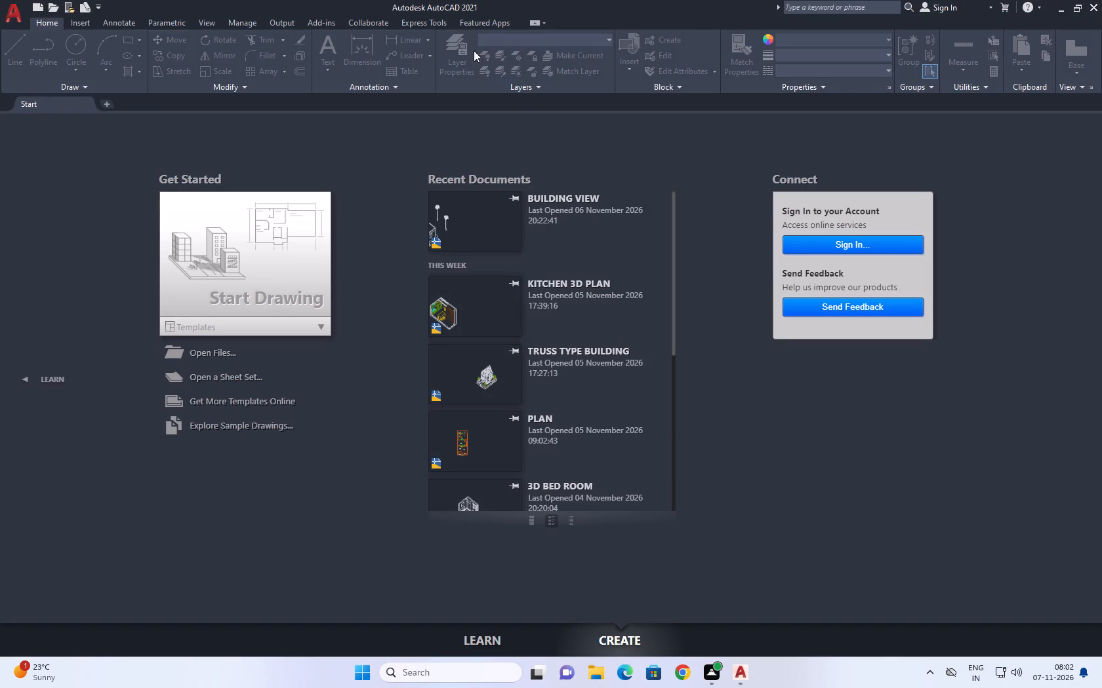
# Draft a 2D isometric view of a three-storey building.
# Start a new blank drawing.
pyautogui.click(138, 257)
pyautogui.click(203, 254)
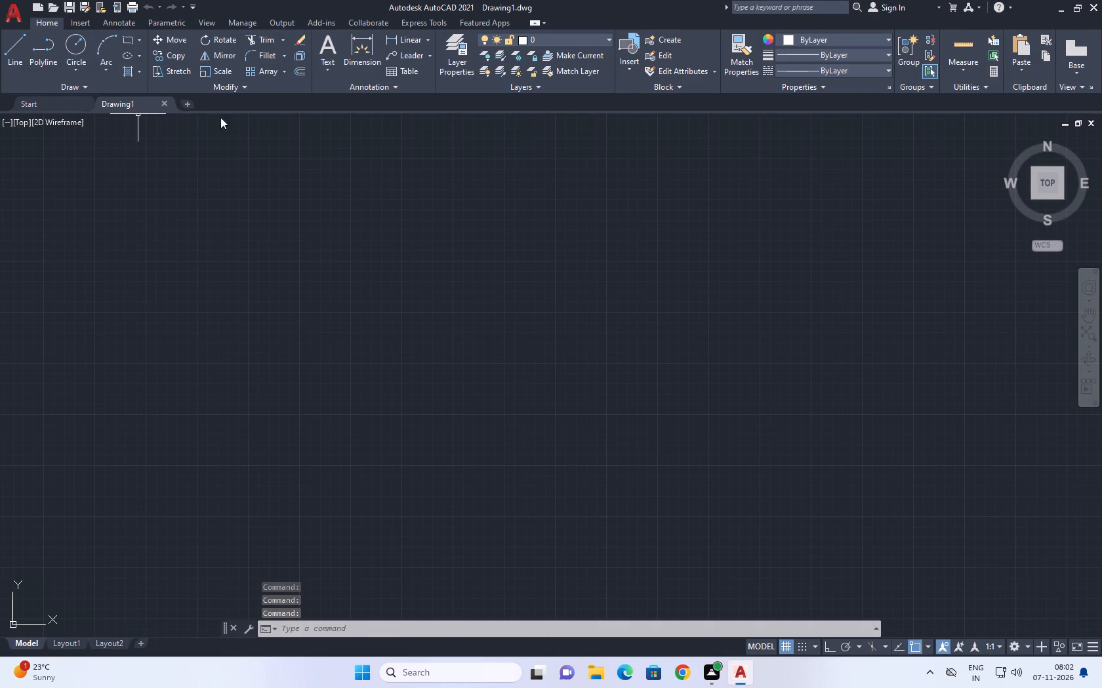
# Save the drawing as ISOMTRIC VIEW DRAWINGS in the MANISHA folder on the desktop.
pyautogui.click(12, 12)
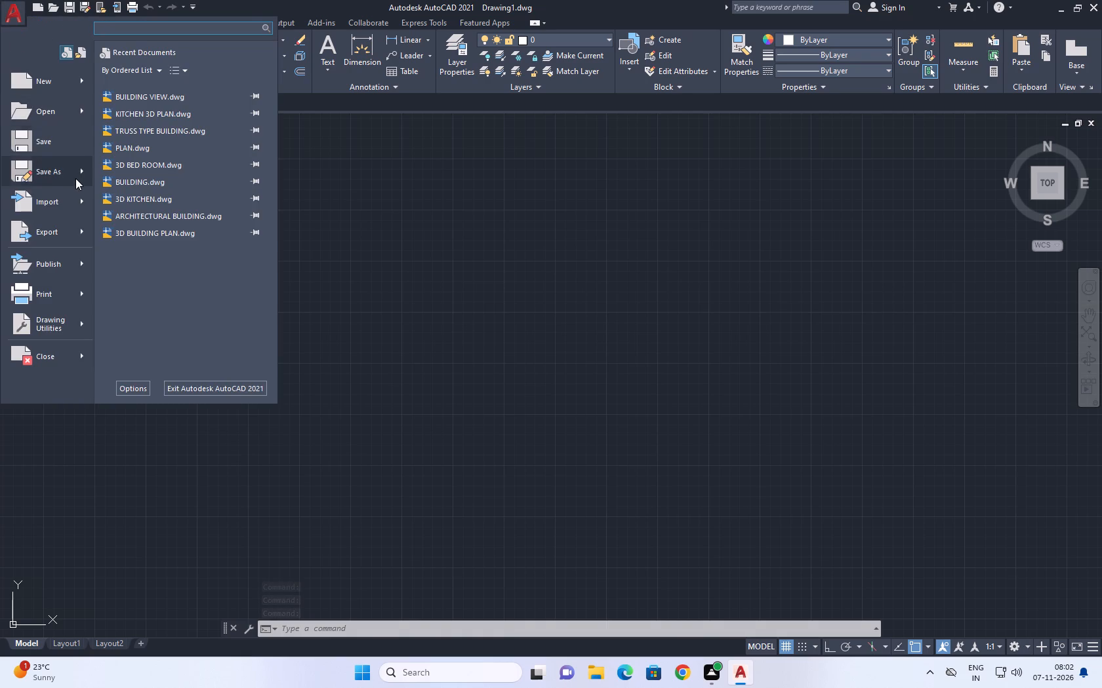
pyautogui.click(71, 178)
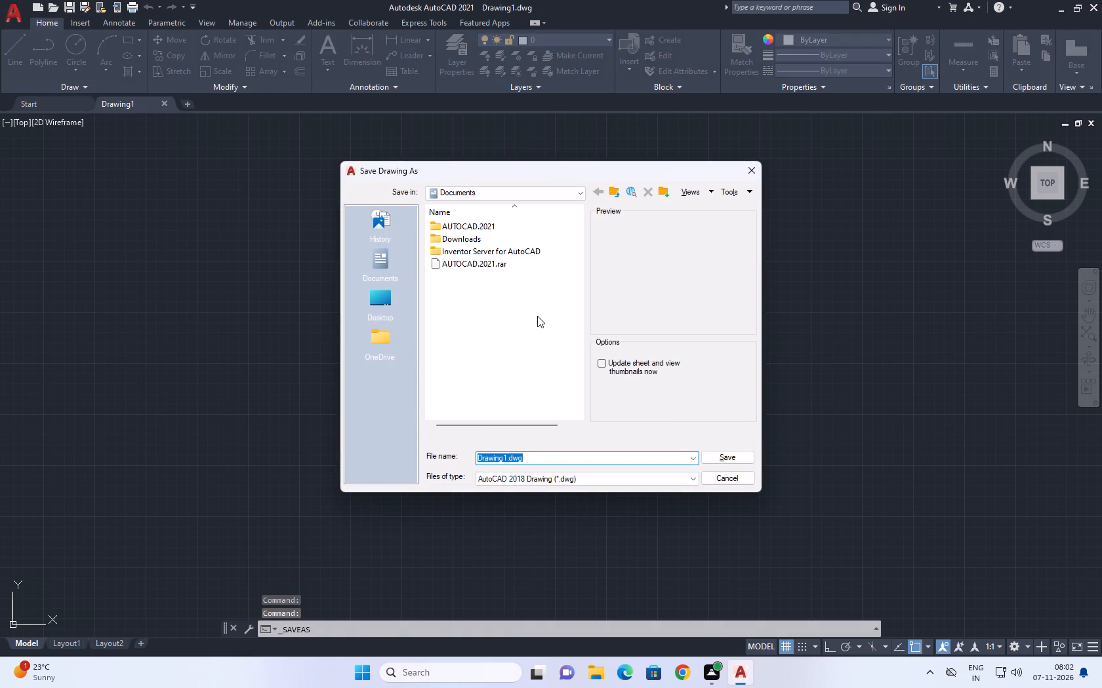
pyautogui.click(377, 303)
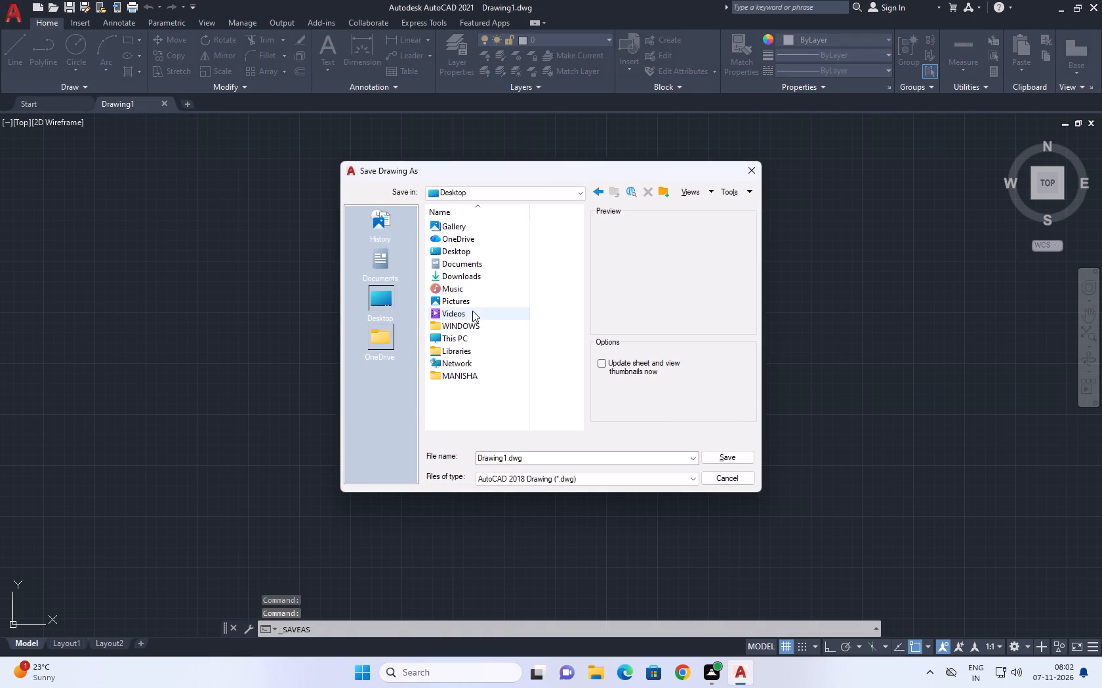
pyautogui.doubleClick(487, 377)
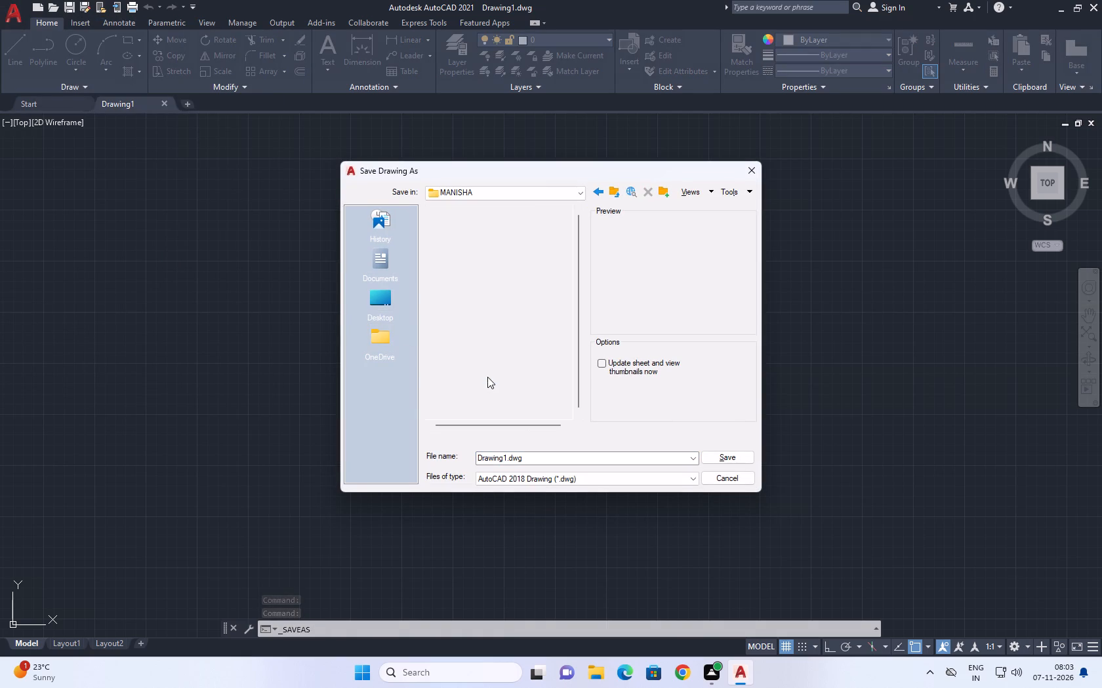
pyautogui.click(551, 462)
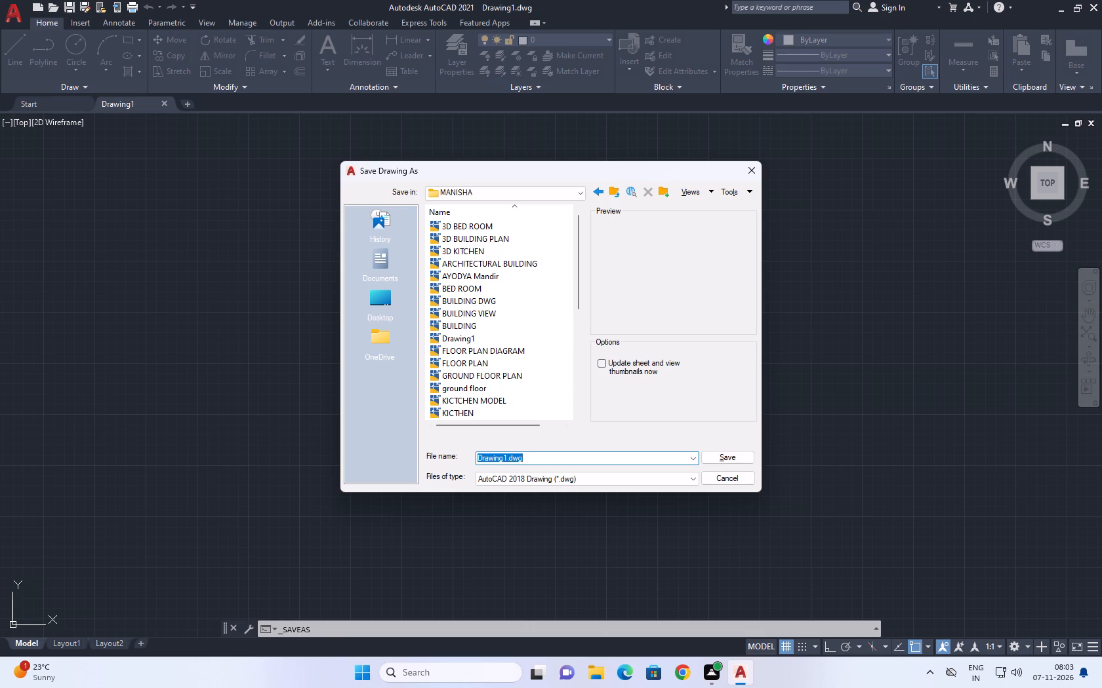
pyautogui.press('i')
pyautogui.write('SO')
pyautogui.write('MT')
pyautogui.write('RI')
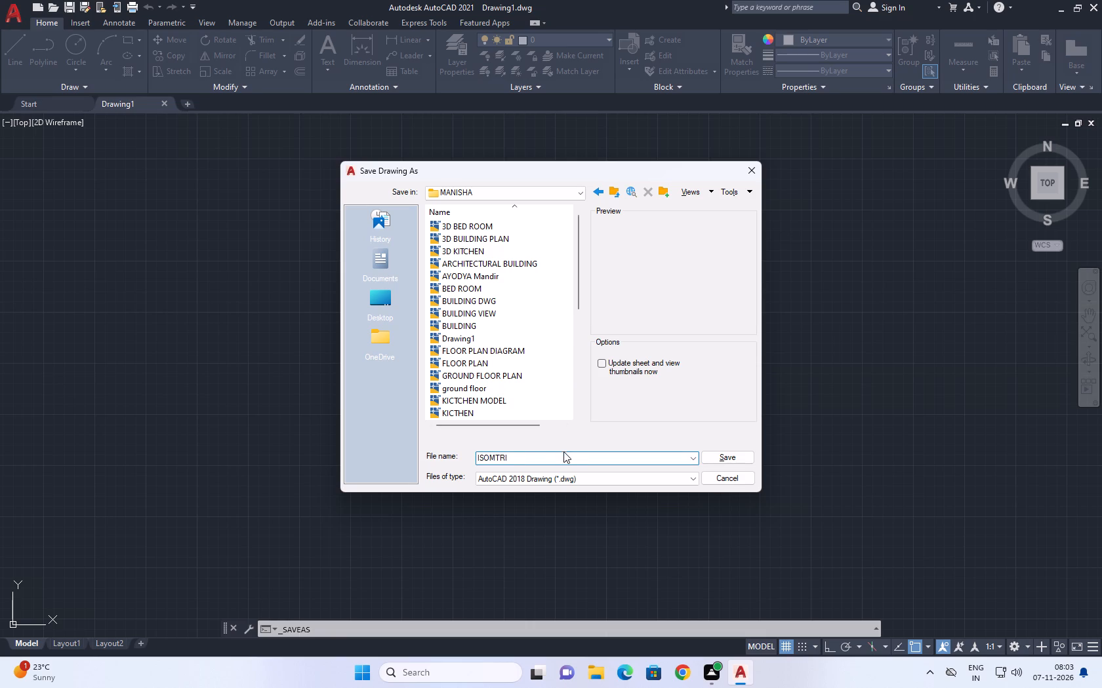
pyautogui.write('C VIEW DR')
pyautogui.write('AWINGS')
pyautogui.click(719, 458)
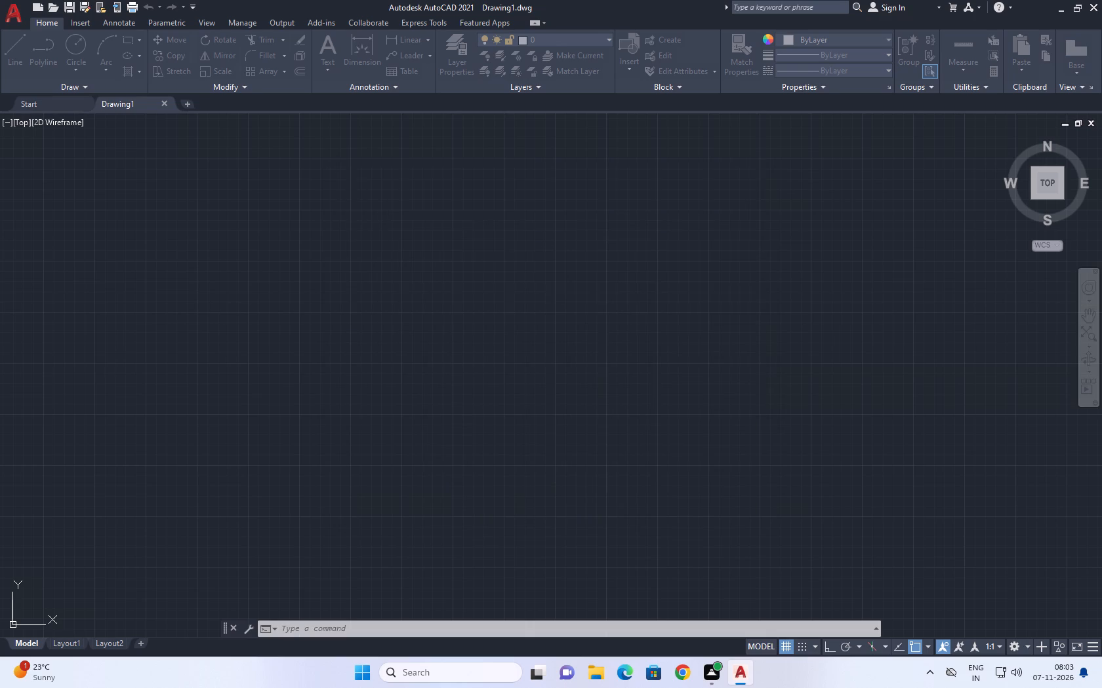
# Review the file open and save options, apply them and leave the Options dialog.
pyautogui.press('o')
pyautogui.write('P')
pyautogui.press('space')
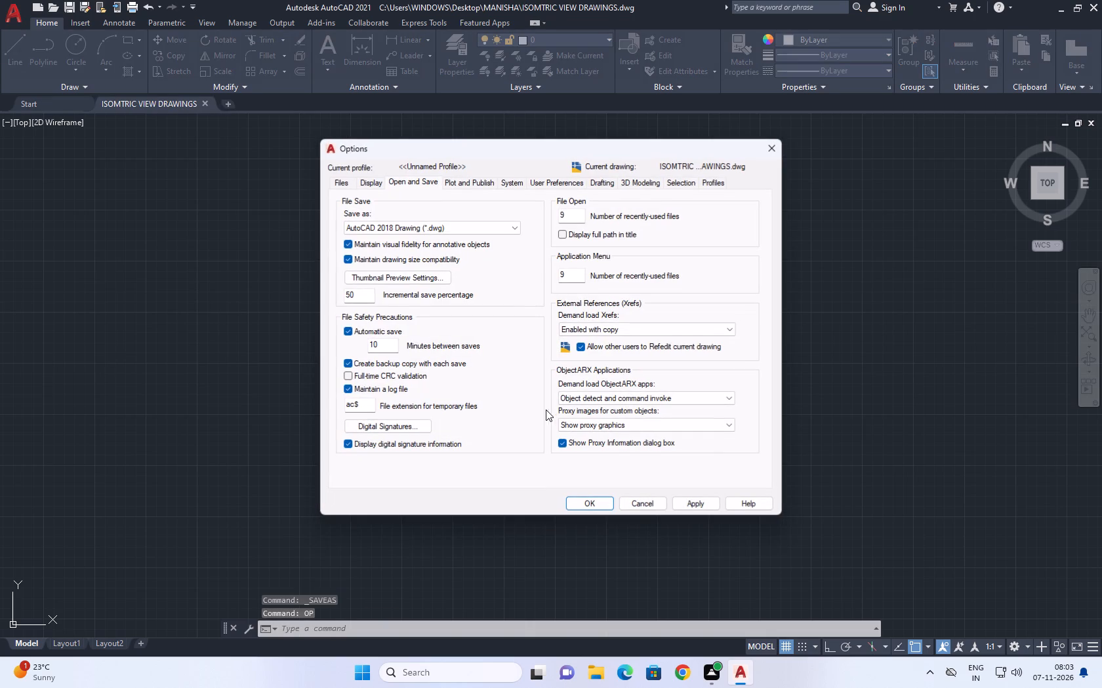
pyautogui.click(701, 506)
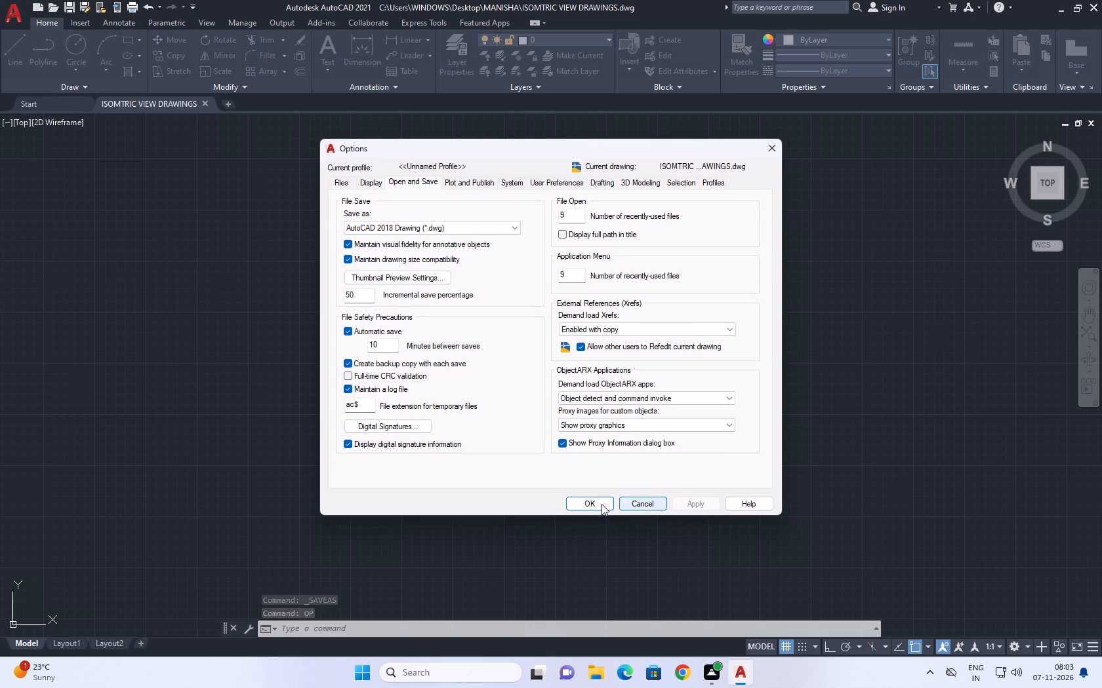
pyautogui.click(600, 504)
# Turn on isometric drafting with the left isoplane.
pyautogui.moveTo(541, 292); pyautogui.dragTo(412, 342, button='middle')
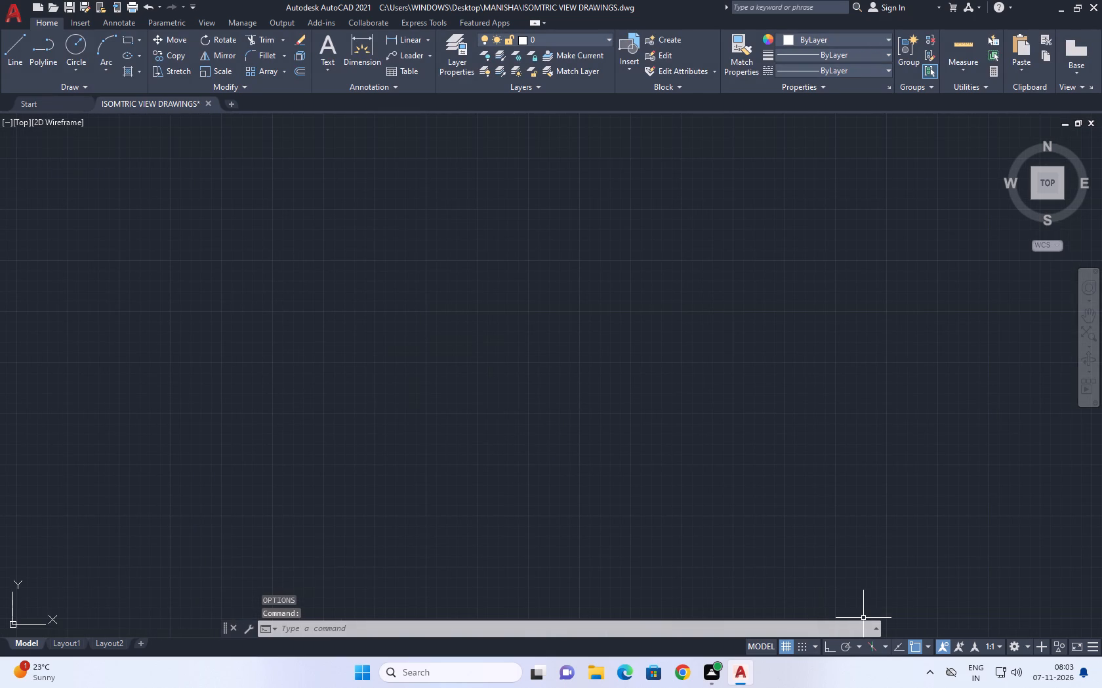
pyautogui.click(874, 650)
# Begin a line in the empty drawing area and turn on Ortho mode.
pyautogui.moveTo(647, 397); pyautogui.dragTo(395, 550, button='middle')
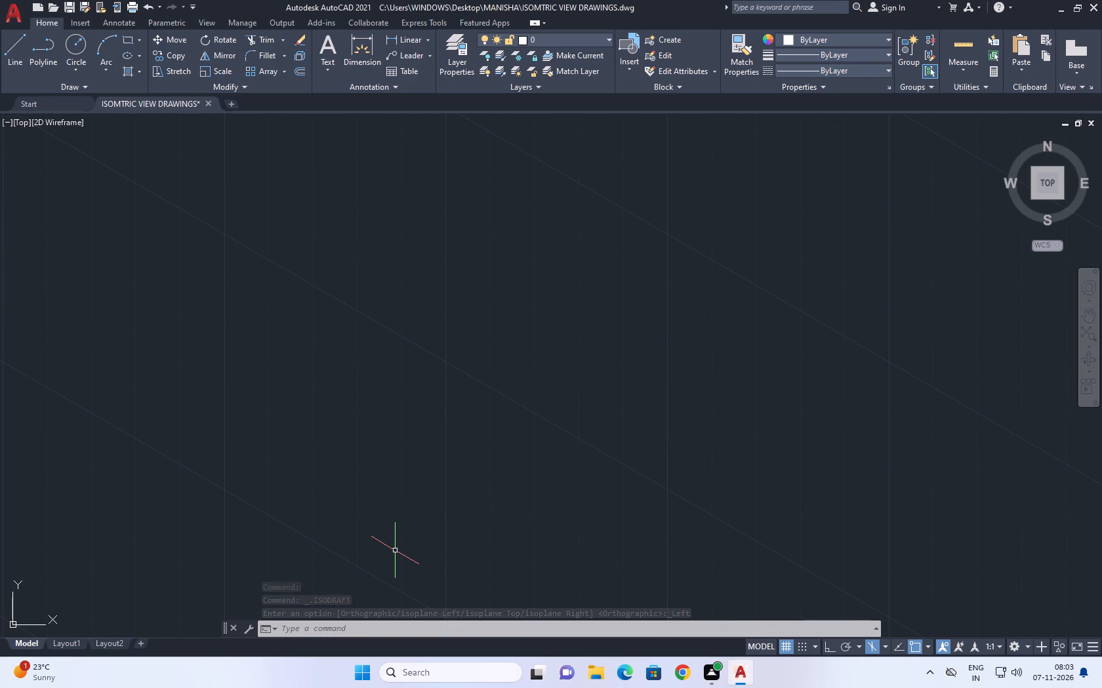
pyautogui.write('L')
pyautogui.press('space')
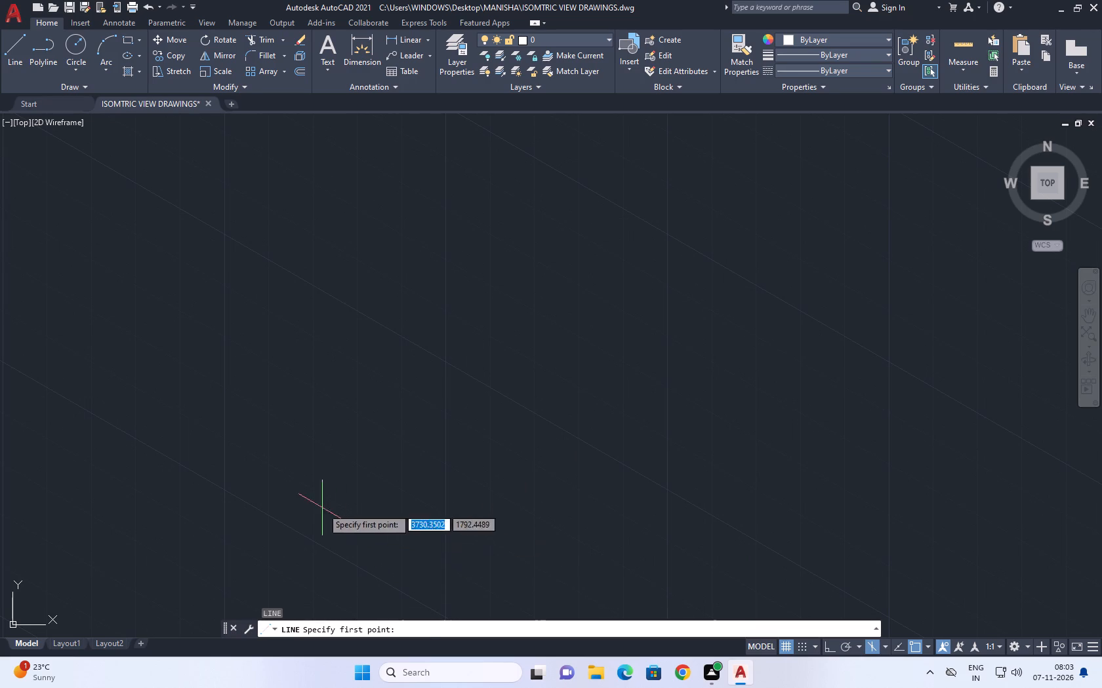
pyautogui.click(319, 541)
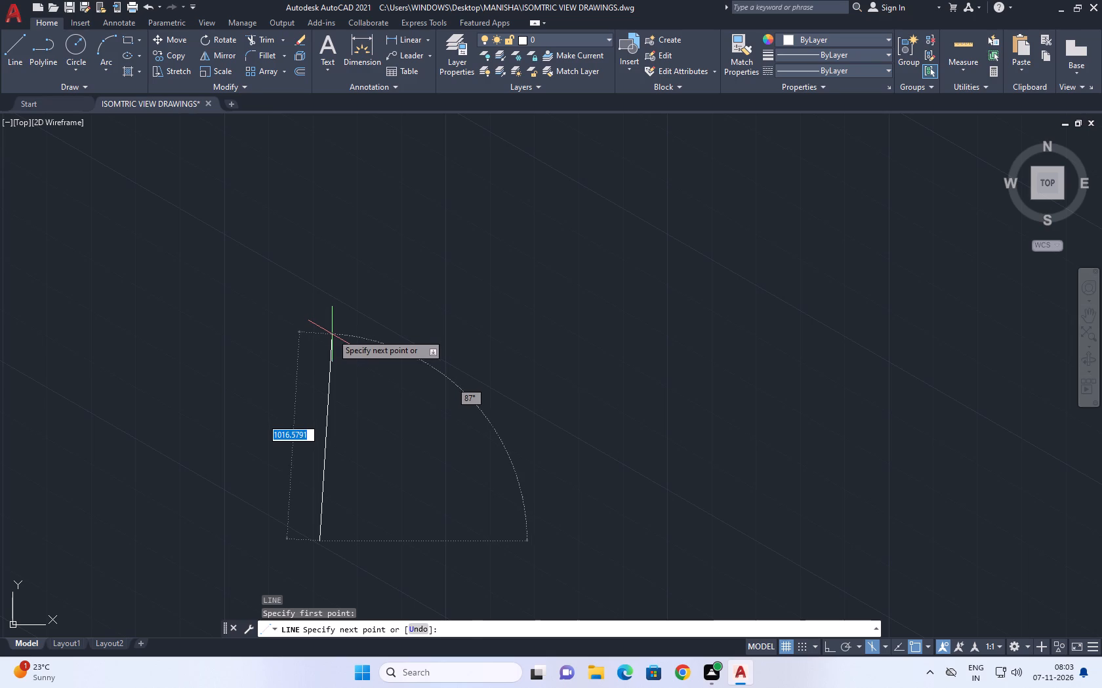
pyautogui.press('F8')
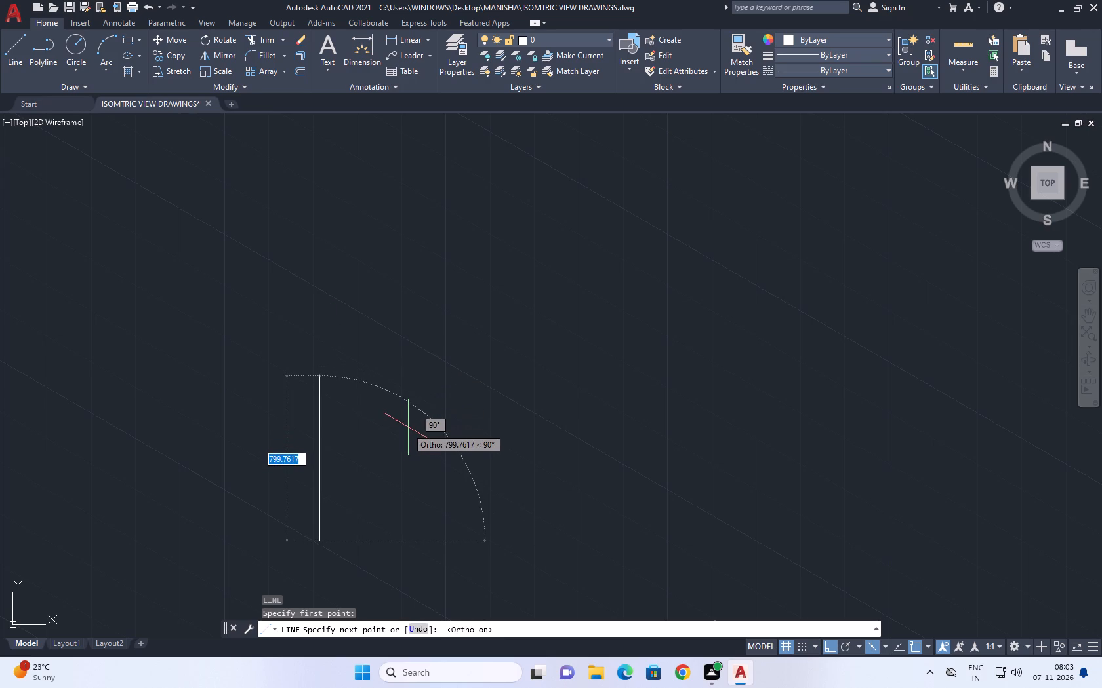
pyautogui.press('F8')
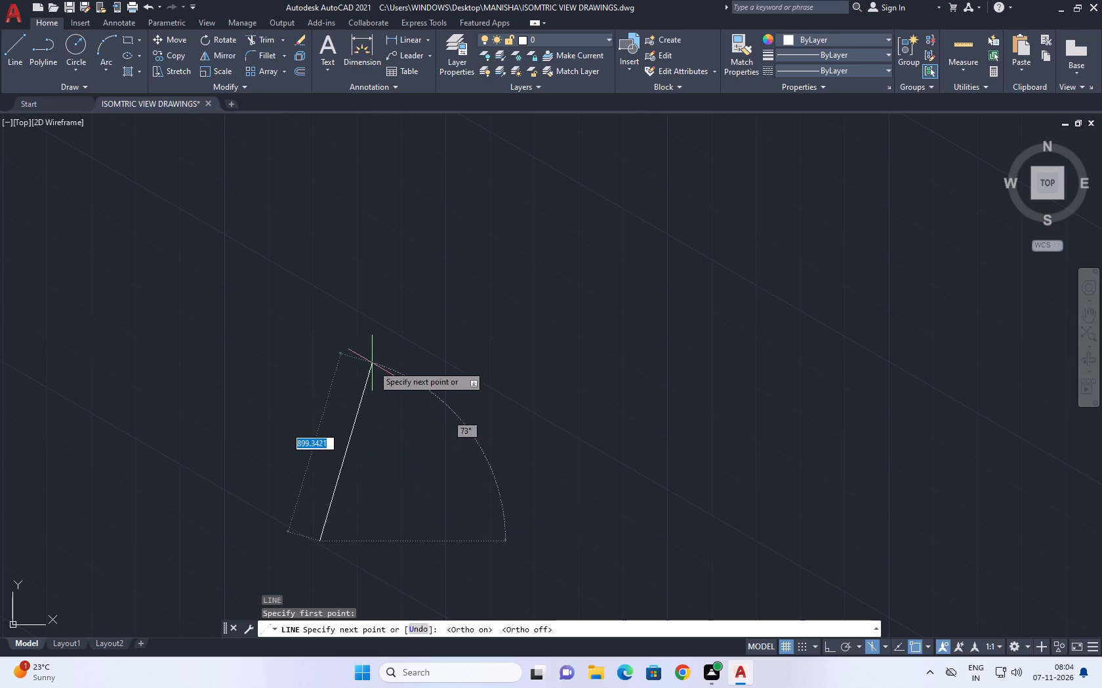
pyautogui.moveTo(364, 364); pyautogui.dragTo(364, 404, button='middle')
pyautogui.press('F8')
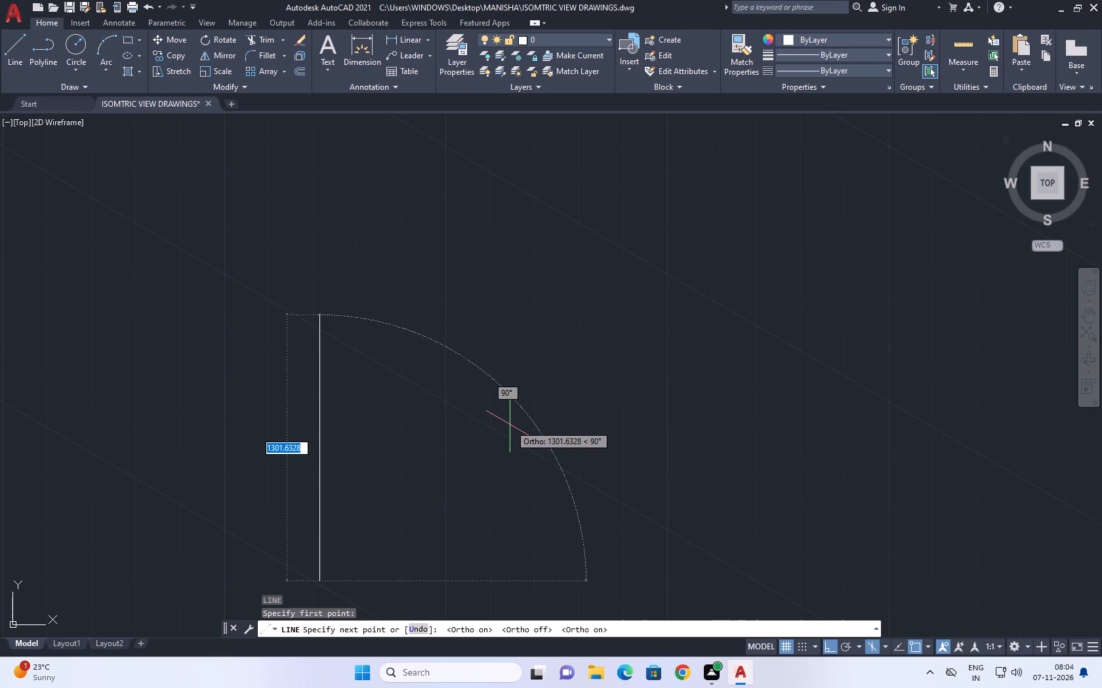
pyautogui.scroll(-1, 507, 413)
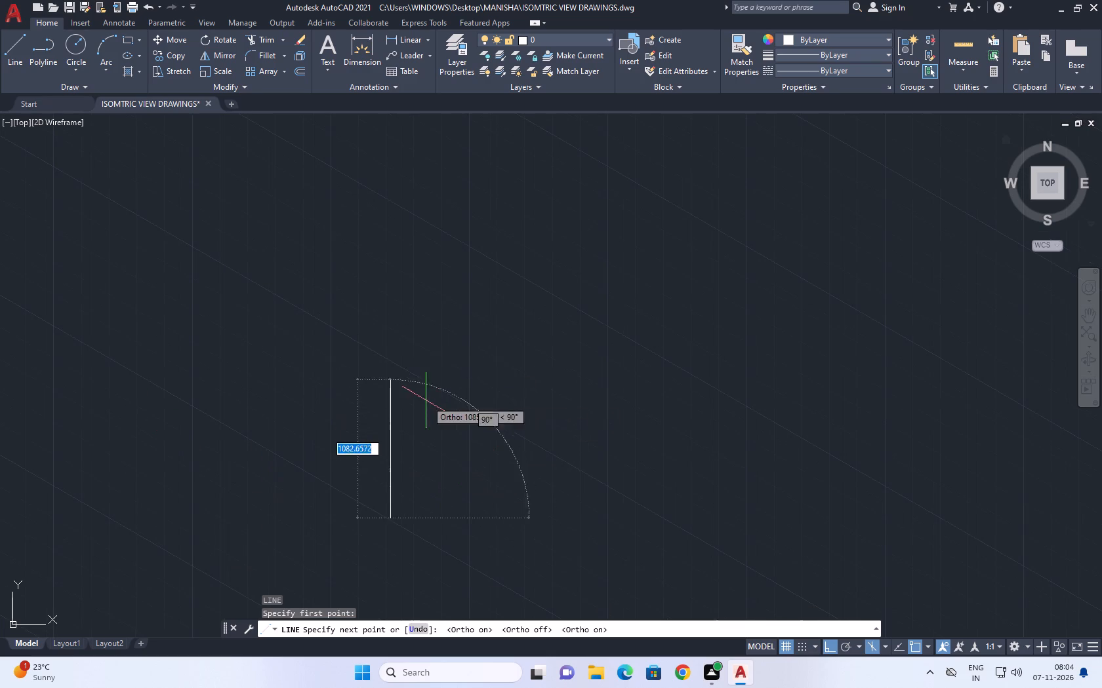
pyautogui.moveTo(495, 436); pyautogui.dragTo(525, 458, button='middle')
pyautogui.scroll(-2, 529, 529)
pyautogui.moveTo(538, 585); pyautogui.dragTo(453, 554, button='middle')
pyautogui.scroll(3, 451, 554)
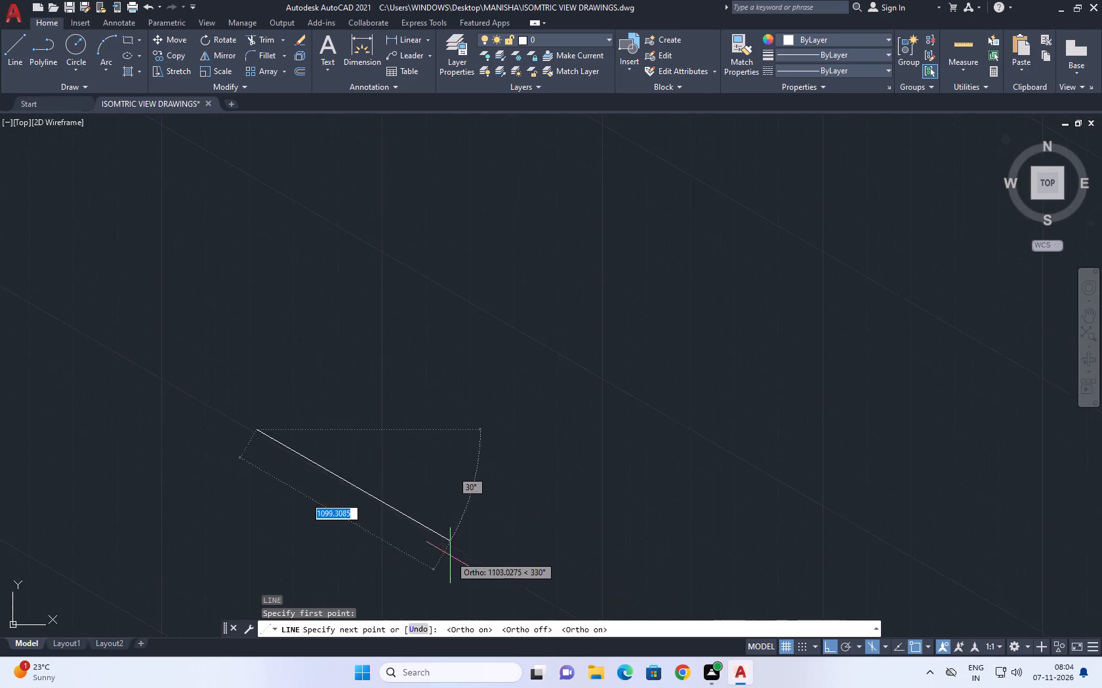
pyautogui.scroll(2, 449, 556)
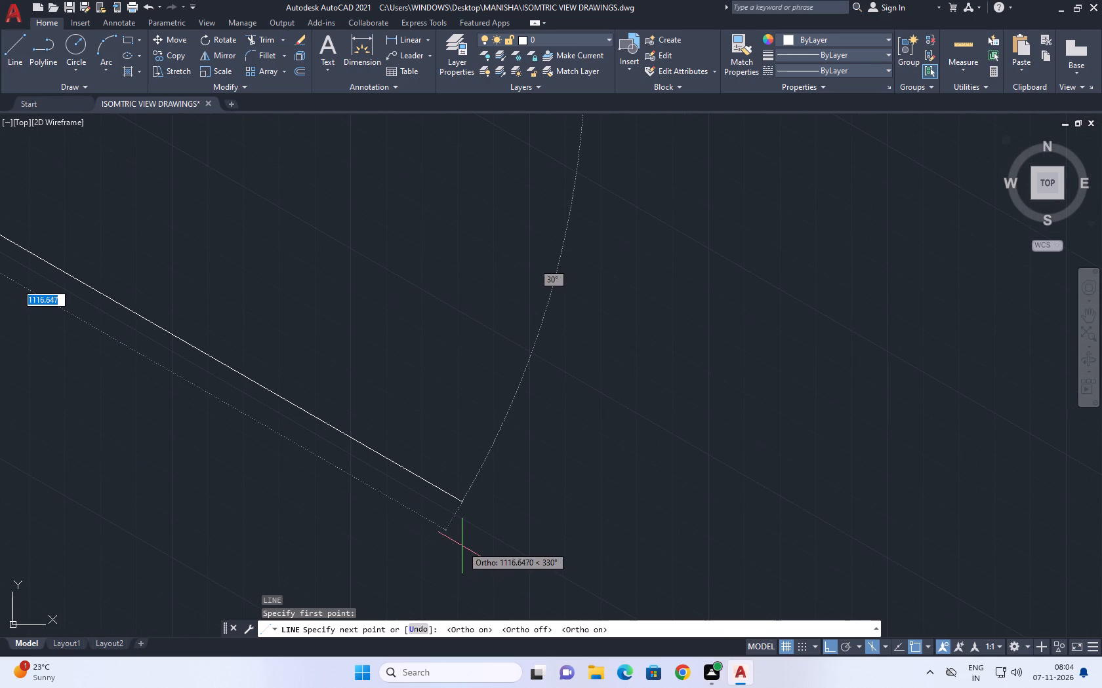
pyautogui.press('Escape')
# Set the drawing units to meters for inserted content with a length precision of 0.0.
pyautogui.press('u')
pyautogui.press('b')
pyautogui.press('space')
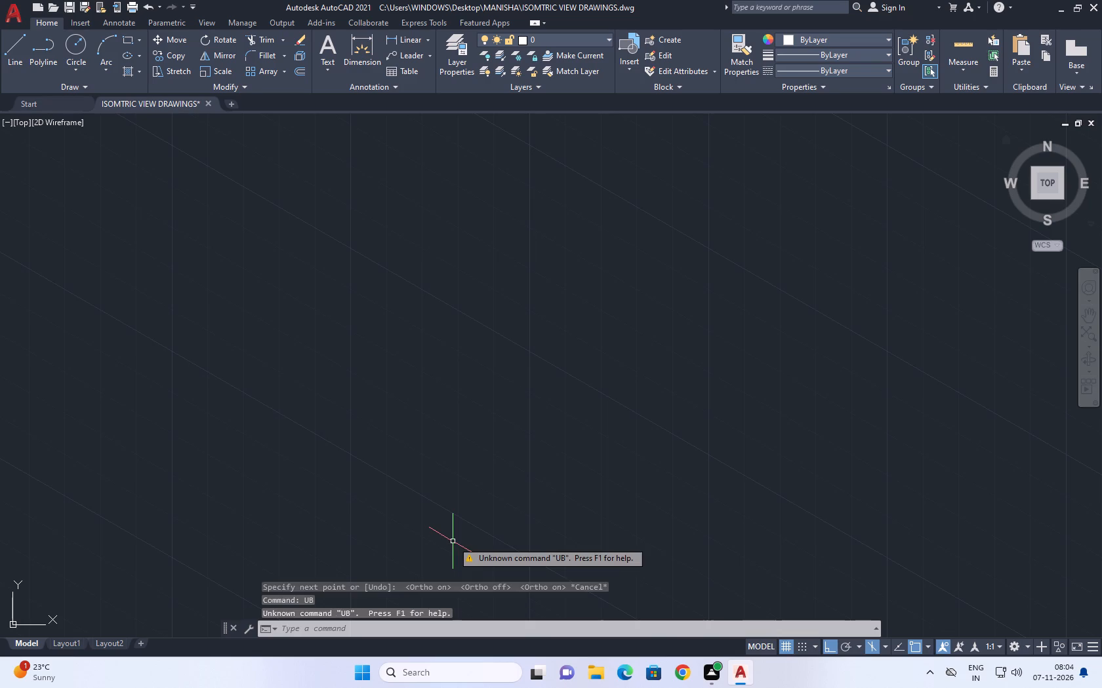
pyautogui.press('Escape')
pyautogui.press('Escape')
pyautogui.write('UN')
pyautogui.press('space')
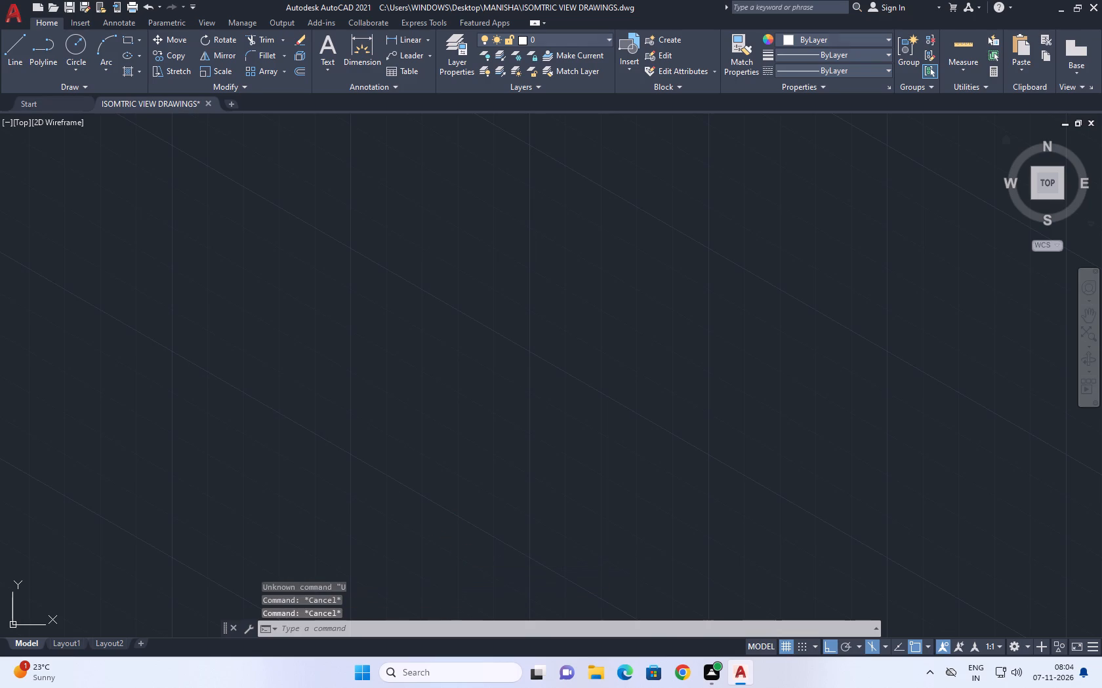
pyautogui.click(478, 335)
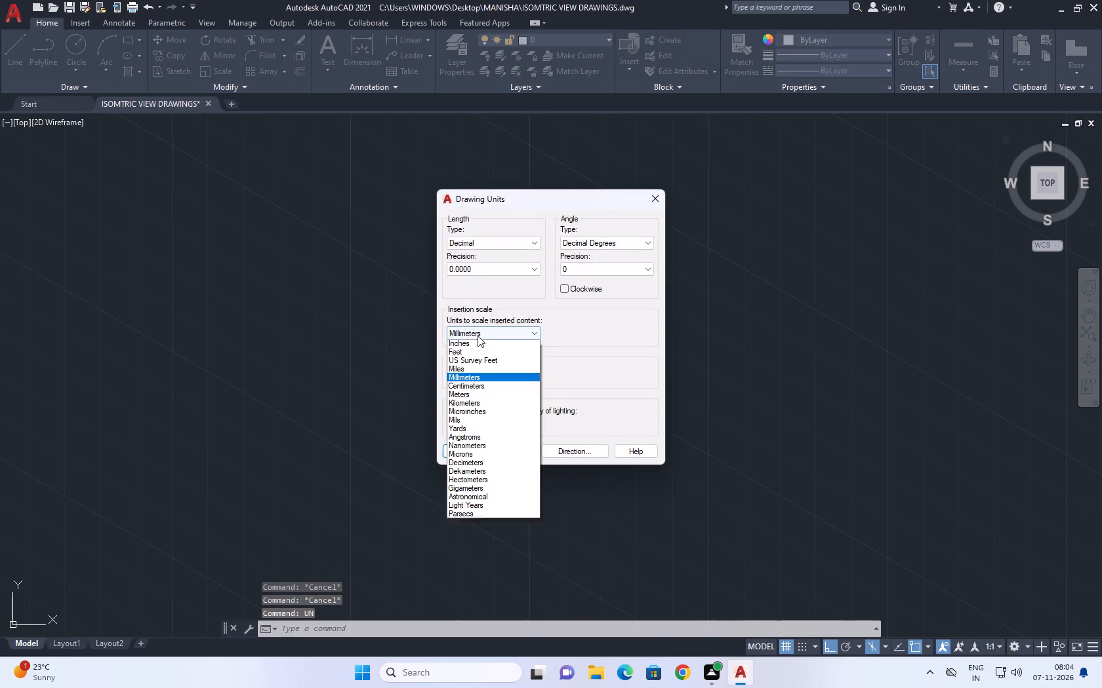
pyautogui.click(478, 406)
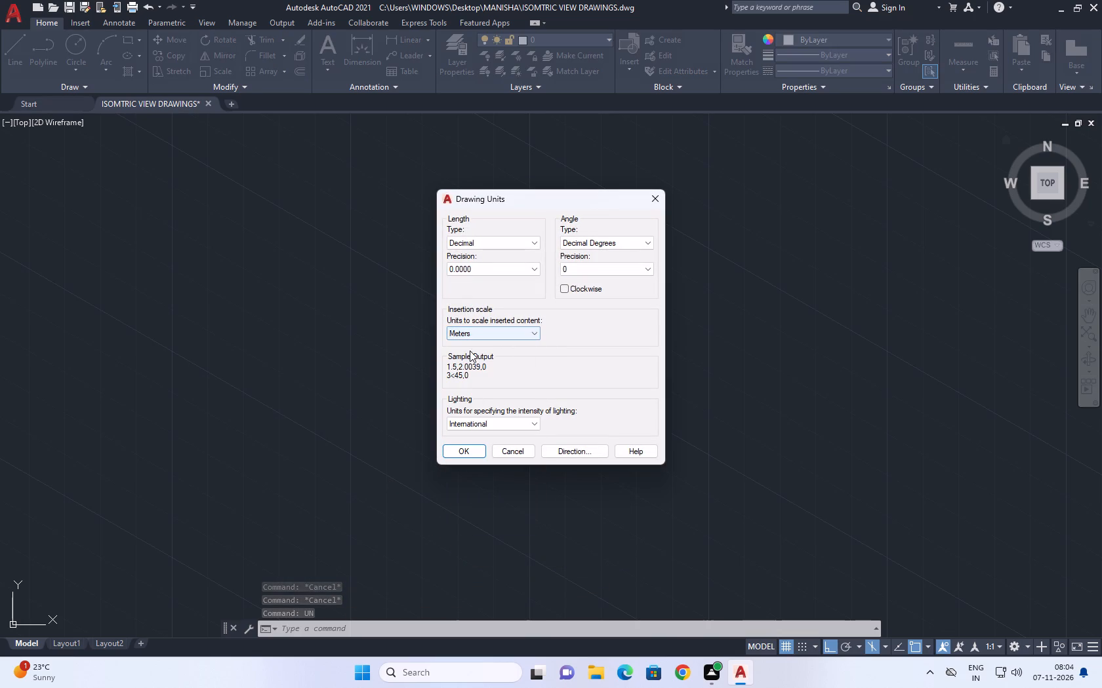
pyautogui.click(475, 267)
pyautogui.click(467, 292)
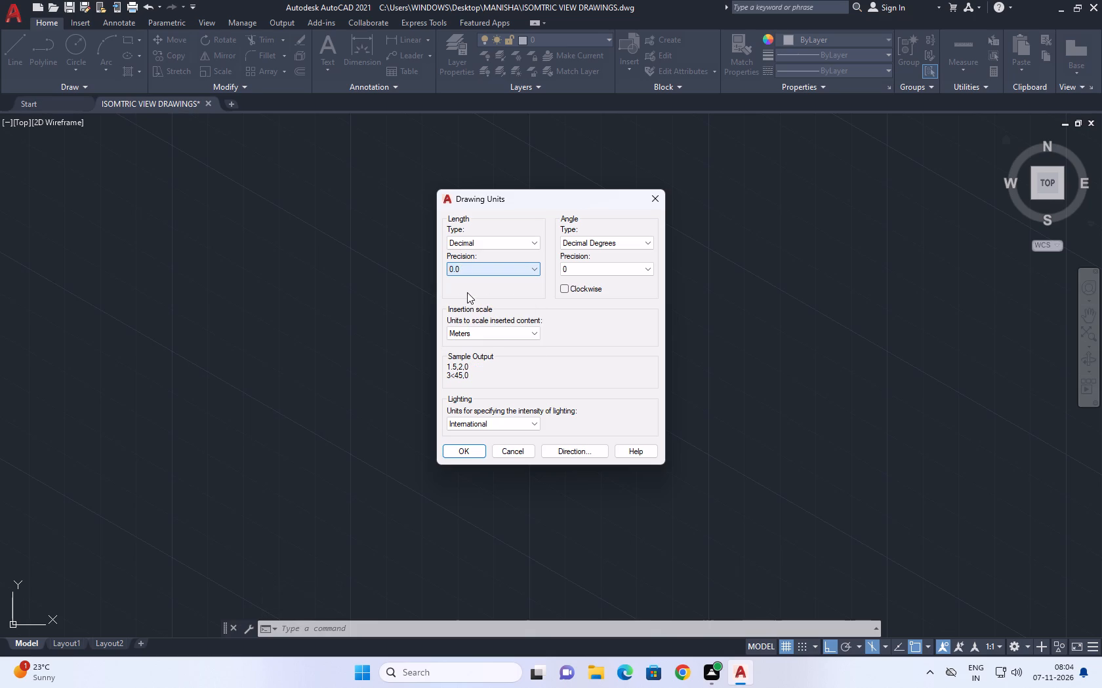
pyautogui.click(469, 448)
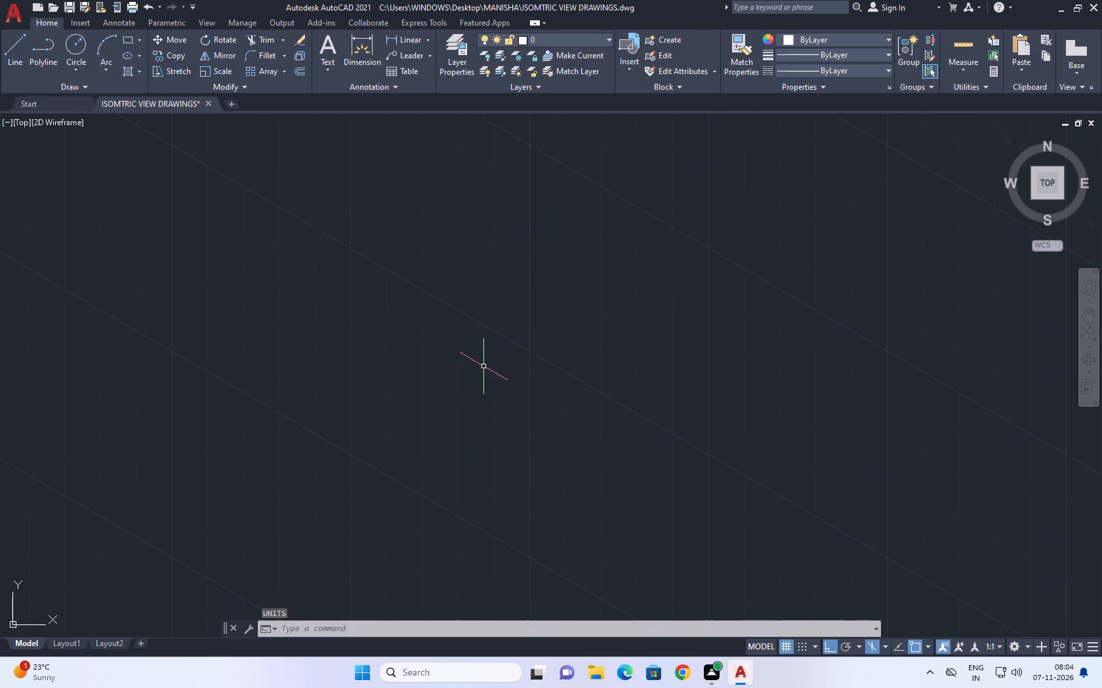
# Modify the ISO-25 dimension style to a linear precision of 0 and set it current.
pyautogui.press('d')
pyautogui.press('space')
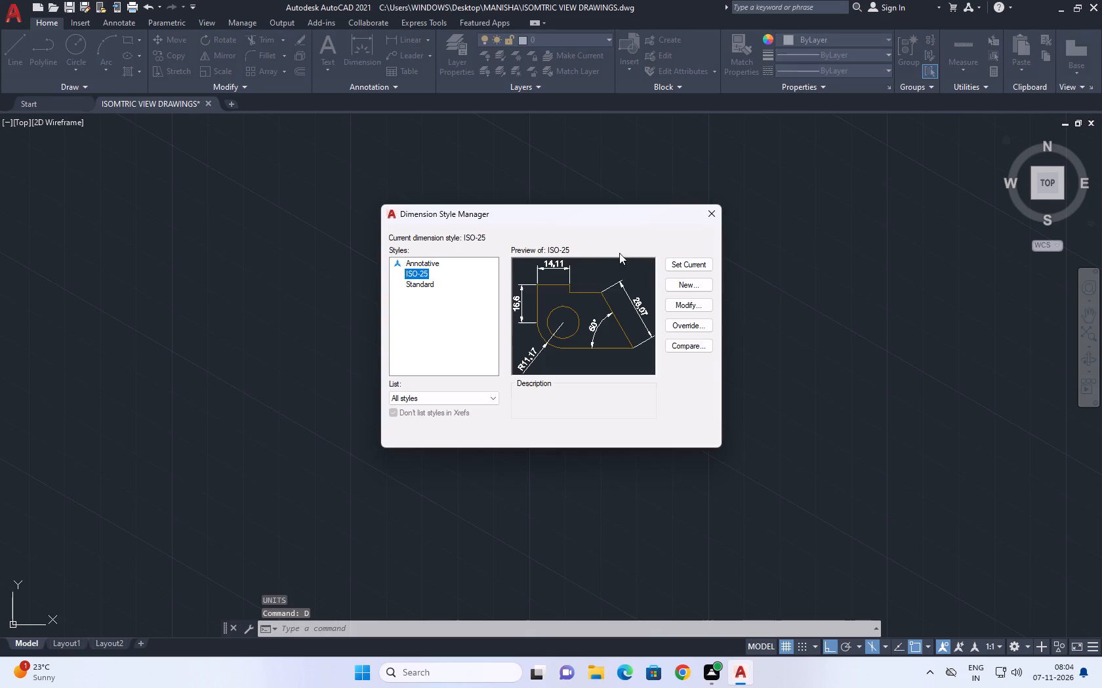
pyautogui.click(676, 301)
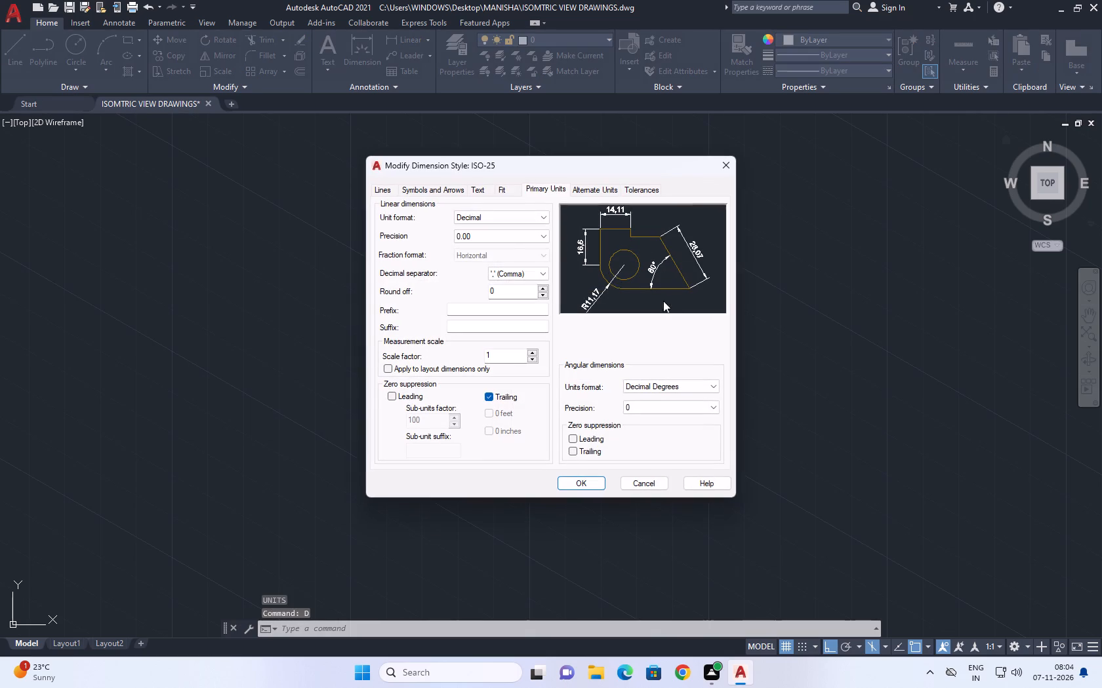
pyautogui.click(506, 240)
pyautogui.click(489, 248)
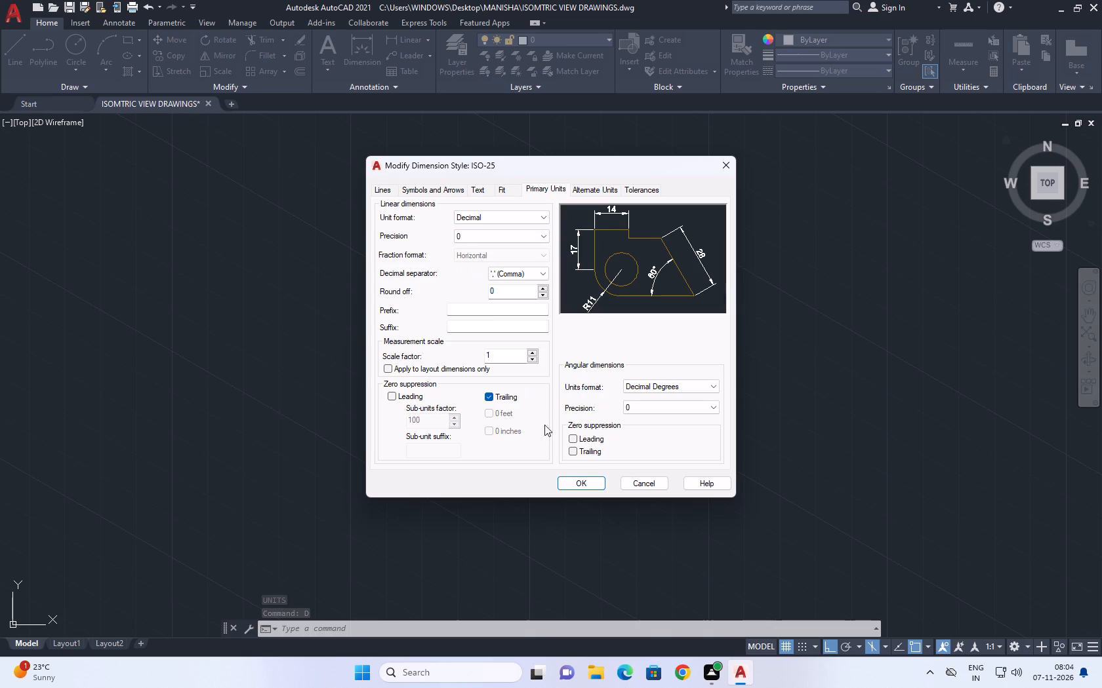
pyautogui.click(588, 488)
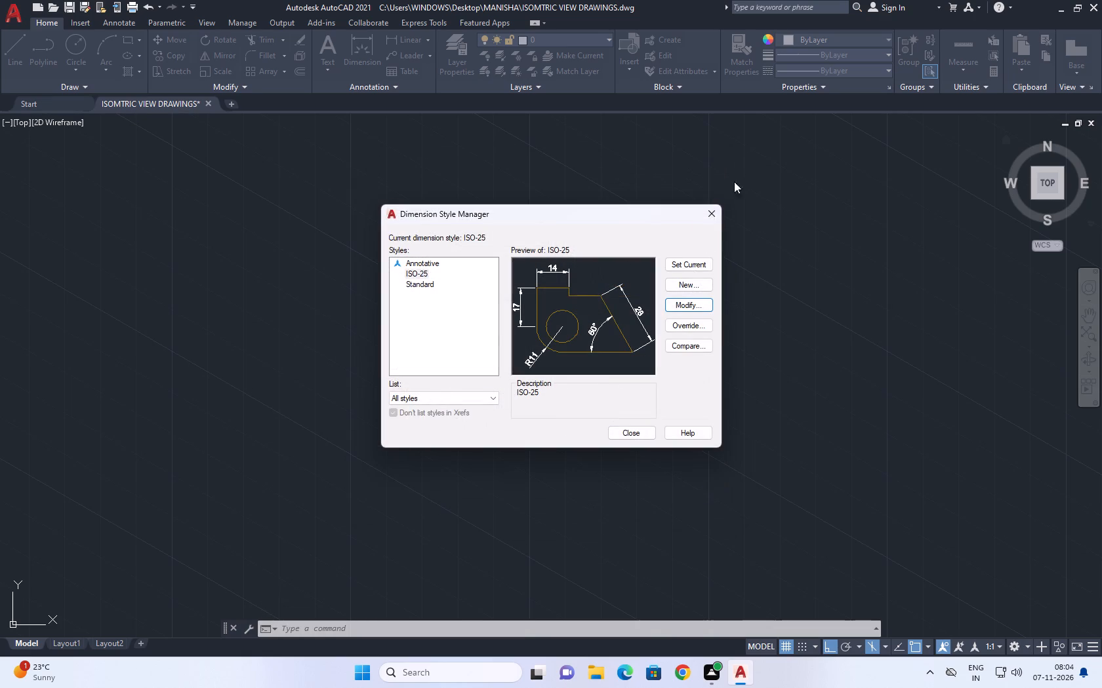
pyautogui.click(695, 267)
pyautogui.click(710, 221)
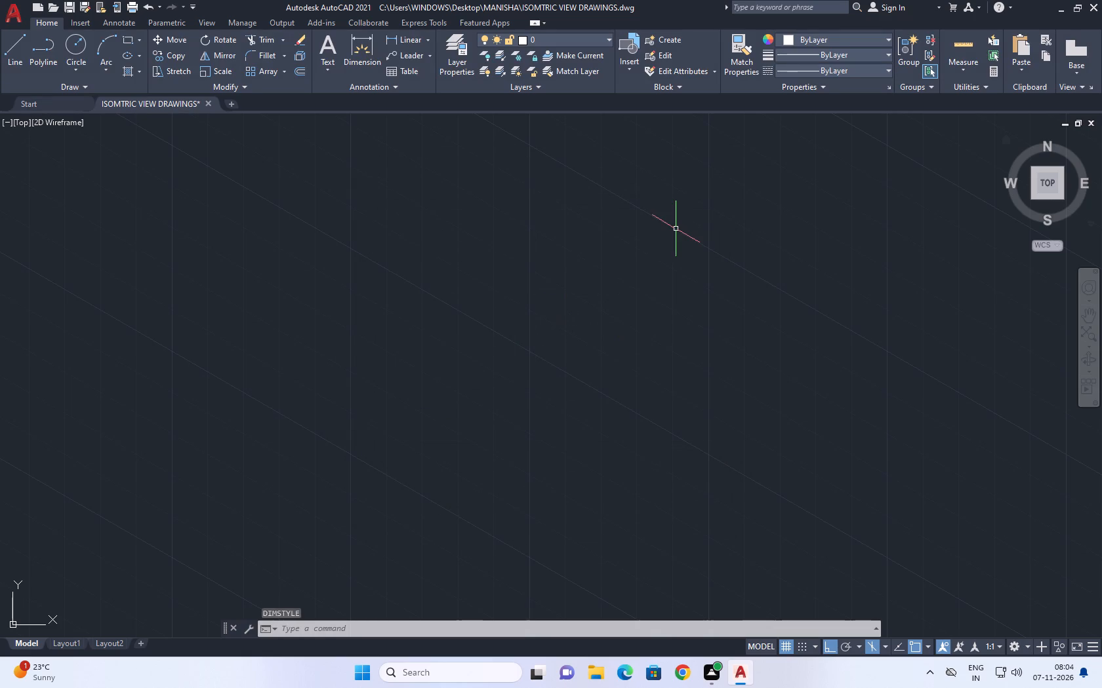
# Modify the ISO-25 dimension style to a linear precision of 0.0 and set it current.
pyautogui.moveTo(653, 246); pyautogui.dragTo(543, 333, button='middle')
pyautogui.moveTo(543, 333); pyautogui.dragTo(543, 334, button='middle')
pyautogui.write('D')
pyautogui.press('space')
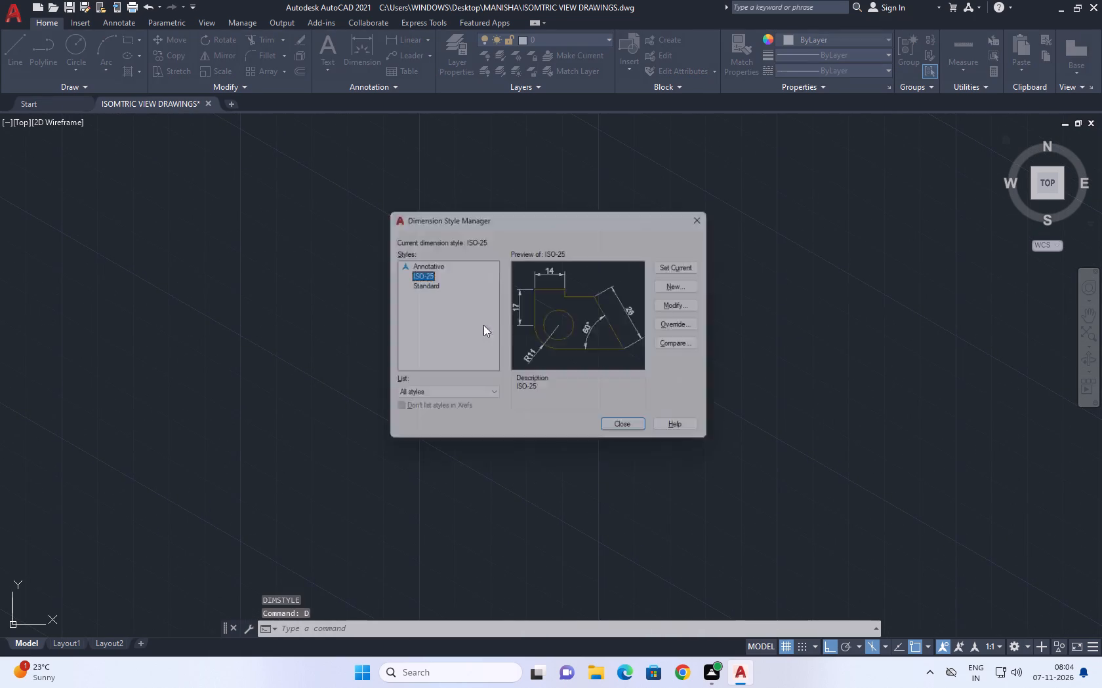
pyautogui.click(694, 305)
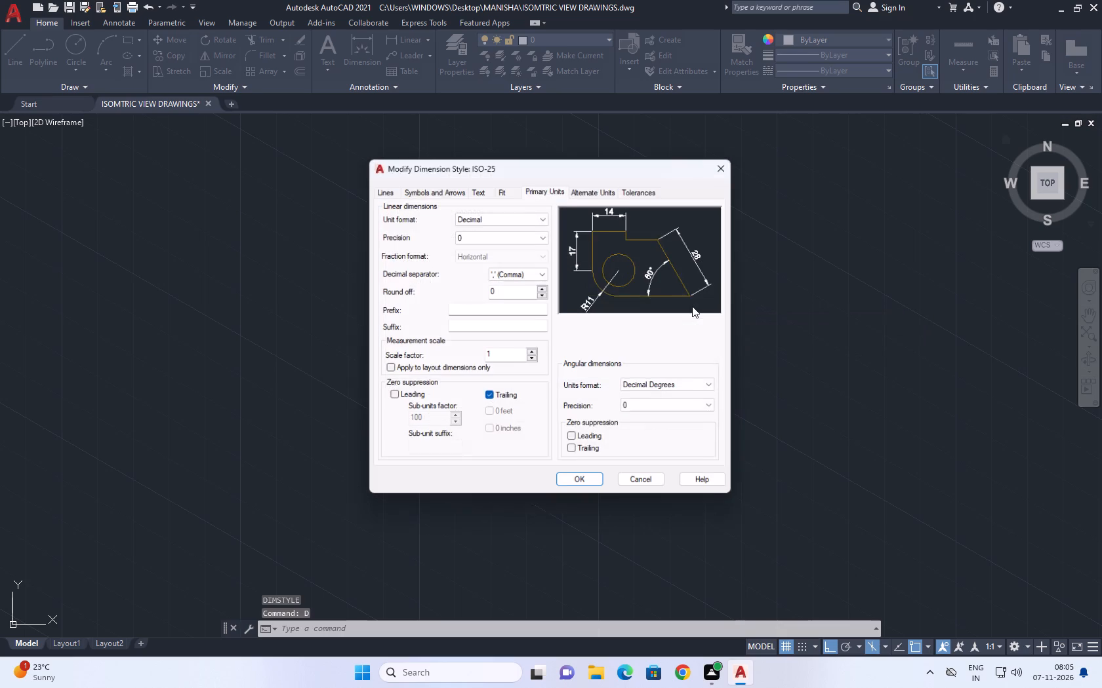
pyautogui.click(518, 234)
pyautogui.click(485, 255)
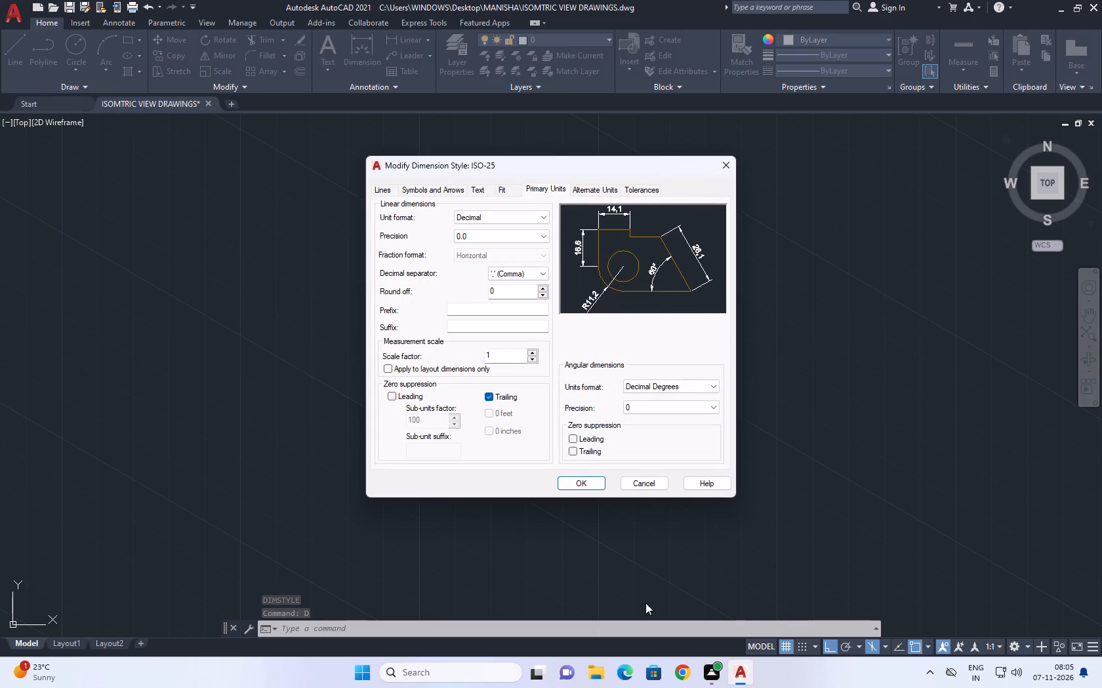
pyautogui.click(586, 485)
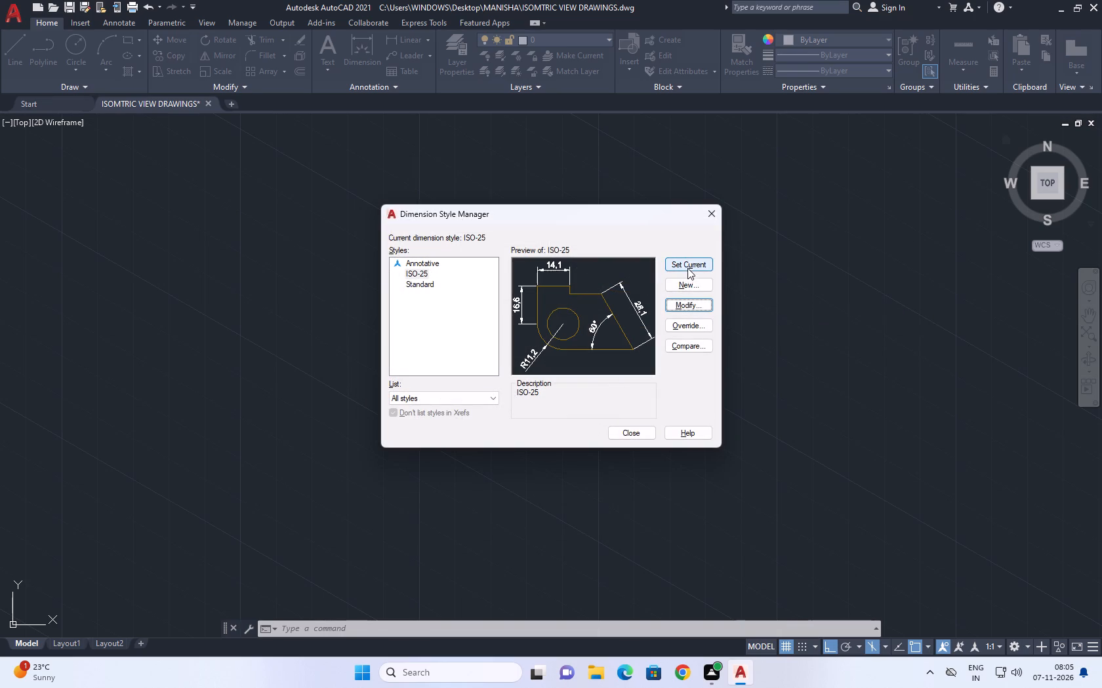
pyautogui.click(688, 265)
pyautogui.click(714, 212)
# Draw a vertical line 1.7 long upward from a point in the empty drawing area.
pyautogui.moveTo(670, 244); pyautogui.dragTo(395, 375, button='middle')
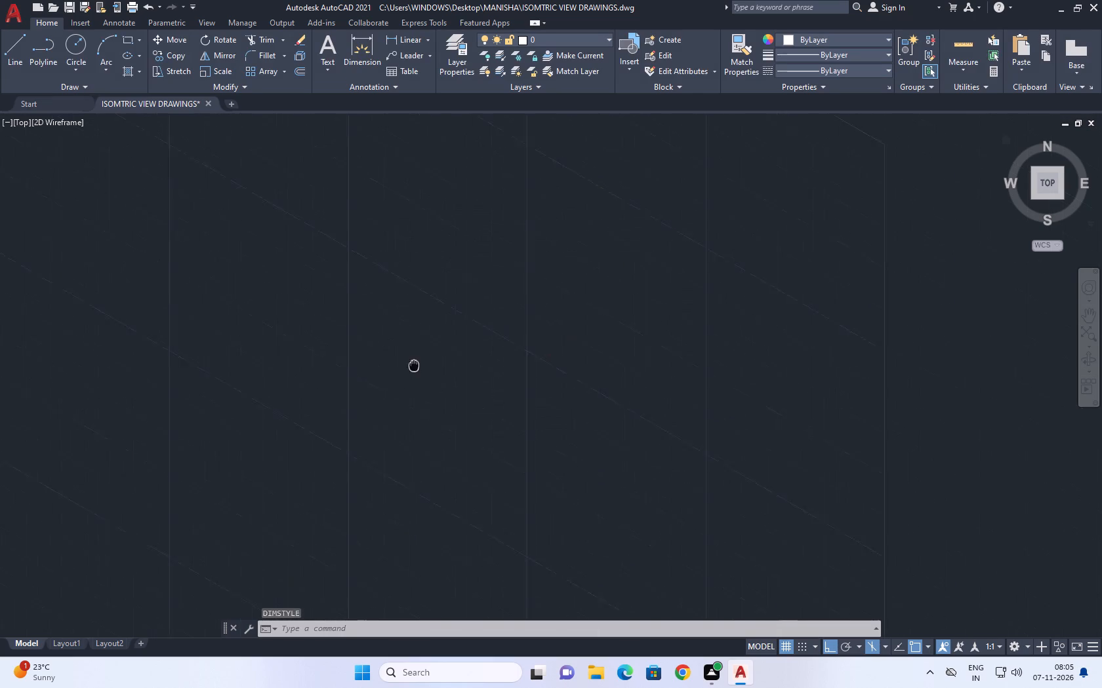
pyautogui.moveTo(395, 375); pyautogui.dragTo(327, 400, button='middle')
pyautogui.press('l')
pyautogui.press('space')
pyautogui.click(298, 487)
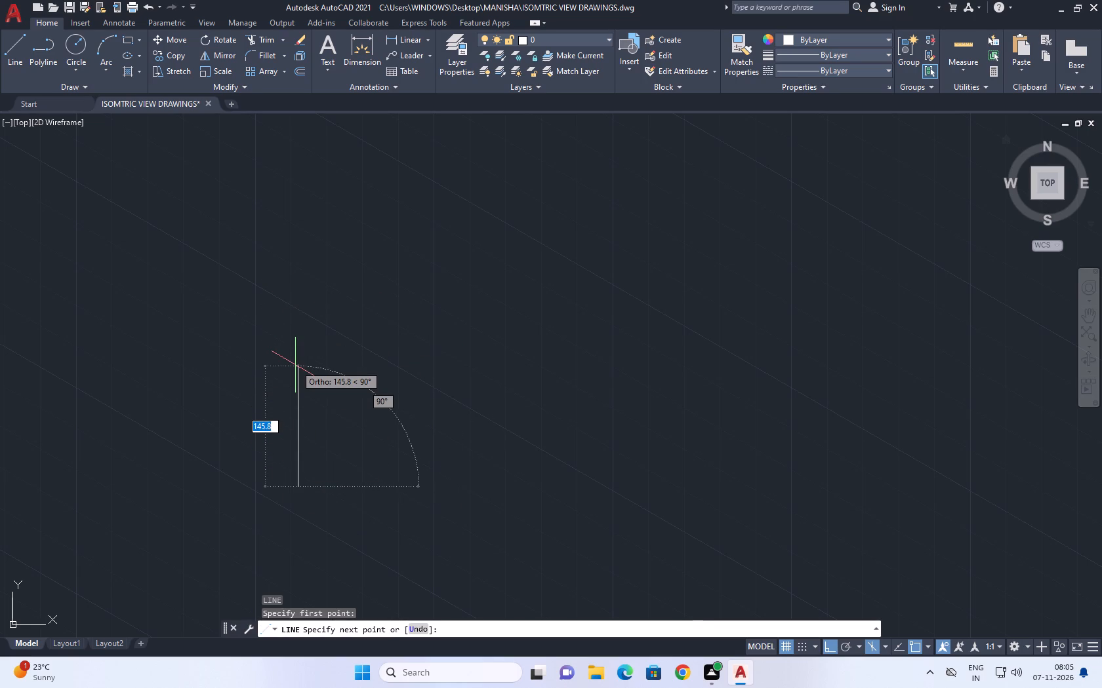
pyautogui.write('1.7')
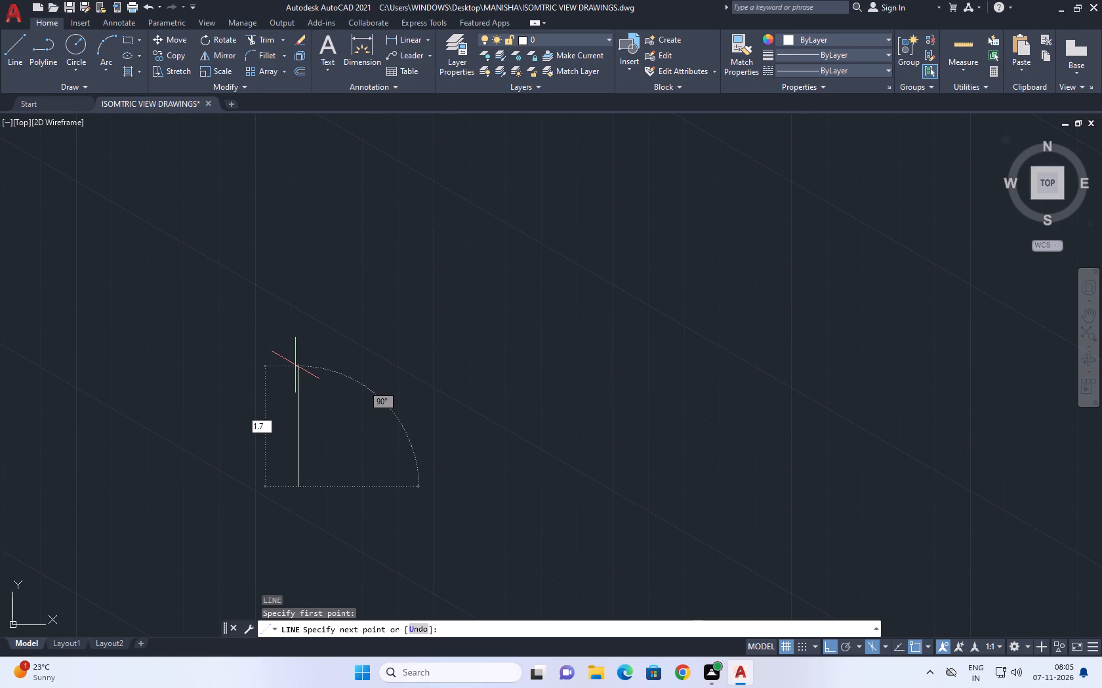
pyautogui.press('Return')
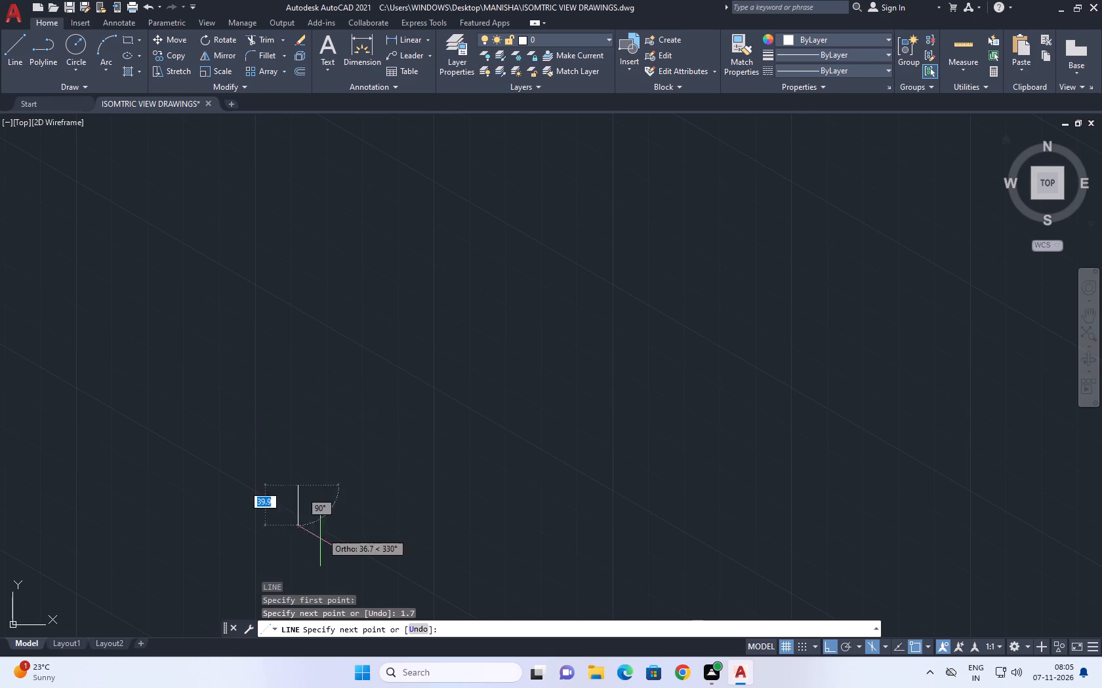
pyautogui.scroll(3, 302, 506)
pyautogui.scroll(6, 278, 440)
pyautogui.press('space')
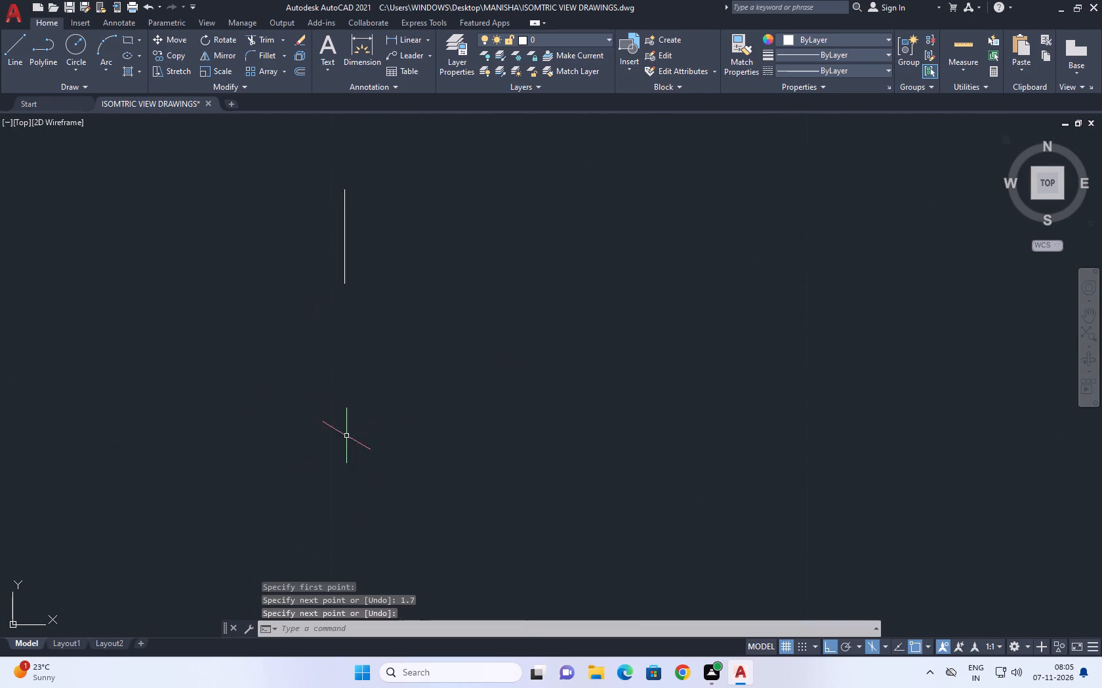
# Check the vertical line's length with a linear dimension between its endpoints, without placing the dimension.
pyautogui.scroll(-1, 367, 459)
pyautogui.moveTo(365, 331); pyautogui.dragTo(367, 354, button='middle')
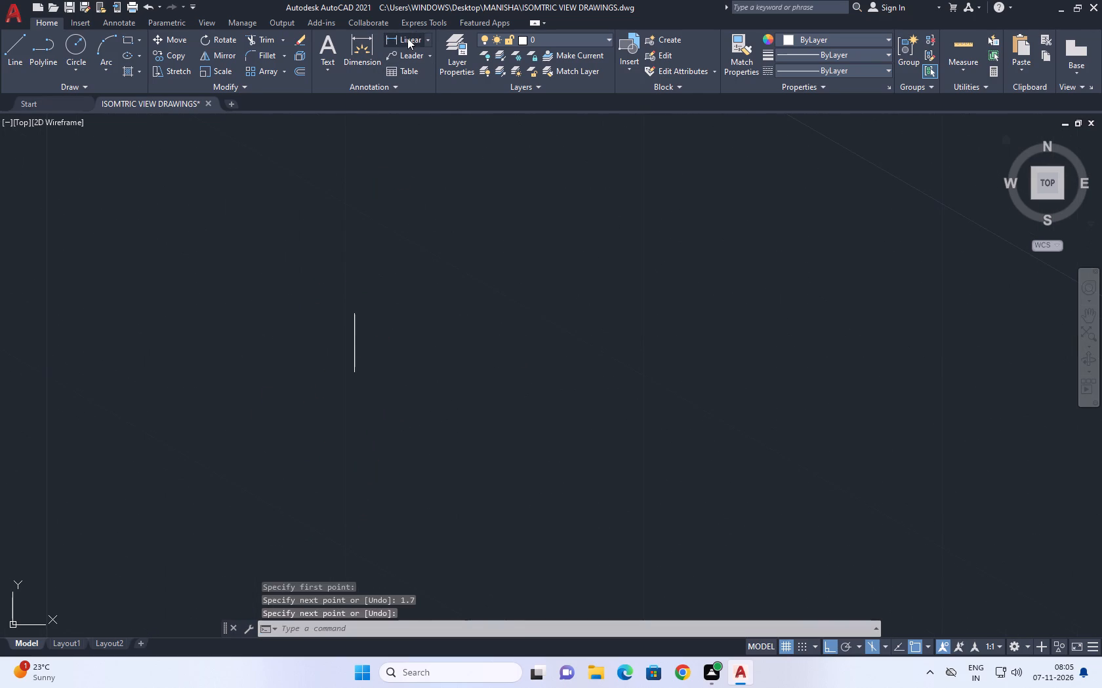
pyautogui.click(407, 38)
pyautogui.click(354, 311)
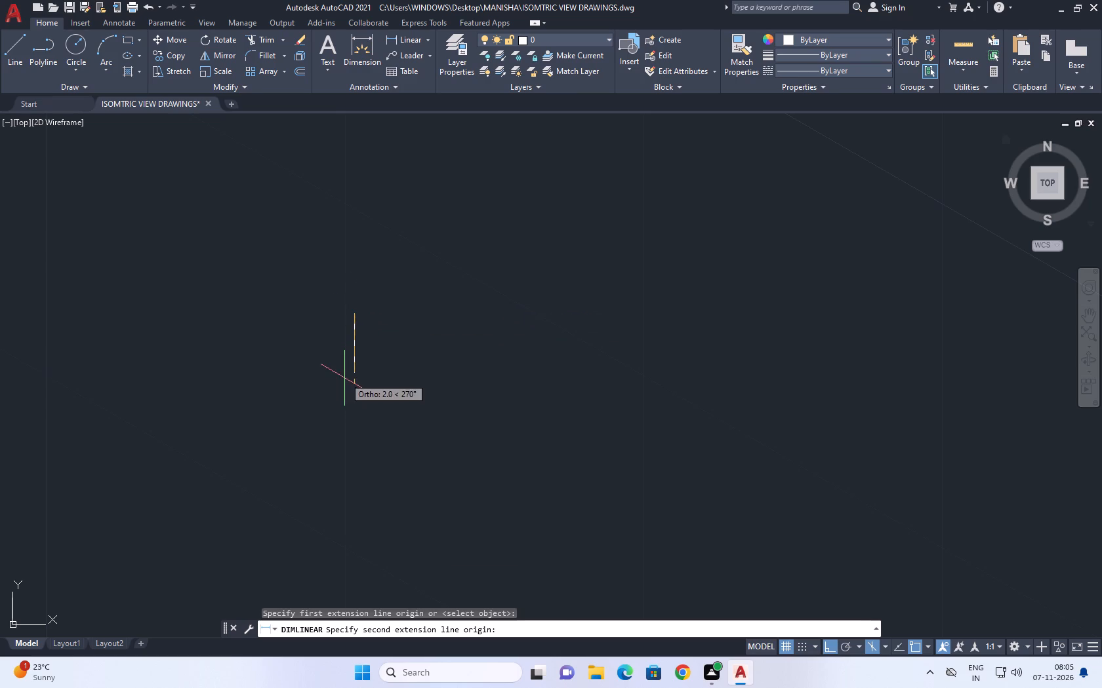
pyautogui.click(354, 375)
pyautogui.scroll(-3, 291, 371)
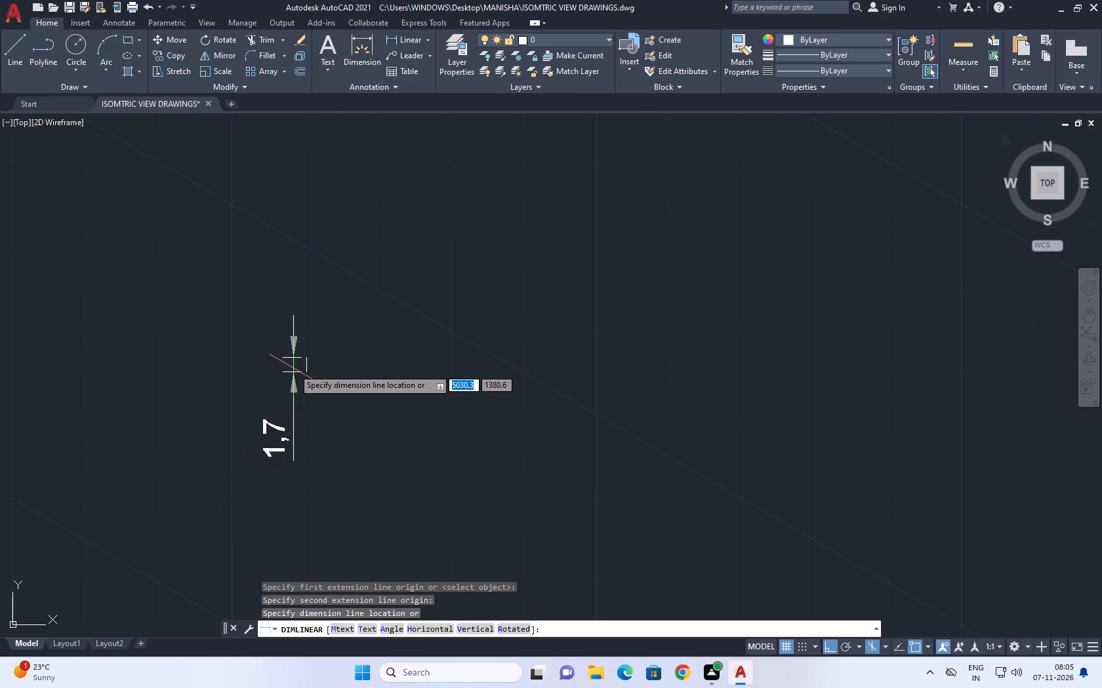
pyautogui.press('Escape')
# From the vertical line's upper end, draw consecutive segments of 2, 14 and 2 along the 330° isometric axis.
pyautogui.scroll(4, 293, 367)
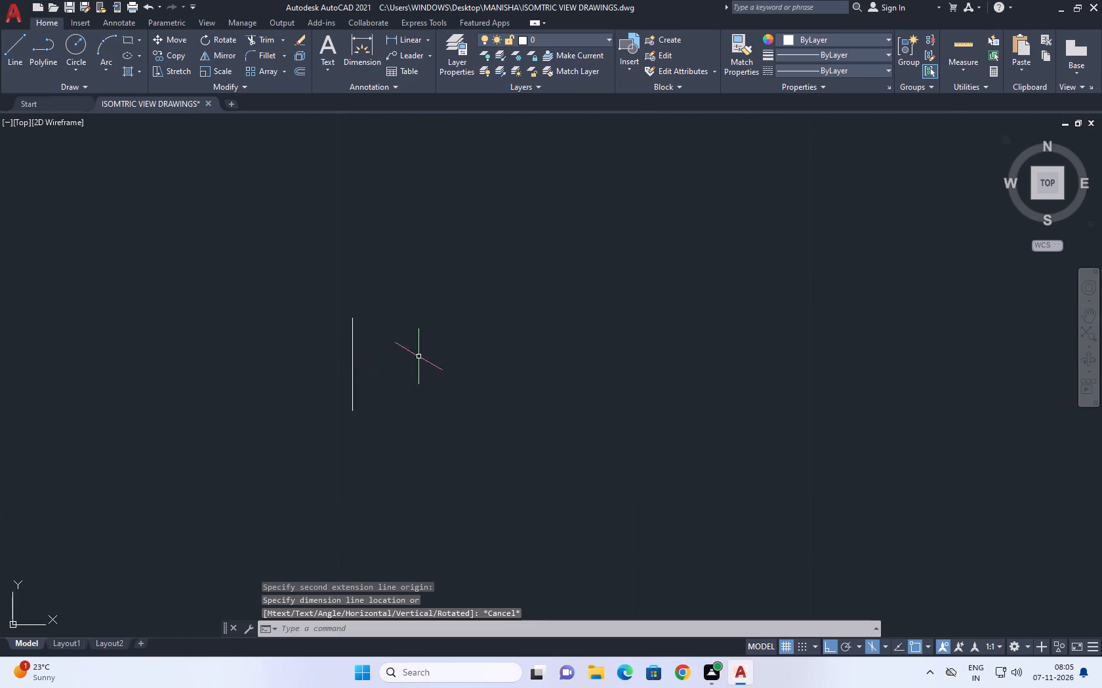
pyautogui.moveTo(440, 363); pyautogui.dragTo(199, 366, button='middle')
pyautogui.press('l')
pyautogui.press('space')
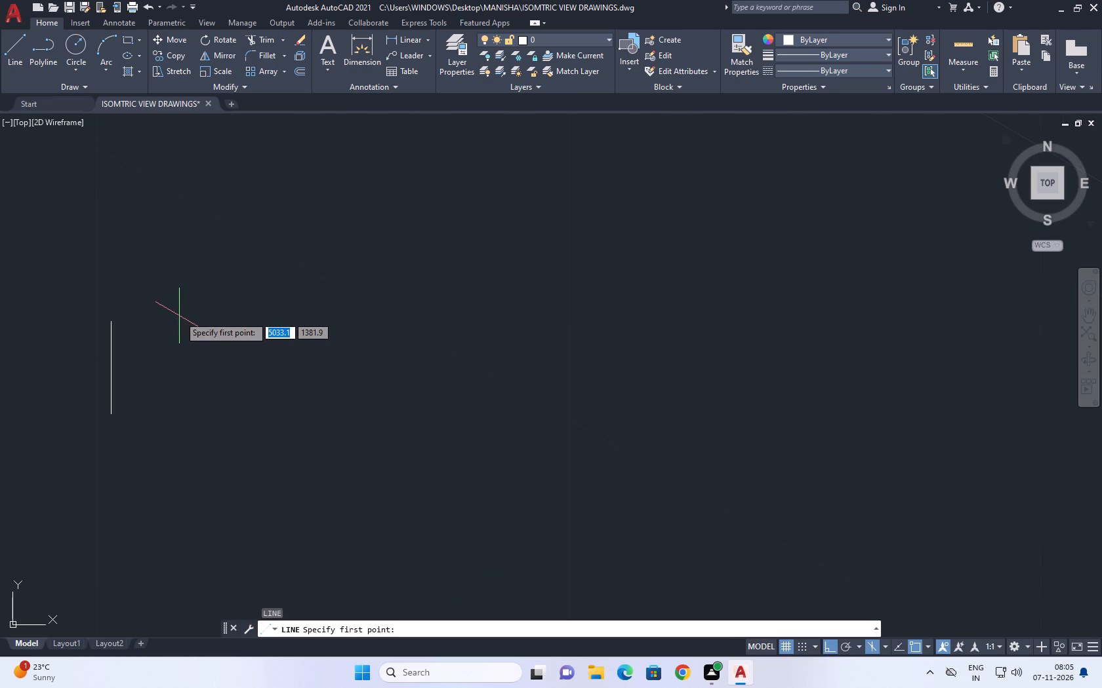
pyautogui.click(108, 318)
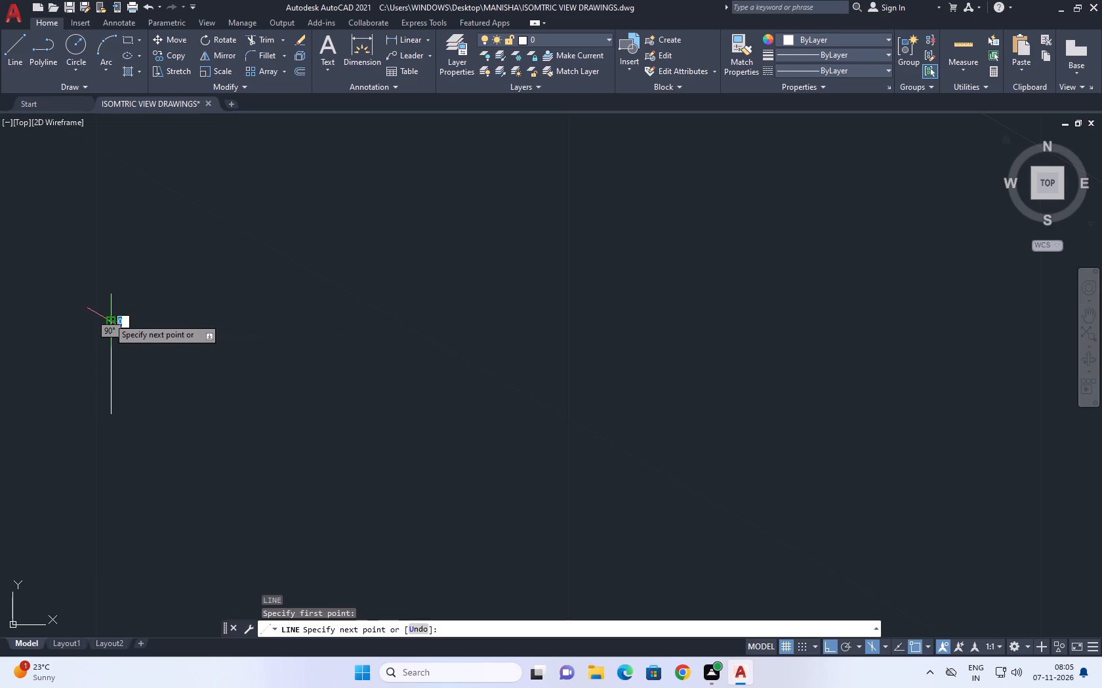
pyautogui.scroll(-4, 173, 334)
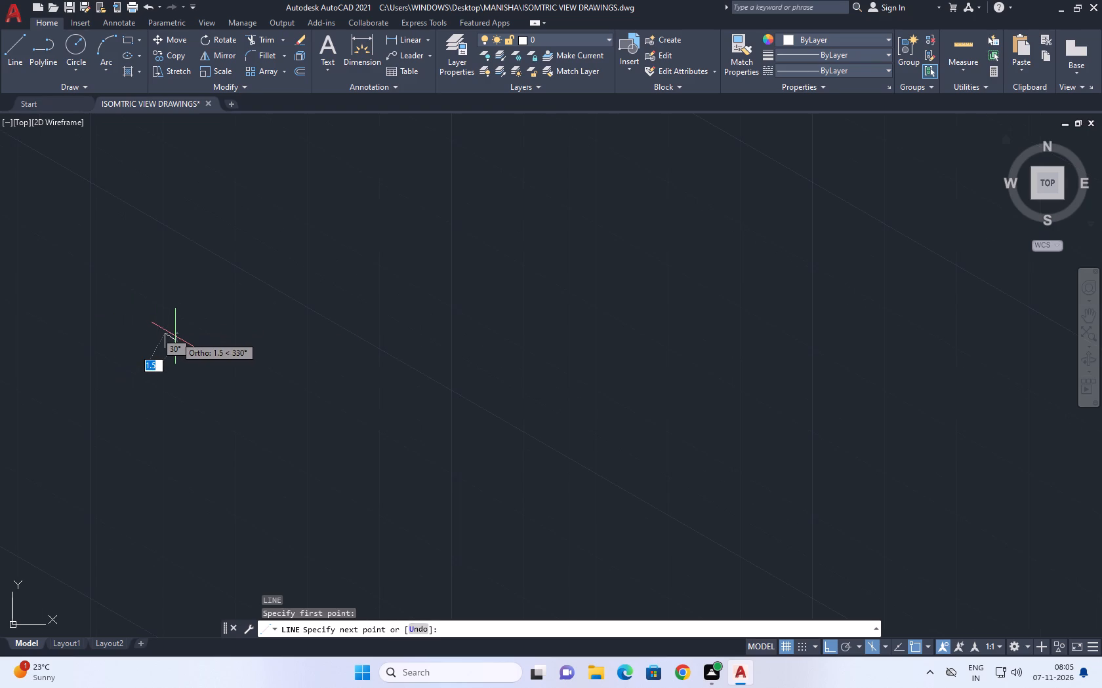
pyautogui.scroll(-3, 331, 379)
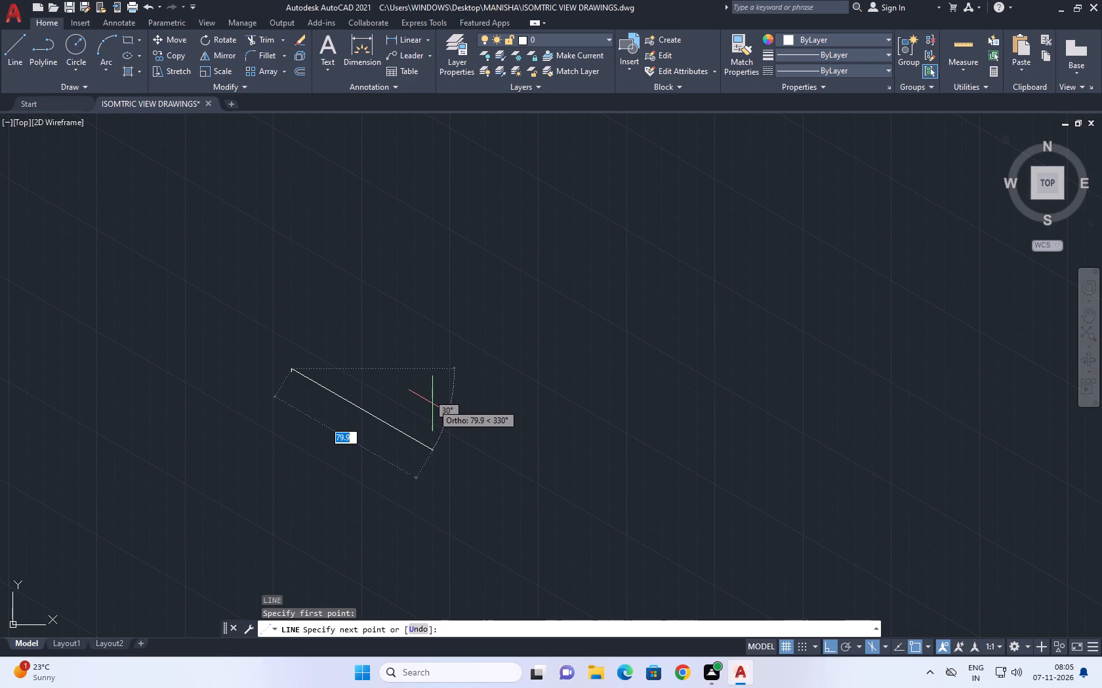
pyautogui.press('2')
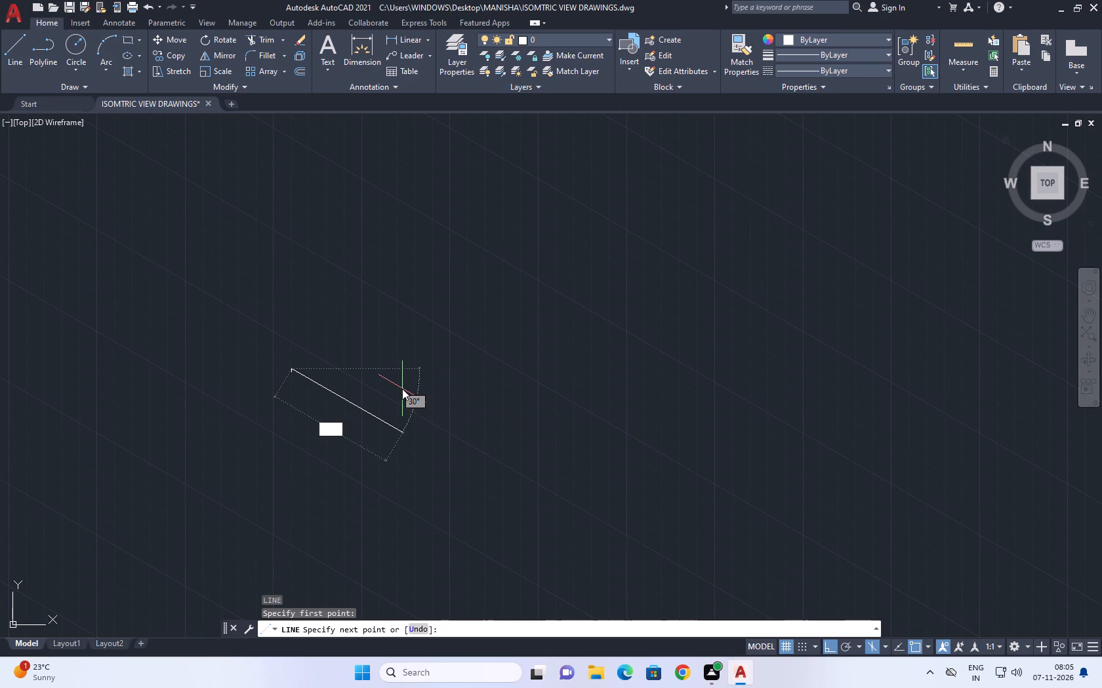
pyautogui.press('Return')
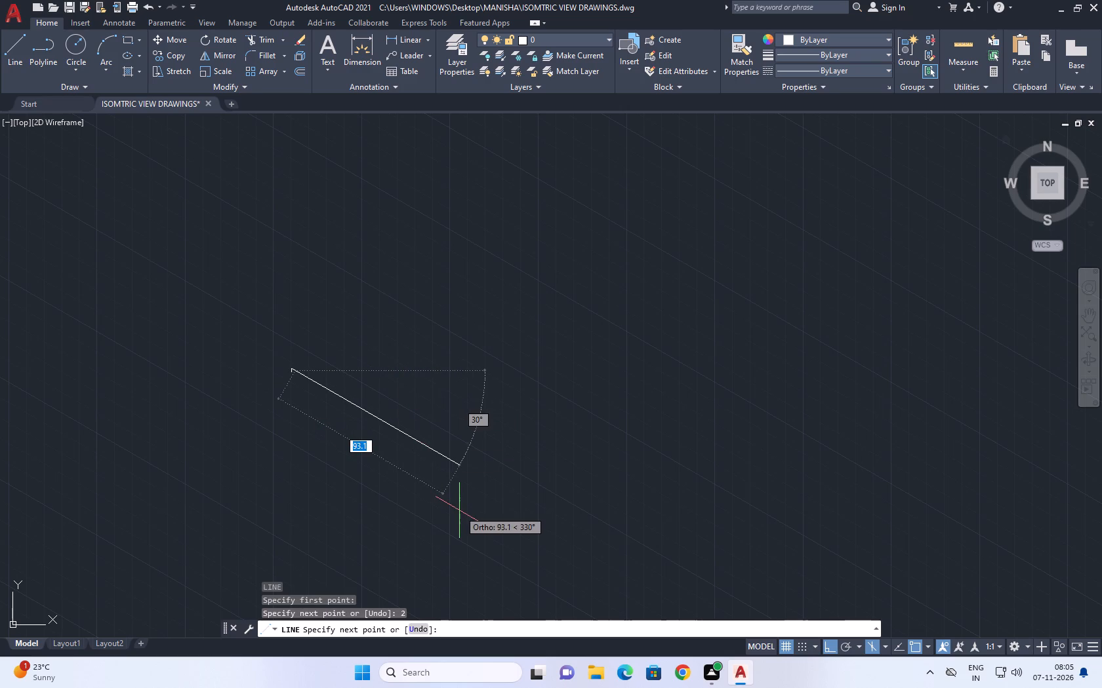
pyautogui.write('14')
pyautogui.press('Return')
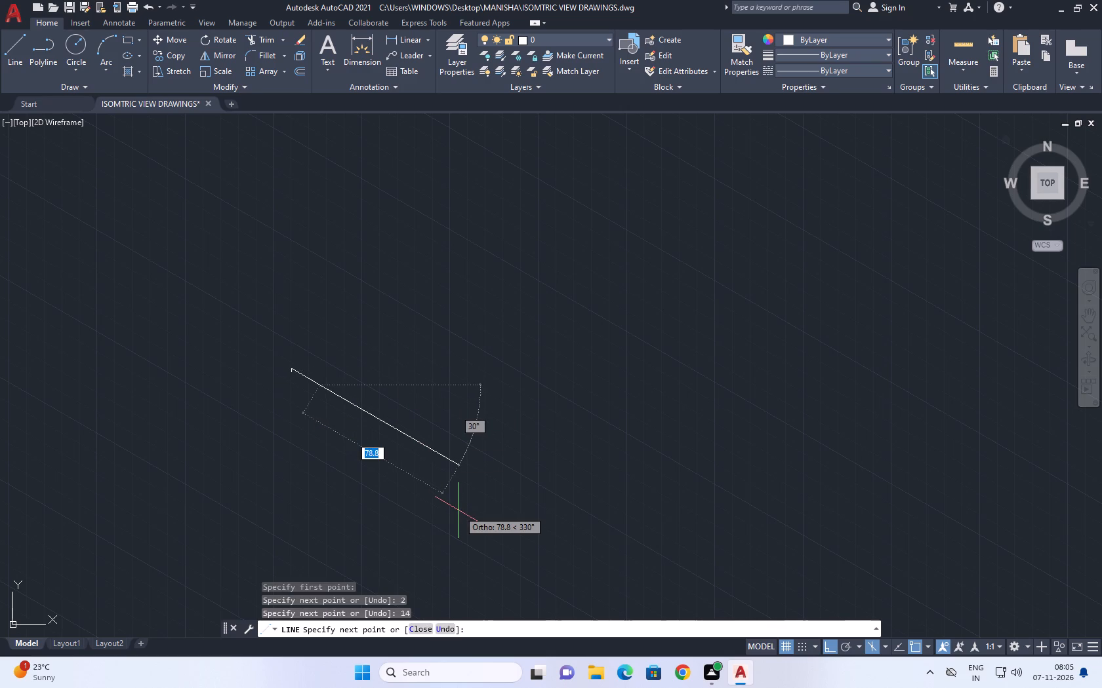
pyautogui.press('2')
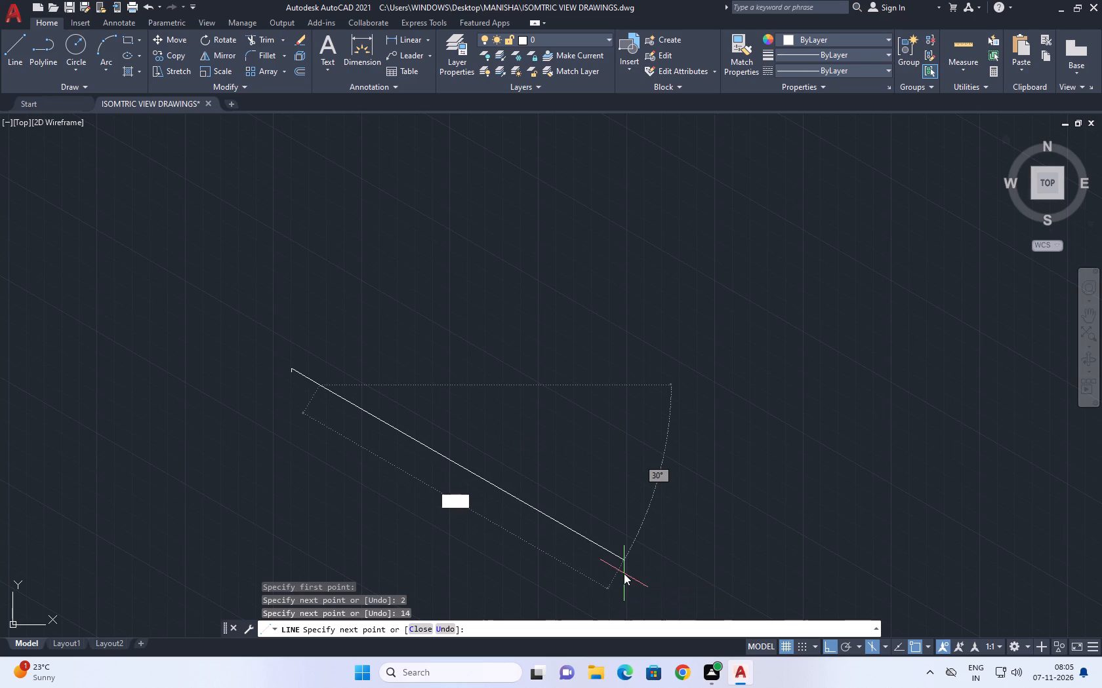
pyautogui.press('Return')
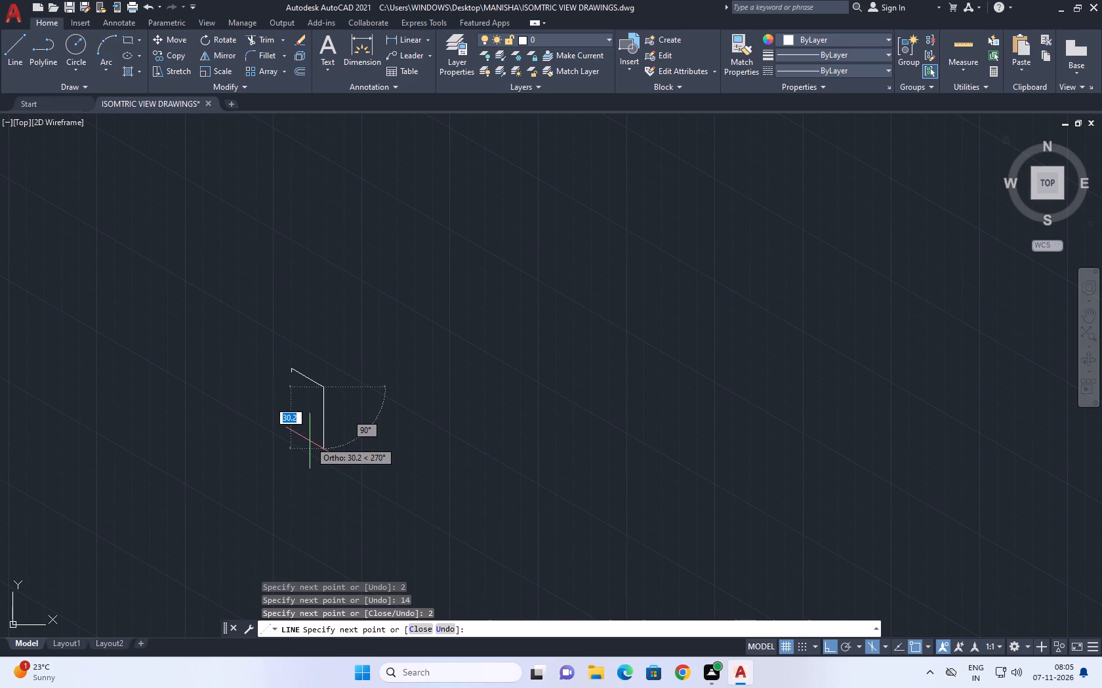
# Continue the line 1.7 straight down and back to the first vertical line's lower end, closing the narrow parallelogram.
pyautogui.write('1.7')
pyautogui.press('Return')
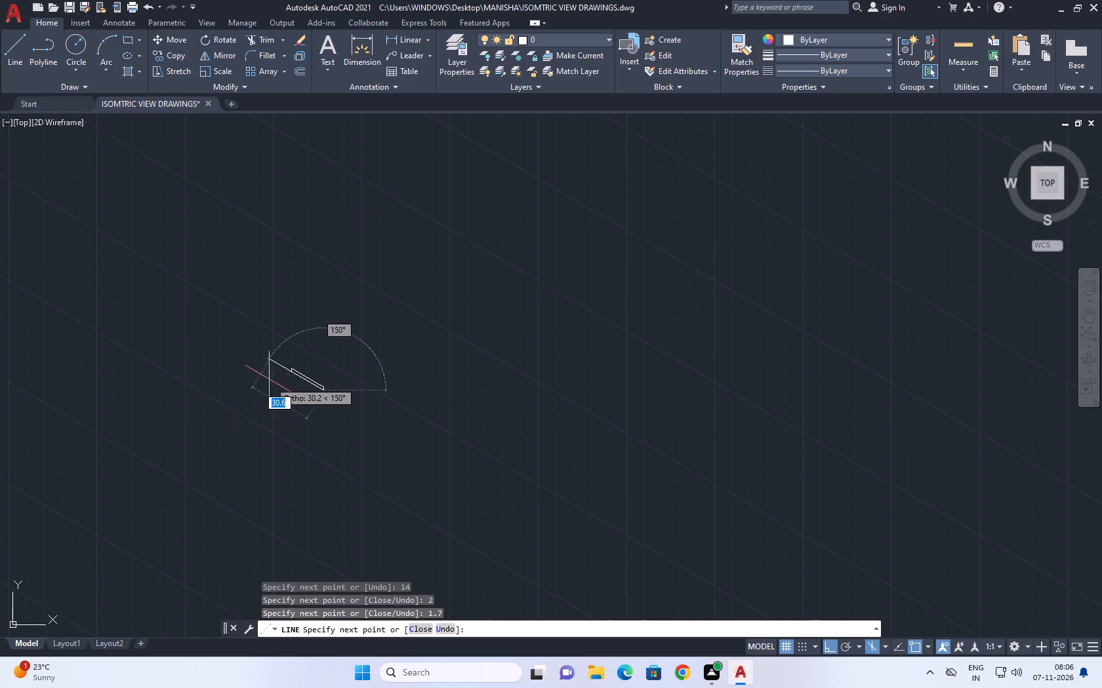
pyautogui.scroll(2, 269, 377)
pyautogui.scroll(3, 342, 355)
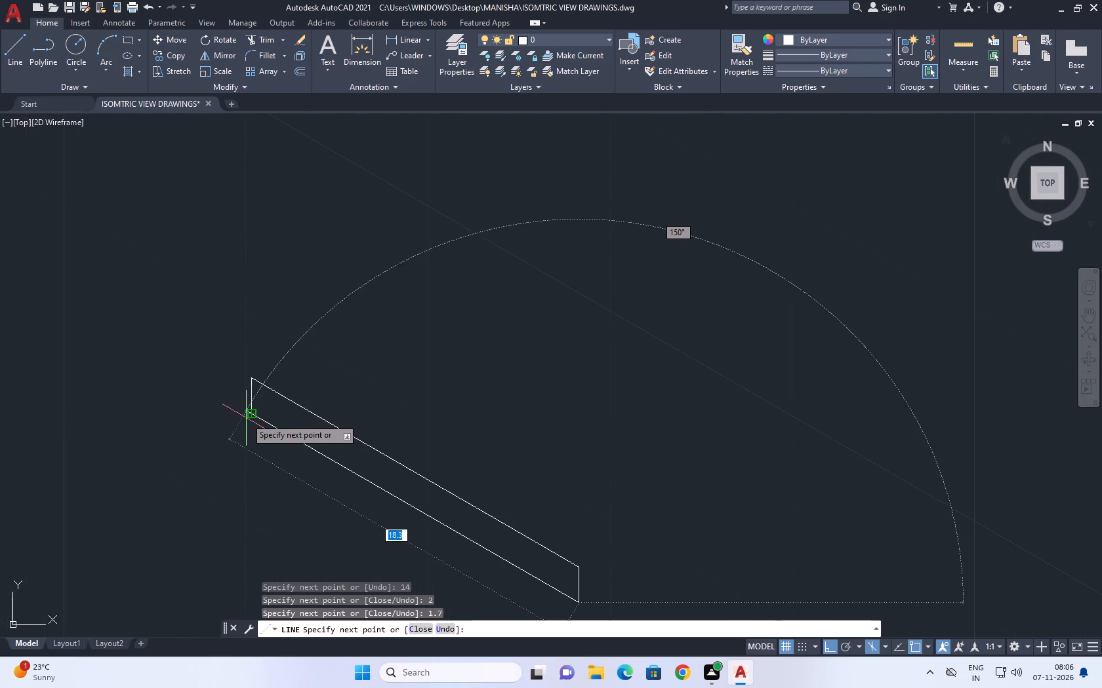
pyautogui.click(249, 414)
pyautogui.press('space')
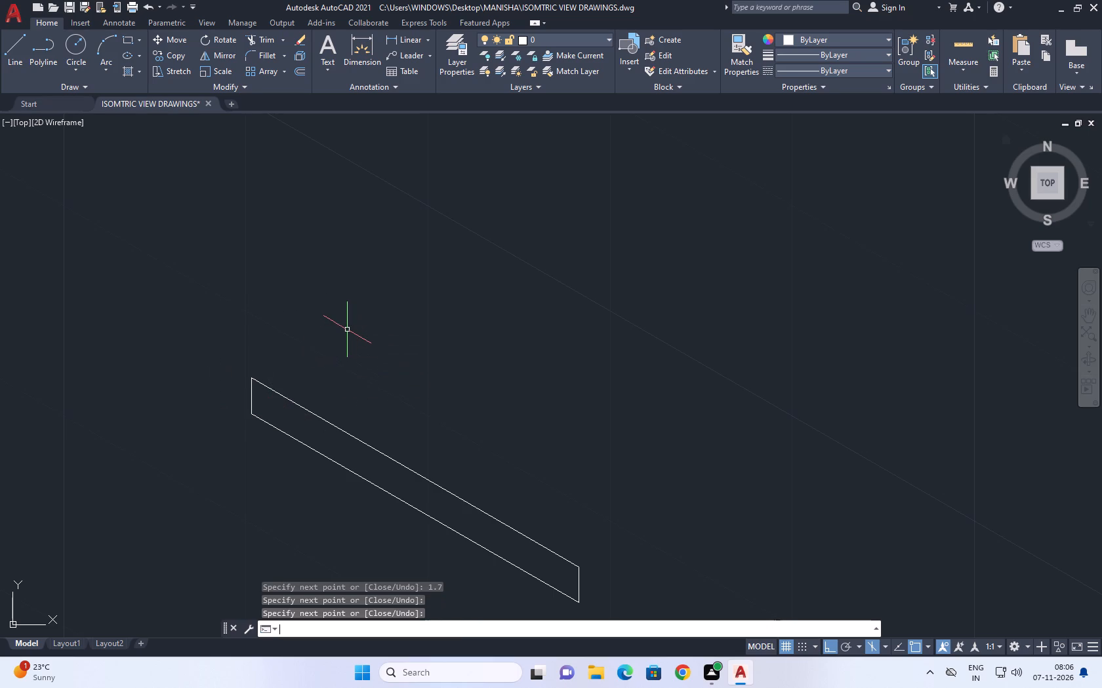
# Check the parallelogram's sloped upper edge with a linear dimension between its outer ends, without placing the dimension.
pyautogui.moveTo(233, 446); pyautogui.dragTo(633, 440, button='middle')
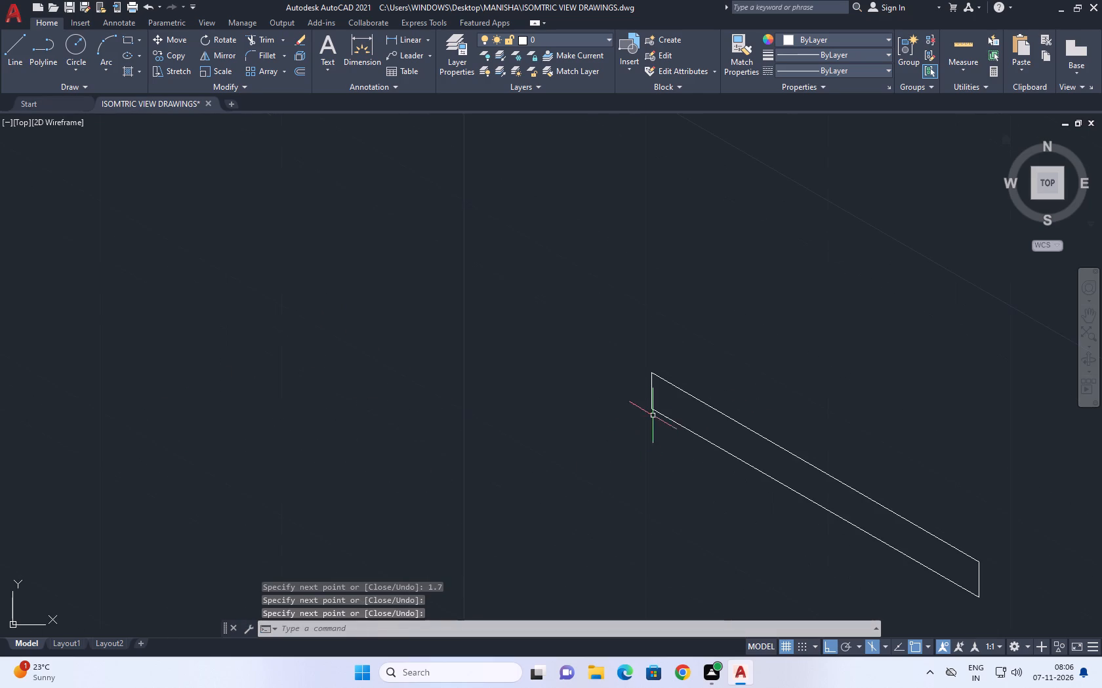
pyautogui.moveTo(686, 439); pyautogui.dragTo(487, 449, button='middle')
pyautogui.click(423, 43)
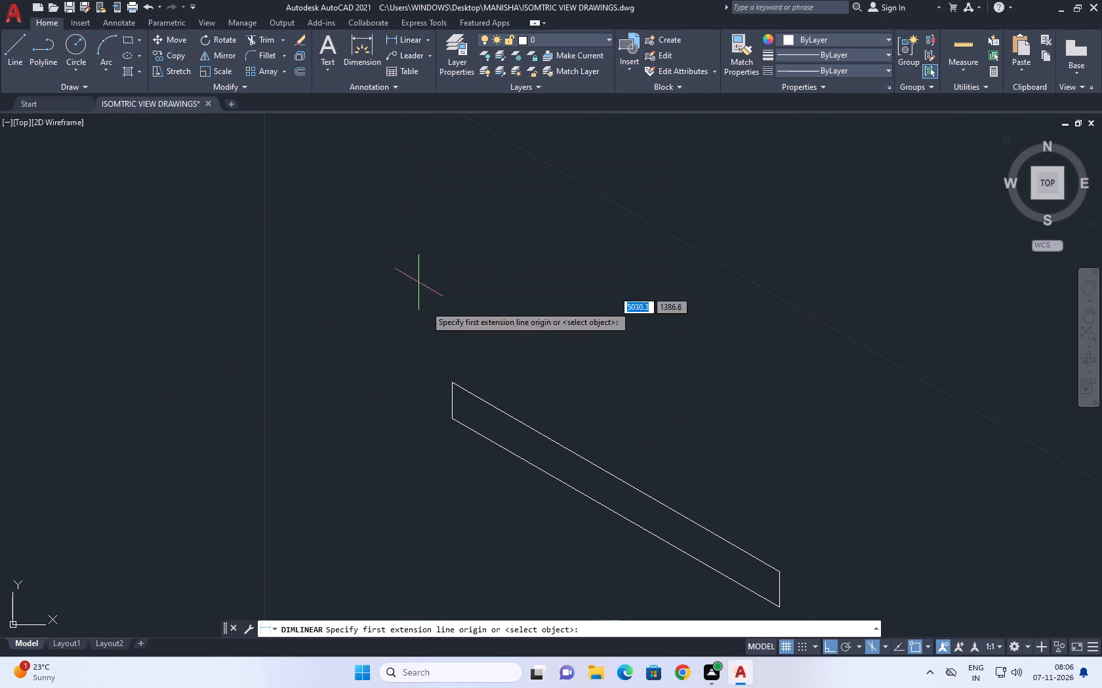
pyautogui.click(453, 386)
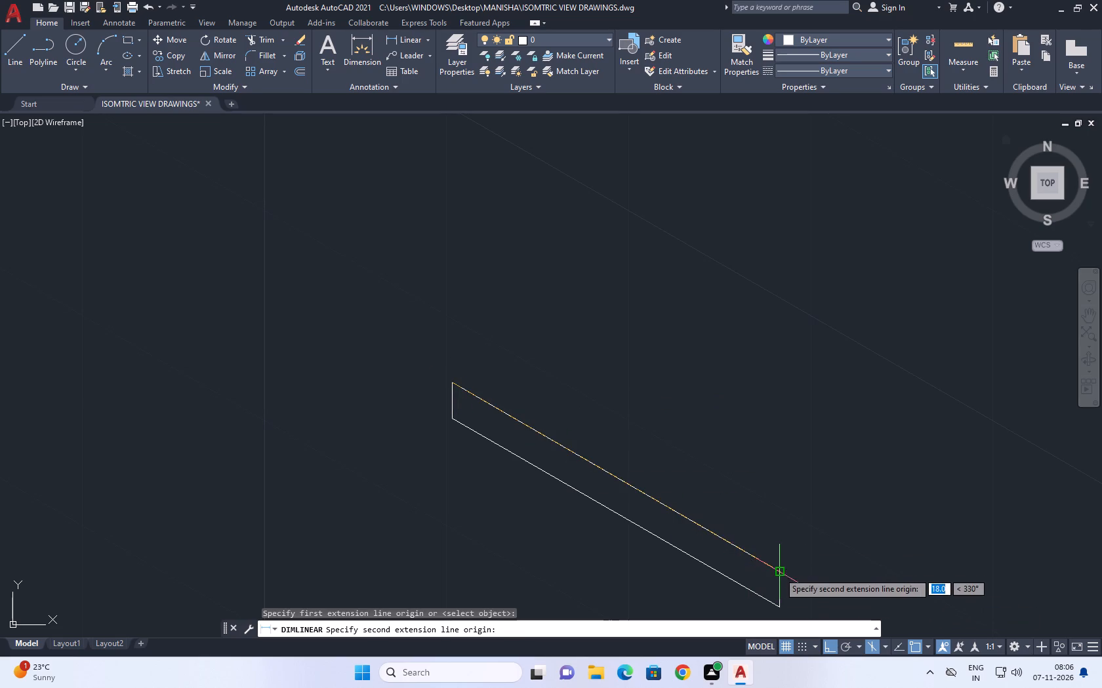
pyautogui.click(781, 572)
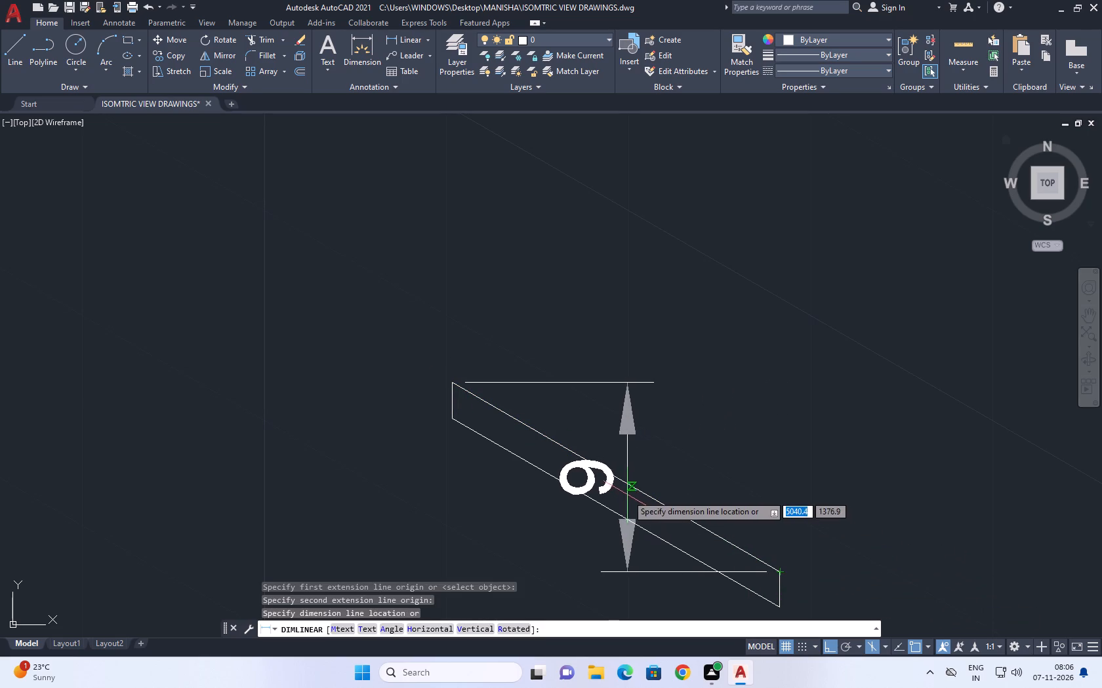
pyautogui.press('Escape')
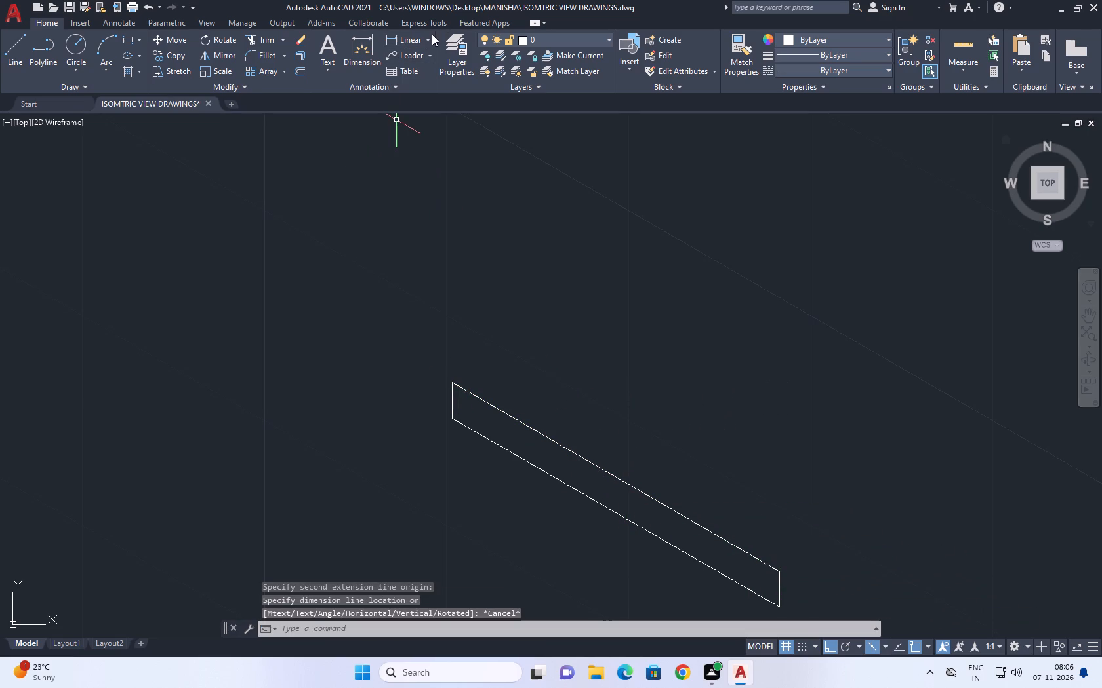
# Measure the full sloped upper edge with an aligned dimension between its outer ends, without placing the dimension.
pyautogui.click(431, 35)
pyautogui.click(422, 81)
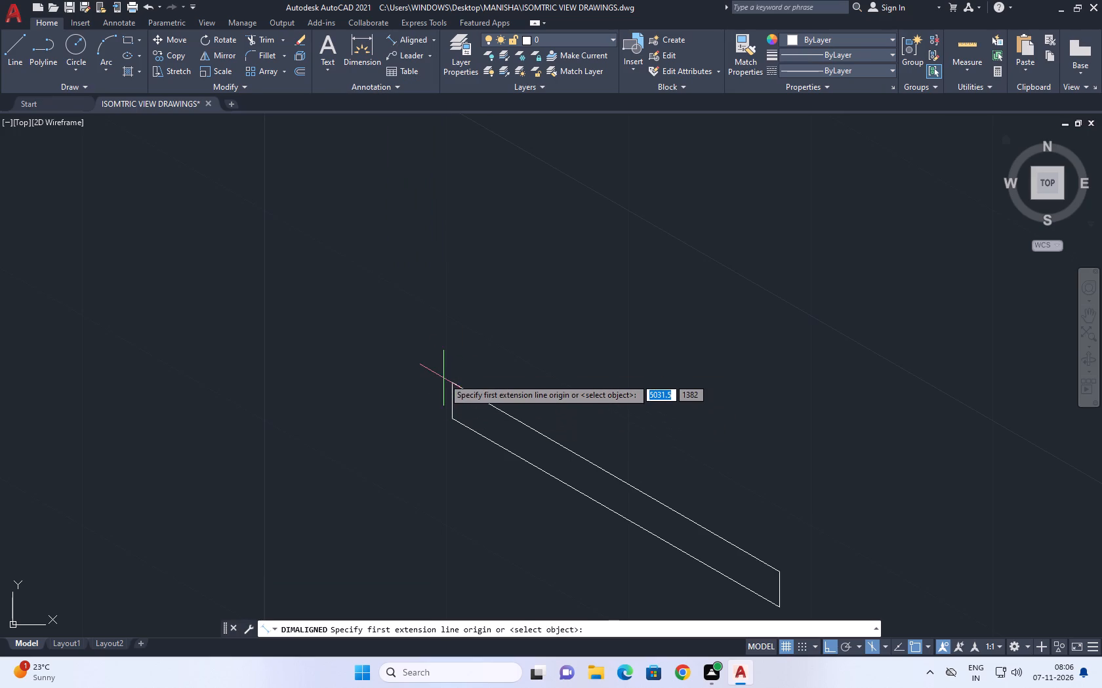
pyautogui.click(449, 381)
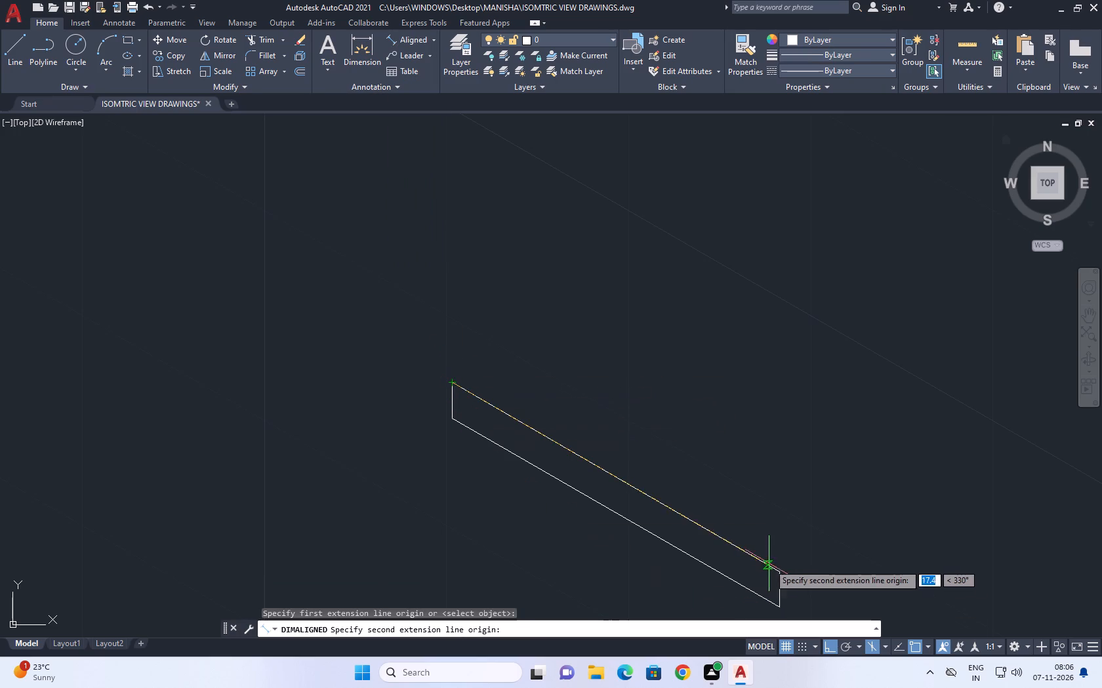
pyautogui.click(775, 569)
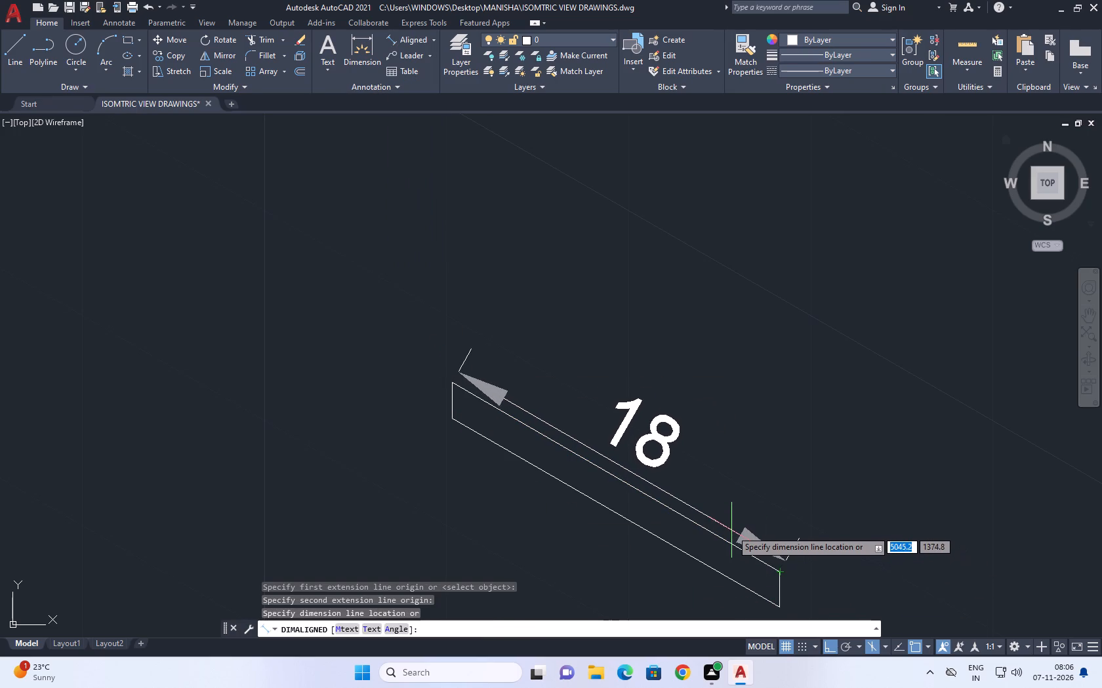
pyautogui.press('Escape')
pyautogui.scroll(-2, 624, 495)
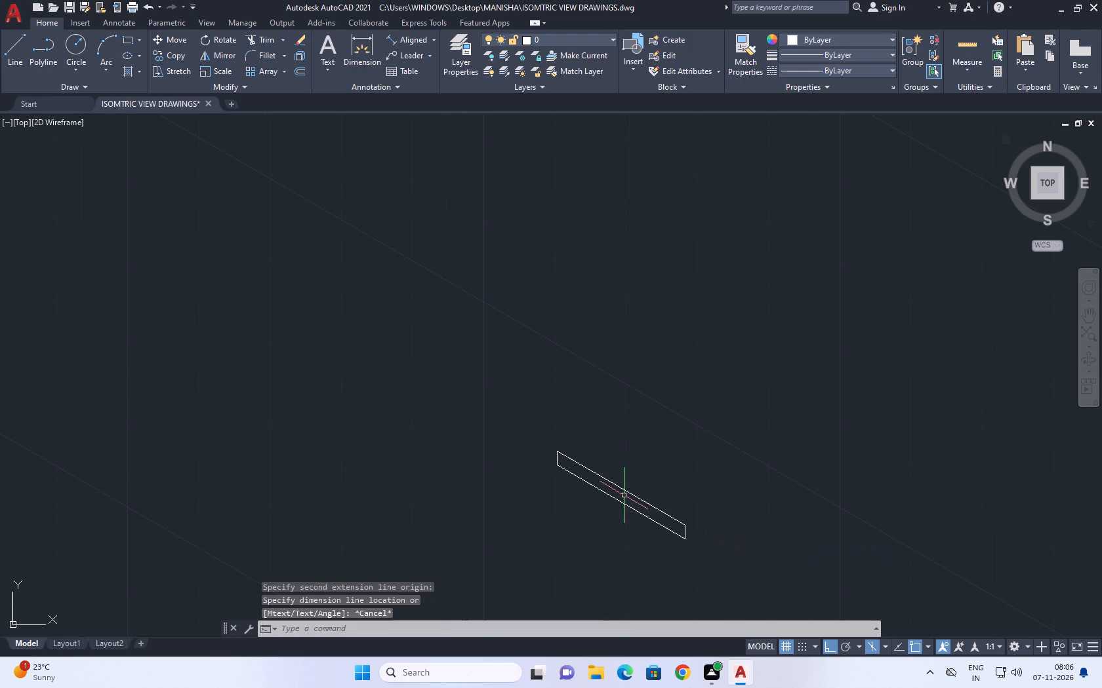
# On the top isoplane, from the upper edge's first 2-unit division, draw lines 2 at 30°, 14 at 330°, and back to the edge.
pyautogui.moveTo(663, 526); pyautogui.dragTo(718, 538, button='middle')
pyautogui.write('L')
pyautogui.press('space')
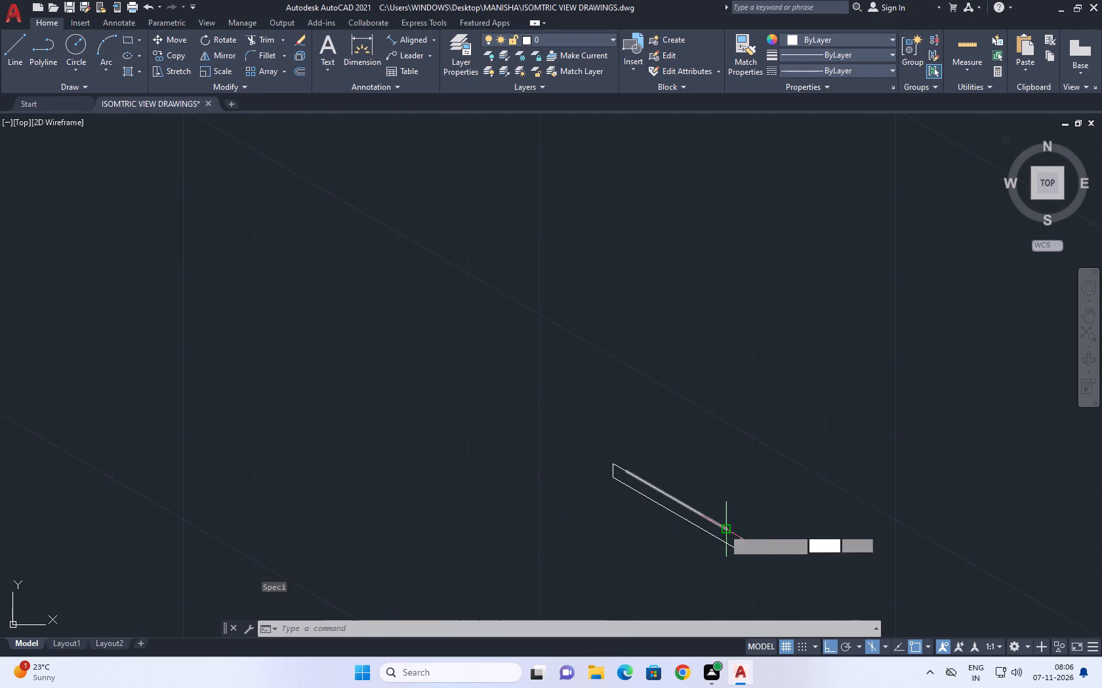
pyautogui.click(628, 472)
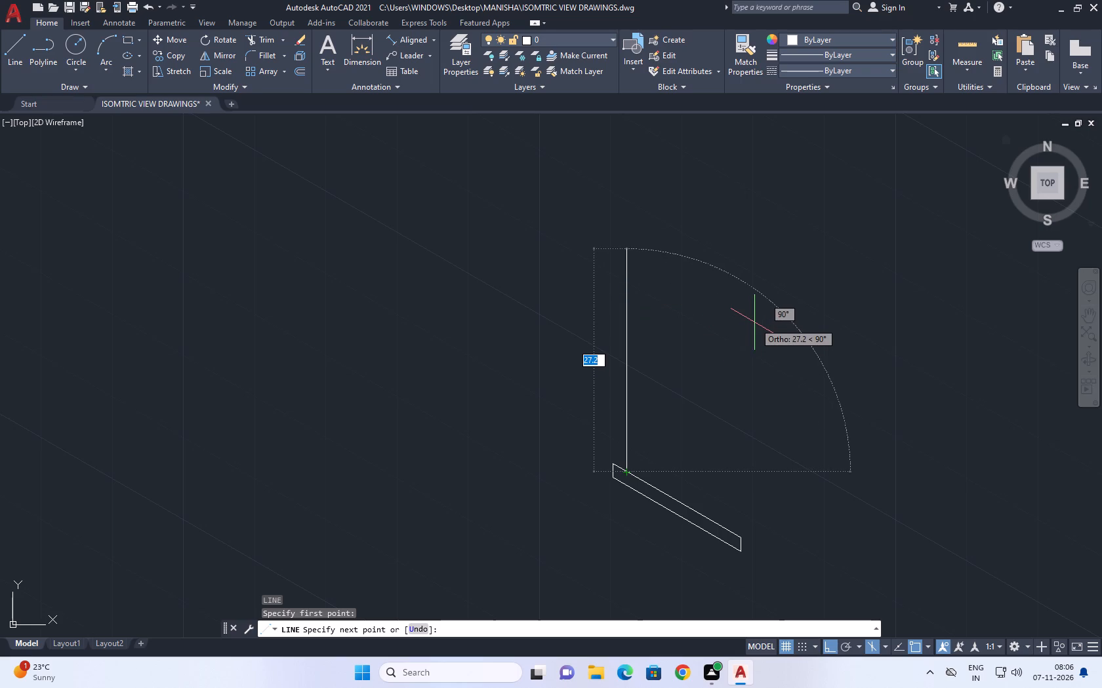
pyautogui.press('F5')
pyautogui.press('2')
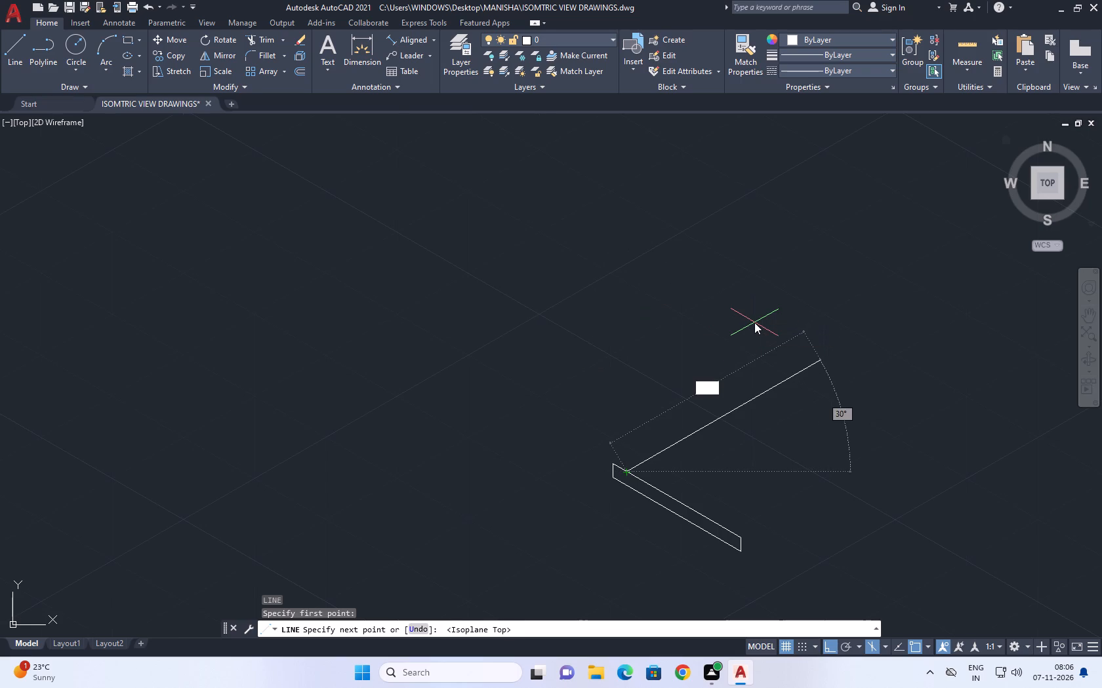
pyautogui.press('Return')
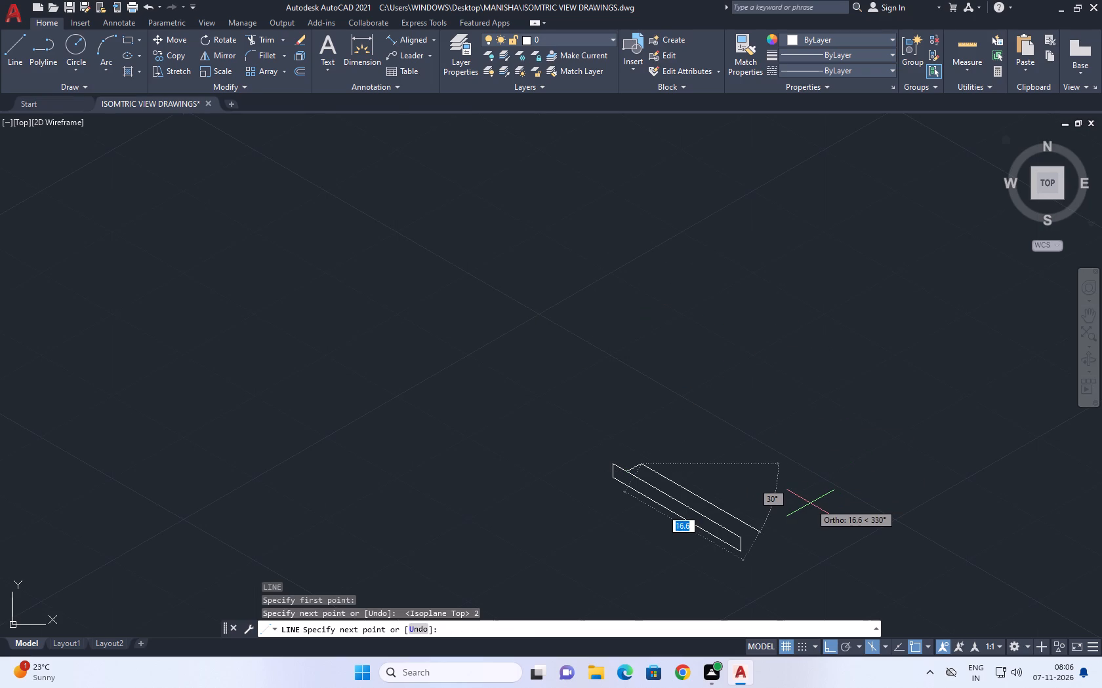
pyautogui.write('14')
pyautogui.press('Return')
pyautogui.scroll(1, 810, 503)
pyautogui.scroll(3, 682, 553)
pyautogui.click(649, 526)
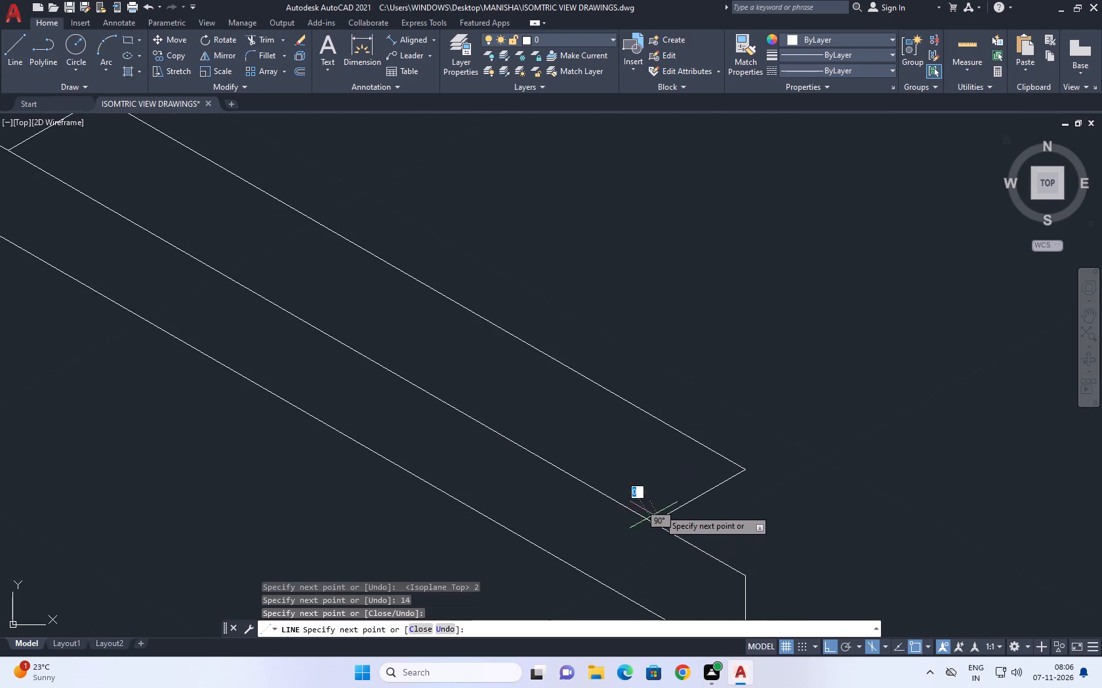
pyautogui.rightClick(690, 495)
pyautogui.click(754, 353)
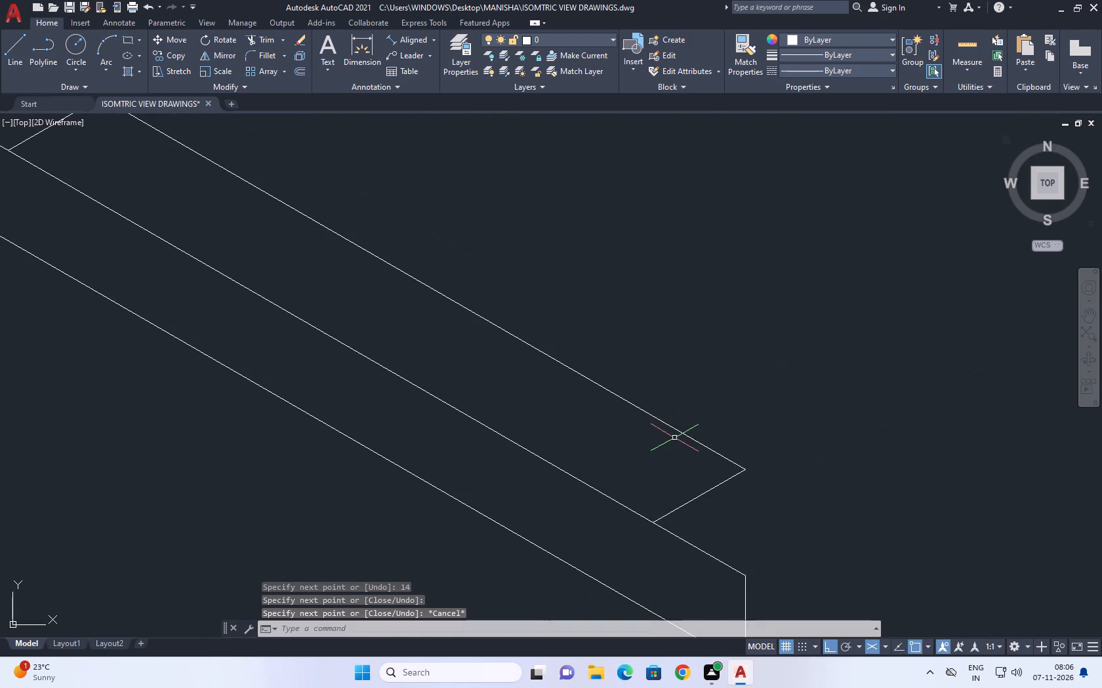
# Start copying all six segments of the narrow parallelogram, using its lowest corner as the base point.
pyautogui.moveTo(806, 417); pyautogui.dragTo(799, 419, button='middle')
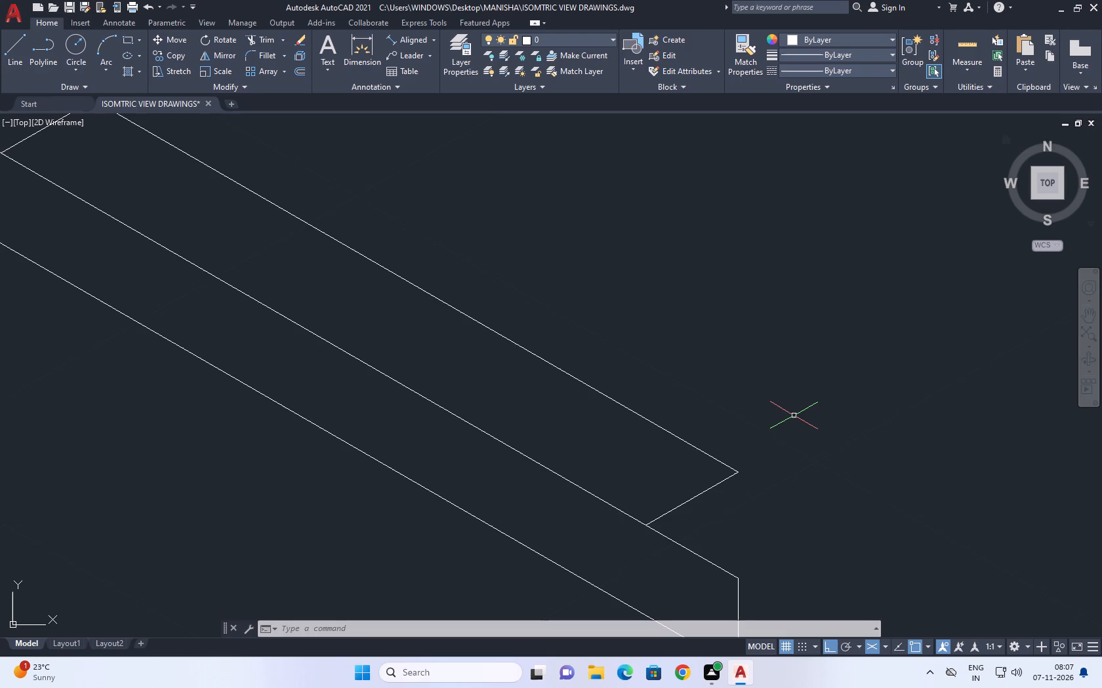
pyautogui.scroll(-2, 782, 420)
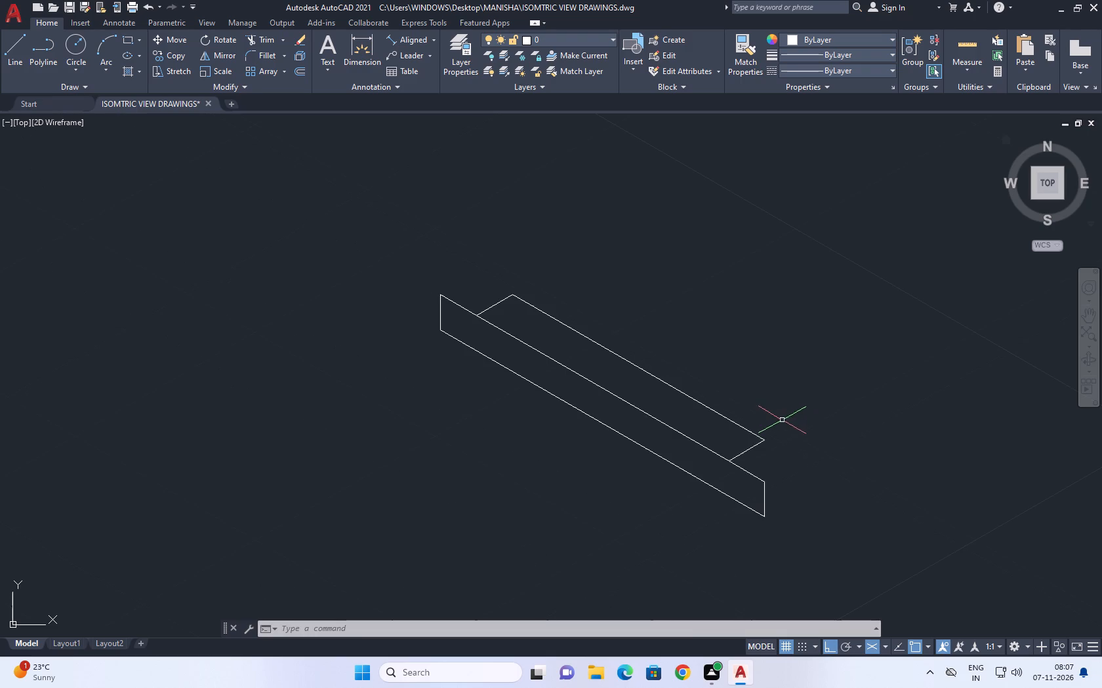
pyautogui.moveTo(540, 316); pyautogui.dragTo(599, 319, button='middle')
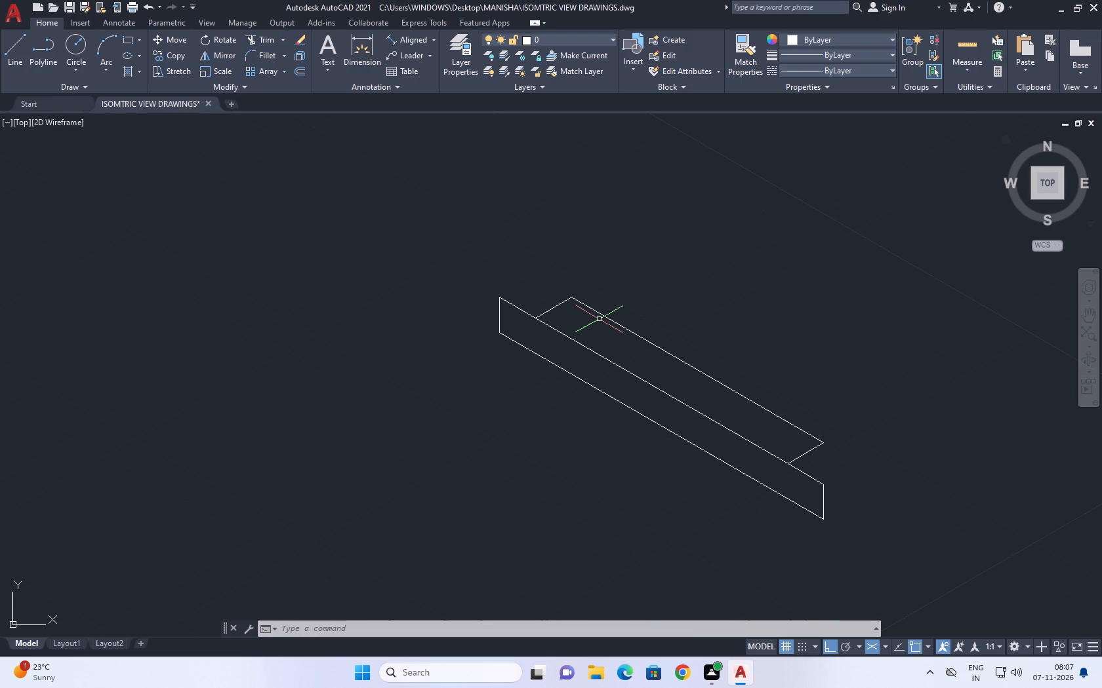
pyautogui.scroll(1, 624, 389)
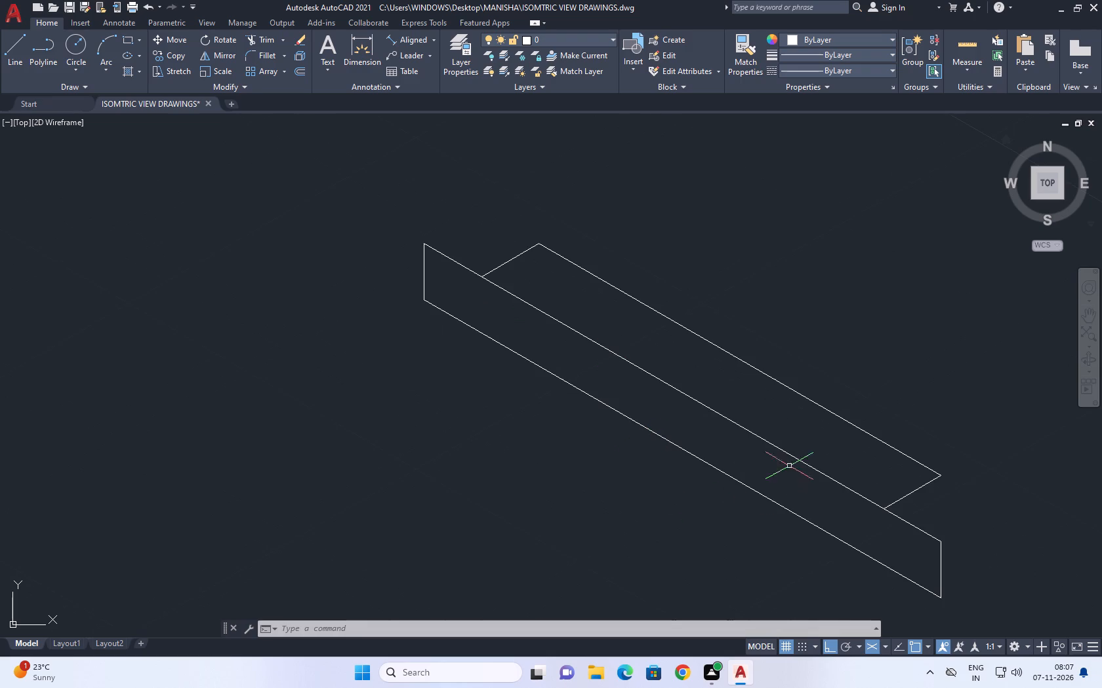
pyautogui.moveTo(743, 423); pyautogui.dragTo(693, 418, button='middle')
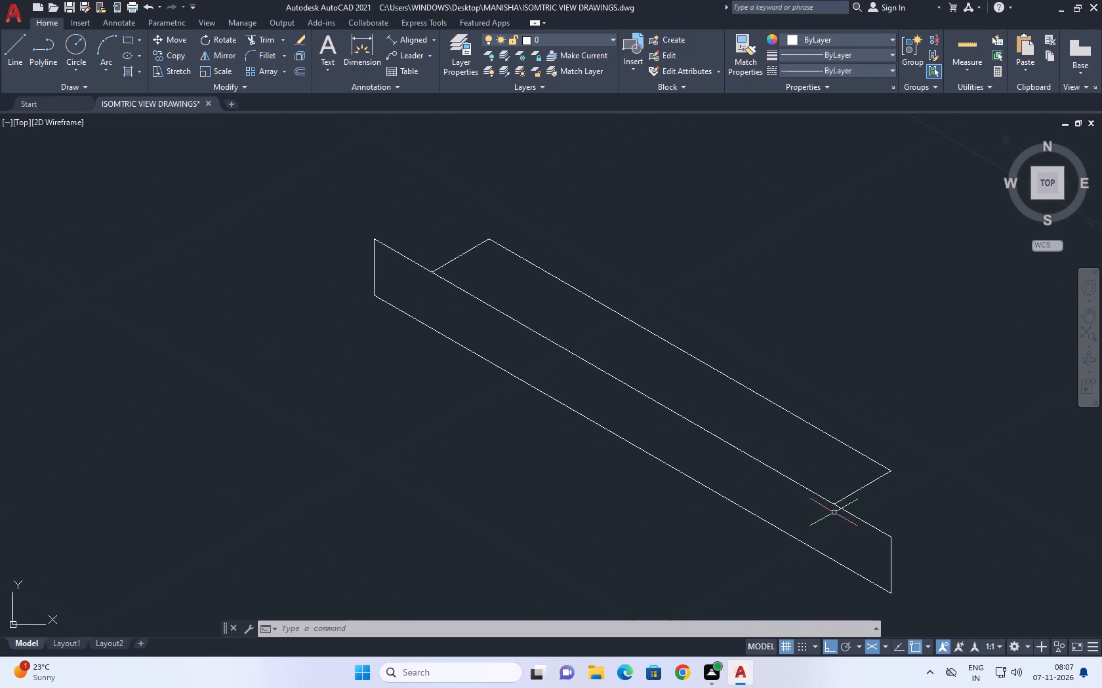
pyautogui.moveTo(816, 449); pyautogui.dragTo(799, 438, button='middle')
pyautogui.scroll(1, 799, 438)
pyautogui.click(887, 546)
pyautogui.moveTo(861, 547); pyautogui.dragTo(848, 553)
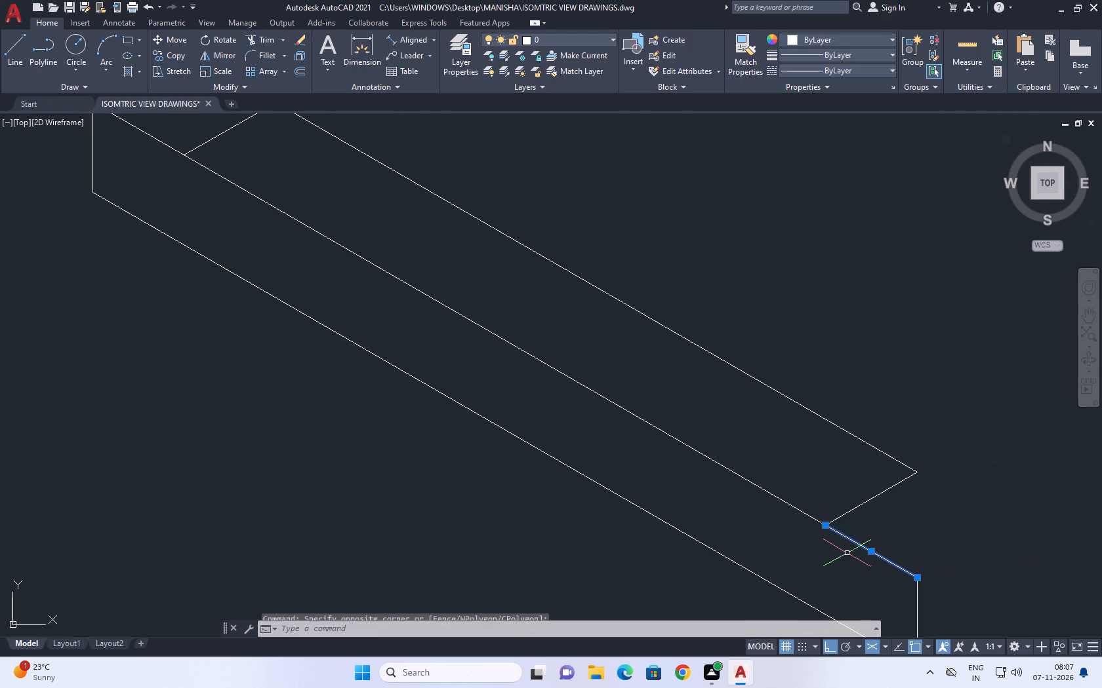
pyautogui.click(724, 438)
pyautogui.click(686, 457)
pyautogui.scroll(-3, 686, 427)
pyautogui.click(683, 435)
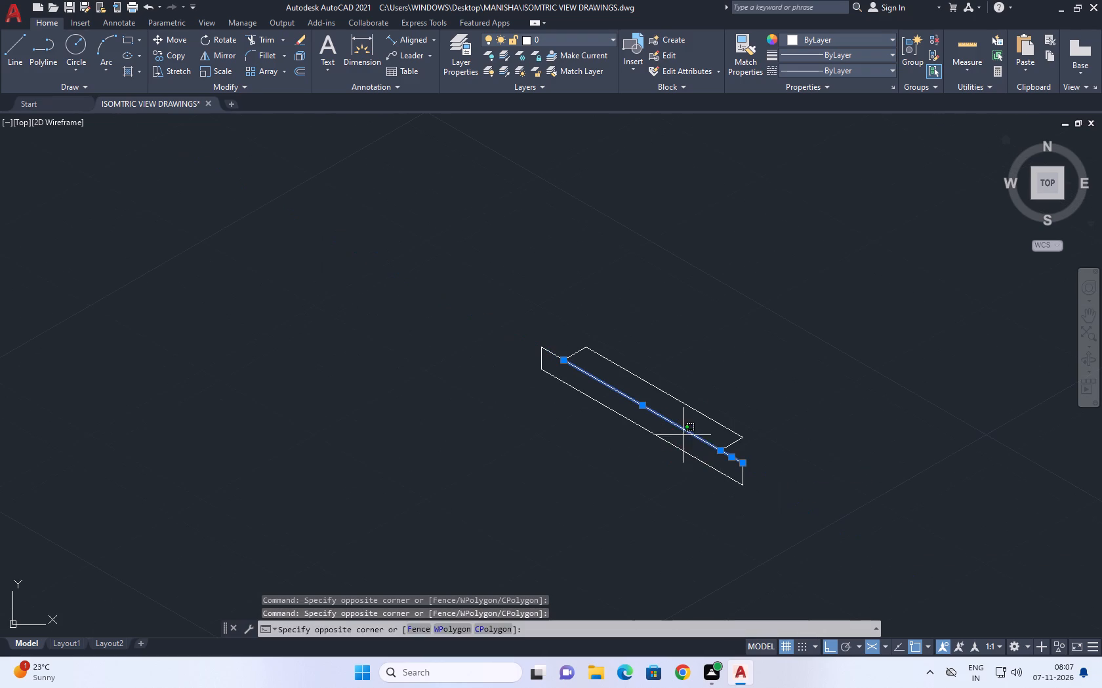
pyautogui.moveTo(672, 442); pyautogui.dragTo(666, 453)
pyautogui.scroll(2, 699, 444)
pyautogui.moveTo(701, 434); pyautogui.dragTo(695, 437)
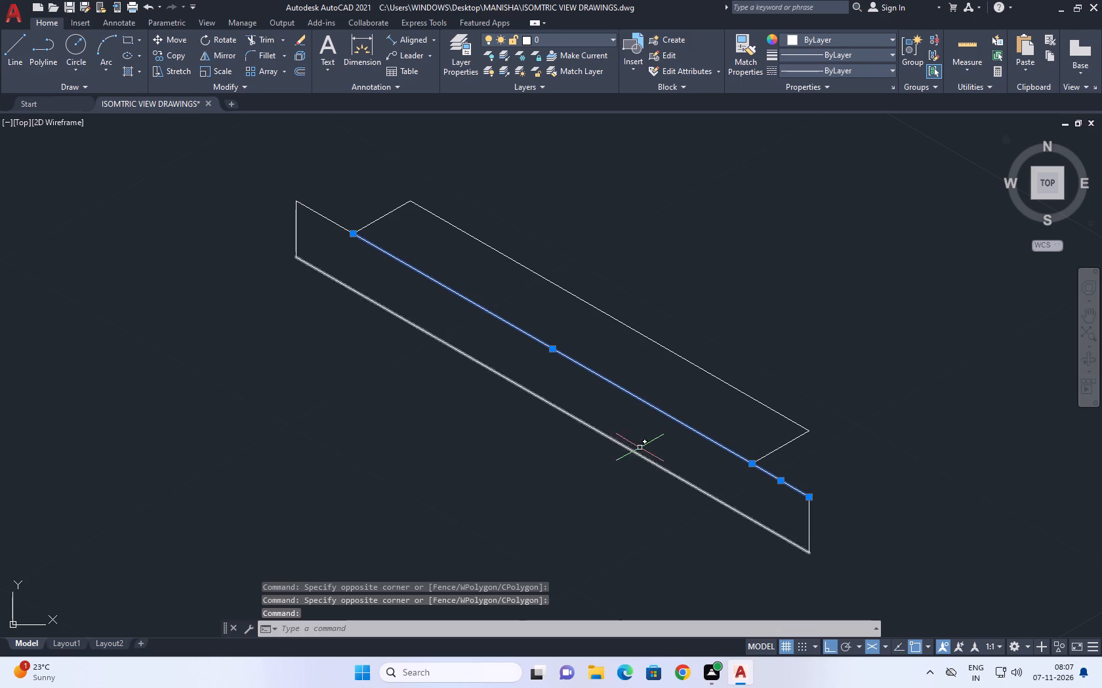
pyautogui.click(640, 447)
pyautogui.click(619, 466)
pyautogui.click(825, 526)
pyautogui.click(794, 531)
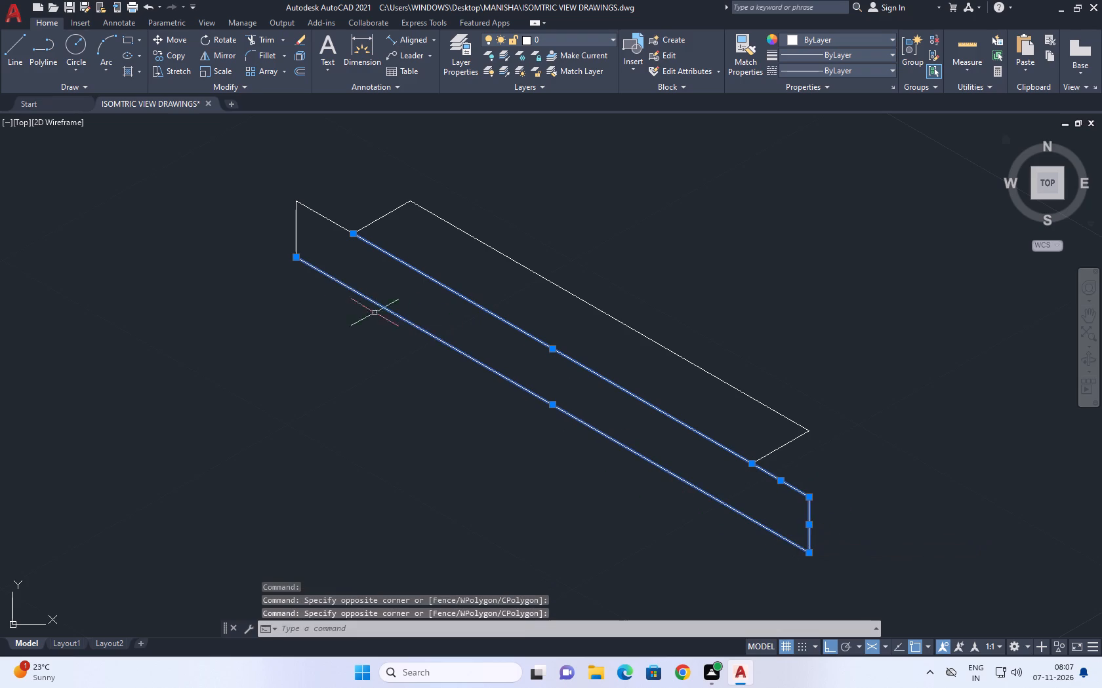
pyautogui.click(321, 201)
pyautogui.moveTo(300, 212); pyautogui.dragTo(287, 220)
pyautogui.click(293, 214)
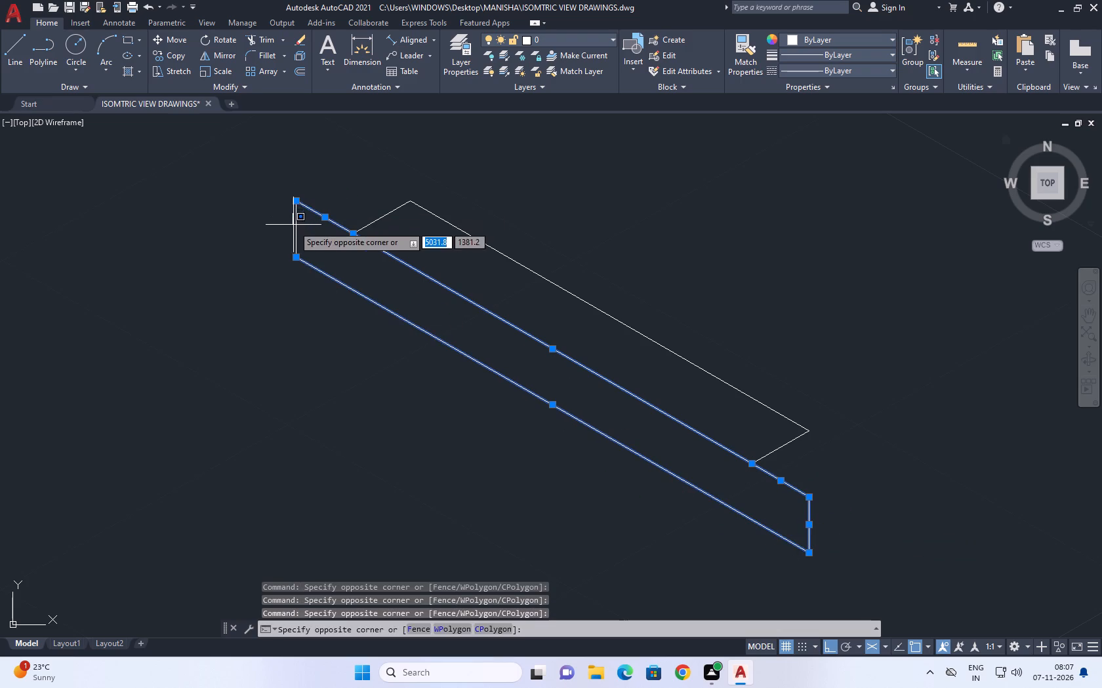
pyautogui.click(292, 251)
pyautogui.click(304, 231)
pyautogui.click(283, 239)
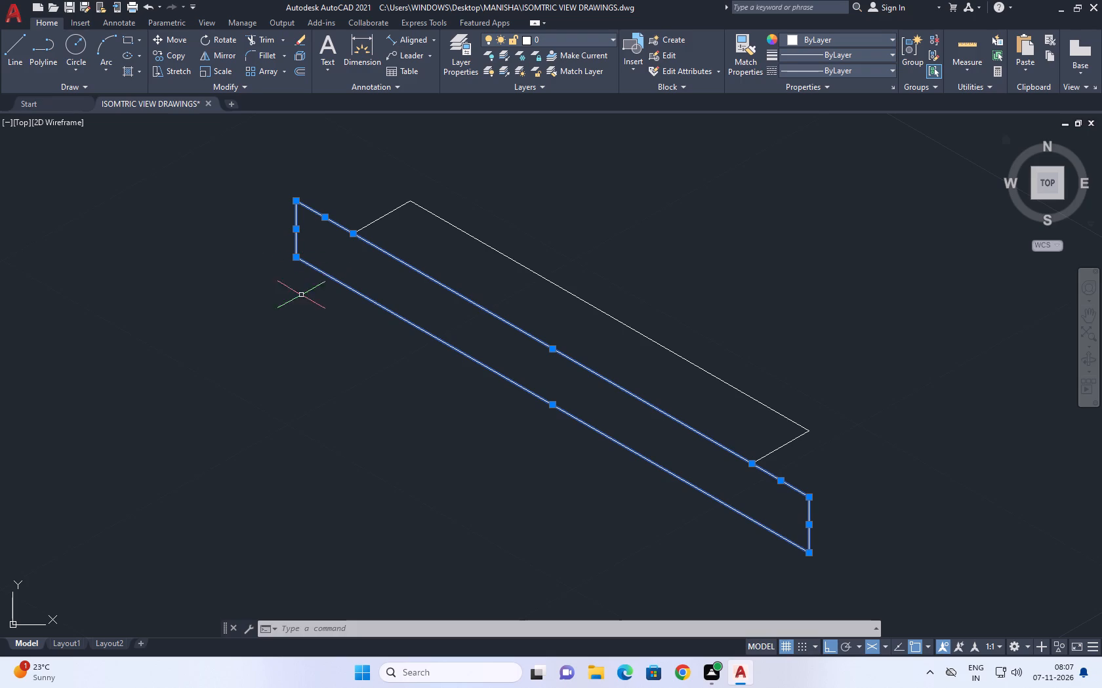
pyautogui.scroll(-1, 664, 210)
pyautogui.moveTo(664, 210); pyautogui.dragTo(664, 218, button='middle')
pyautogui.scroll(1, 664, 218)
pyautogui.click(185, 53)
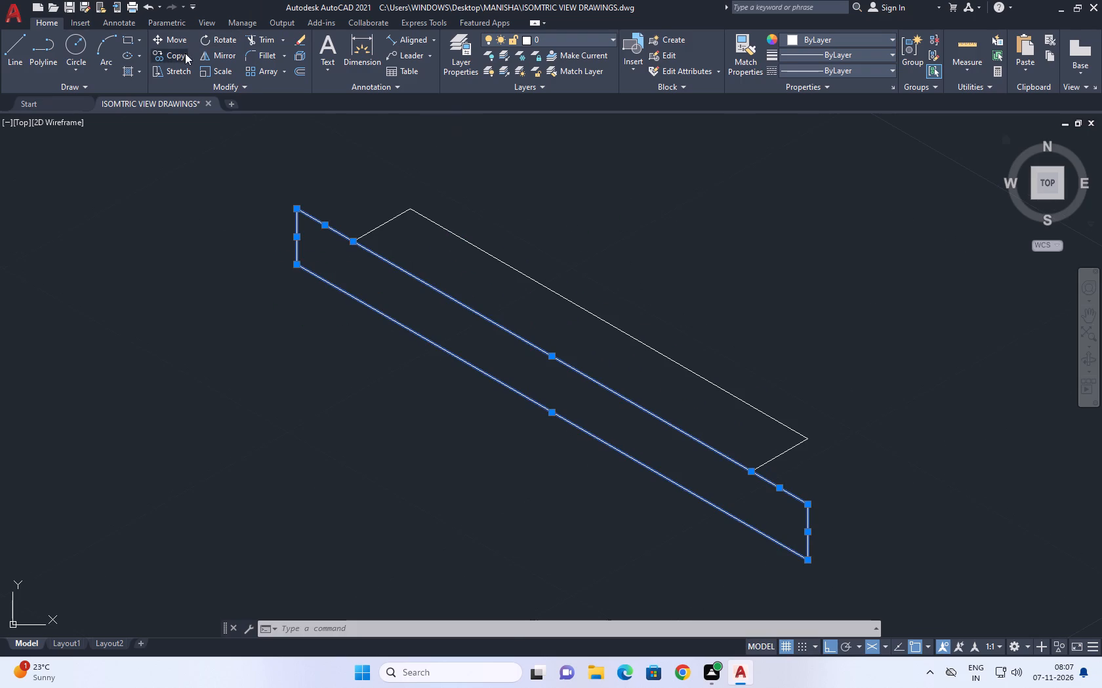
pyautogui.moveTo(742, 547); pyautogui.dragTo(657, 502, button='middle')
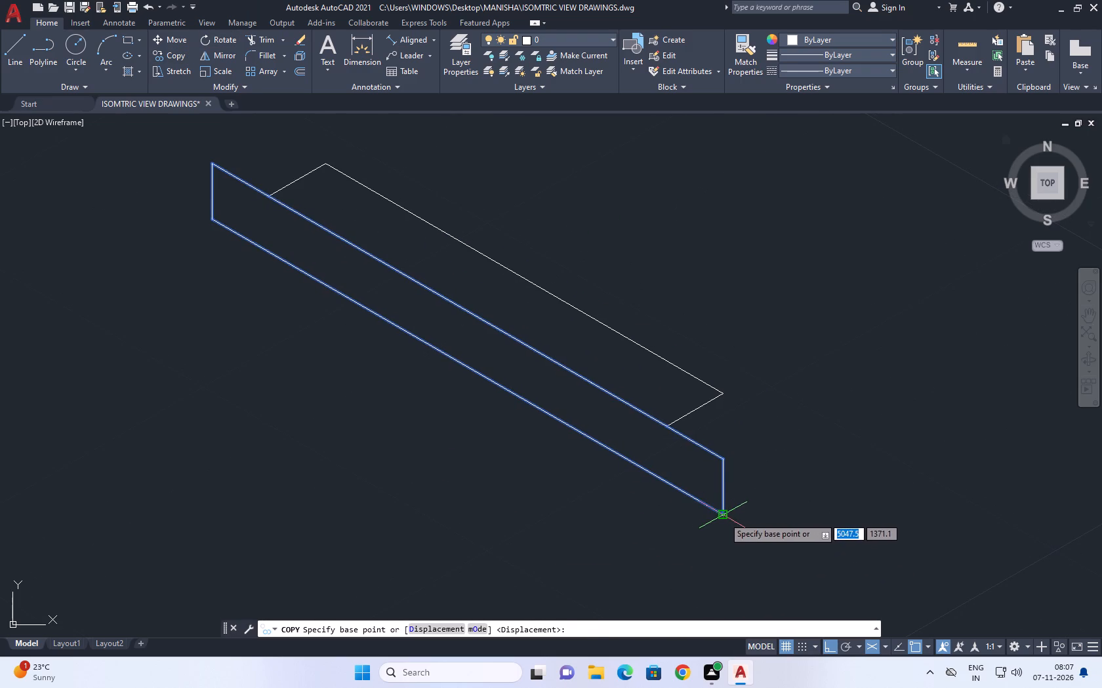
pyautogui.click(724, 517)
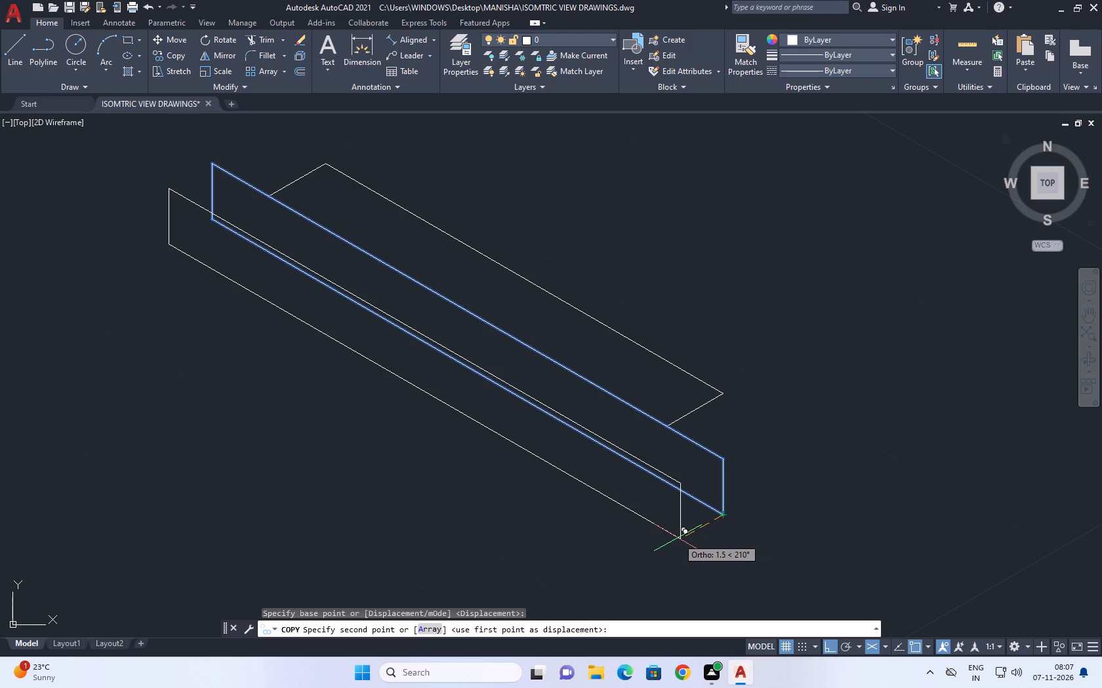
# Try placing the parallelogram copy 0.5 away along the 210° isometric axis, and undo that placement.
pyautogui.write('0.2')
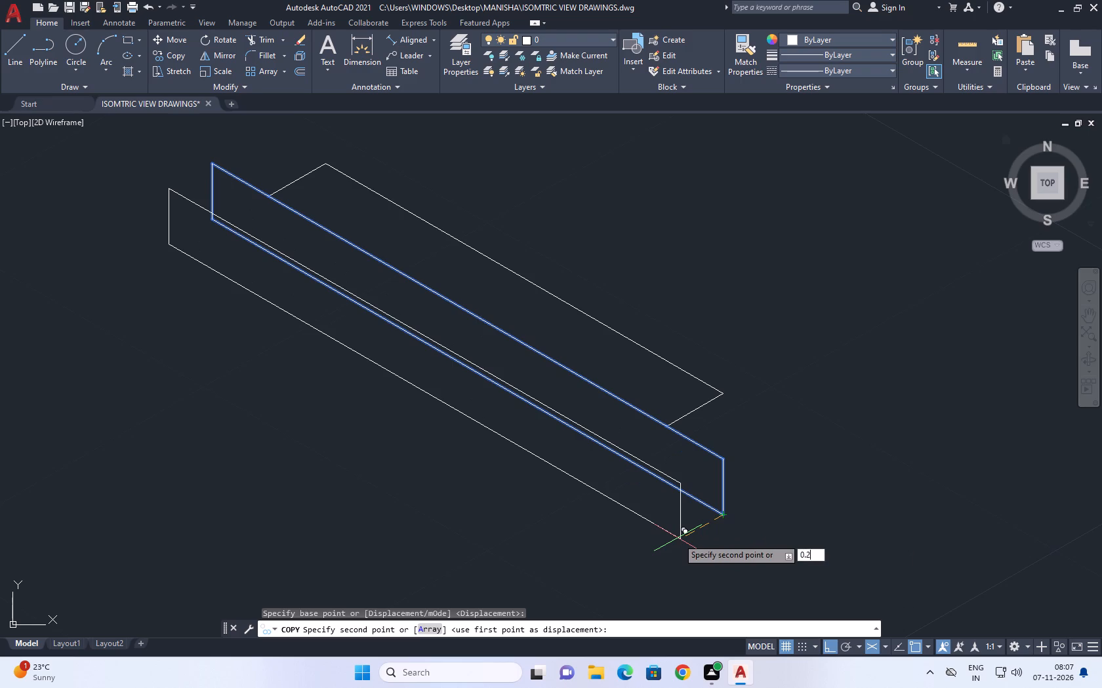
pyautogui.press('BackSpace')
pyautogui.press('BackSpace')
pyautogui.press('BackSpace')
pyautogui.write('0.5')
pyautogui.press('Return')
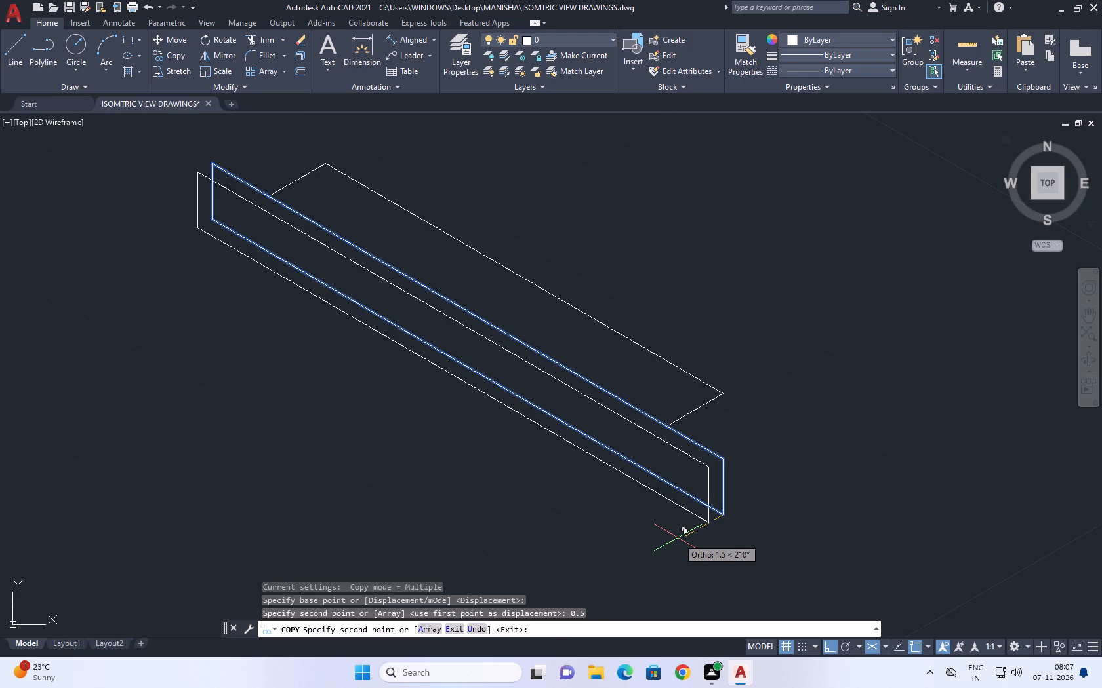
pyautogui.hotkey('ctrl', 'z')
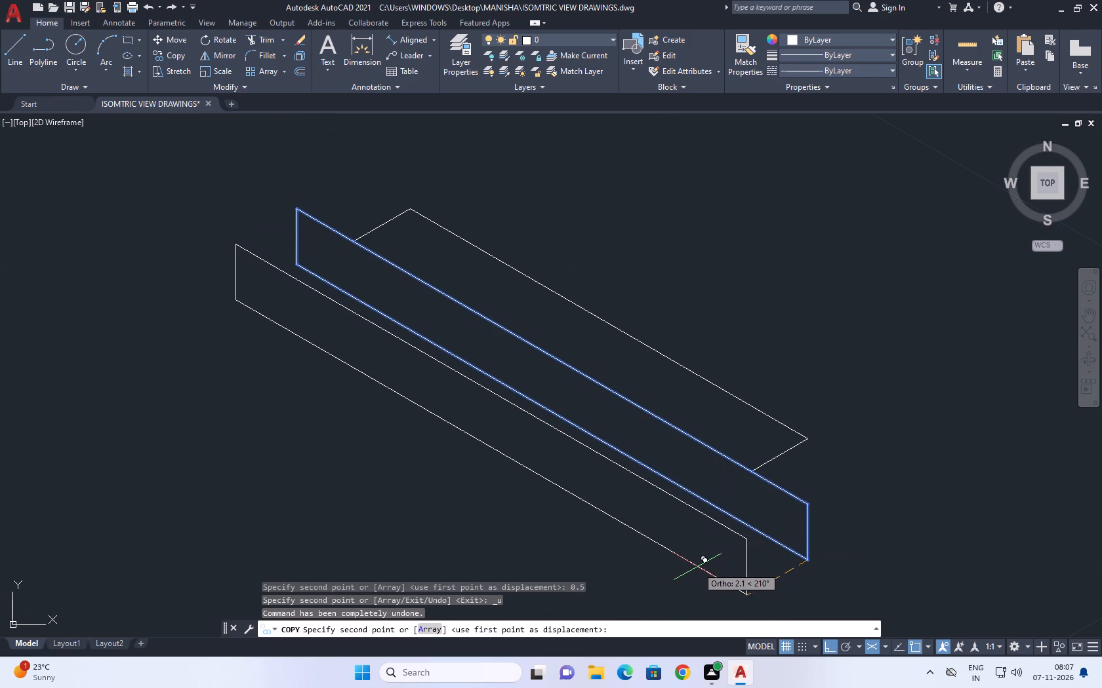
# Place the parallelogram copy at a distance of 1 along the 210° isometric axis and finish copying.
pyautogui.press('1')
pyautogui.press('Return')
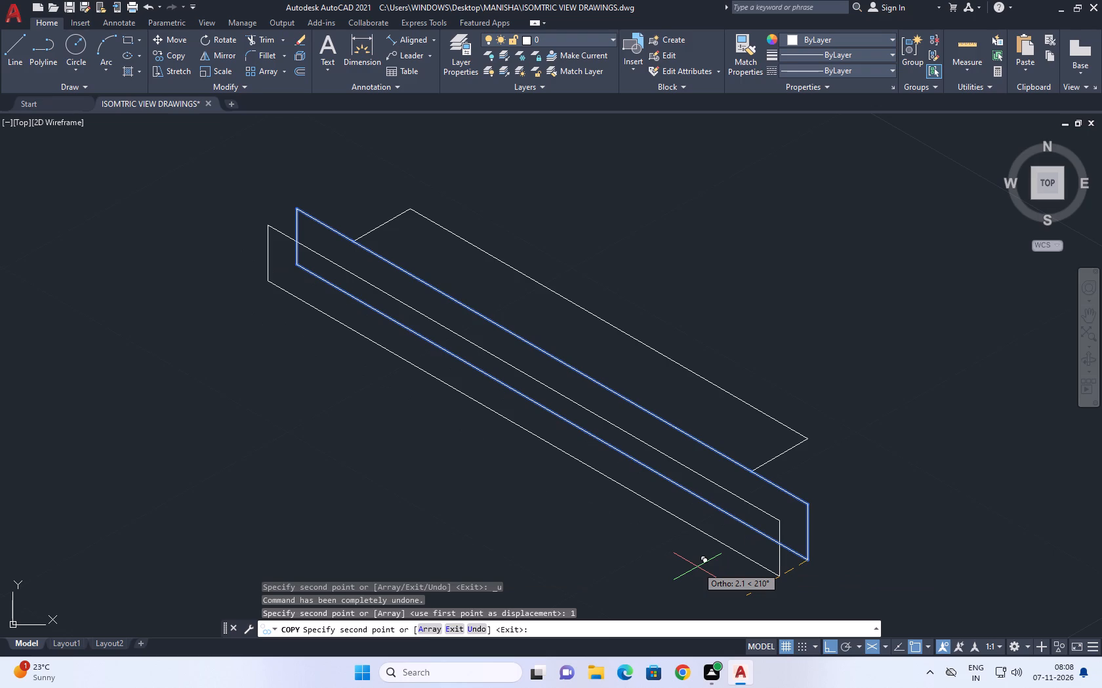
pyautogui.press('Escape')
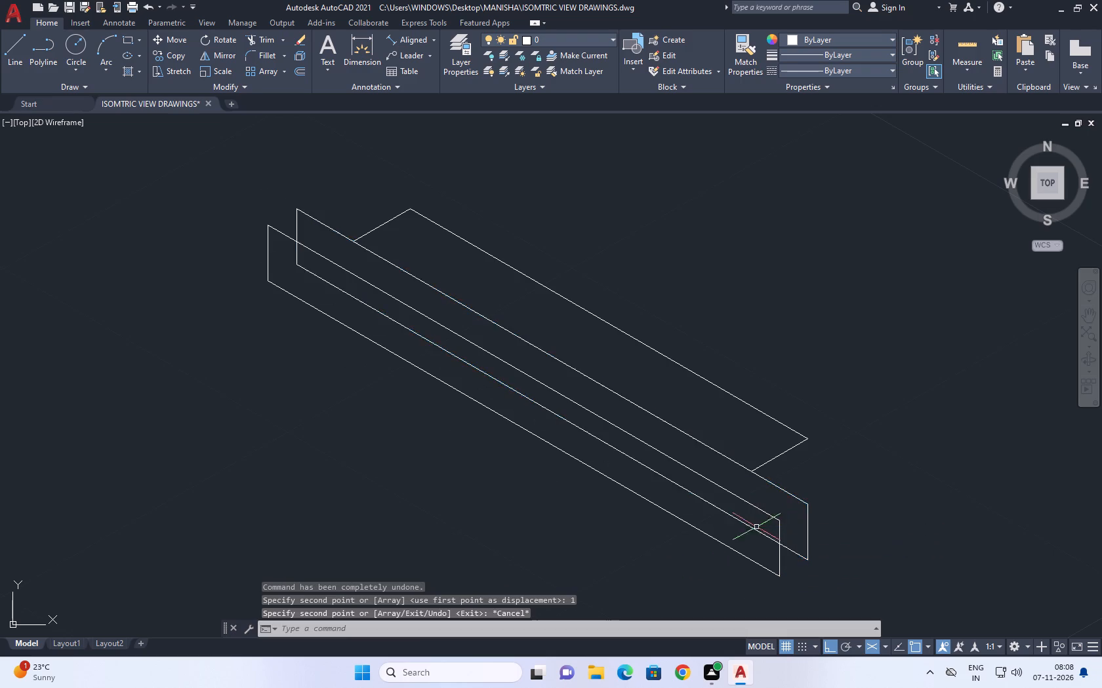
# Join the upper and lower corners of the two parallelograms at their lower-right end with two separate lines.
pyautogui.scroll(-1, 922, 565)
pyautogui.moveTo(899, 564); pyautogui.dragTo(716, 556, button='middle')
pyautogui.write('L')
pyautogui.press('space')
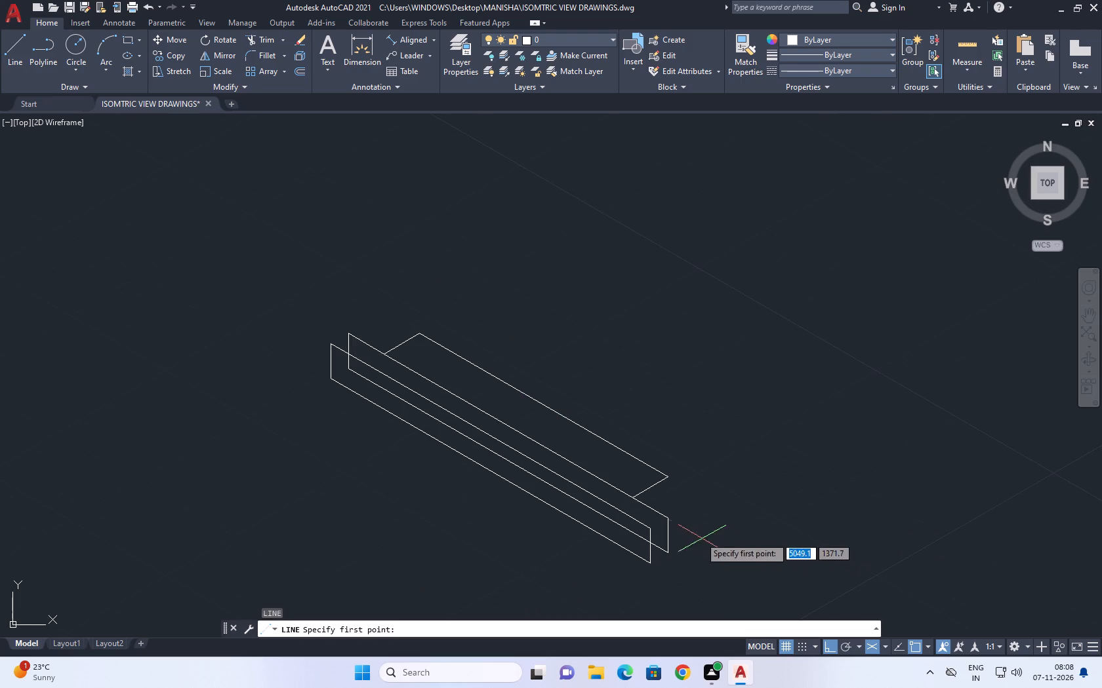
pyautogui.click(645, 529)
pyautogui.click(668, 517)
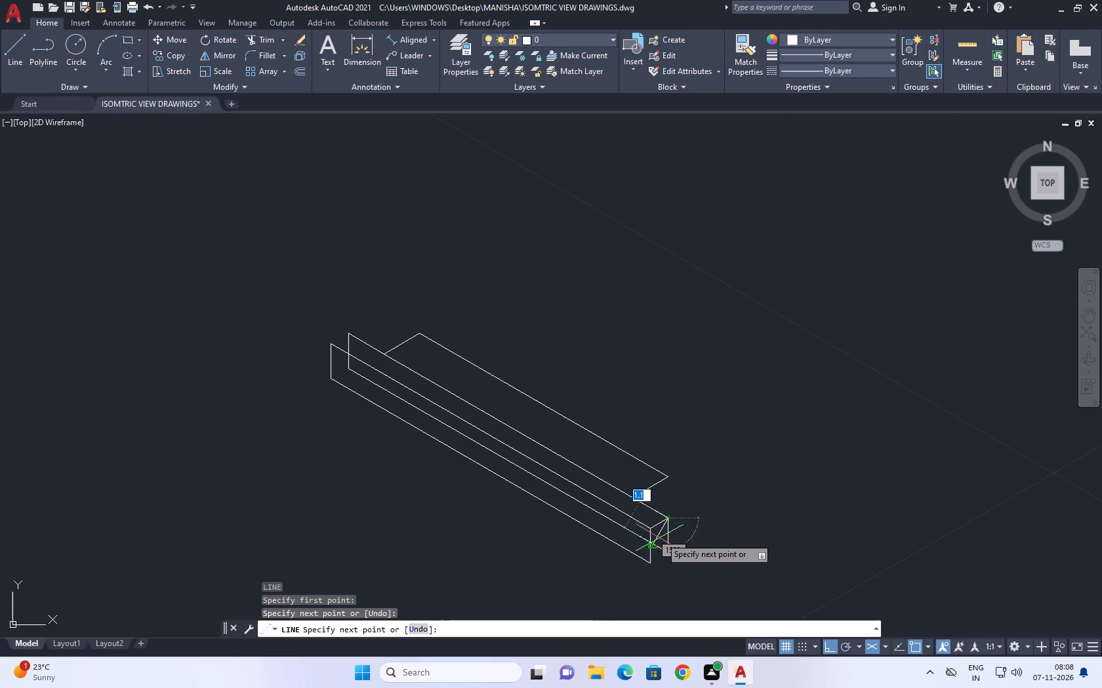
pyautogui.press('space')
pyautogui.press('space')
pyautogui.click(649, 564)
pyautogui.click(672, 552)
pyautogui.press('space')
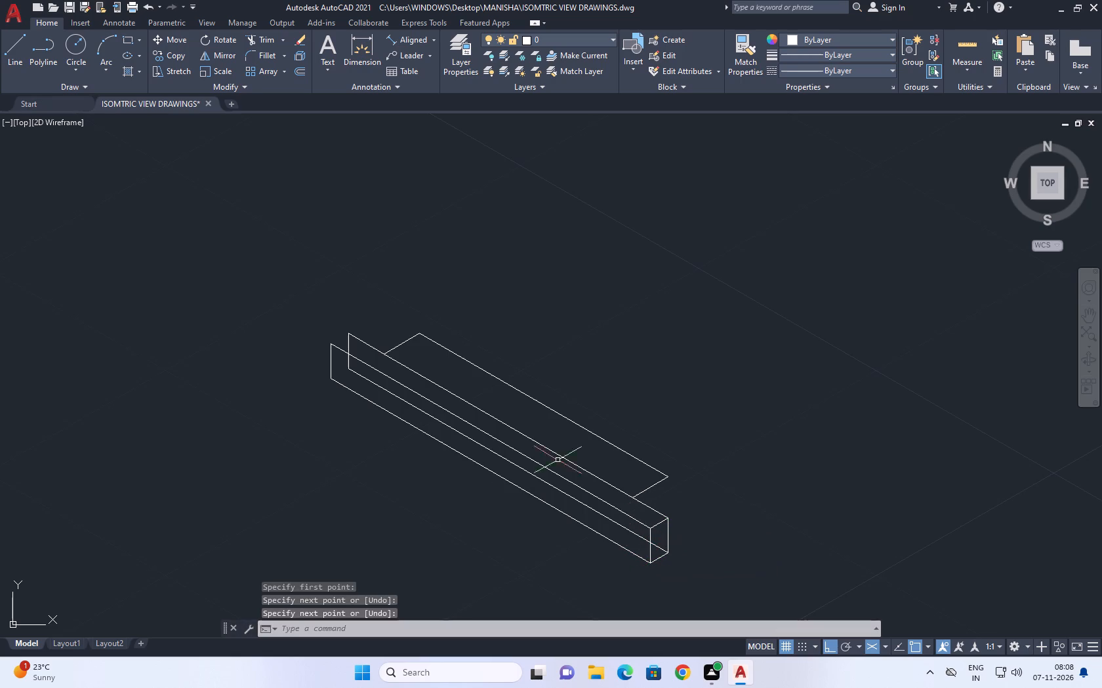
# Join the upper and lower corners of the two parallelograms at their upper-left end with two separate lines.
pyautogui.press('space')
pyautogui.scroll(2, 352, 354)
pyautogui.click(298, 333)
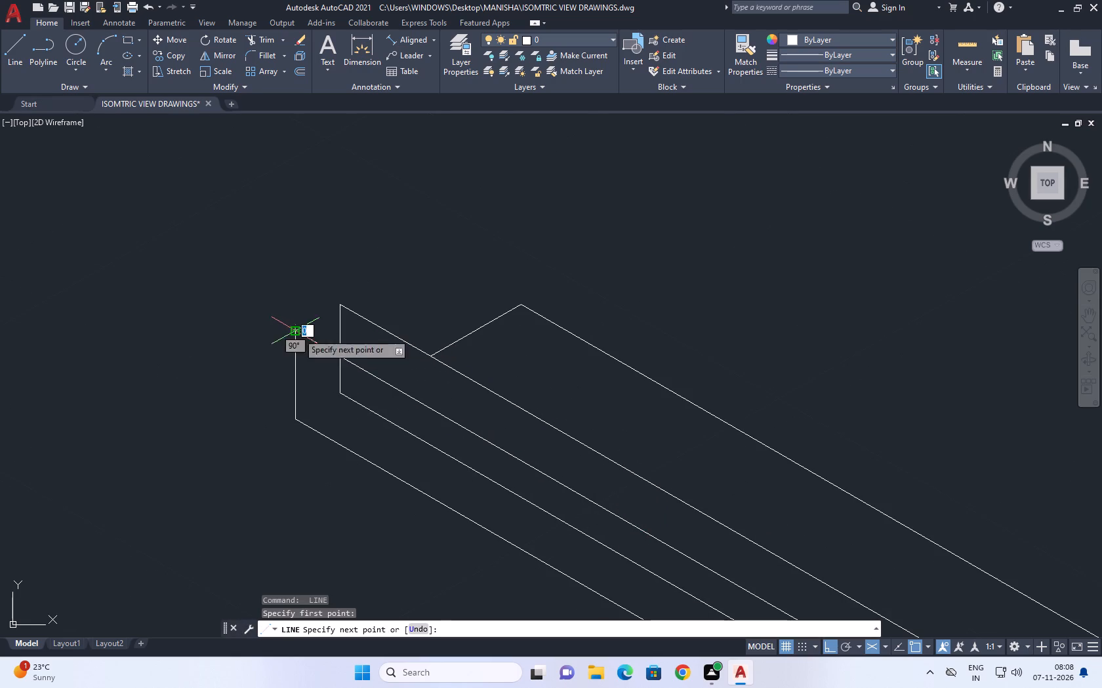
pyautogui.click(344, 303)
pyautogui.press('space')
pyautogui.press('space')
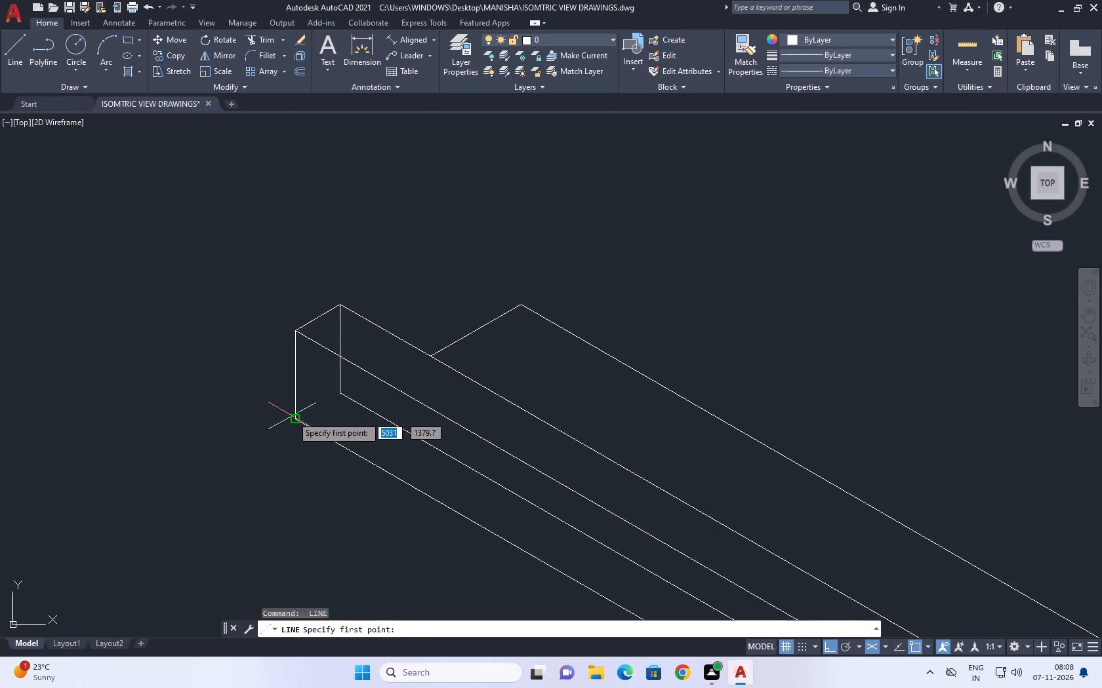
pyautogui.click(291, 418)
pyautogui.click(338, 391)
pyautogui.press('space')
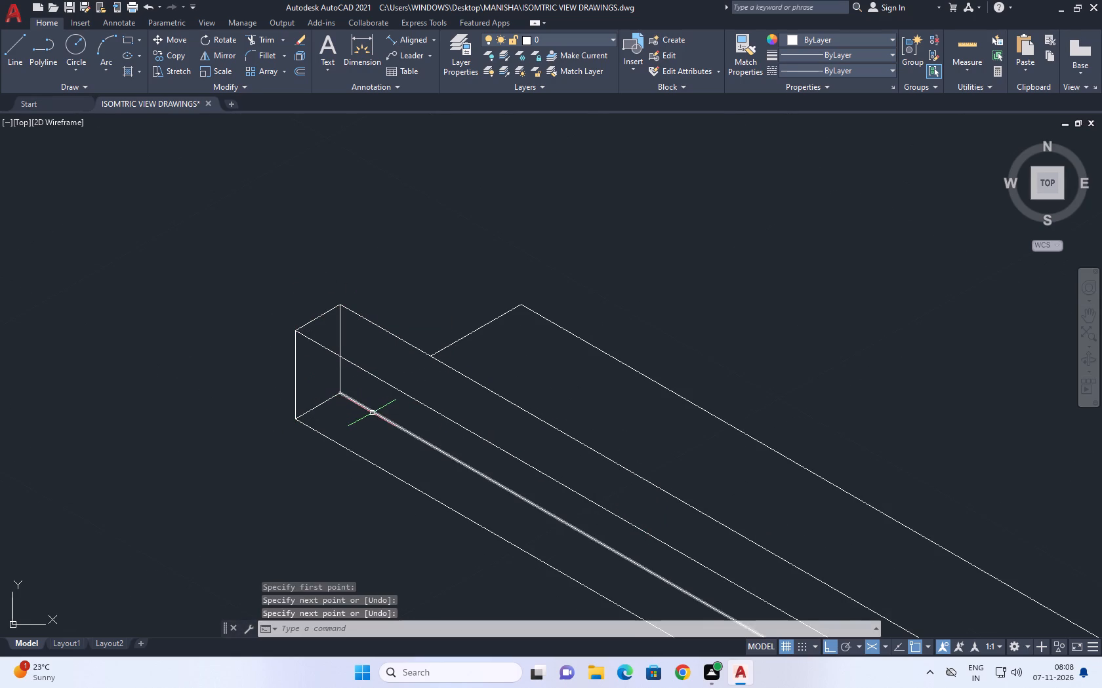
# Erase the hidden edges: the rear parallelogram's long lower edge, the far-left lower connecting line, and the rear left vertical.
pyautogui.click(372, 413)
pyautogui.press('Delete')
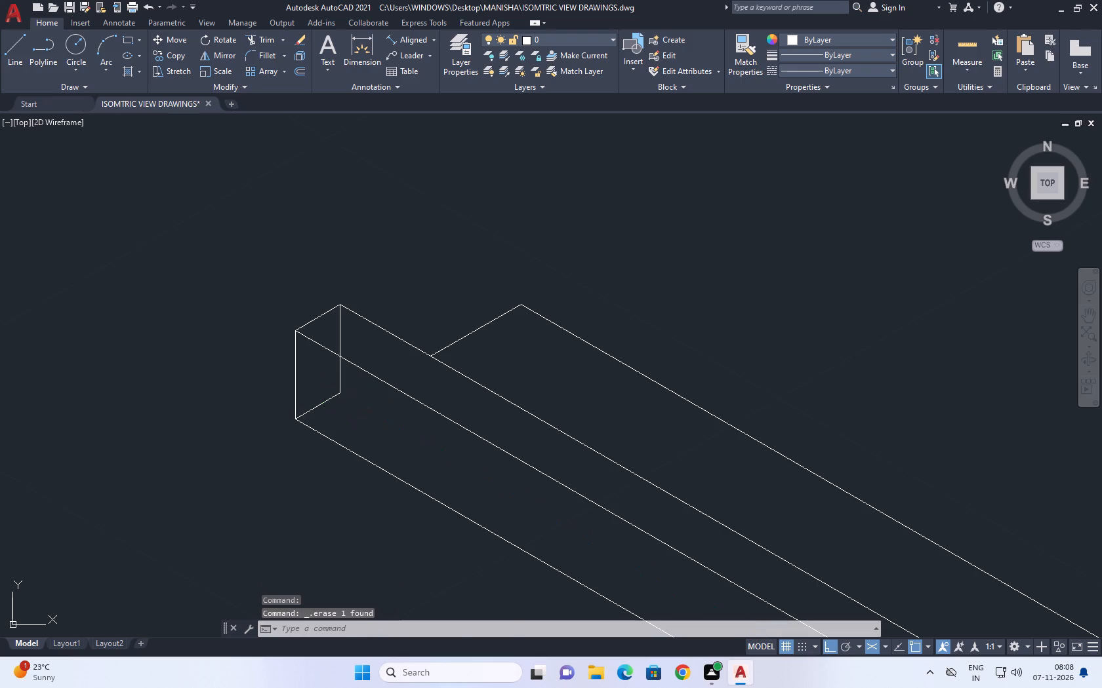
pyautogui.click(334, 393)
pyautogui.click(321, 414)
pyautogui.press('Delete')
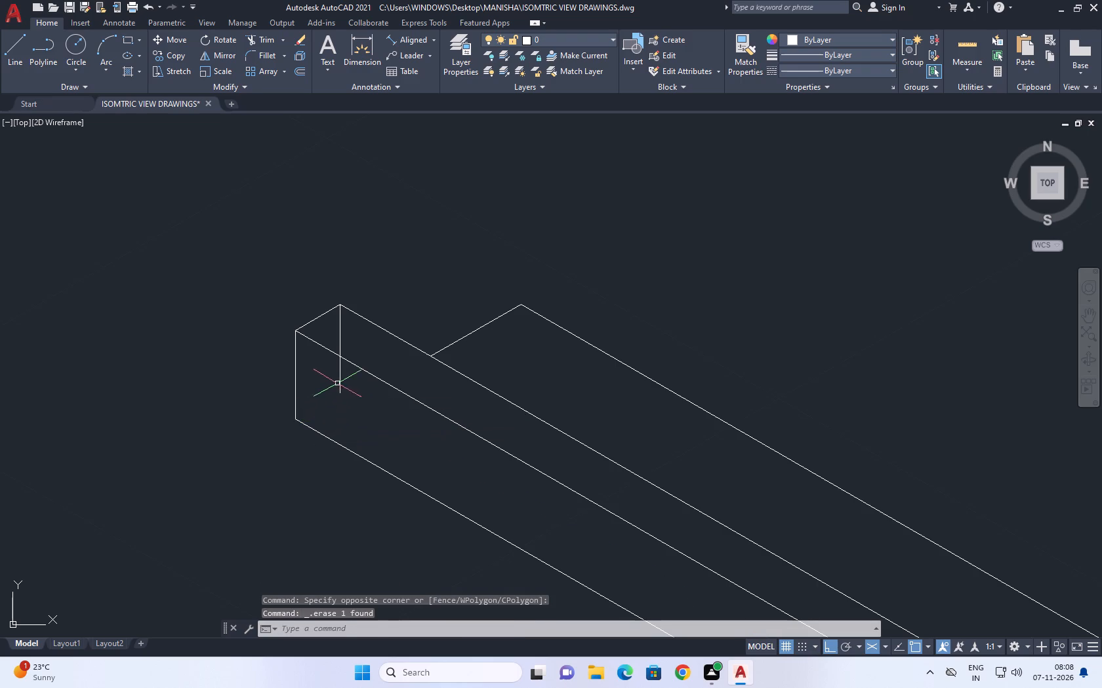
pyautogui.click(337, 383)
pyautogui.click(349, 405)
pyautogui.click(346, 383)
pyautogui.click(340, 391)
pyautogui.press('Delete')
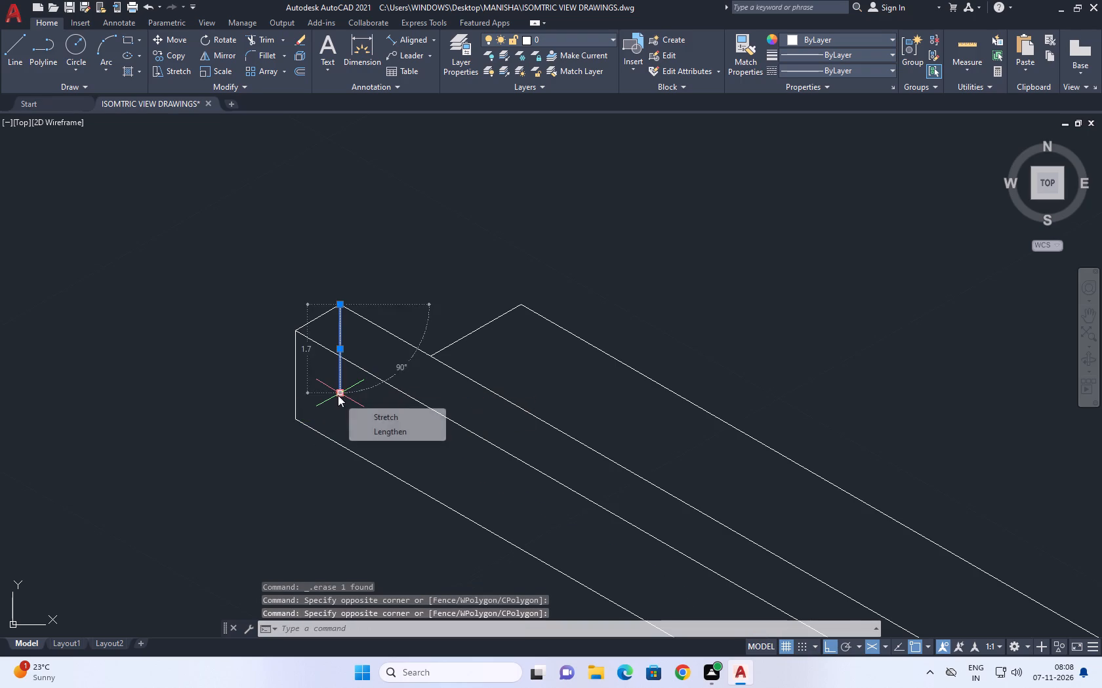
# Erase the selected hidden rear vertical edge at the bar's upper-left end.
pyautogui.scroll(-3, 335, 395)
pyautogui.press('Delete')
pyautogui.scroll(1, 514, 519)
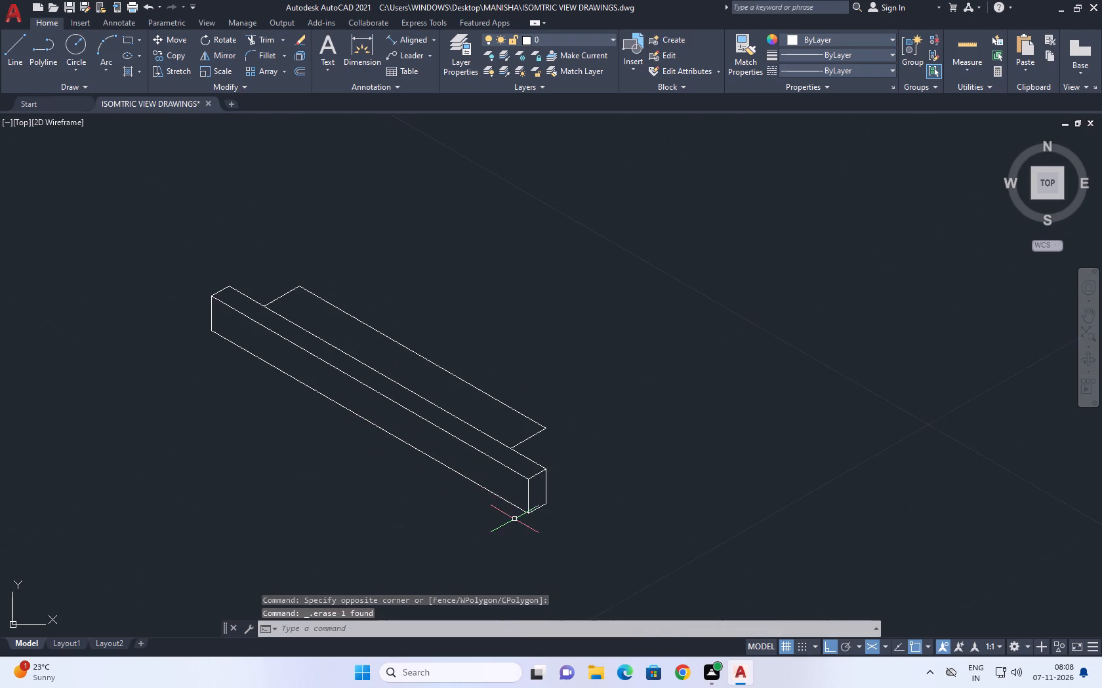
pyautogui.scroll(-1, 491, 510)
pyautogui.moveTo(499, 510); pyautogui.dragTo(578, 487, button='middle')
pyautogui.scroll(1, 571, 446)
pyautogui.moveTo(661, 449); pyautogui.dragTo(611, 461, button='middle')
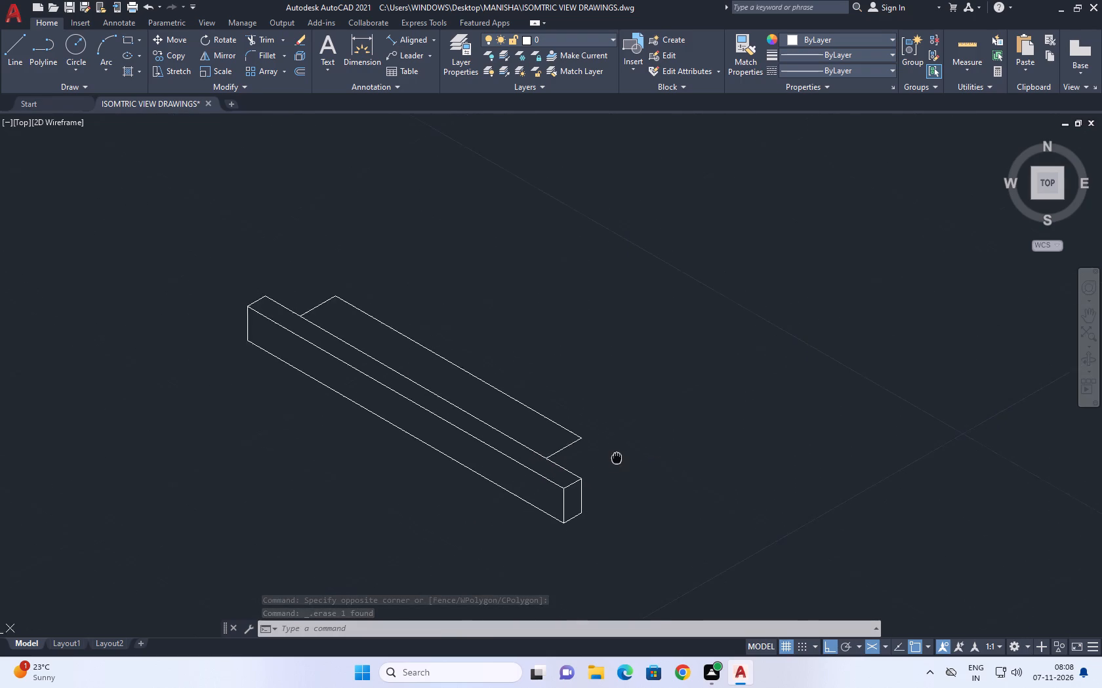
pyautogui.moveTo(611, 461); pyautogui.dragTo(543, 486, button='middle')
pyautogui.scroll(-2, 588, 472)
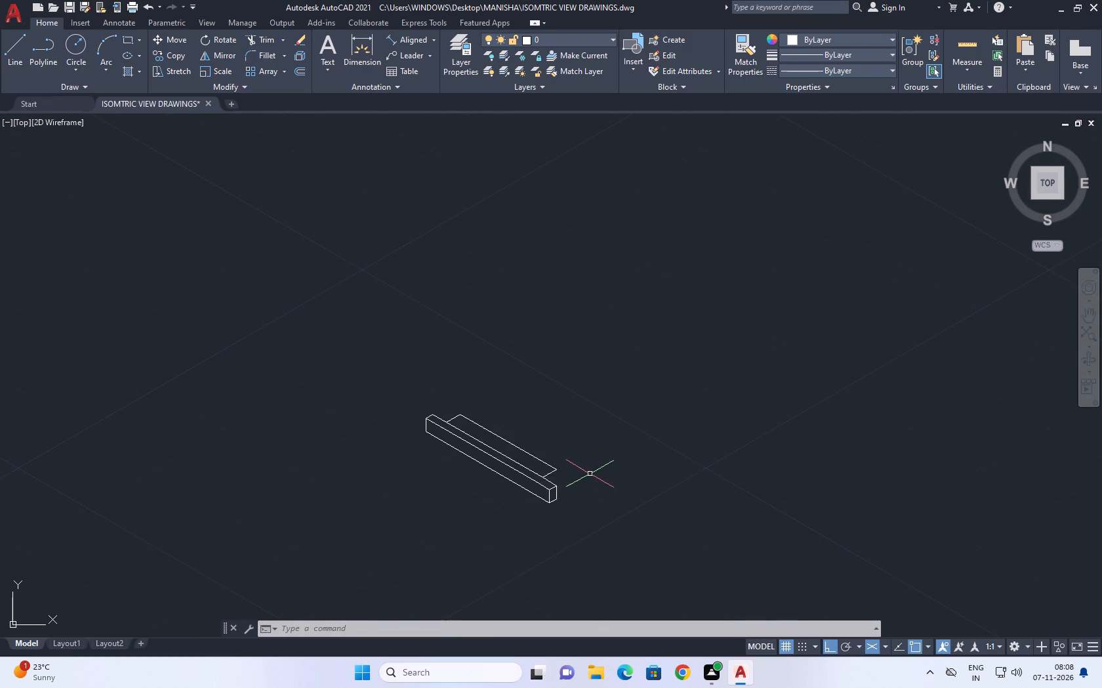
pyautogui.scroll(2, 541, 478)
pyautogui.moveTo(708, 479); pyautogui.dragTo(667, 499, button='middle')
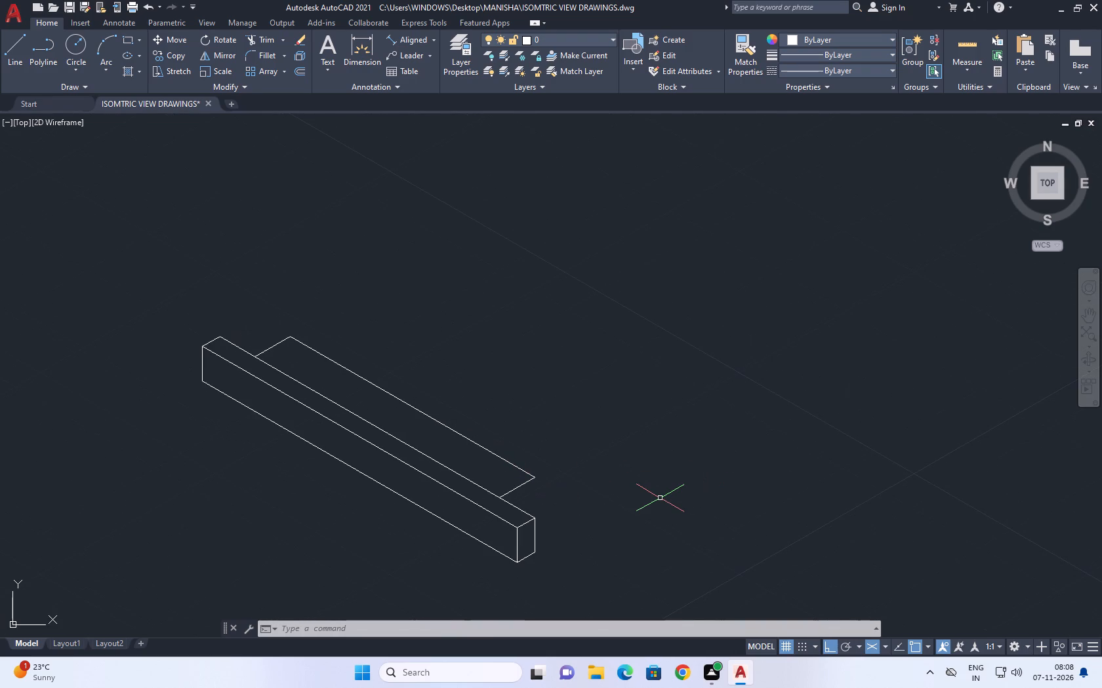
# Draw a line from the bar's rear upper-left corner up along the 30° isometric axis, well past the top outline.
pyautogui.write('L')
pyautogui.press('space')
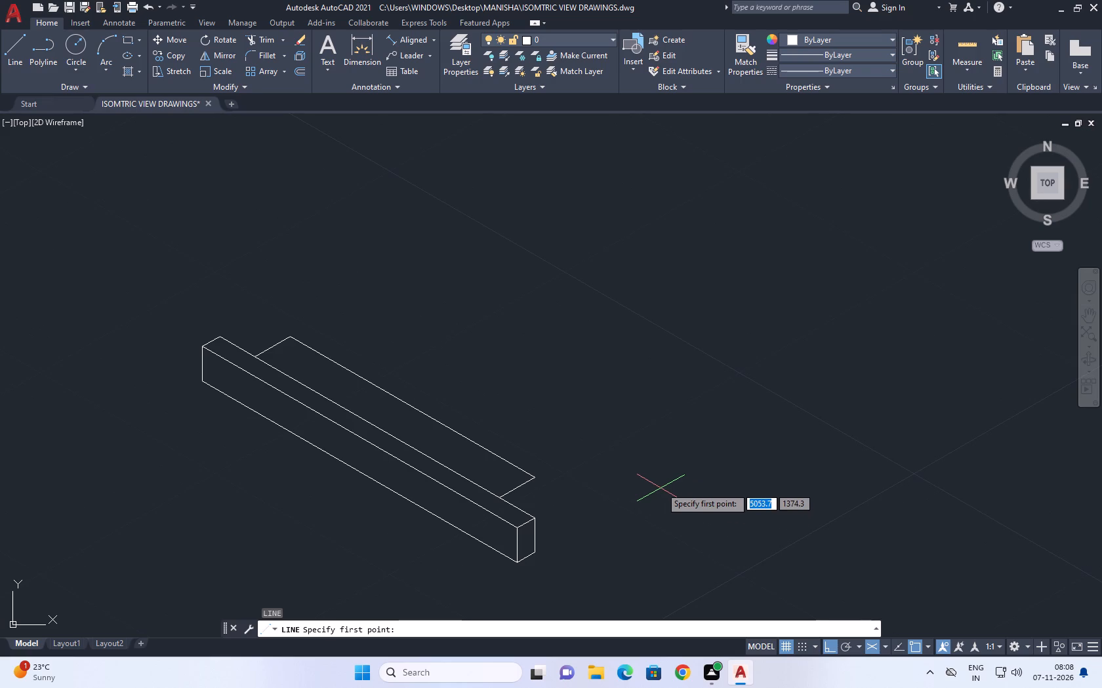
pyautogui.click(220, 331)
pyautogui.click(459, 246)
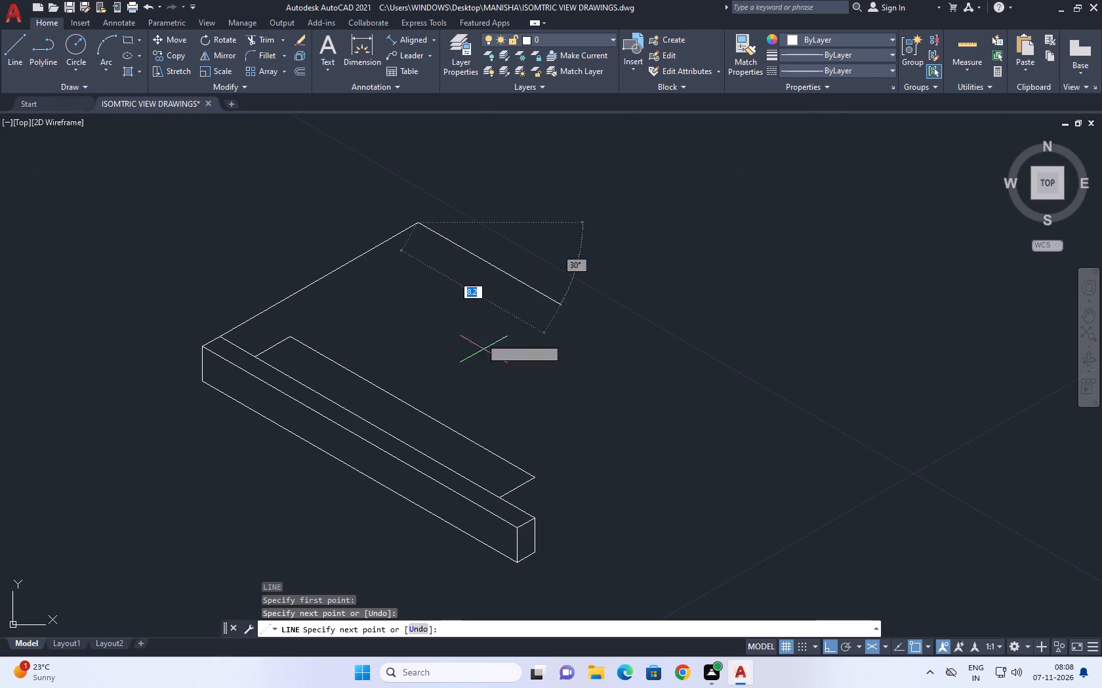
pyautogui.press('space')
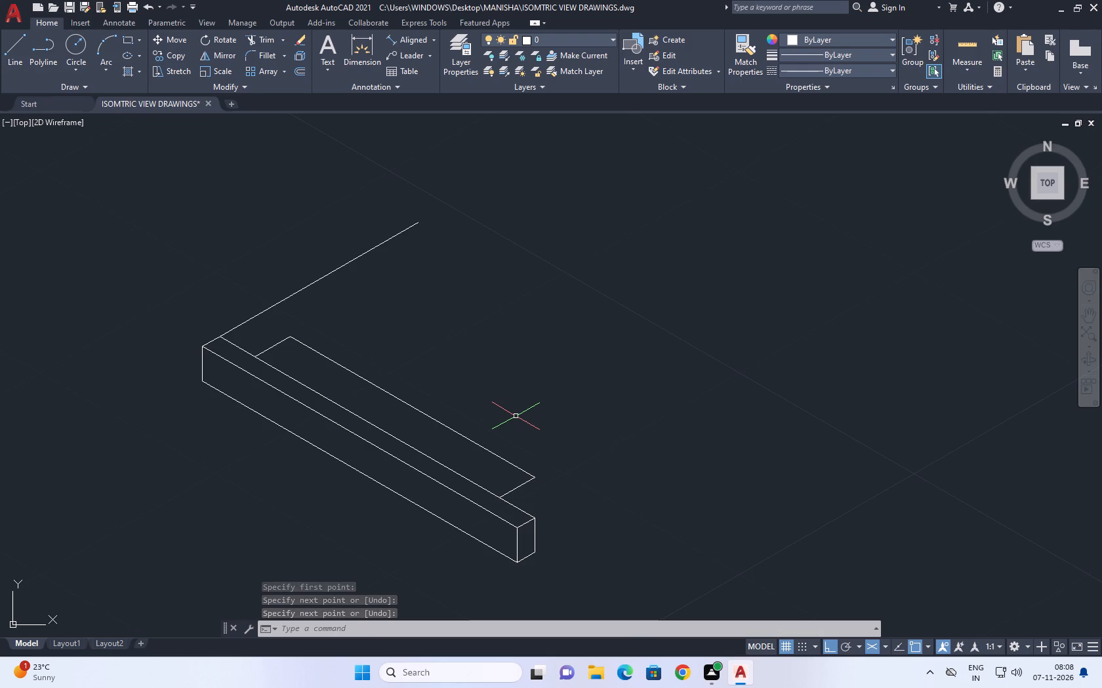
# Draw a line about 7.1 long along the 30° axis from the top outline's outer lower-right corner.
pyautogui.press('space')
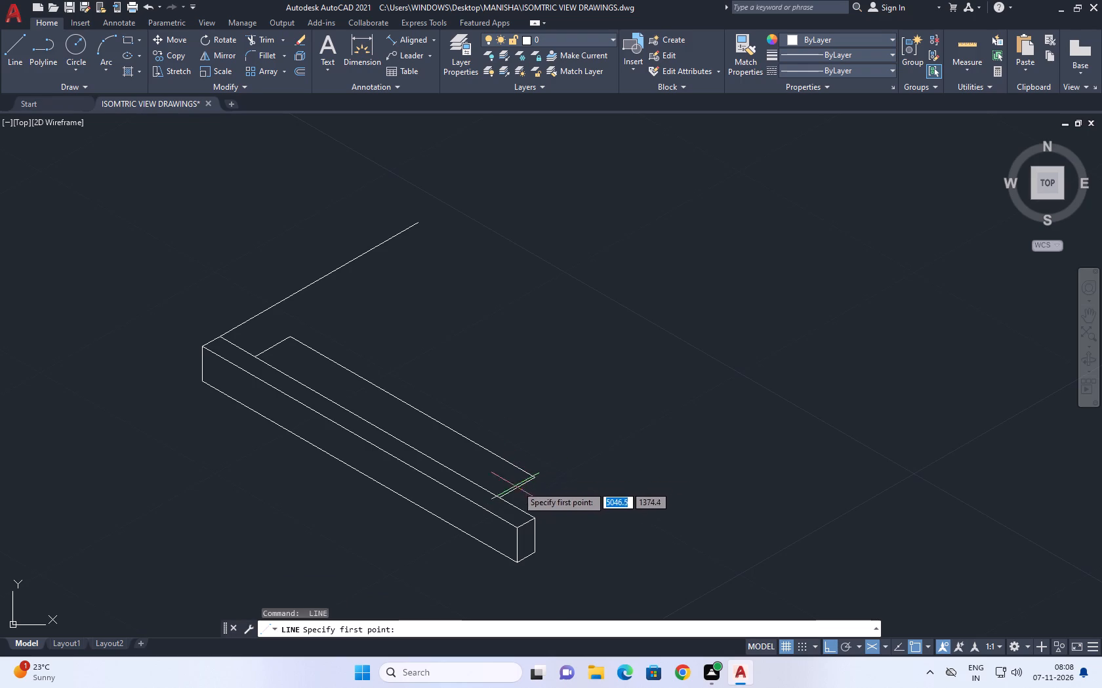
pyautogui.click(541, 478)
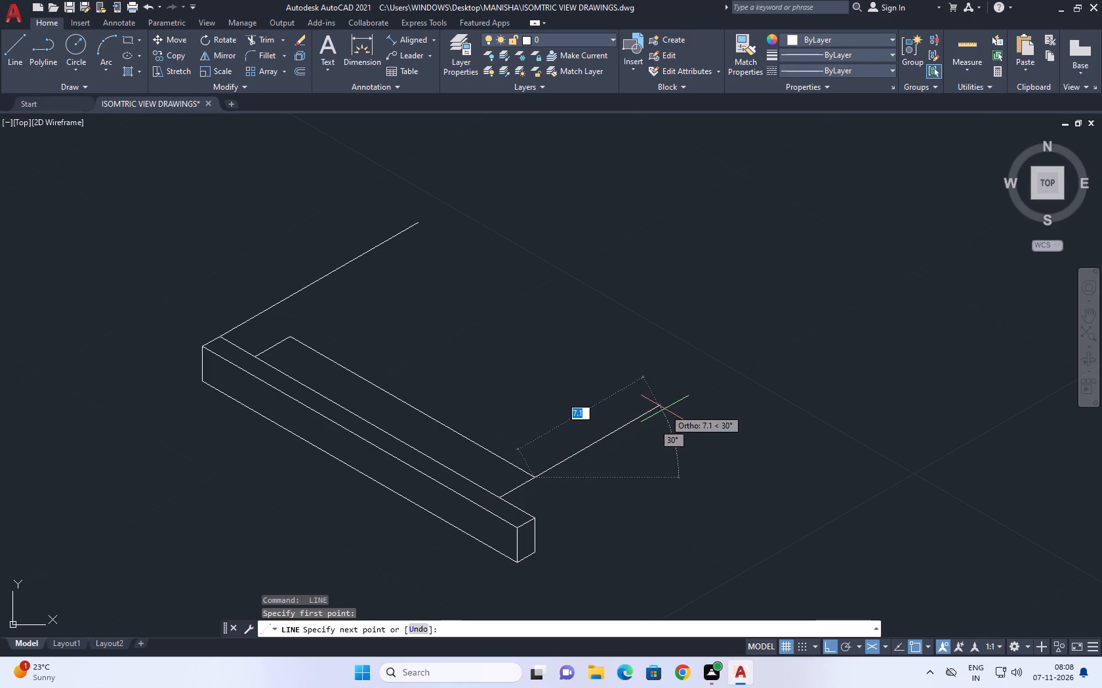
pyautogui.click(664, 409)
pyautogui.press('space')
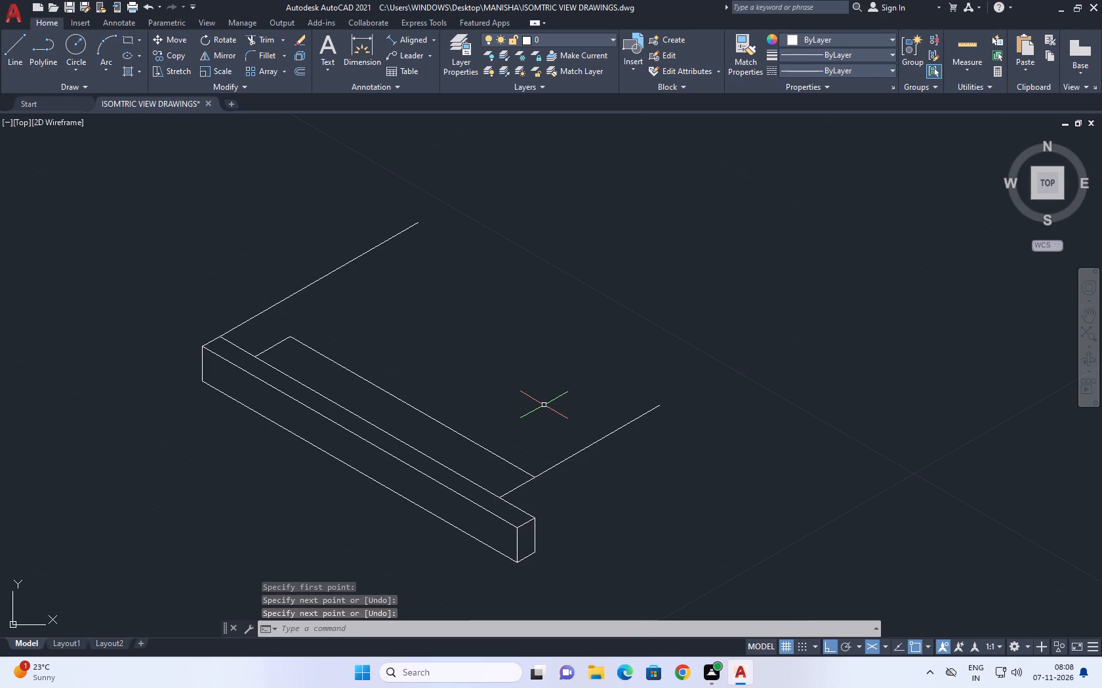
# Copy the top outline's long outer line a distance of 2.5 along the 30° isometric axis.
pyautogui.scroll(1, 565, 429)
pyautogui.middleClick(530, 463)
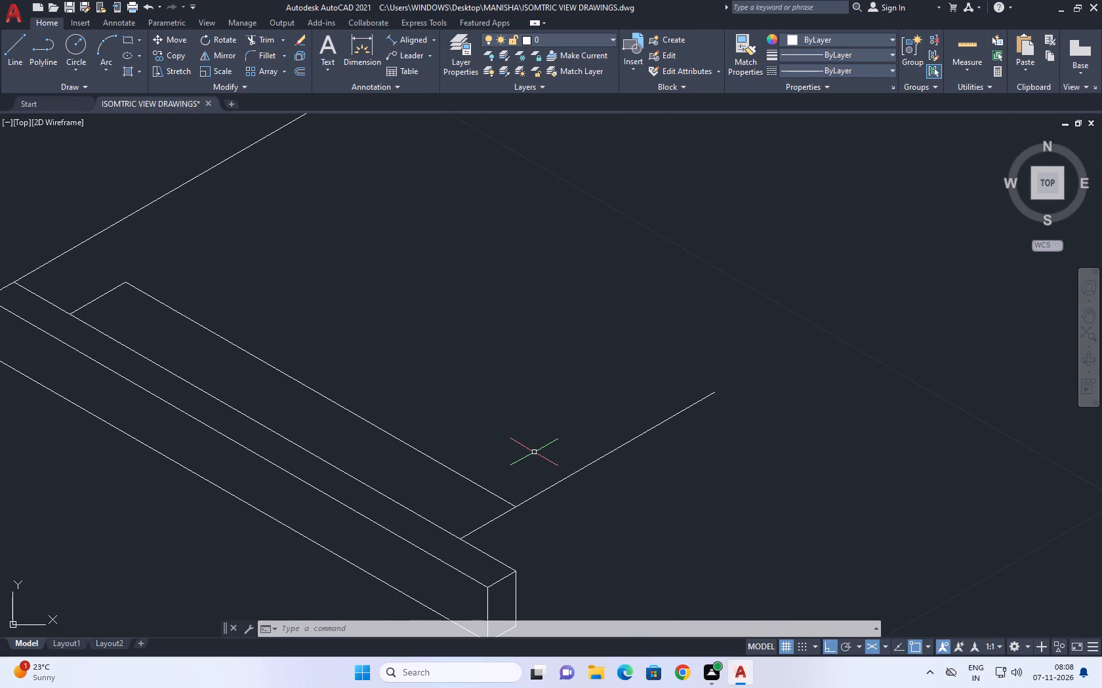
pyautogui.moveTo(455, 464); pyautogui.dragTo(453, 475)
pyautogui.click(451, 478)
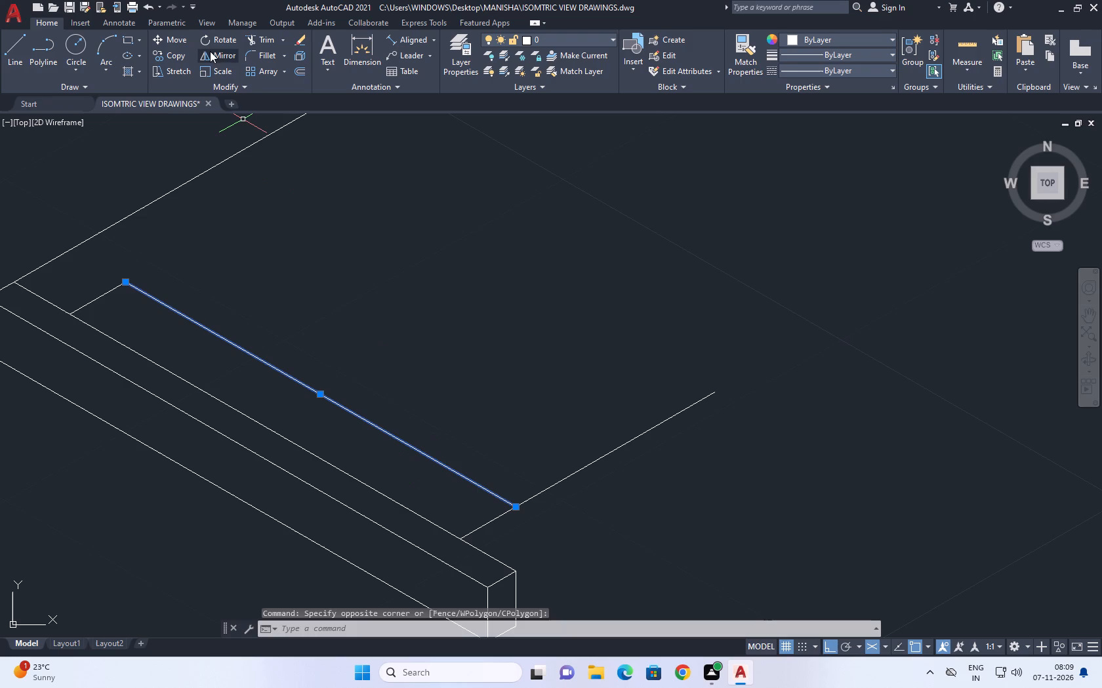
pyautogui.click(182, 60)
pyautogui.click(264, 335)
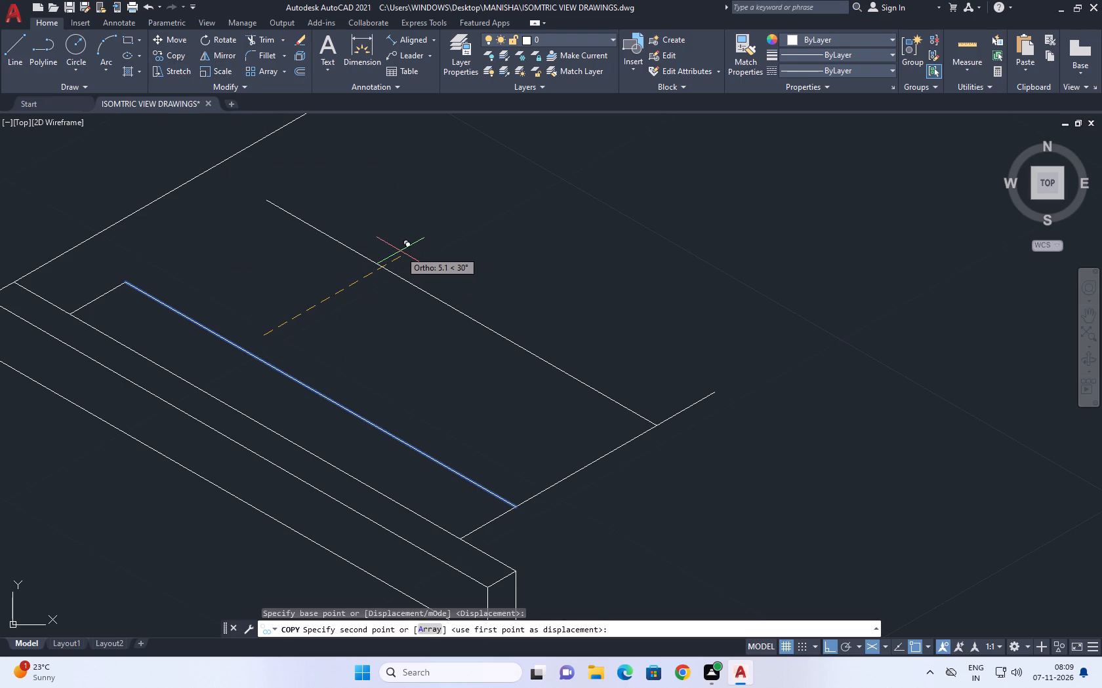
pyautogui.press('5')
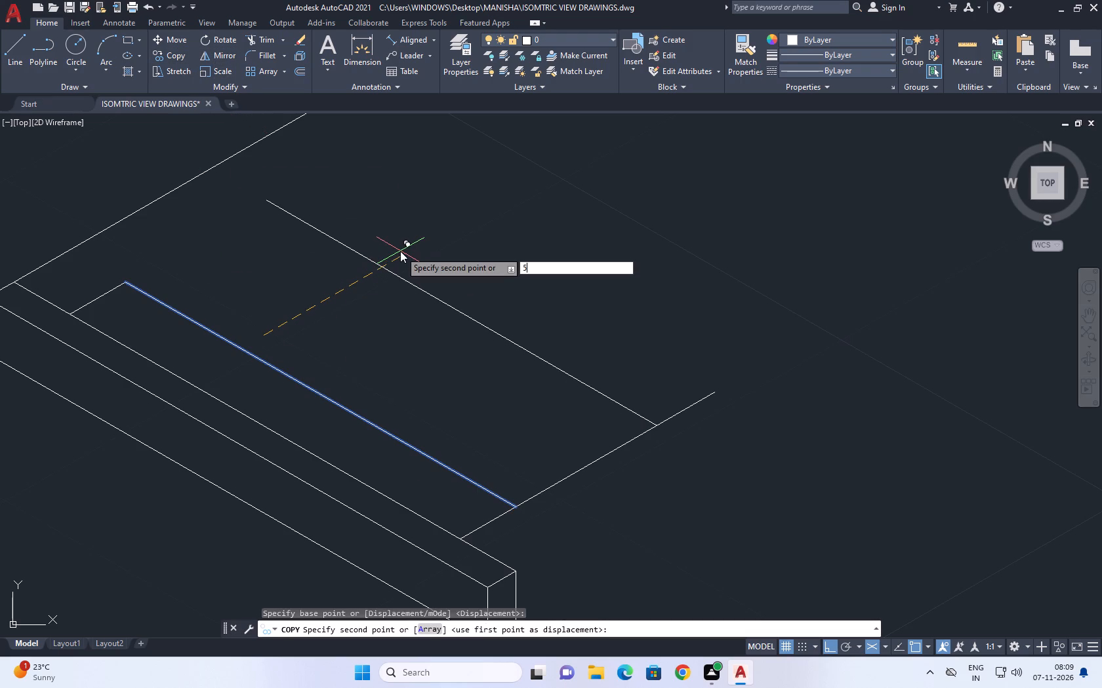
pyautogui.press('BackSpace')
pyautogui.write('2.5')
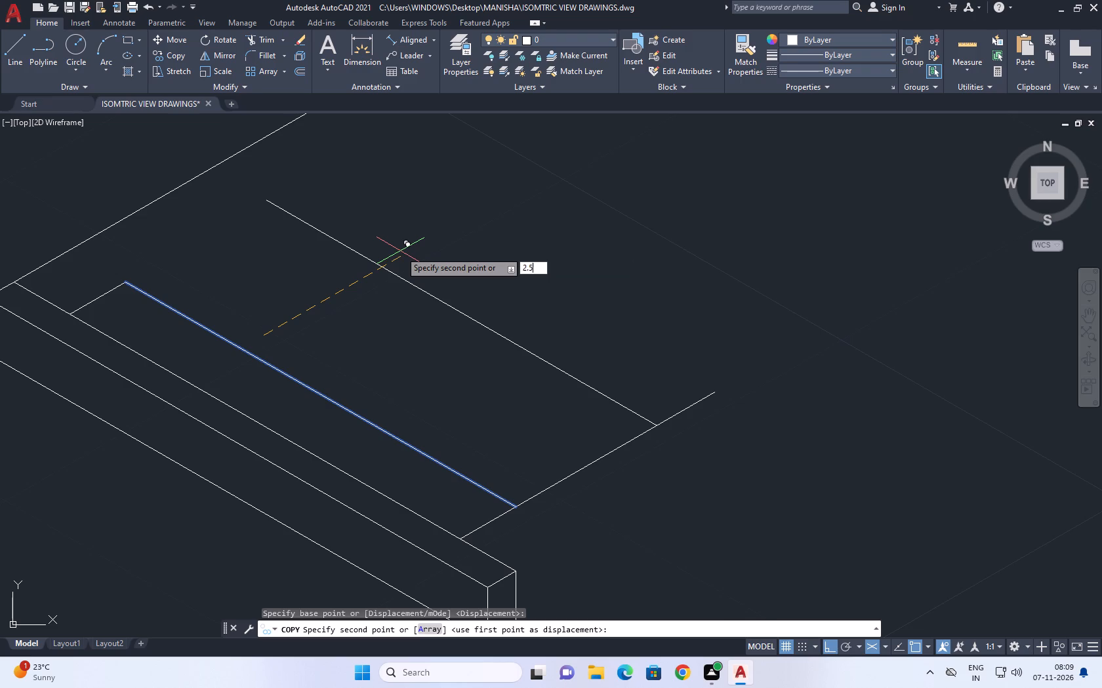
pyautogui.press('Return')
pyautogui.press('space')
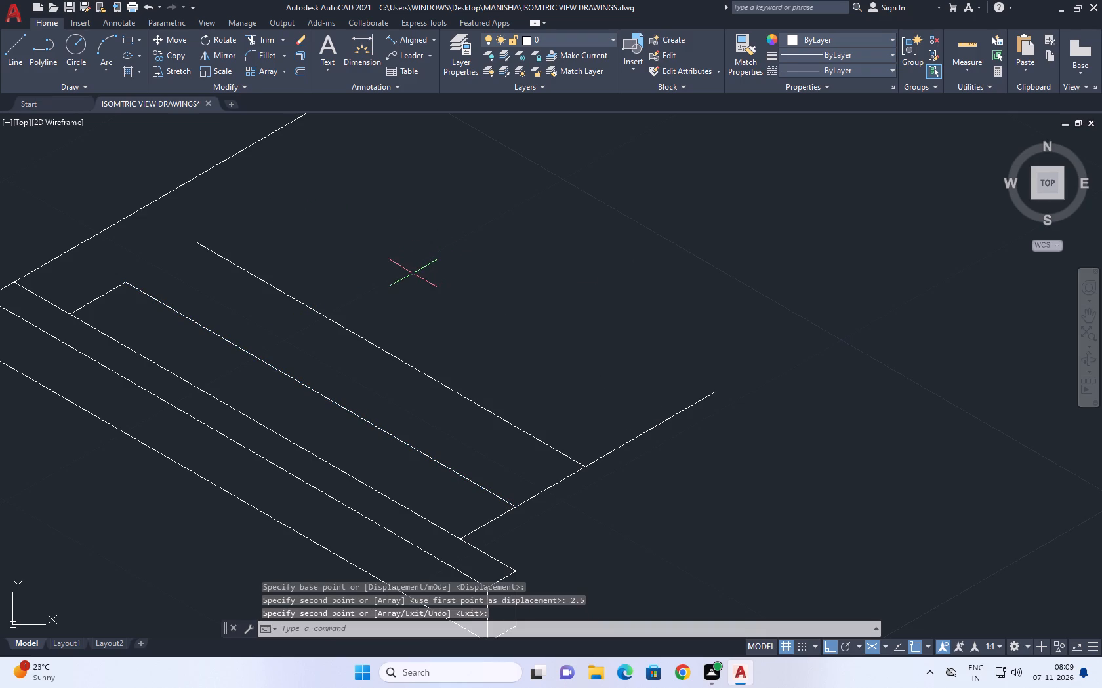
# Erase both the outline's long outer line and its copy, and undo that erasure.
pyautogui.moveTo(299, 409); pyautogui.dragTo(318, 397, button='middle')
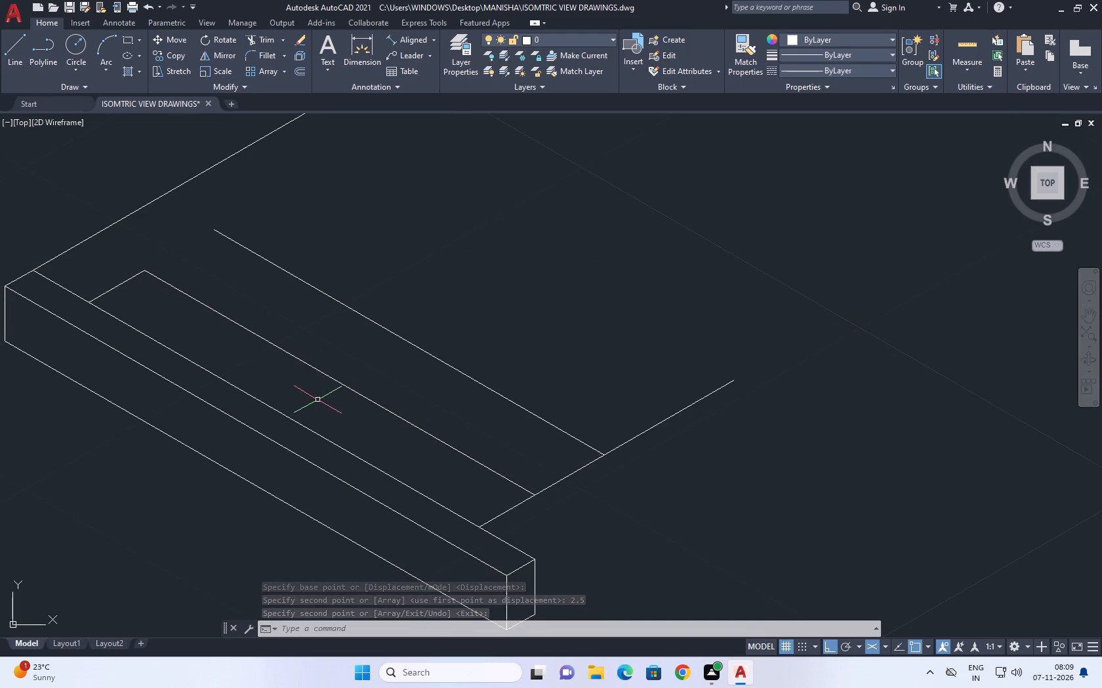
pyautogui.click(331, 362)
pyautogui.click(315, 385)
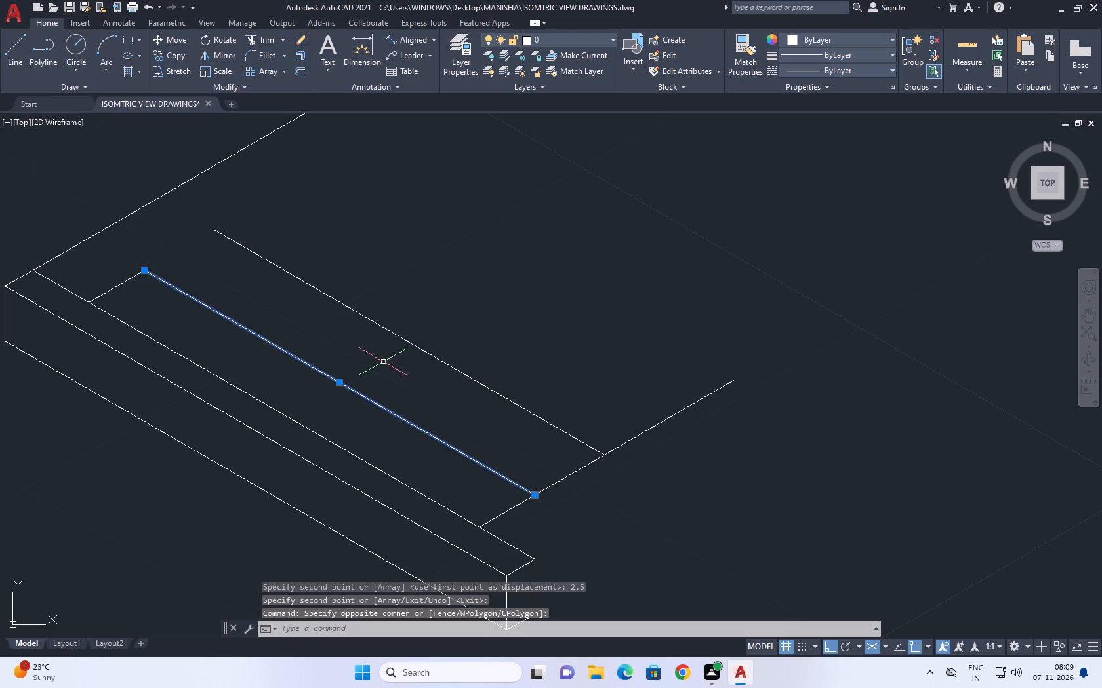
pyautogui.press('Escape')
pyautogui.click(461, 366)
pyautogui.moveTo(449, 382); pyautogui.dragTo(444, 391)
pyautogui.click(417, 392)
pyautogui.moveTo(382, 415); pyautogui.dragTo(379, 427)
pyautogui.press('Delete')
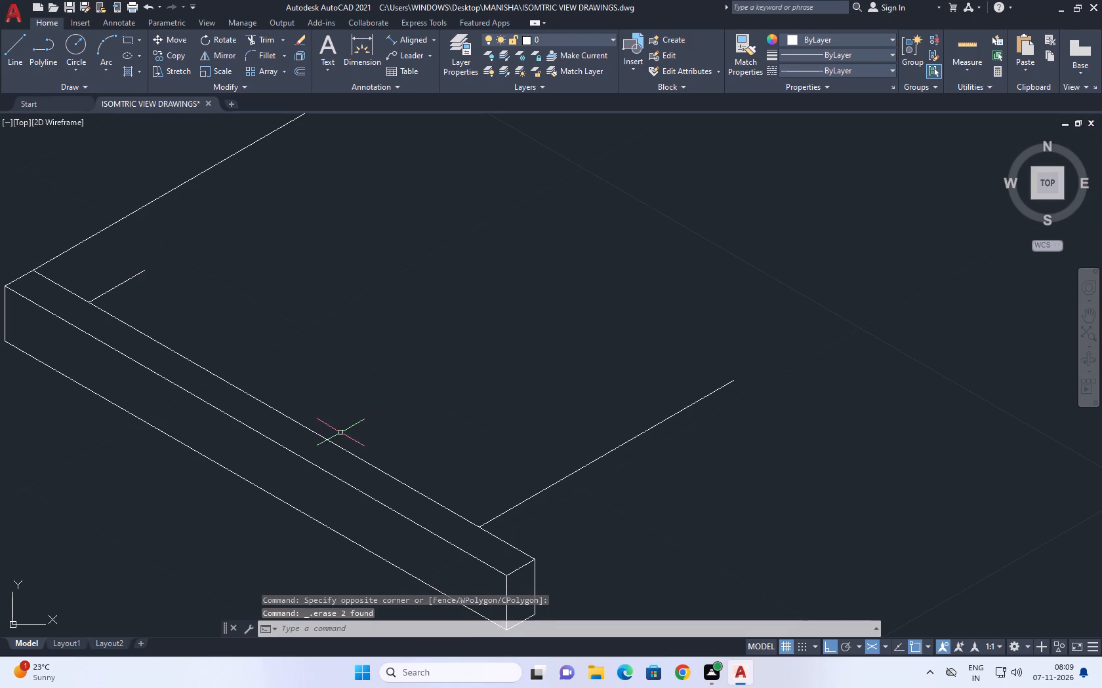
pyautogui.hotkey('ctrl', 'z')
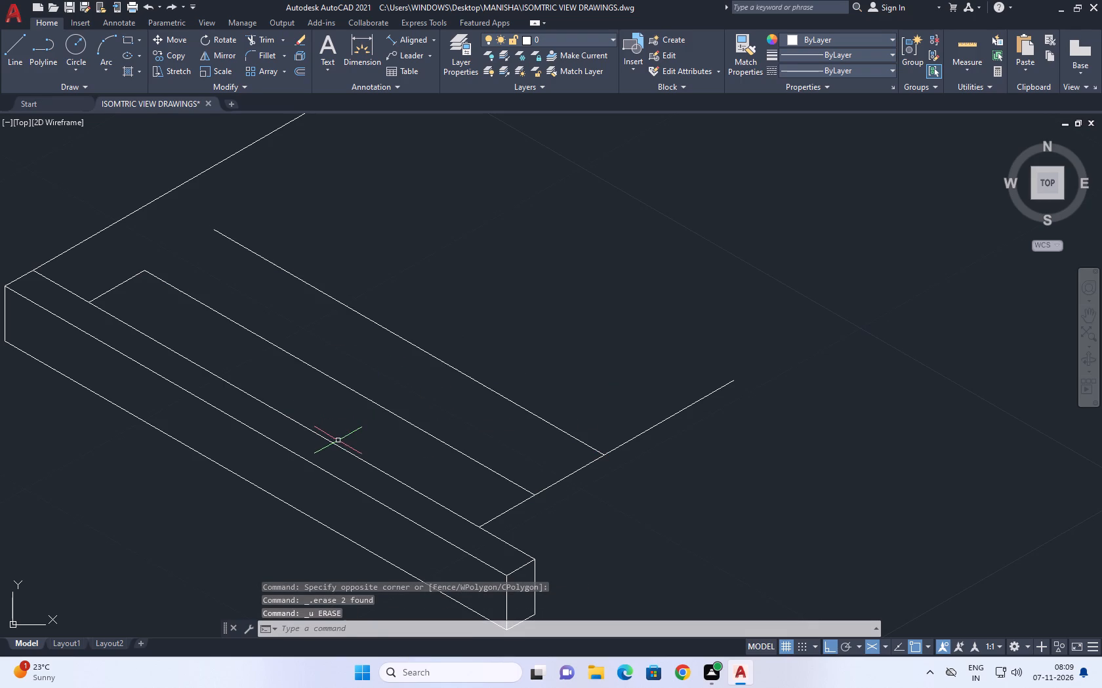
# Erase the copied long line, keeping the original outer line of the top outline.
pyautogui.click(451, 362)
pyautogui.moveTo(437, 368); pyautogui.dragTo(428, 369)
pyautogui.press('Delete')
# Move the top outline's long outer line a distance of 1 outward along the 30° isometric axis.
pyautogui.moveTo(390, 381); pyautogui.dragTo(384, 398)
pyautogui.moveTo(369, 421); pyautogui.dragTo(367, 429)
pyautogui.write('M')
pyautogui.press('space')
pyautogui.click(366, 419)
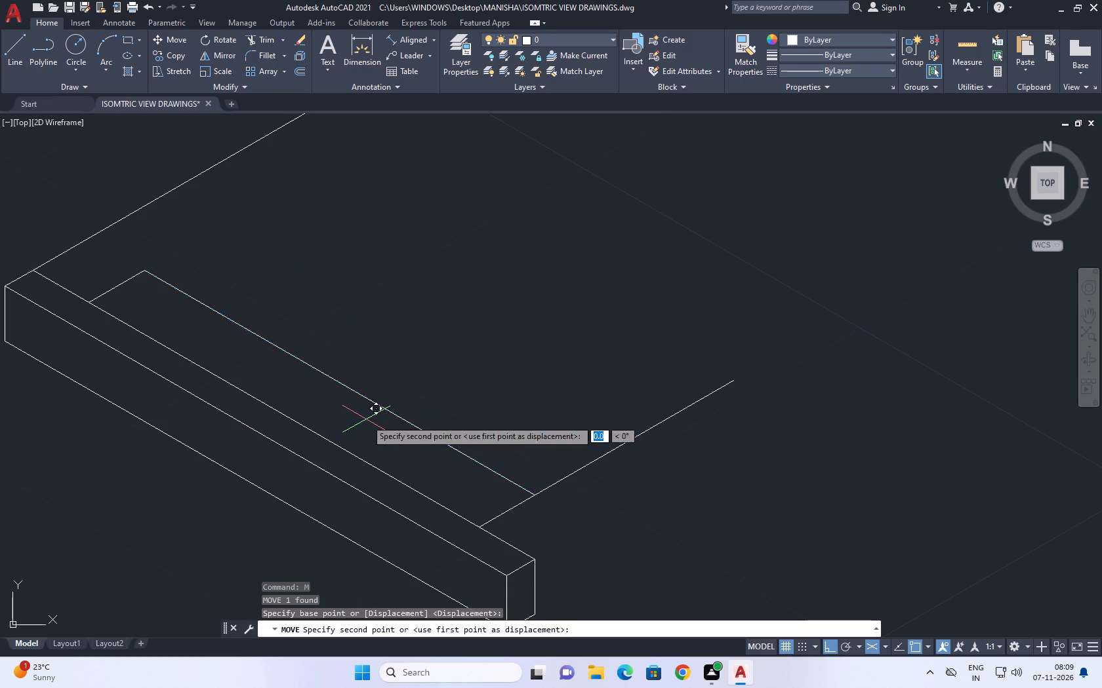
pyautogui.press('1')
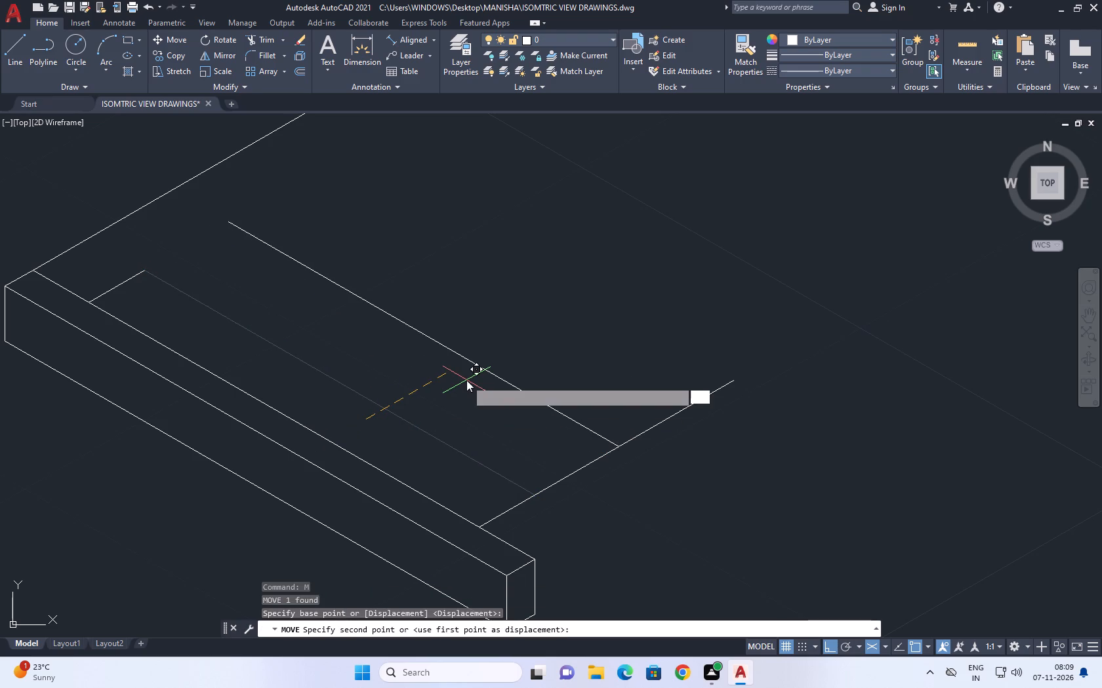
pyautogui.press('Return')
# Fillet the outline's short upper-left line and the moved long line with radius 0 to close their corner.
pyautogui.moveTo(391, 394); pyautogui.dragTo(426, 375, button='middle')
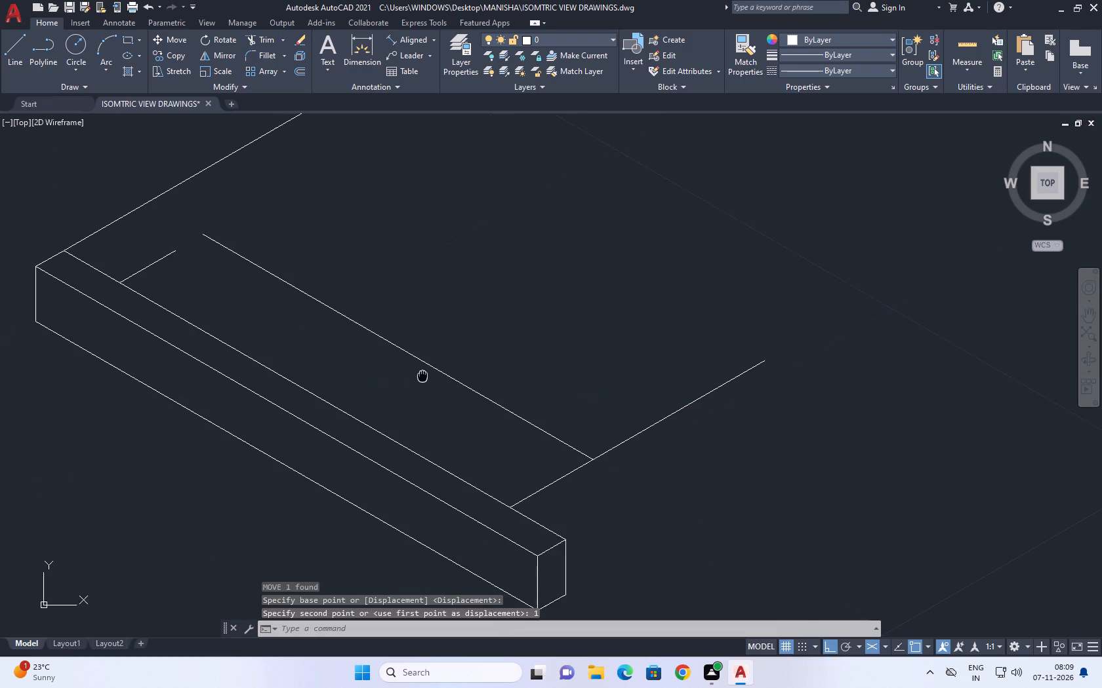
pyautogui.moveTo(426, 375); pyautogui.dragTo(449, 376, button='middle')
pyautogui.press('f')
pyautogui.press('space')
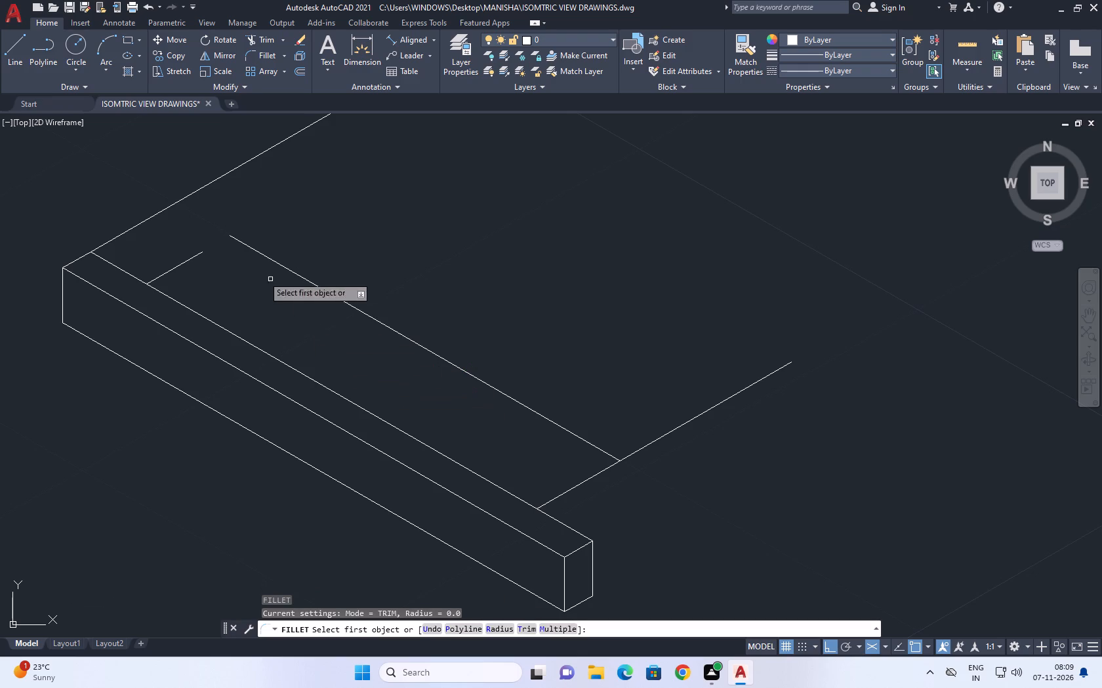
pyautogui.click(201, 253)
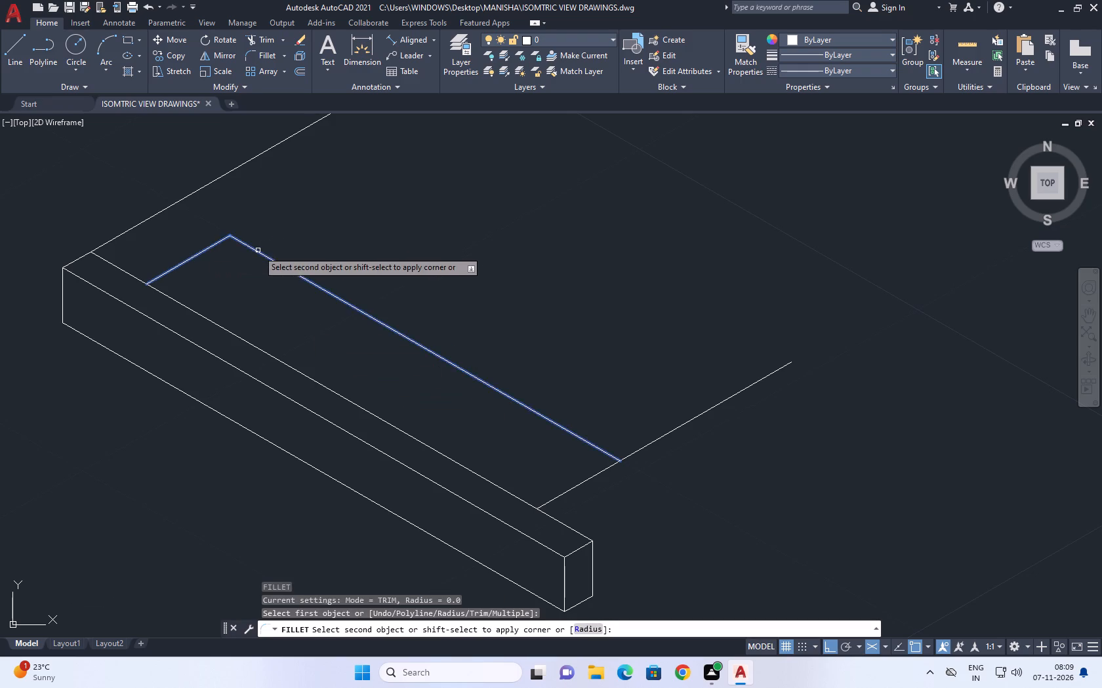
pyautogui.click(258, 250)
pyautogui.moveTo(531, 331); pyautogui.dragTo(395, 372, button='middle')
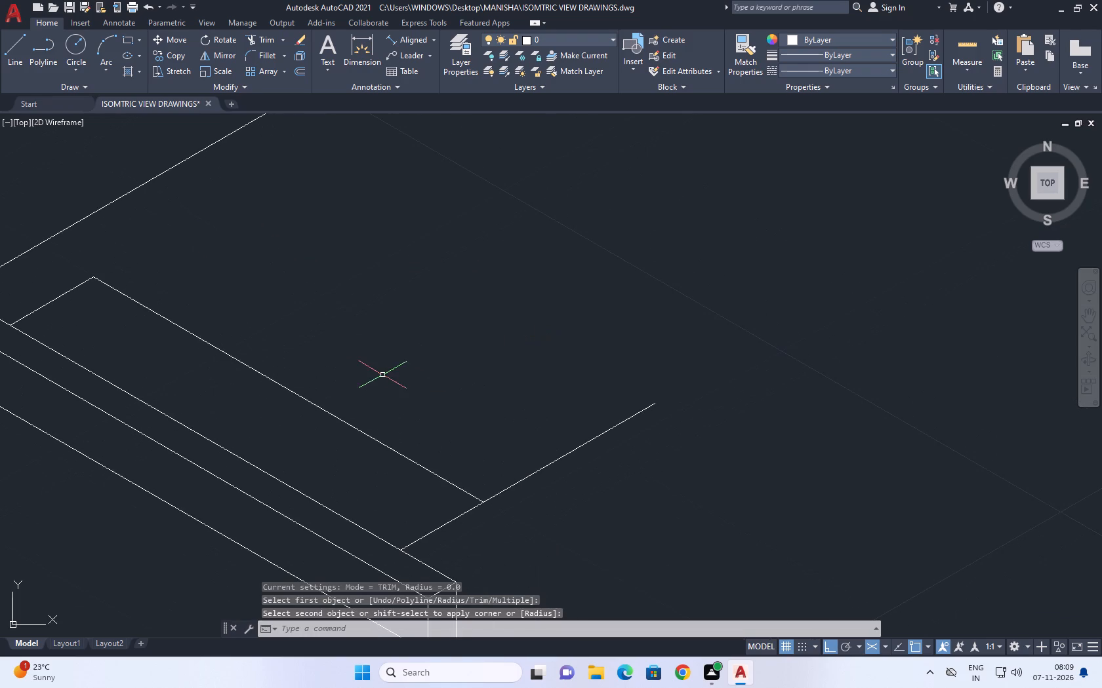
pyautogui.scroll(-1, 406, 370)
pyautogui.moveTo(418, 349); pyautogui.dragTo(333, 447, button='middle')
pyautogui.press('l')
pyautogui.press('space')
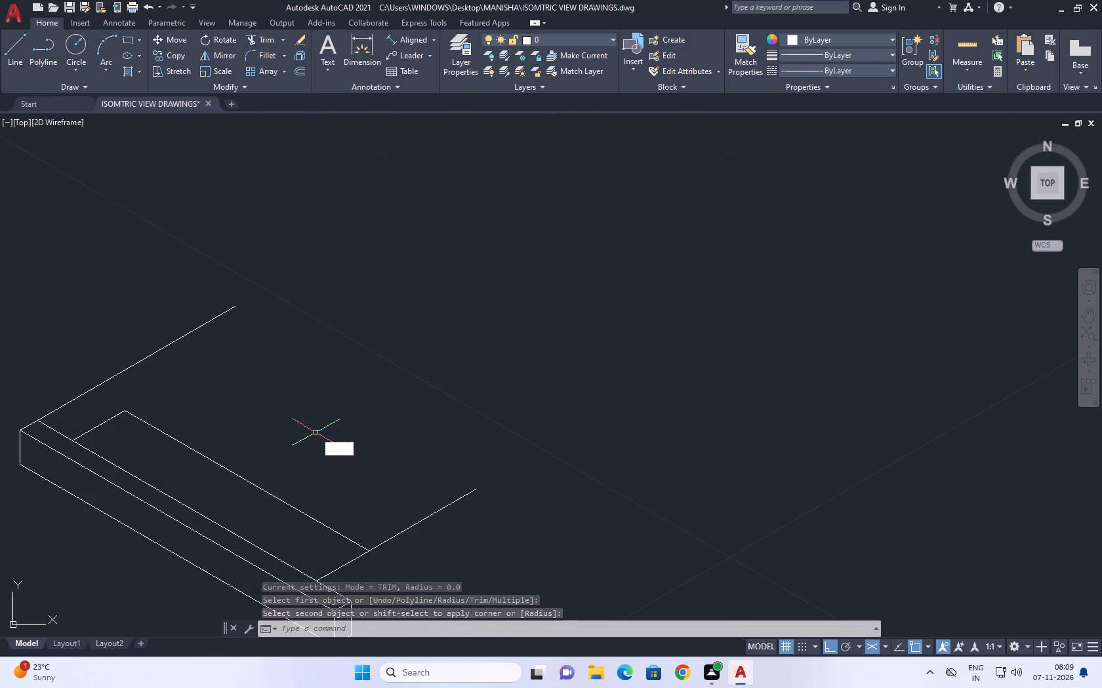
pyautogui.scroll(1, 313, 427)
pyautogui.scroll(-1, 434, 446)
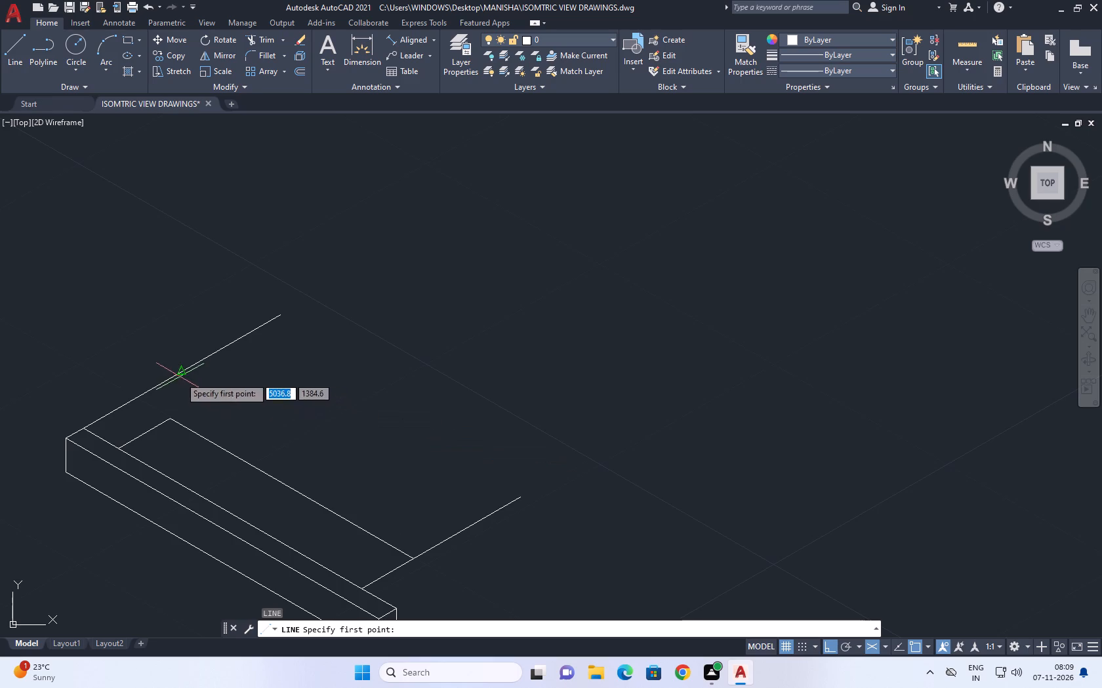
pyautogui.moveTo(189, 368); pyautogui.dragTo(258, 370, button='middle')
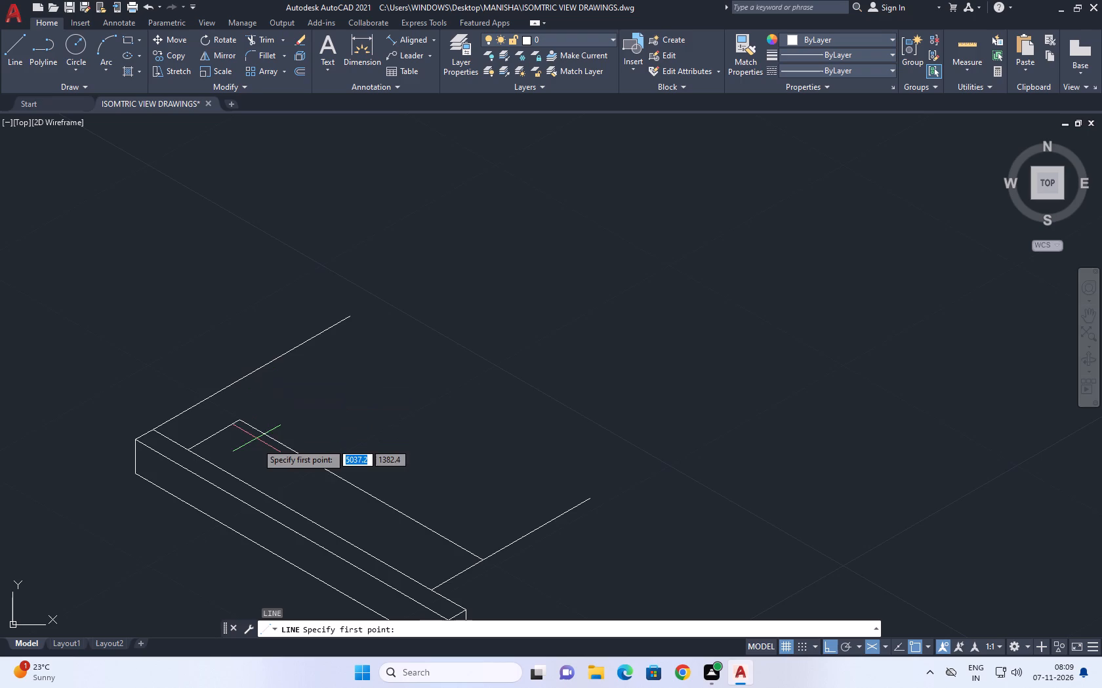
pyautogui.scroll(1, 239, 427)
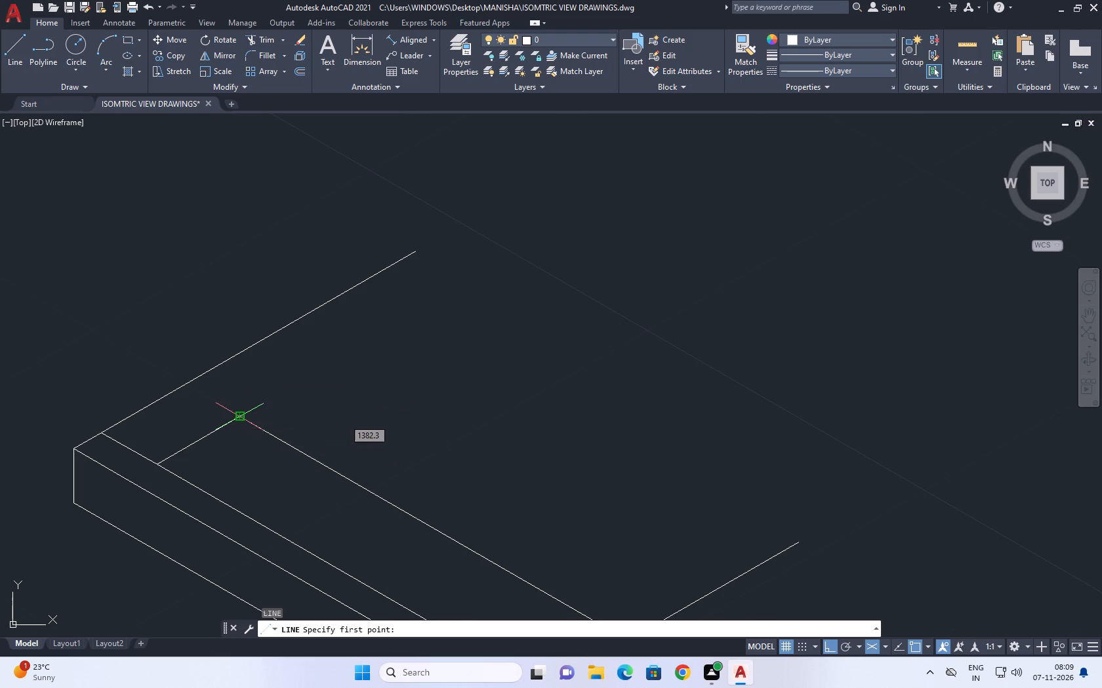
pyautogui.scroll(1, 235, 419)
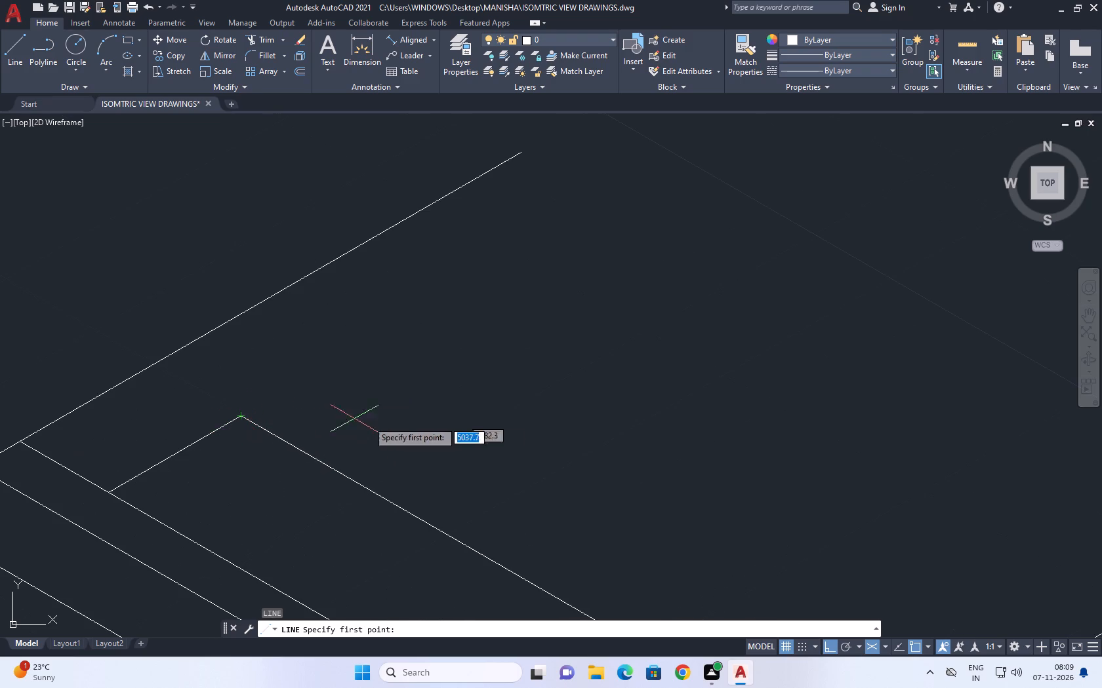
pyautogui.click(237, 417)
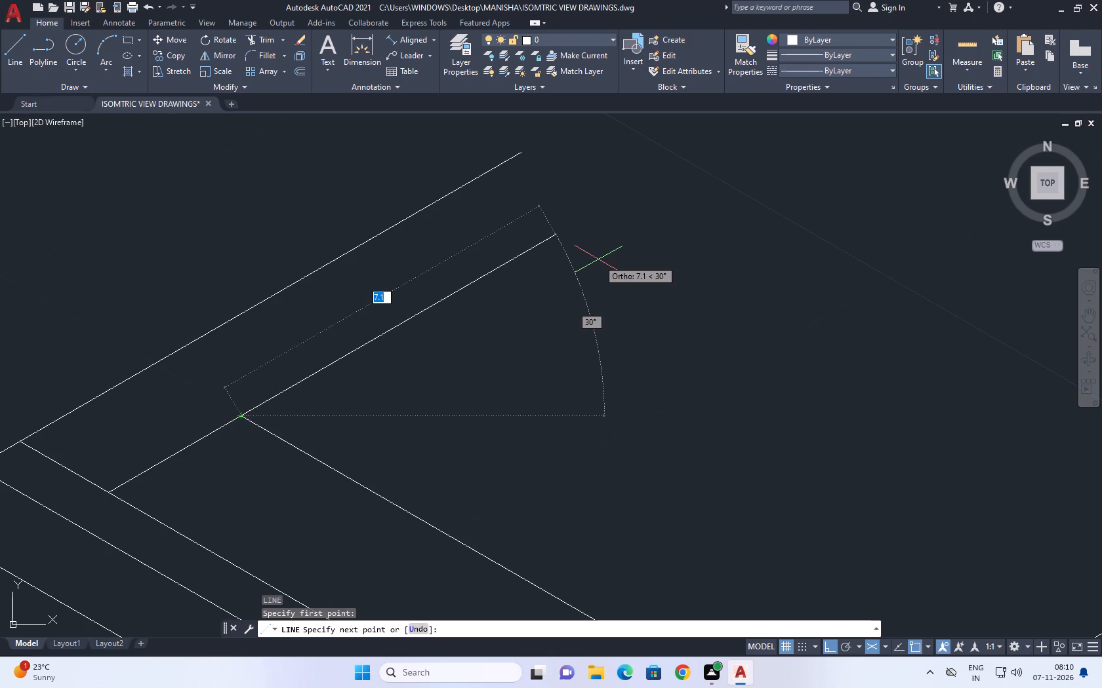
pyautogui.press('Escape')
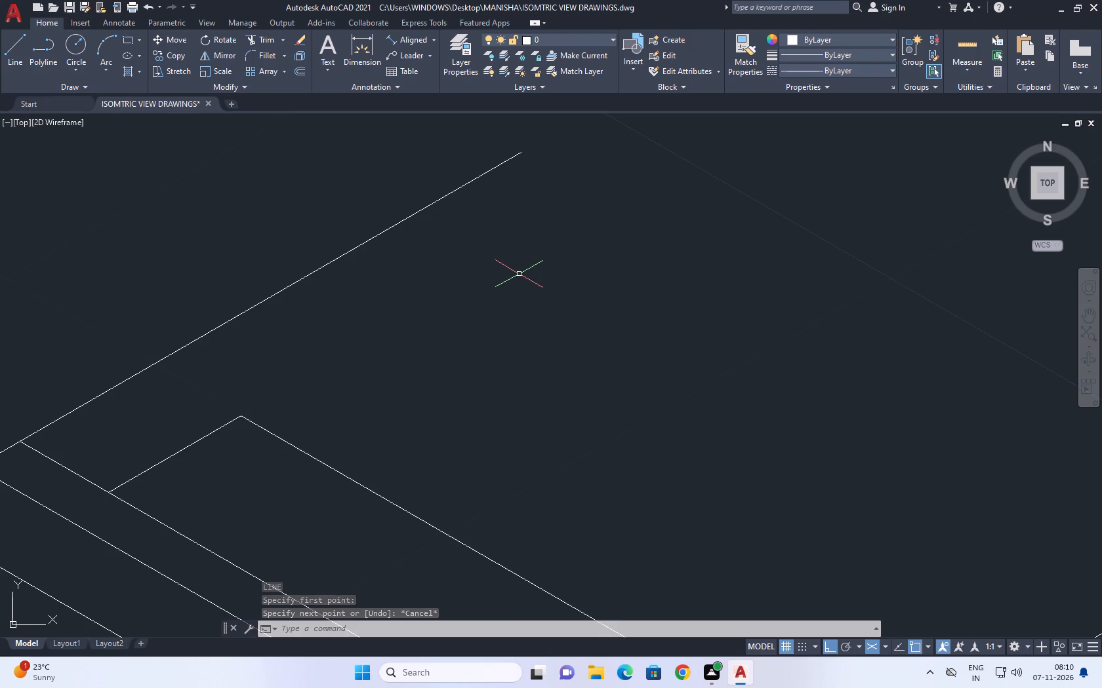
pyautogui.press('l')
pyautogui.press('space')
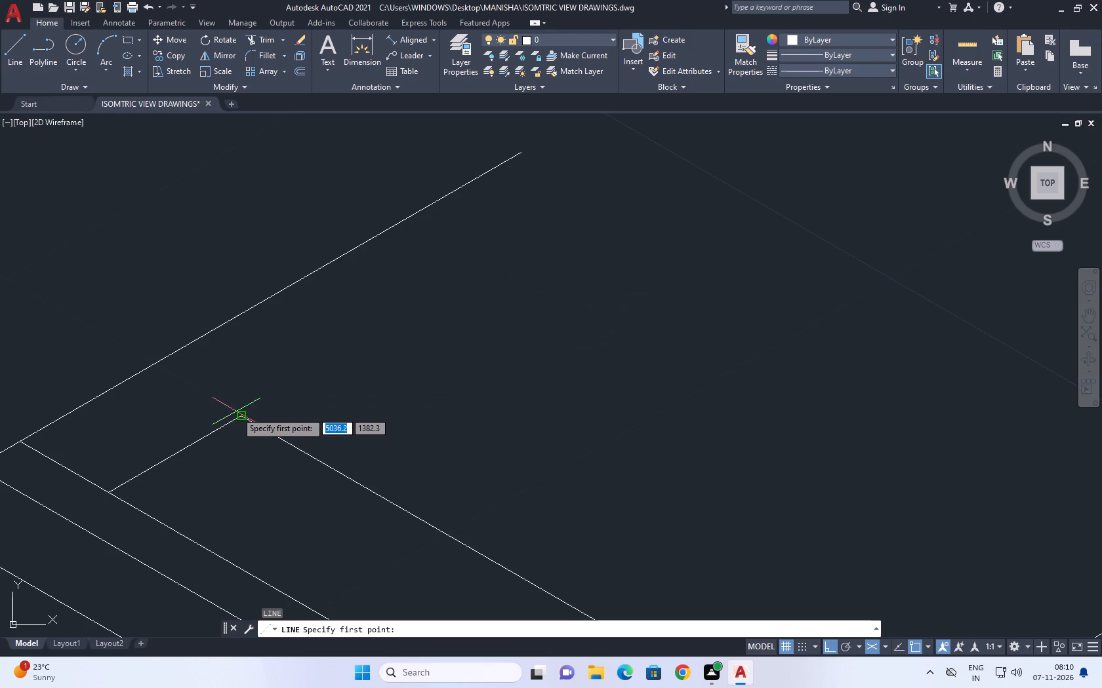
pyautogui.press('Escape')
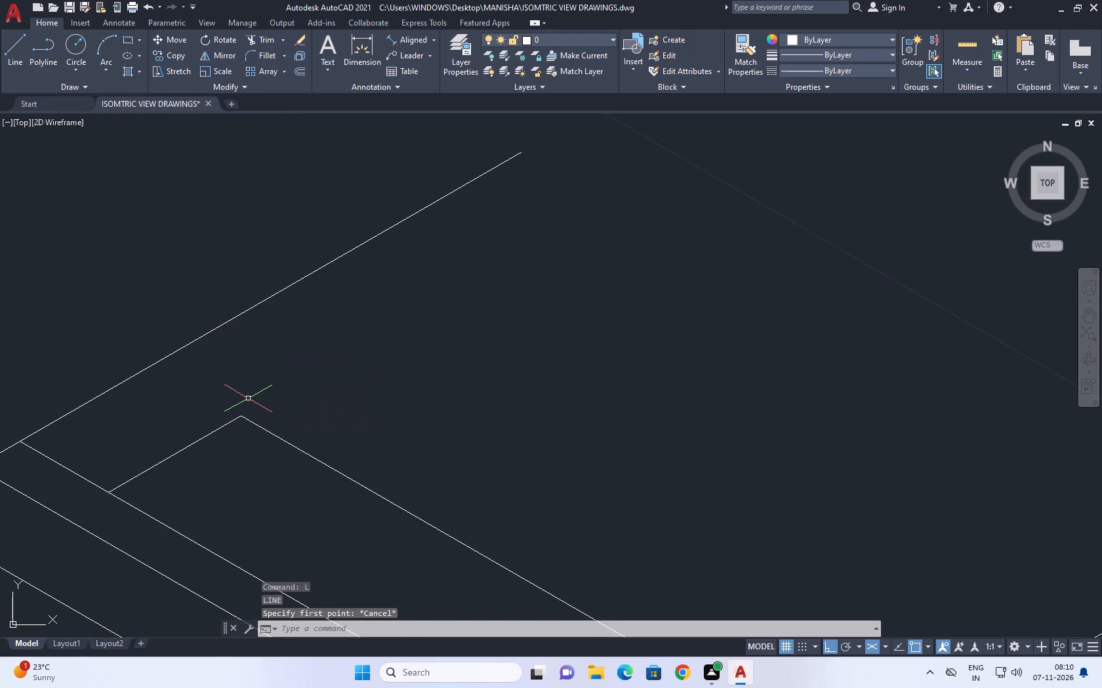
# Extend the moved long line of the top outline back to the long 30° edge.
pyautogui.press('e')
pyautogui.press('x')
pyautogui.press('space')
pyautogui.click(268, 455)
pyautogui.click(360, 425)
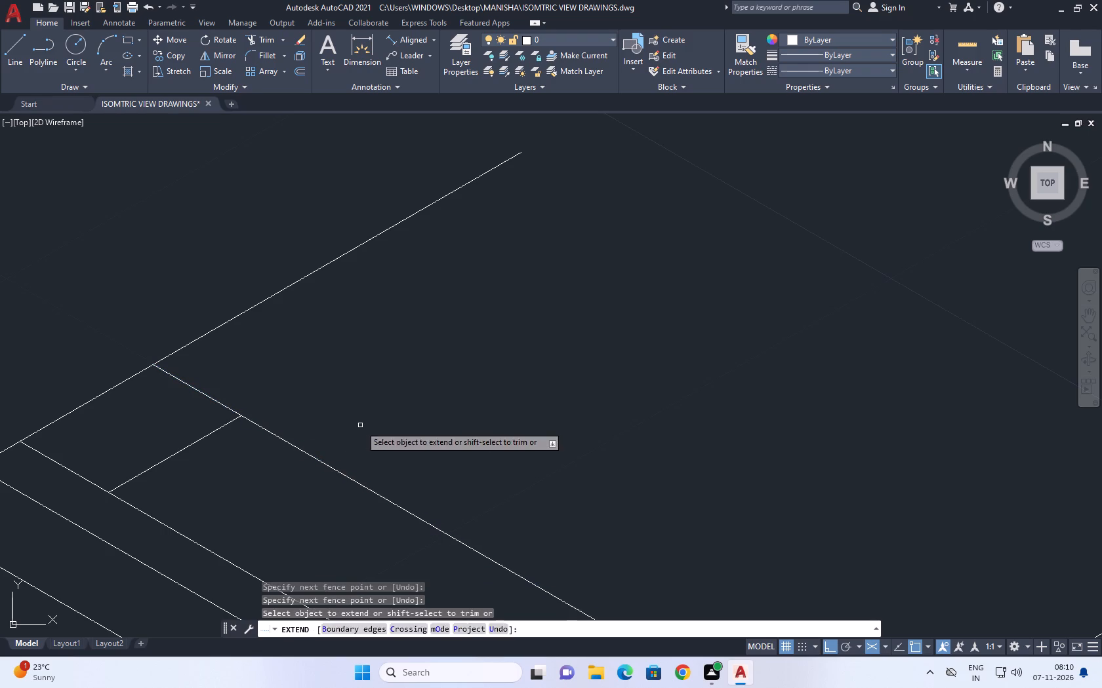
pyautogui.press('Escape')
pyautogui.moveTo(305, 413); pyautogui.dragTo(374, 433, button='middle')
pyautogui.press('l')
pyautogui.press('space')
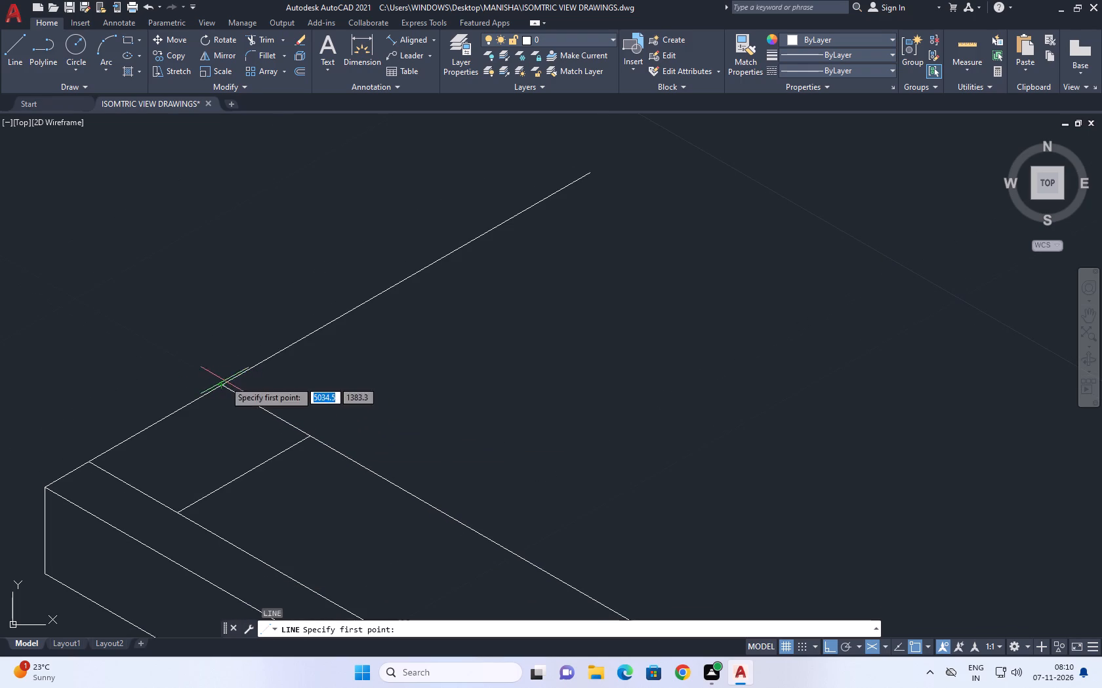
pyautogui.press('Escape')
# Copy the extended long line a distance of 5 outward along the 30° isometric axis.
pyautogui.click(411, 490)
pyautogui.click(384, 508)
pyautogui.scroll(-2, 451, 427)
pyautogui.press('c')
pyautogui.press('o')
pyautogui.press('space')
pyautogui.moveTo(445, 427); pyautogui.dragTo(454, 420)
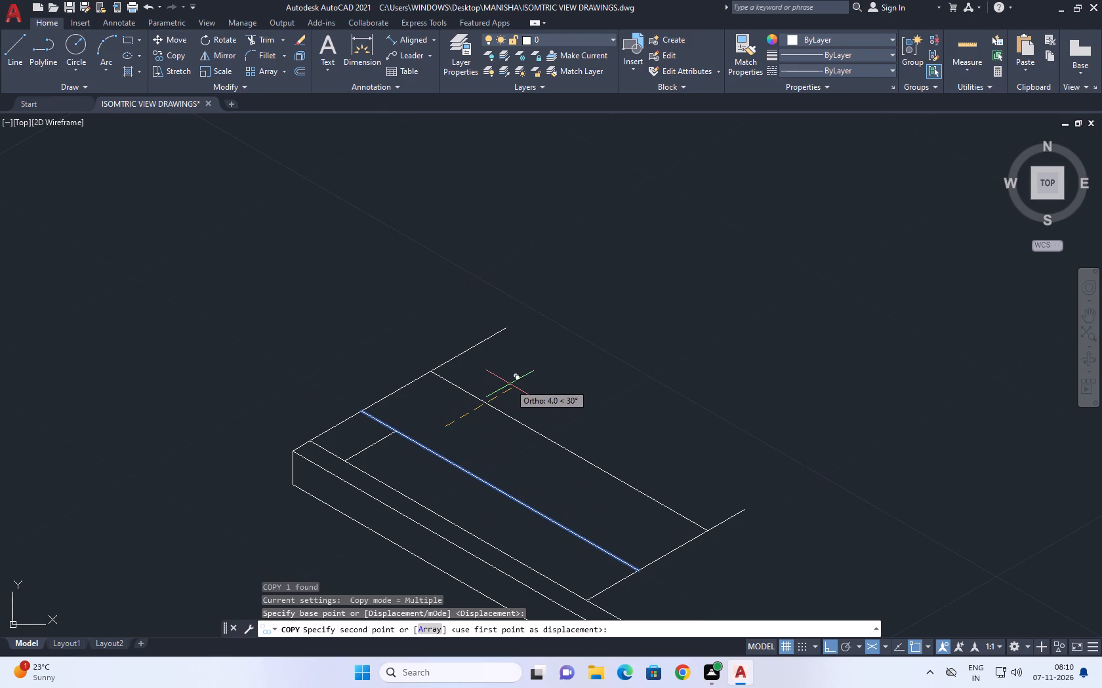
pyautogui.write('5')
pyautogui.press('space')
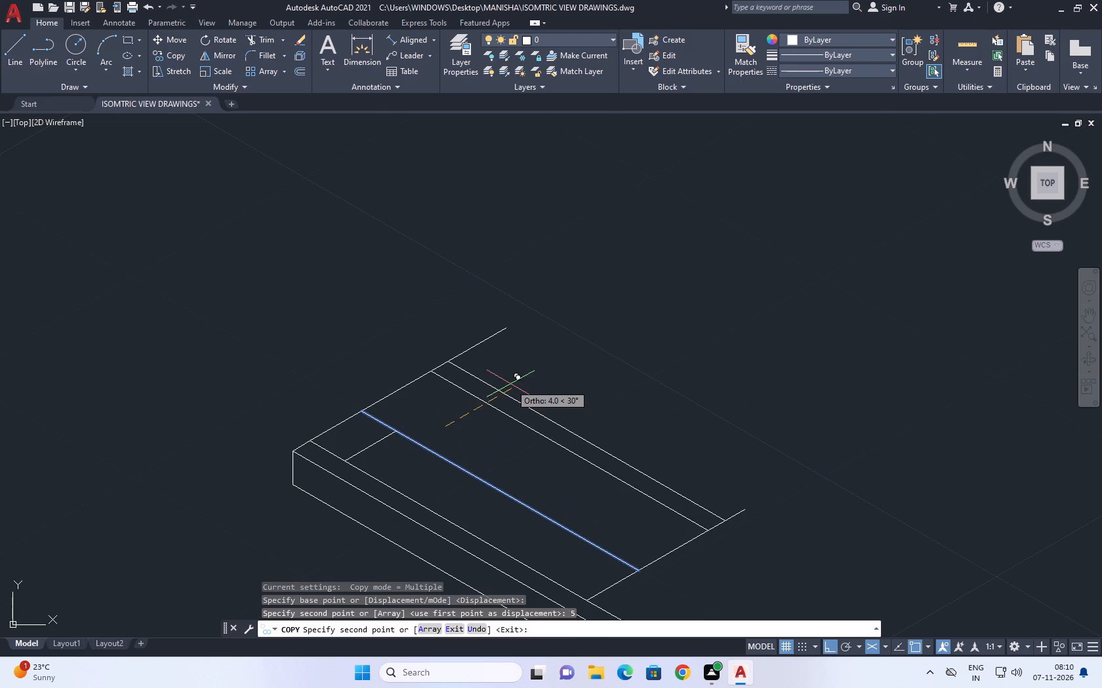
pyautogui.press('Escape')
# Draw a vertical line 3.8 high from the copied line's upper-left end, using the right isoplane.
pyautogui.write('L')
pyautogui.press('space')
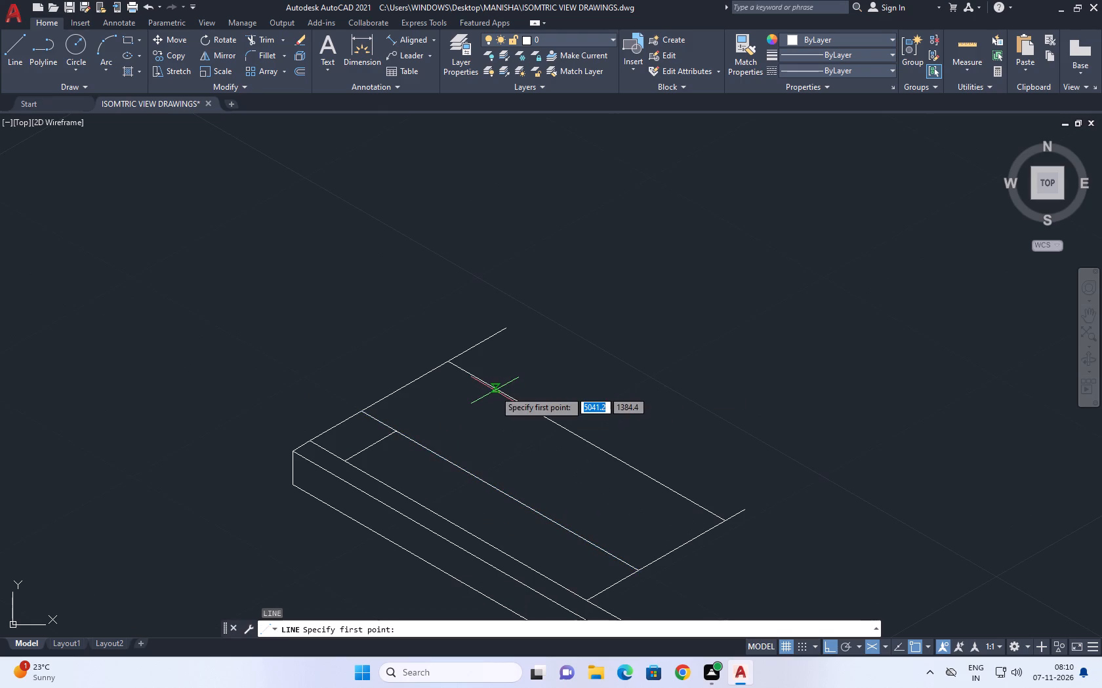
pyautogui.click(449, 358)
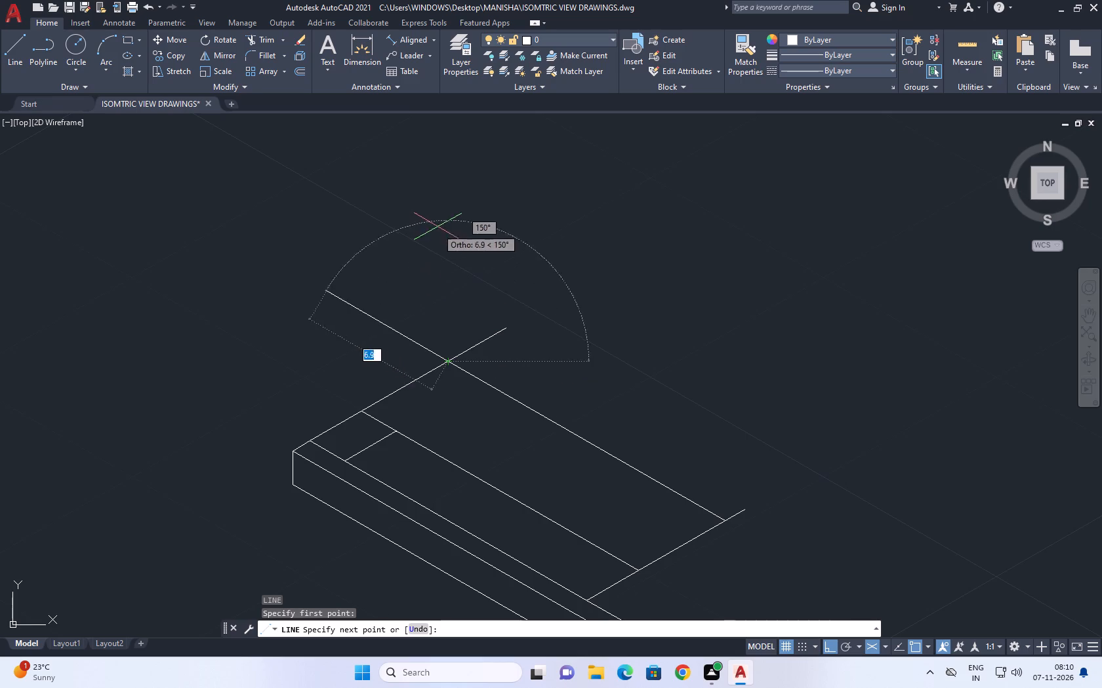
pyautogui.moveTo(438, 224); pyautogui.dragTo(434, 363, button='middle')
pyautogui.press('F5')
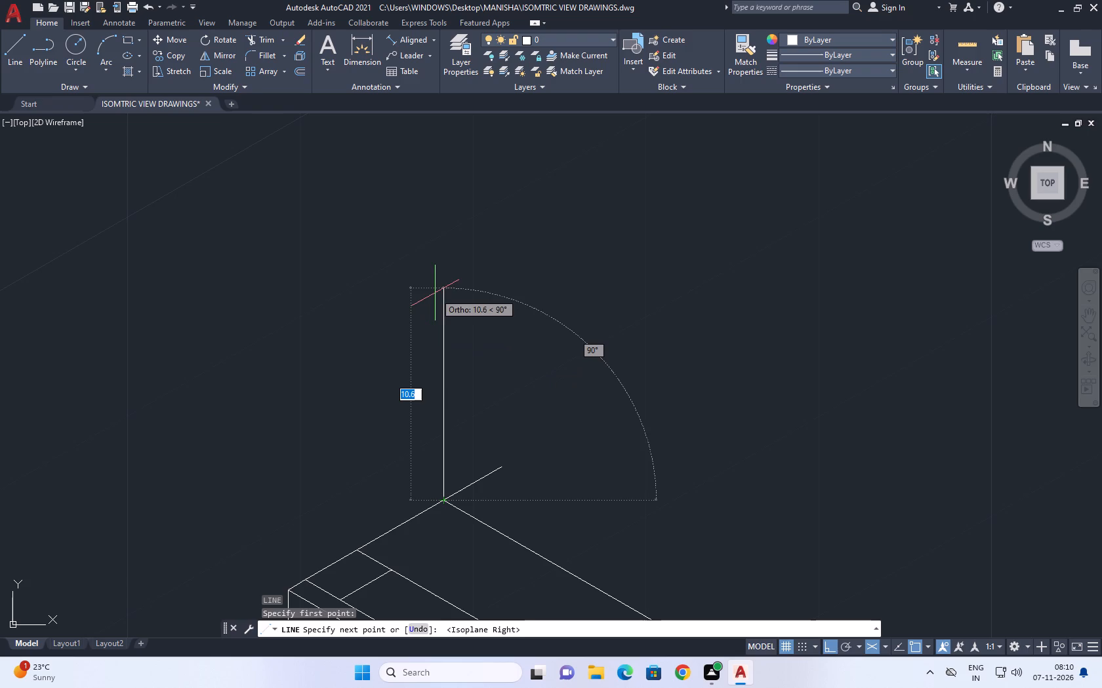
pyautogui.press('3')
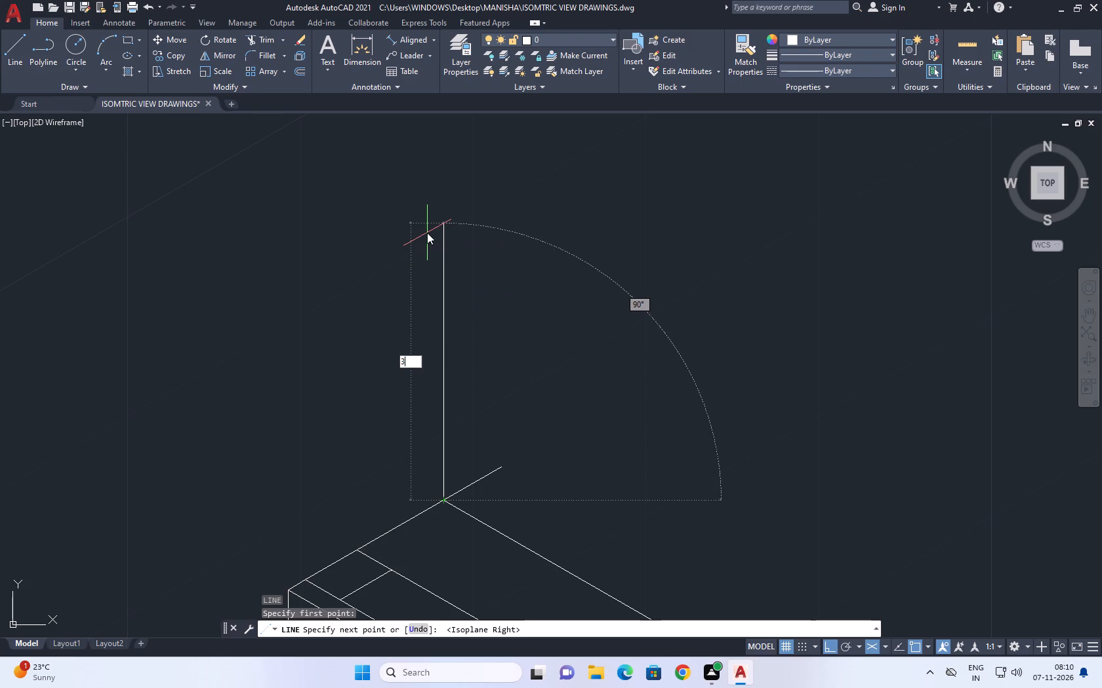
pyautogui.press('.')
pyautogui.press('8')
pyautogui.press('space')
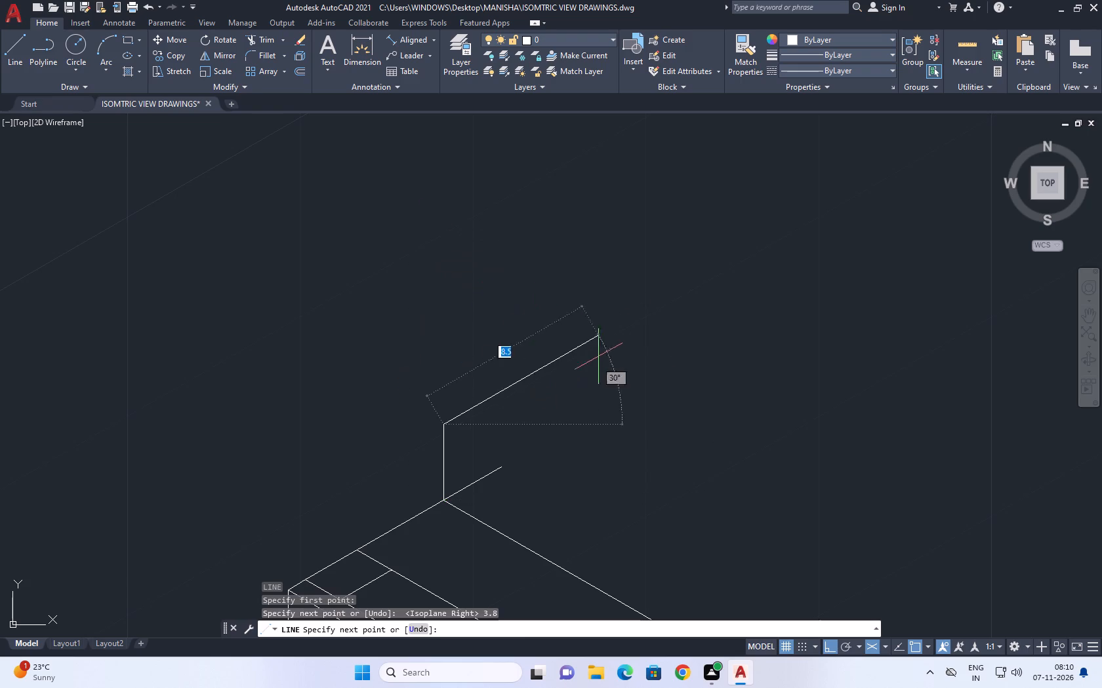
# On the left isoplane, continue from the vertical's top with a line parallel to the copied long line, slightly past its far end.
pyautogui.scroll(-1, 603, 362)
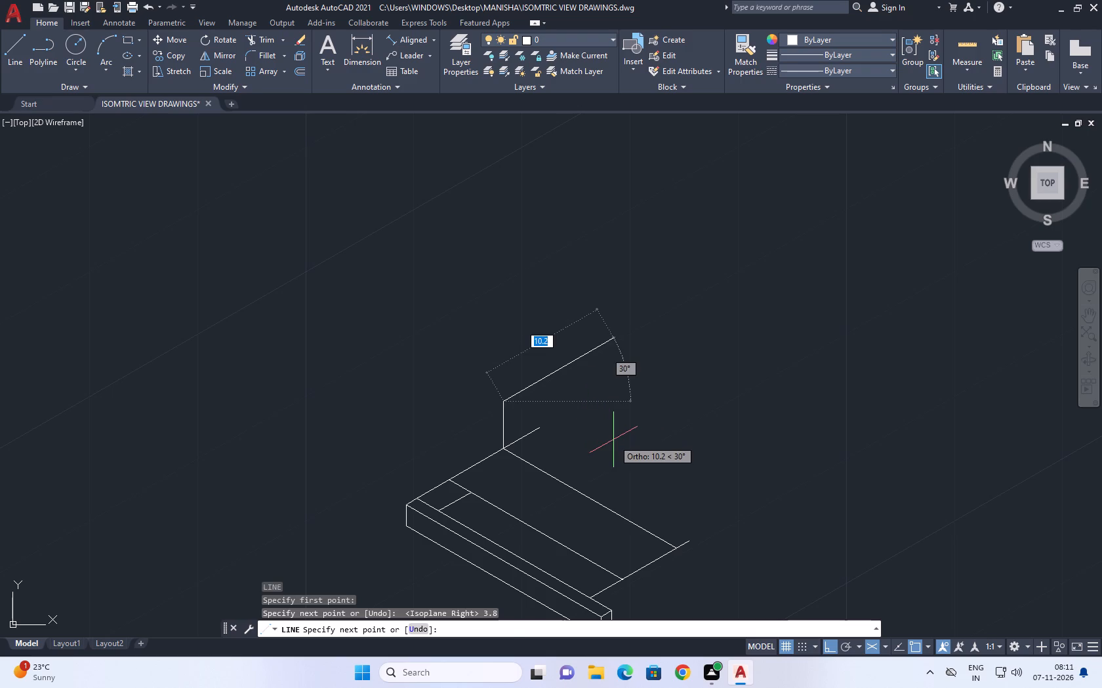
pyautogui.press('F5')
pyautogui.scroll(1, 567, 451)
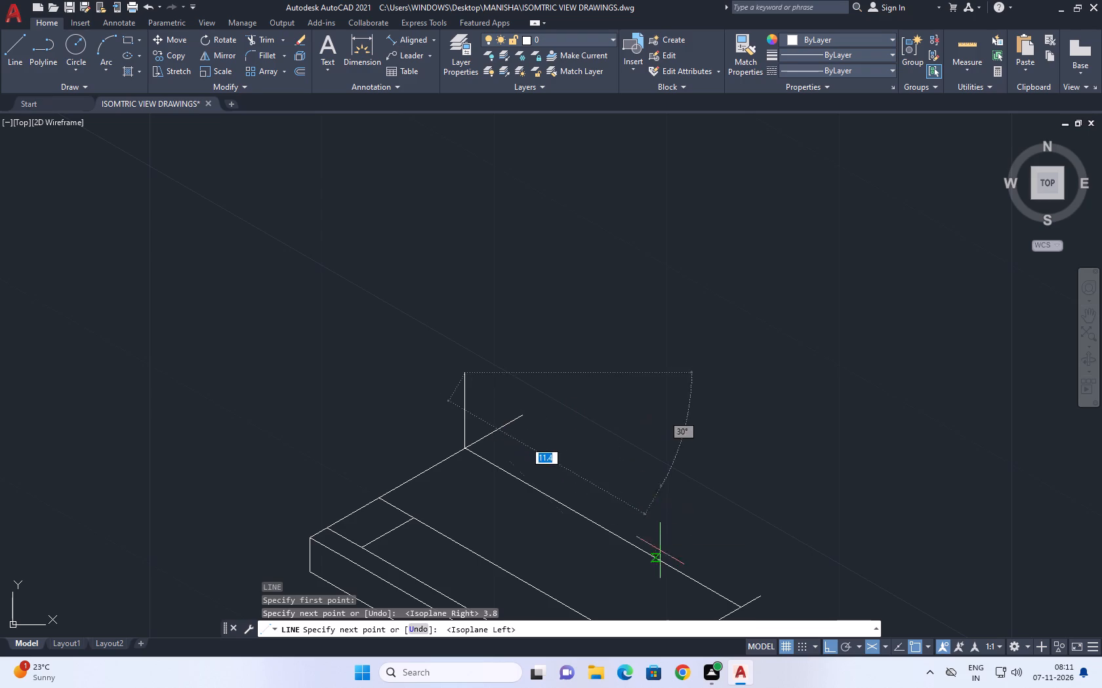
pyautogui.scroll(-3, 672, 523)
pyautogui.scroll(4, 672, 523)
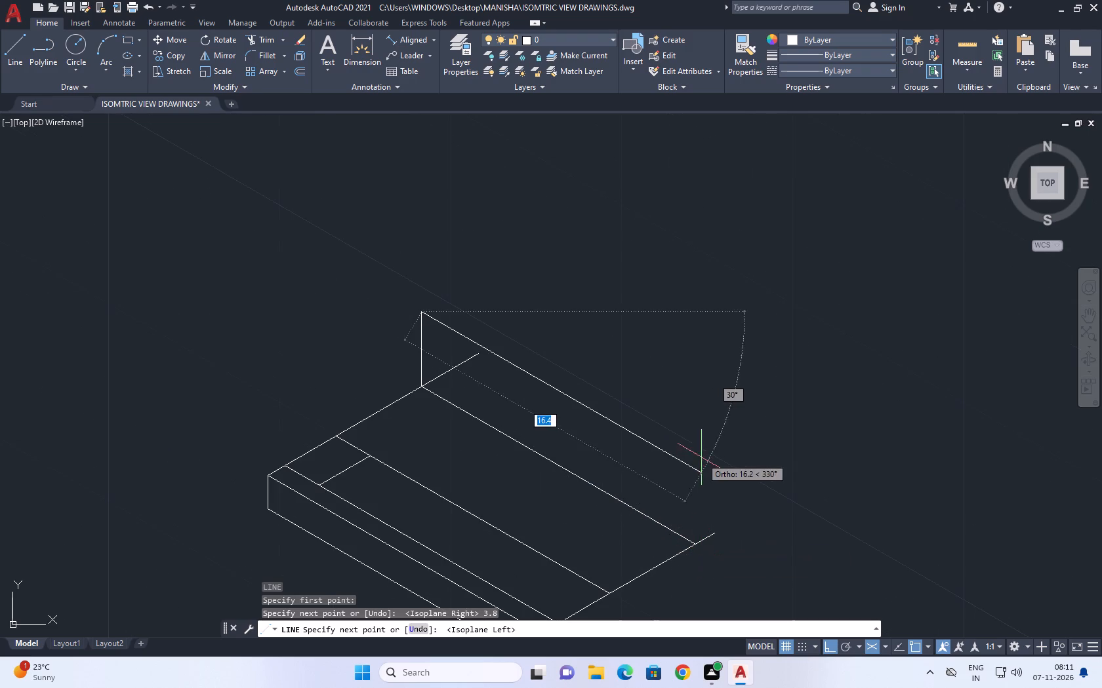
pyautogui.click(720, 463)
pyautogui.press('Escape')
# Draw a vertical line up from the copied long line's lower-right end, crossing the upper parallel line.
pyautogui.press('space')
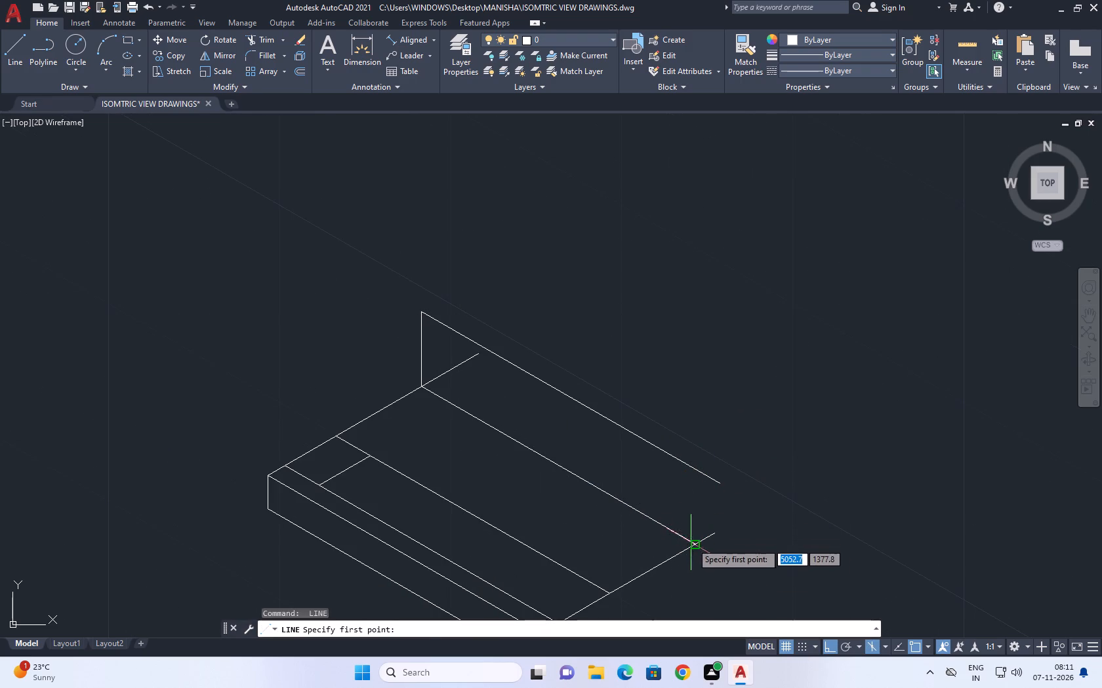
pyautogui.click(692, 544)
pyautogui.click(678, 349)
pyautogui.press('Escape')
# Trim the overhanging ends at the vertical face's upper-right corner and the two 30° edges projecting beyond its base line.
pyautogui.write('TR')
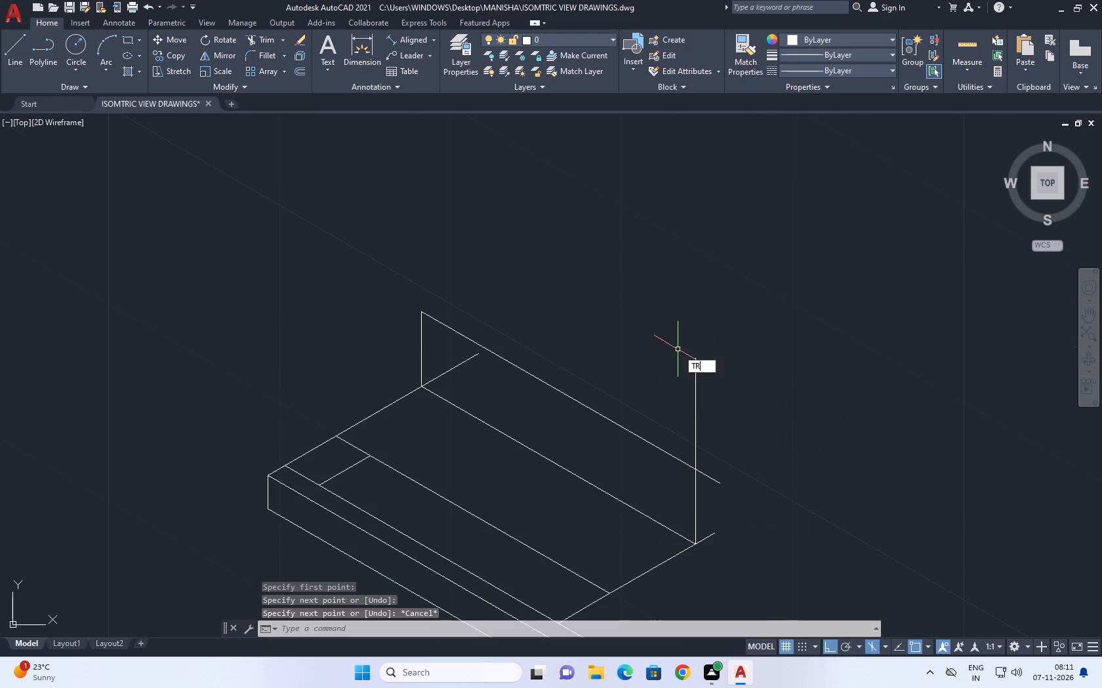
pyautogui.press('space')
pyautogui.click(675, 417)
pyautogui.click(707, 482)
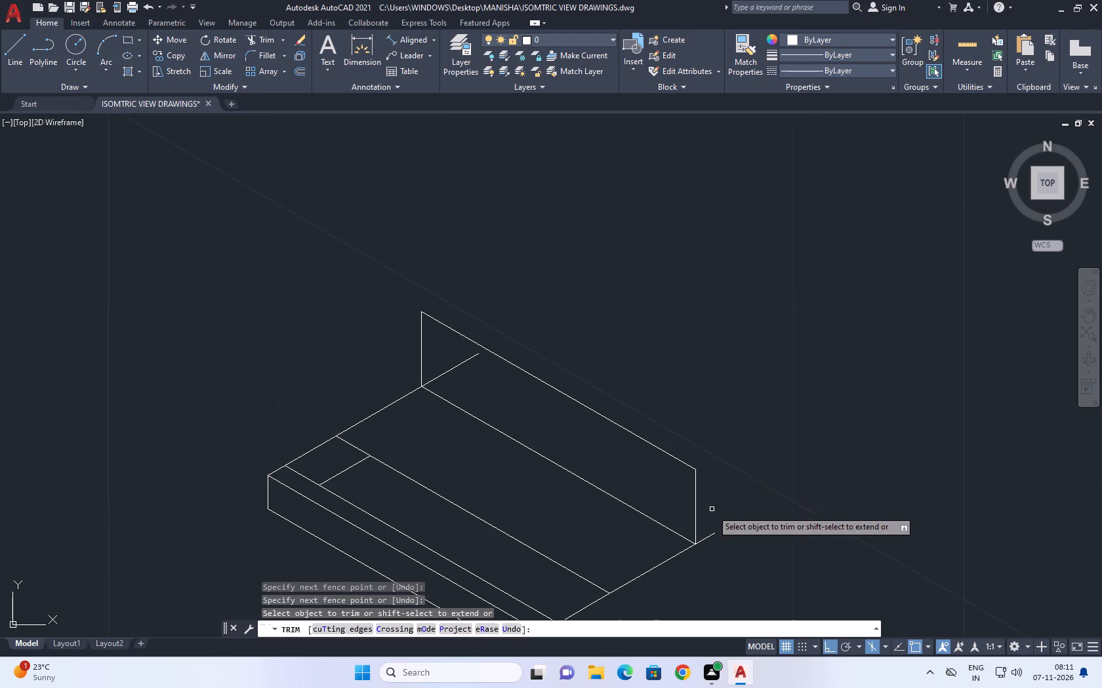
pyautogui.click(712, 531)
pyautogui.moveTo(713, 538); pyautogui.dragTo(713, 546)
pyautogui.click(491, 360)
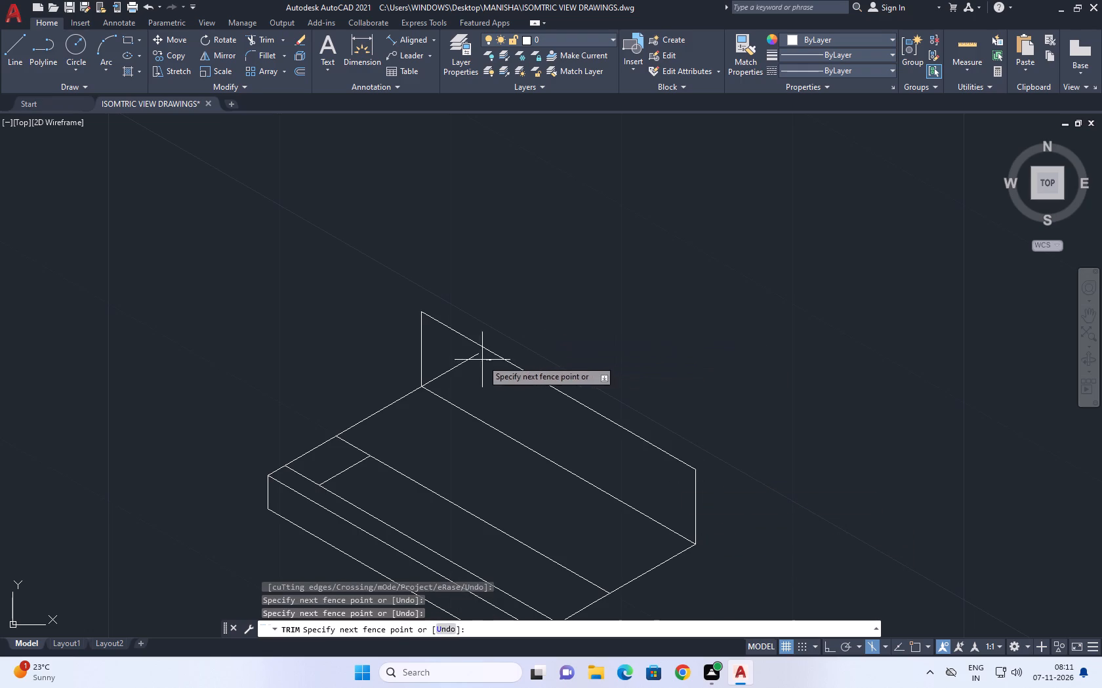
pyautogui.click(455, 353)
pyautogui.press('Escape')
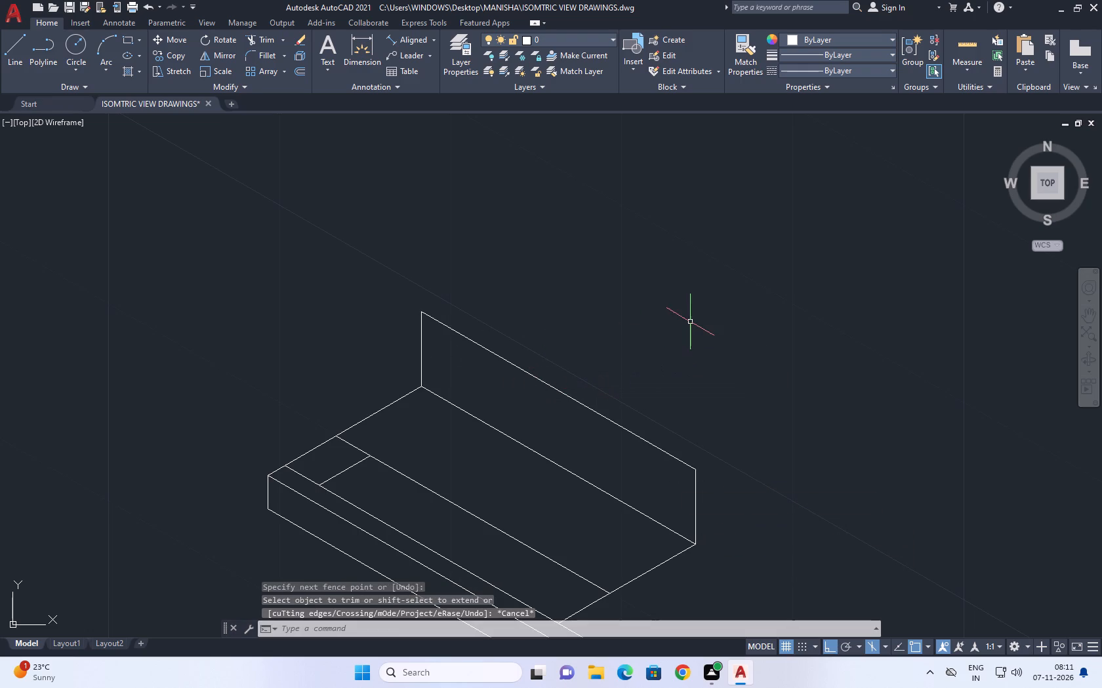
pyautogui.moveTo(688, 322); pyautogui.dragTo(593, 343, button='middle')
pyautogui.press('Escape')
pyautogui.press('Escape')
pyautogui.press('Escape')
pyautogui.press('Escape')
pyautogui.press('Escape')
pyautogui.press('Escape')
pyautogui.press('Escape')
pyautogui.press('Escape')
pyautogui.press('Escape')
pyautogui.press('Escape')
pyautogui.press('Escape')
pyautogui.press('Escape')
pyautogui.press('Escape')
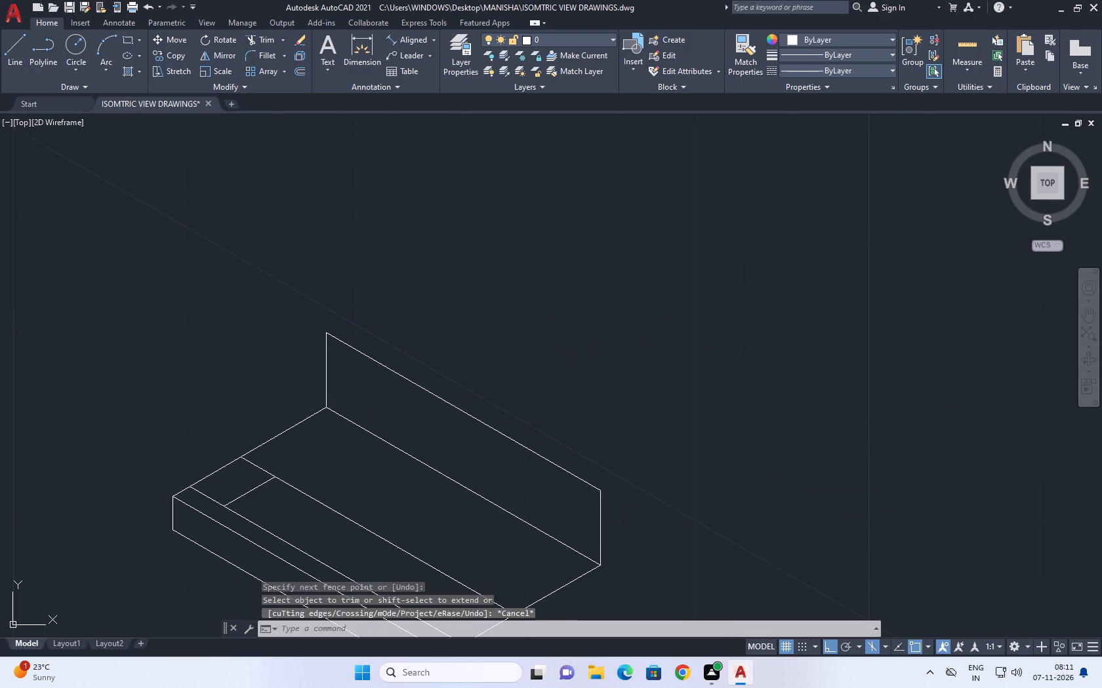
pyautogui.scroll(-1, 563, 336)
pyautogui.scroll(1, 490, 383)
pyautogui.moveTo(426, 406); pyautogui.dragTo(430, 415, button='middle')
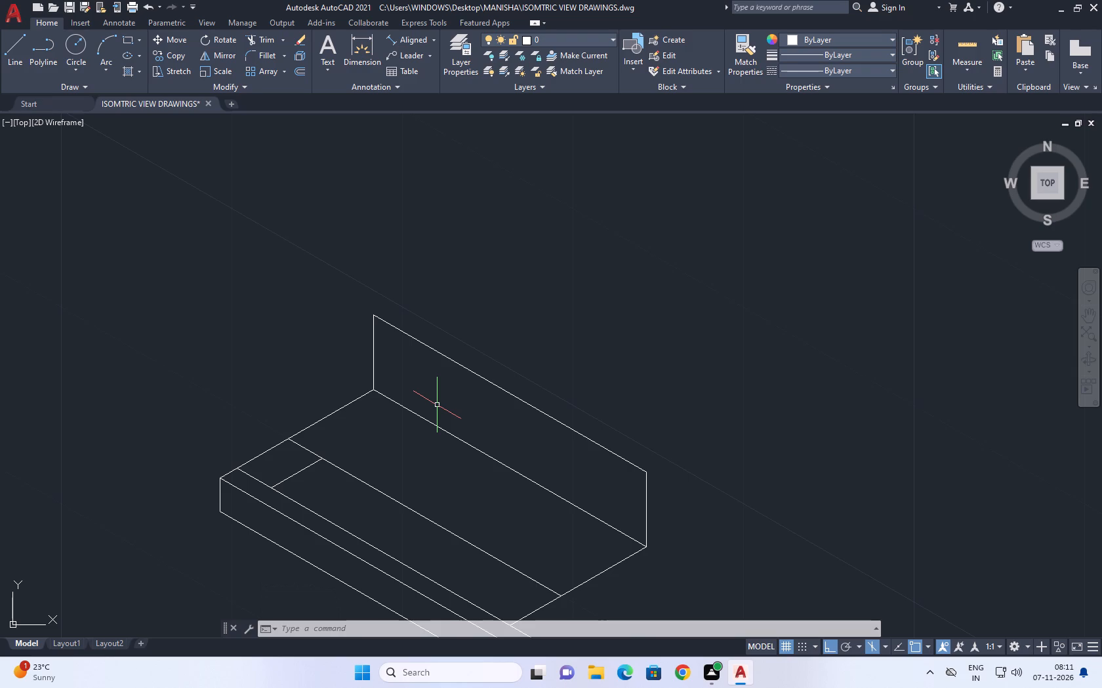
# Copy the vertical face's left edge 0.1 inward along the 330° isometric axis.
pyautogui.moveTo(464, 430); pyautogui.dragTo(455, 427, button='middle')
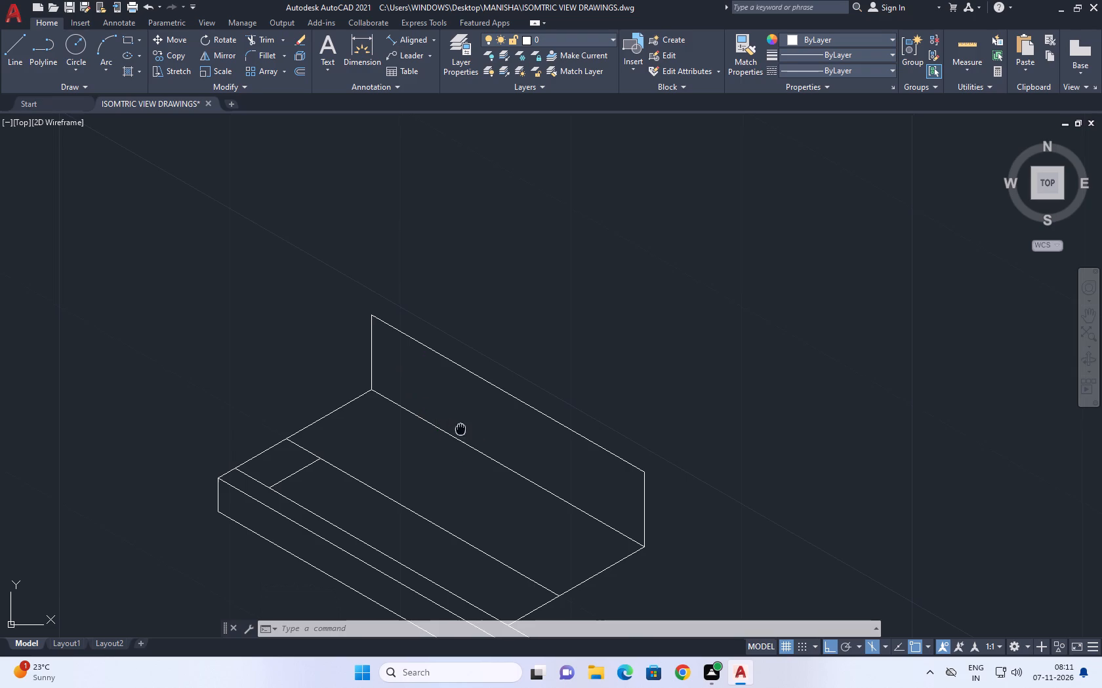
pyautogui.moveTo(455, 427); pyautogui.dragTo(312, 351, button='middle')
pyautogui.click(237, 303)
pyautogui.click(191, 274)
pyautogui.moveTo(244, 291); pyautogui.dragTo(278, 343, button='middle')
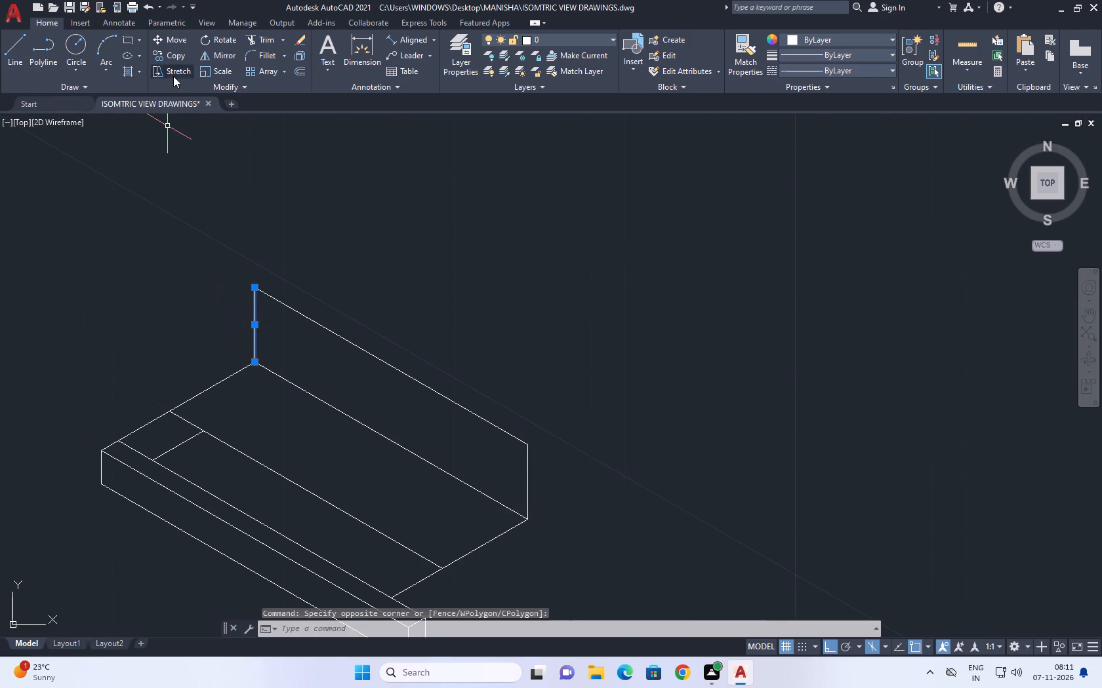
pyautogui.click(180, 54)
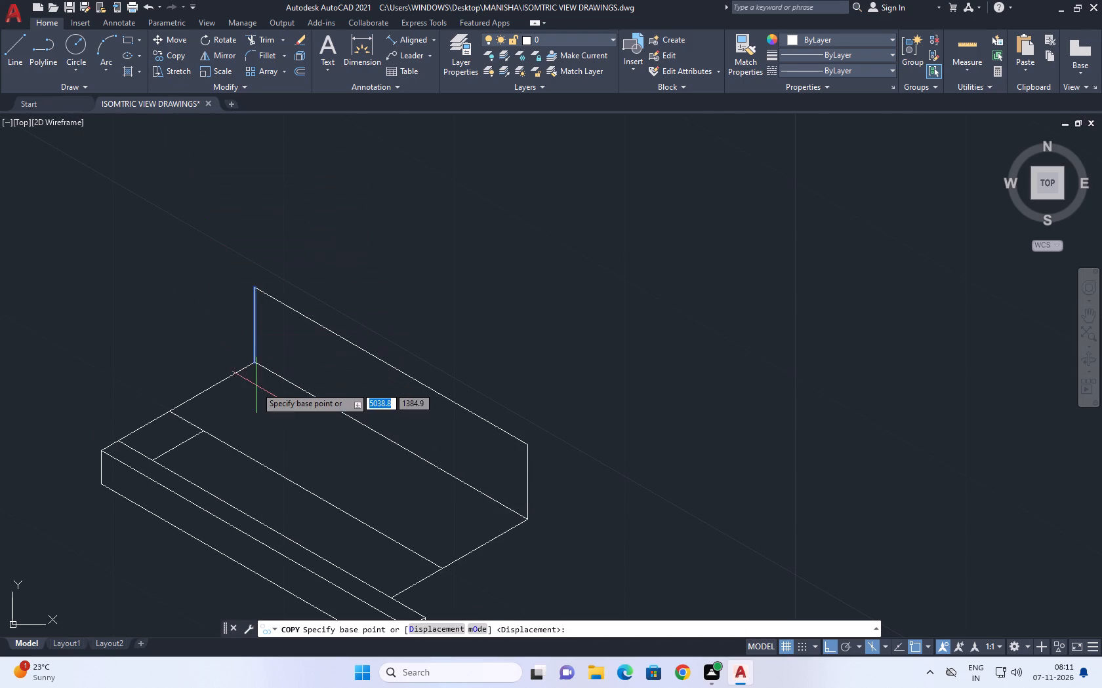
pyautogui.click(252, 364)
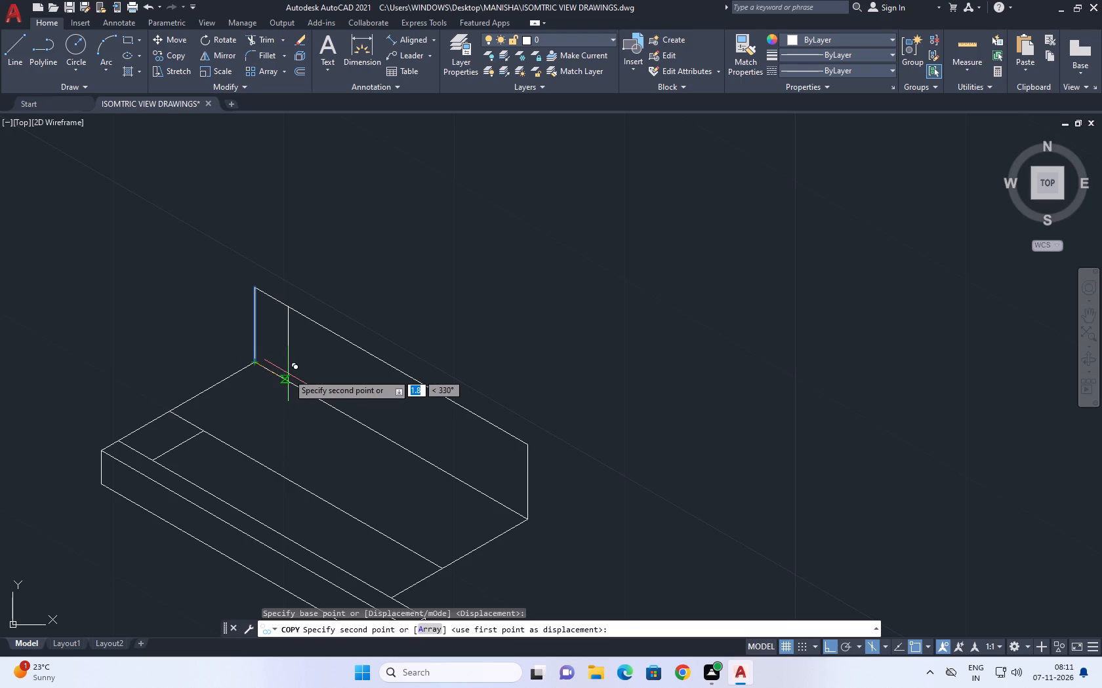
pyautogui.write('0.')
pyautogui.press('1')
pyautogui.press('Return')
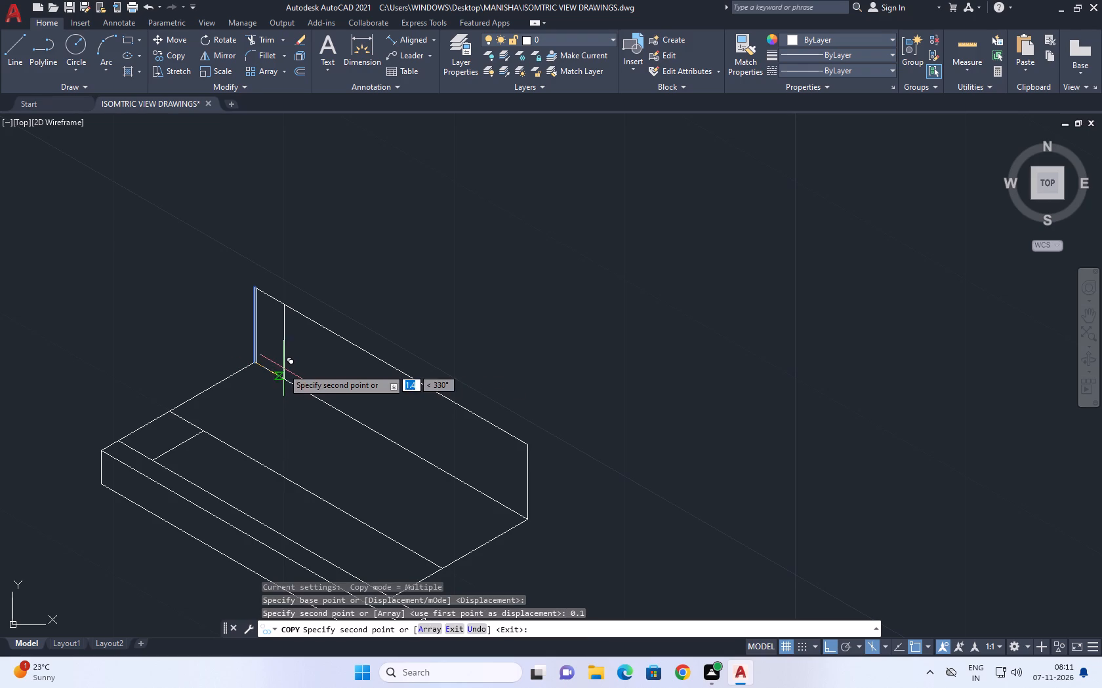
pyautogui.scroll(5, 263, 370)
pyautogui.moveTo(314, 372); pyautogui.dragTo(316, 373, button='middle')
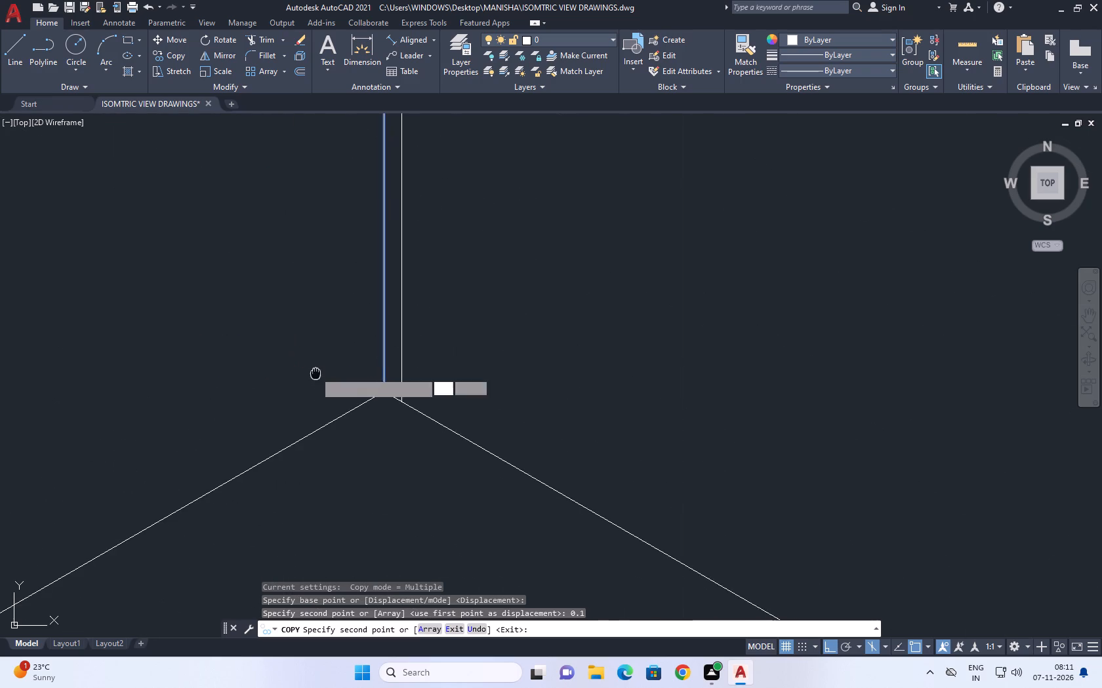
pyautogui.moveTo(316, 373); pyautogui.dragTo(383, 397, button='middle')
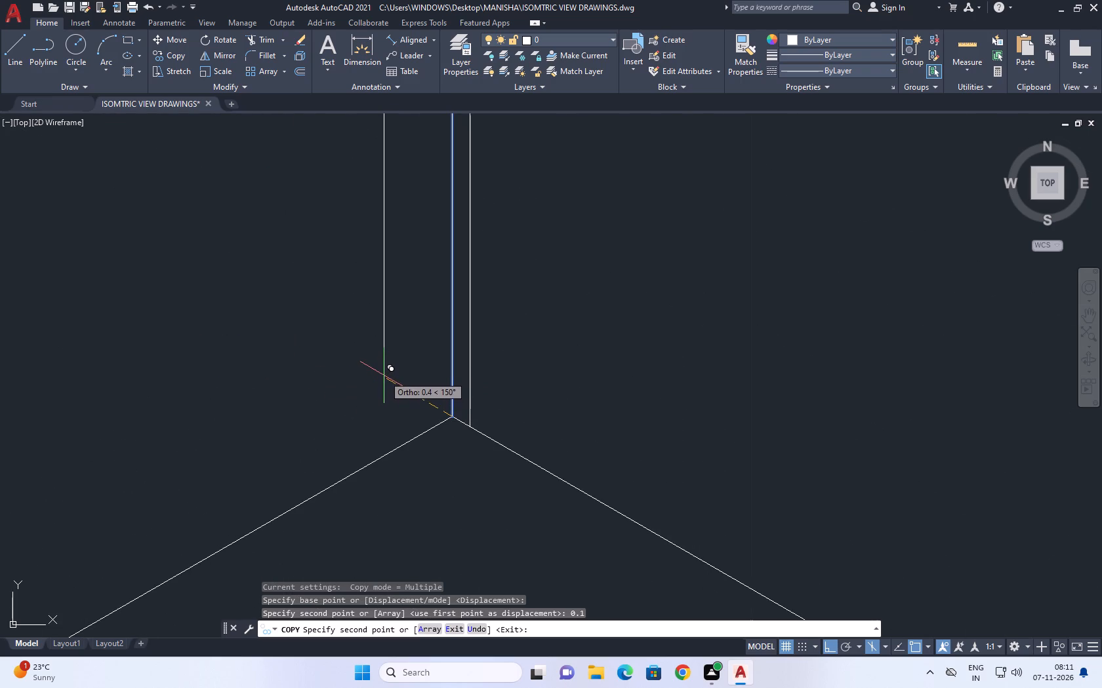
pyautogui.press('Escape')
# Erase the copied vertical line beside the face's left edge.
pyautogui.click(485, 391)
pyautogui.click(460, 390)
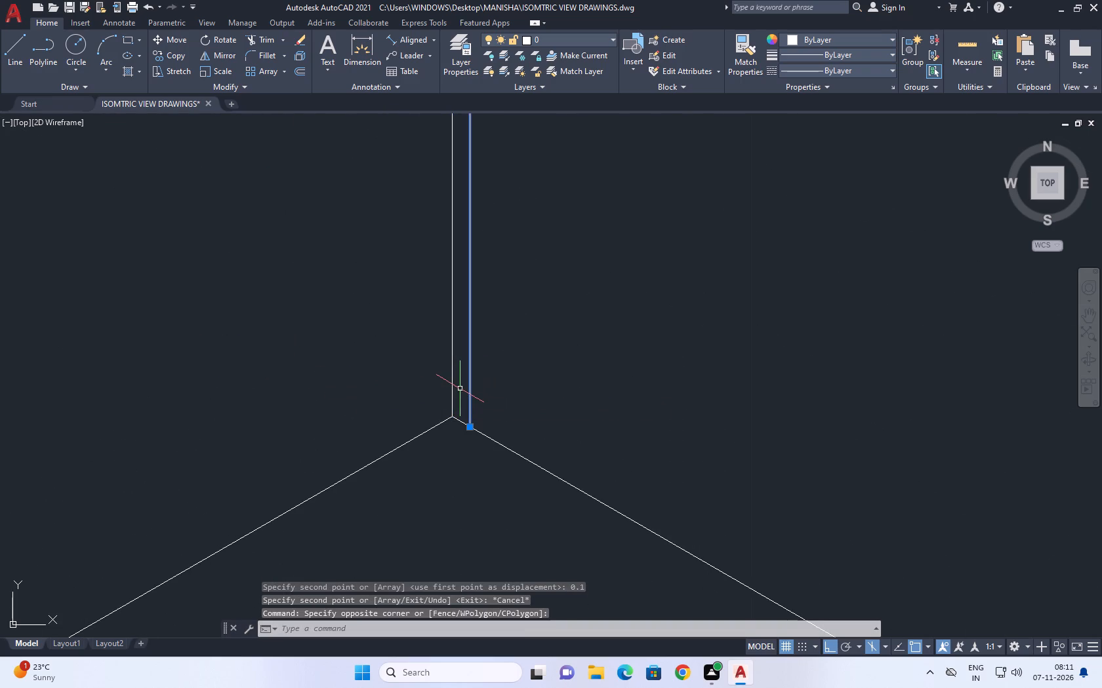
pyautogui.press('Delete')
# Copy the vertical face's left edge 0.226 inward along the 330° isometric axis.
pyautogui.click(464, 389)
pyautogui.moveTo(433, 367); pyautogui.dragTo(427, 364)
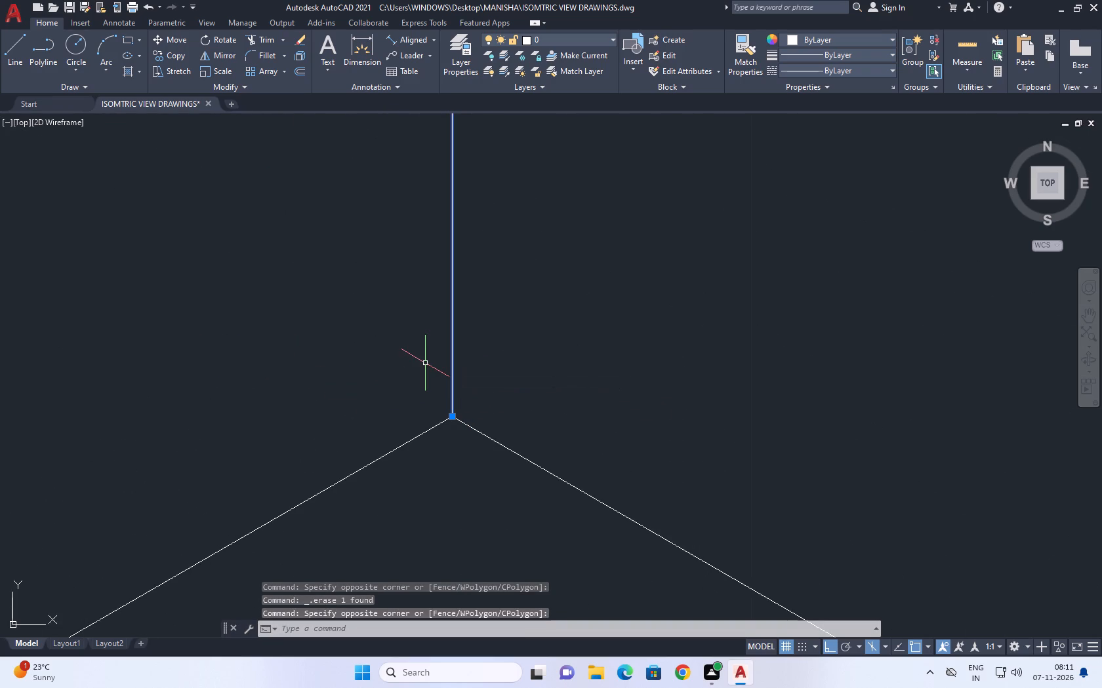
pyautogui.write('CO')
pyautogui.click(471, 381)
pyautogui.click(492, 396)
pyautogui.write('CO')
pyautogui.press('space')
pyautogui.click(459, 373)
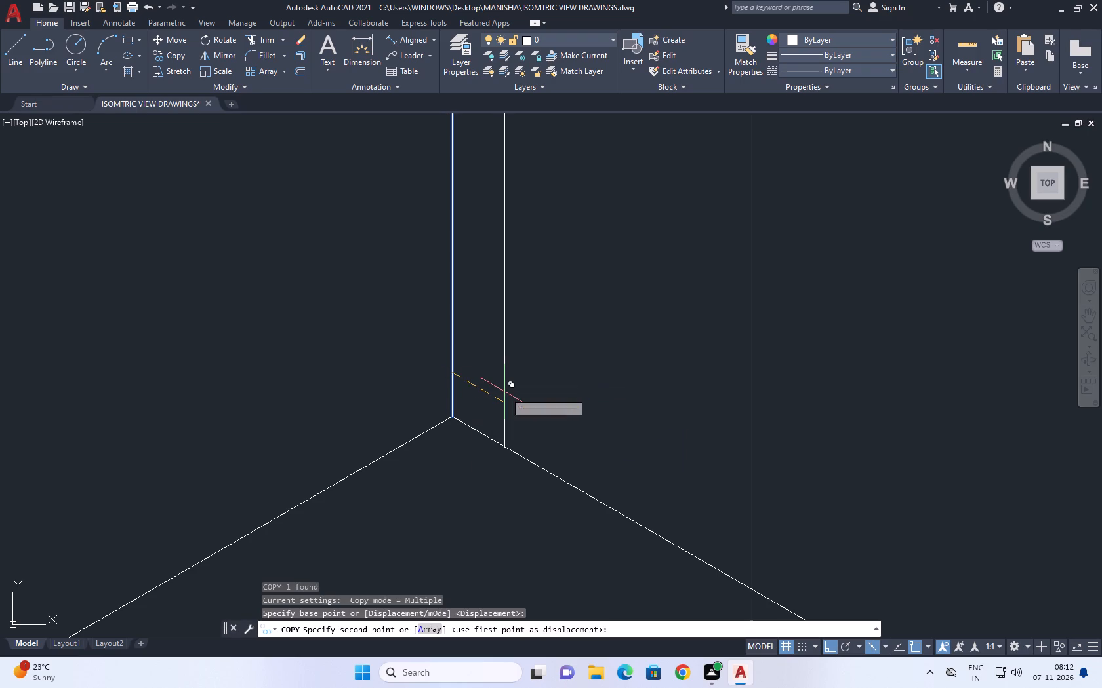
pyautogui.press('0')
pyautogui.write('.226')
pyautogui.press('Return')
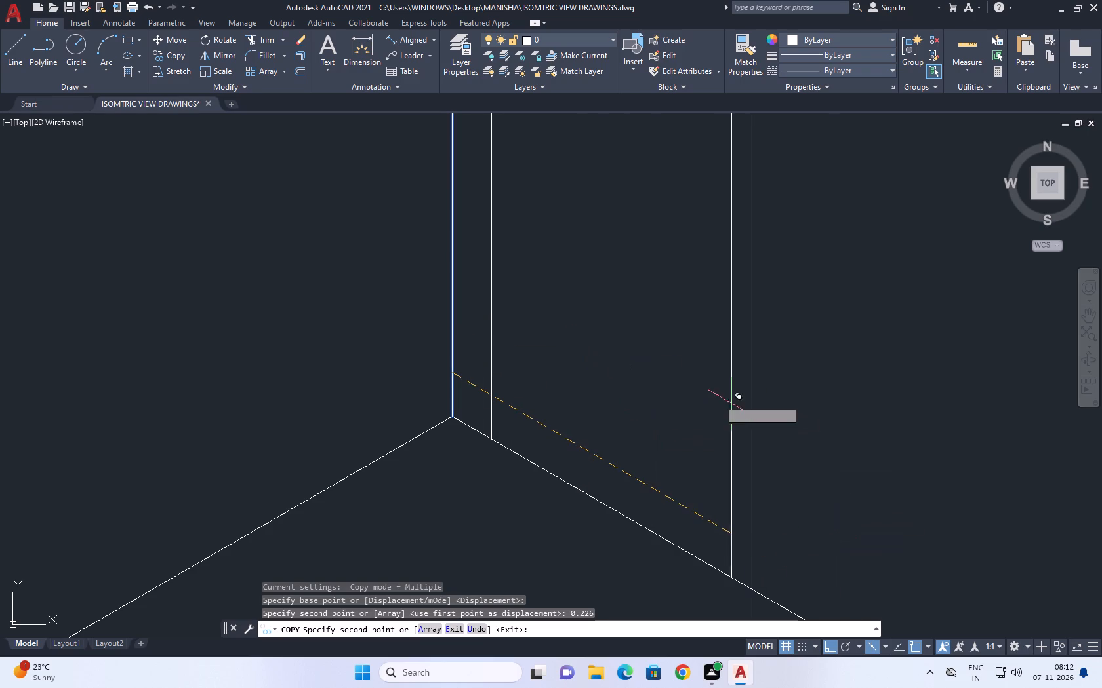
pyautogui.press('space')
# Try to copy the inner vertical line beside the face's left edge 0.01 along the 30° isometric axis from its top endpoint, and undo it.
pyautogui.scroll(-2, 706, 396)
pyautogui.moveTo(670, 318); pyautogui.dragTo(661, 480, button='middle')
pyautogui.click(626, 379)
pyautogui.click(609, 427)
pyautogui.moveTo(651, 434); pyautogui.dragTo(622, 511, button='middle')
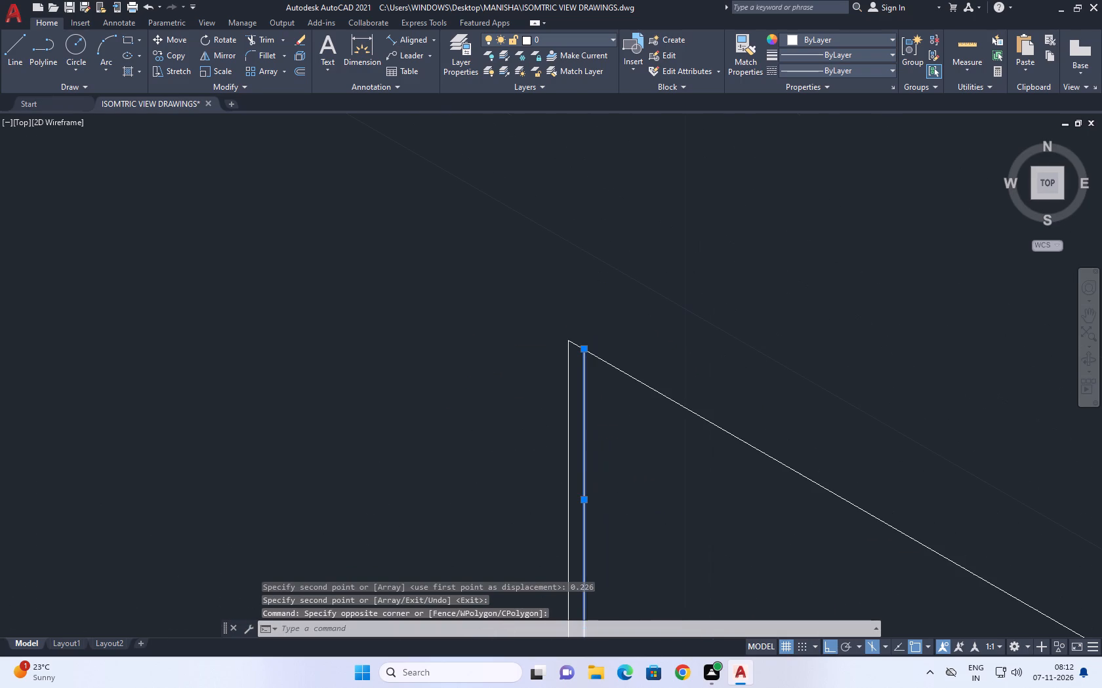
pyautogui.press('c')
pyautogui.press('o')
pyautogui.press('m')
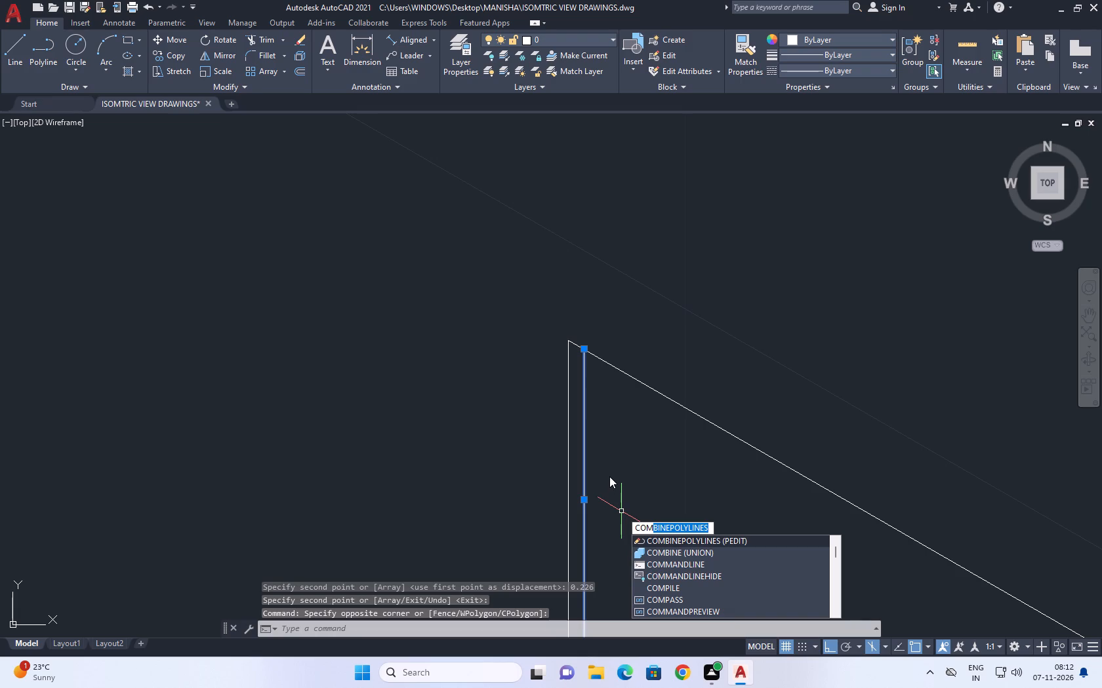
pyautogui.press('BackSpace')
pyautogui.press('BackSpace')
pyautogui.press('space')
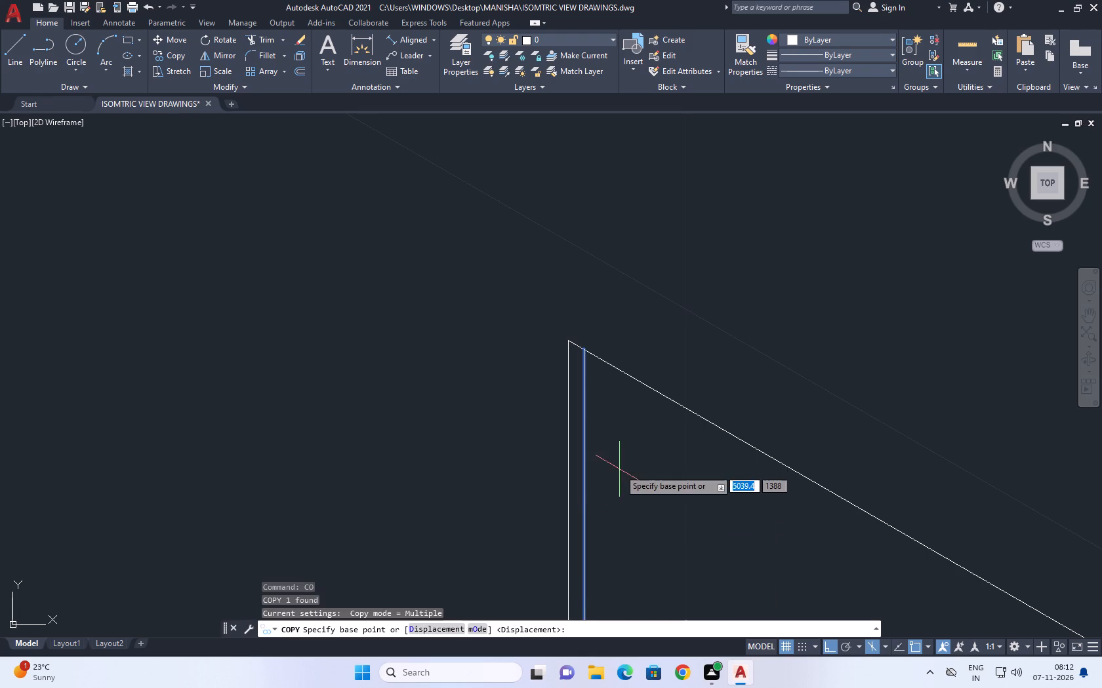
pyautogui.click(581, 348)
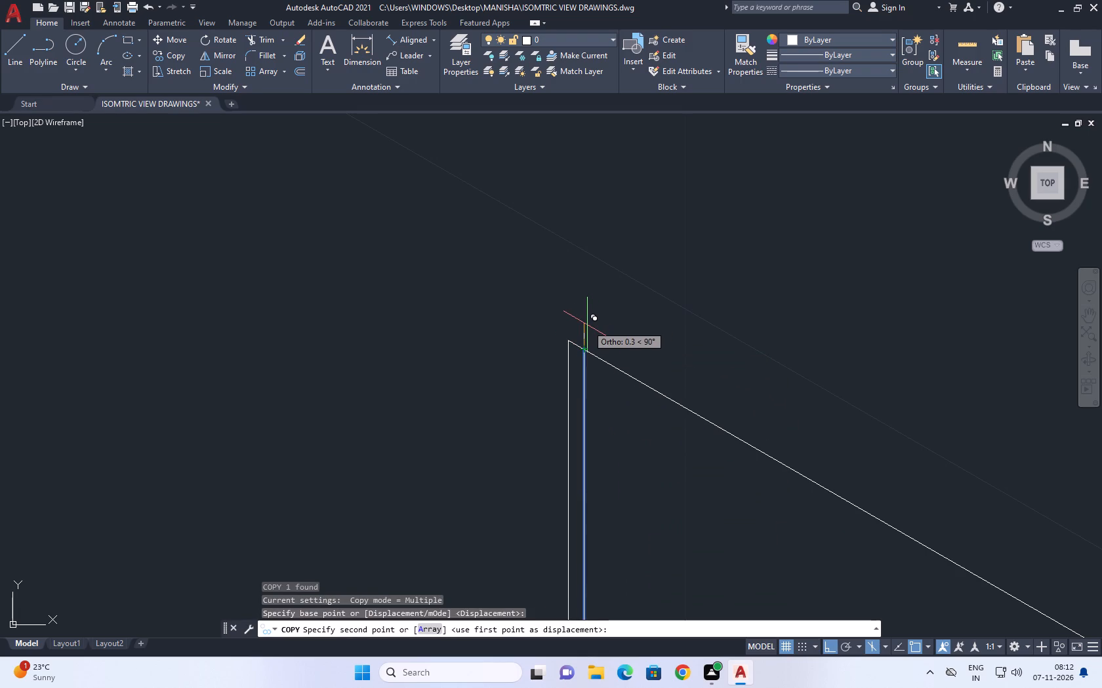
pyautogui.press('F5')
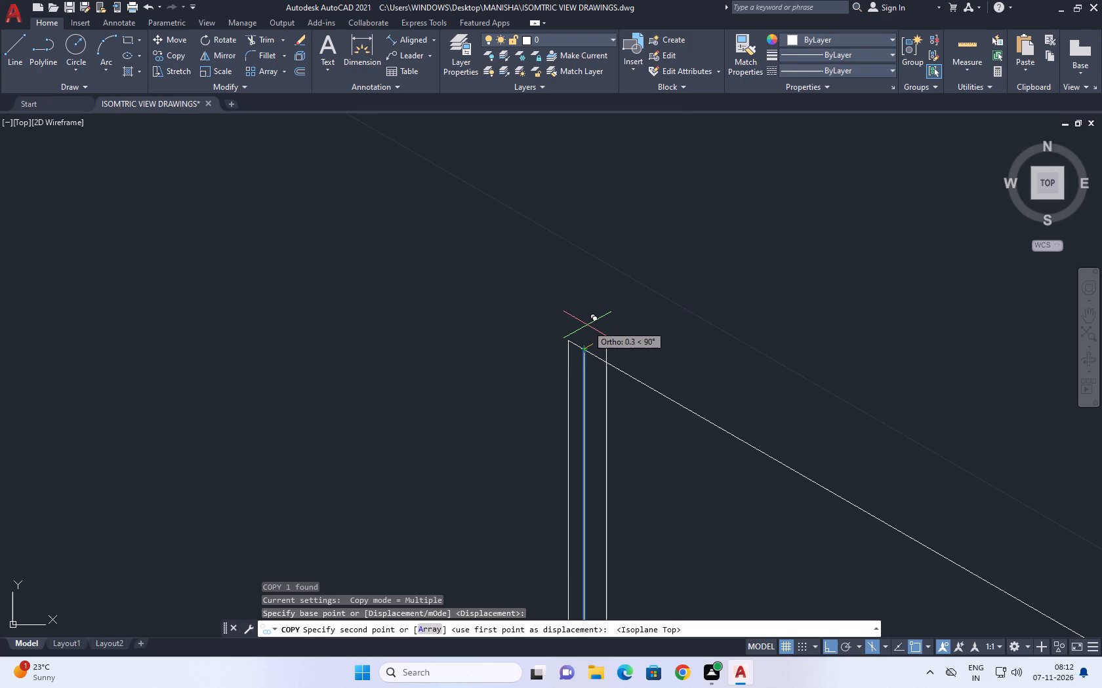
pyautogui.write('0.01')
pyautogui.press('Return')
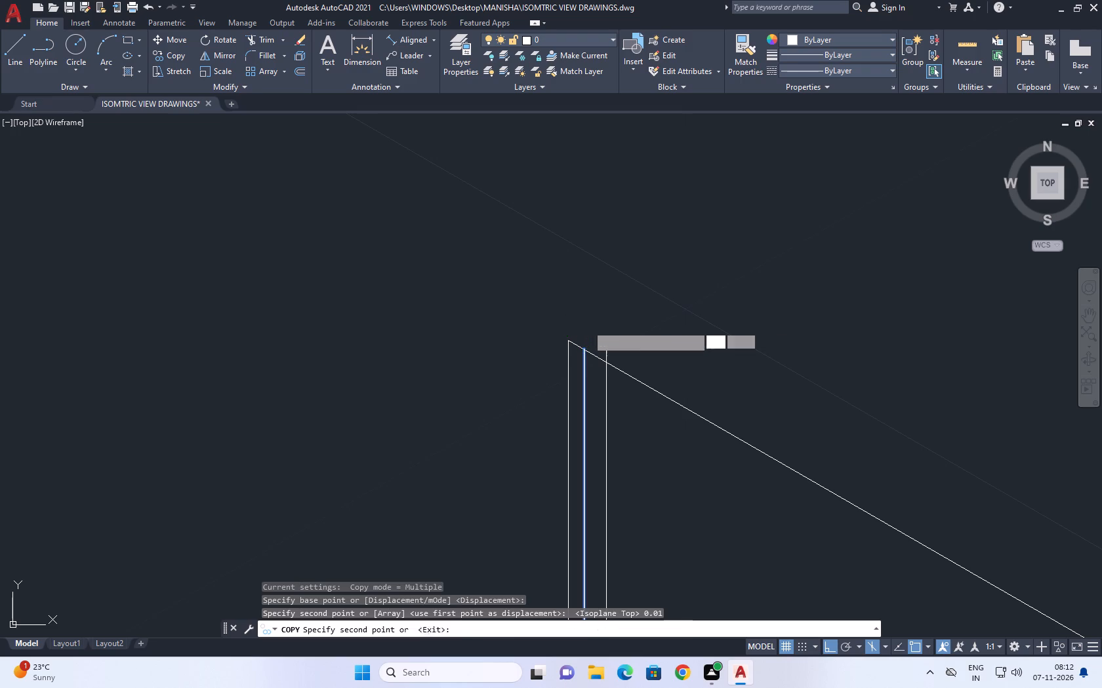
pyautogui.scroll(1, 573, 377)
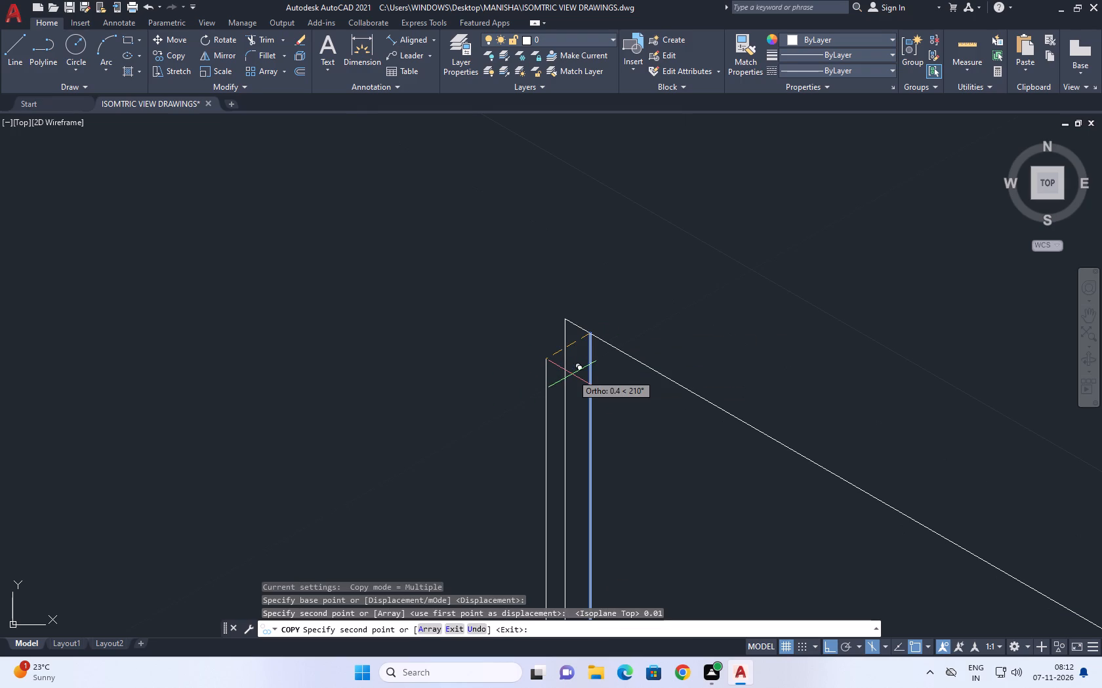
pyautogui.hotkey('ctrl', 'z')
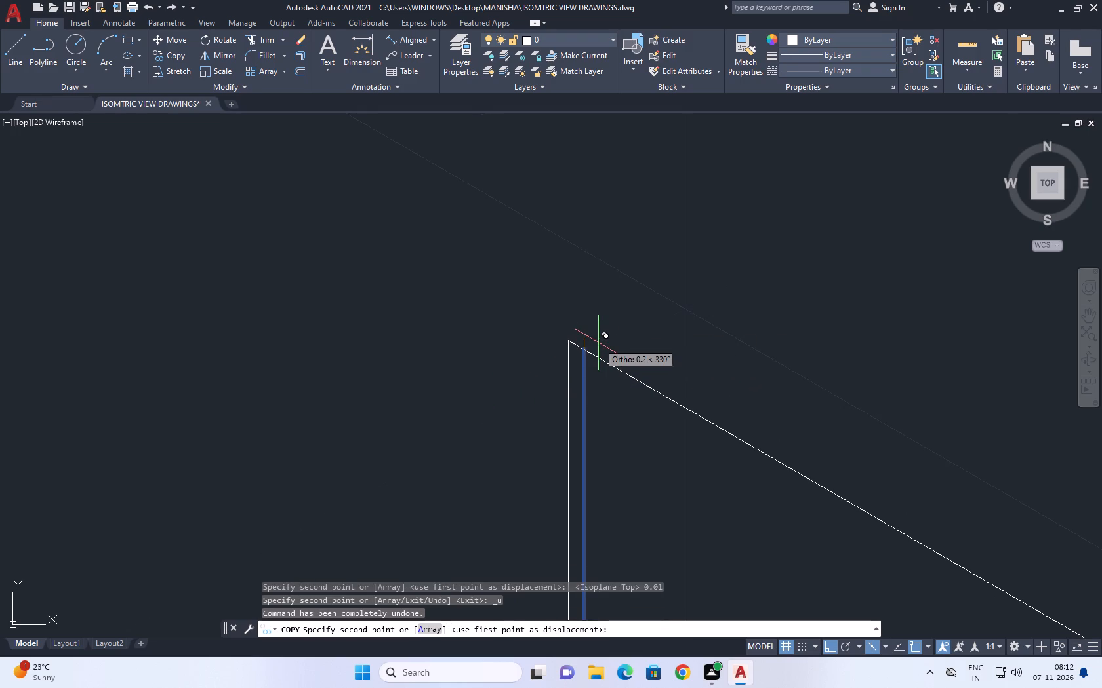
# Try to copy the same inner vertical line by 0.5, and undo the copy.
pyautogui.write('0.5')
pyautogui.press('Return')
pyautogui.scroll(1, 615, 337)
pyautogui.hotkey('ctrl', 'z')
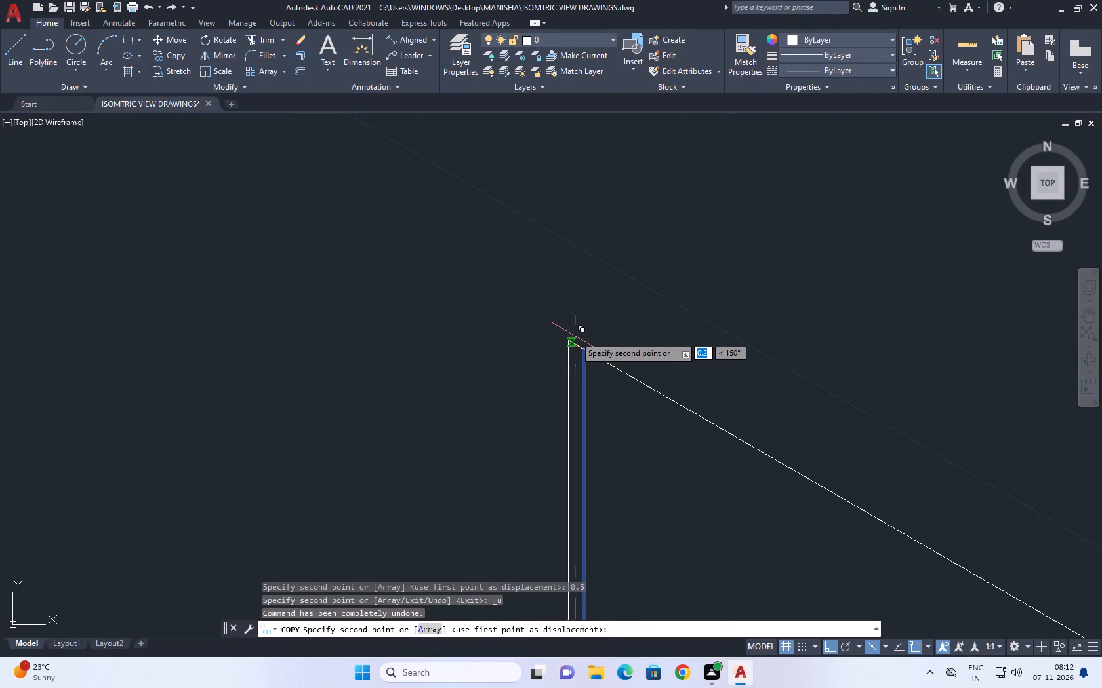
# Copy the inner vertical line 0.1 along the 30° isometric axis on the top isoplane.
pyautogui.scroll(2, 579, 328)
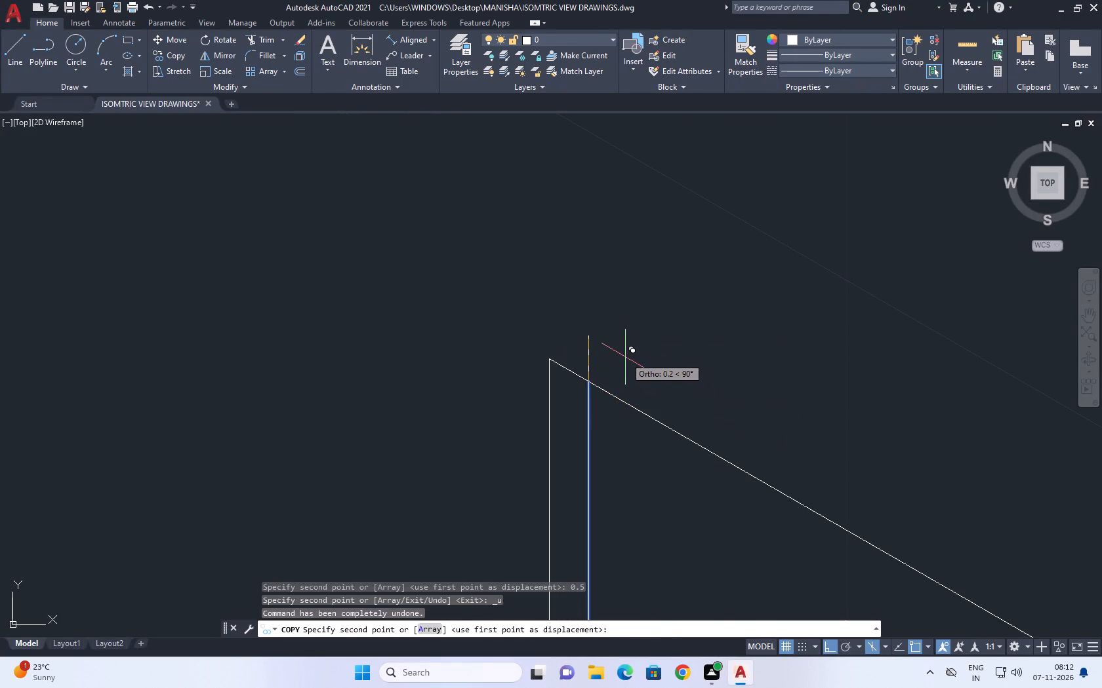
pyautogui.press('F5')
pyautogui.write('0.1')
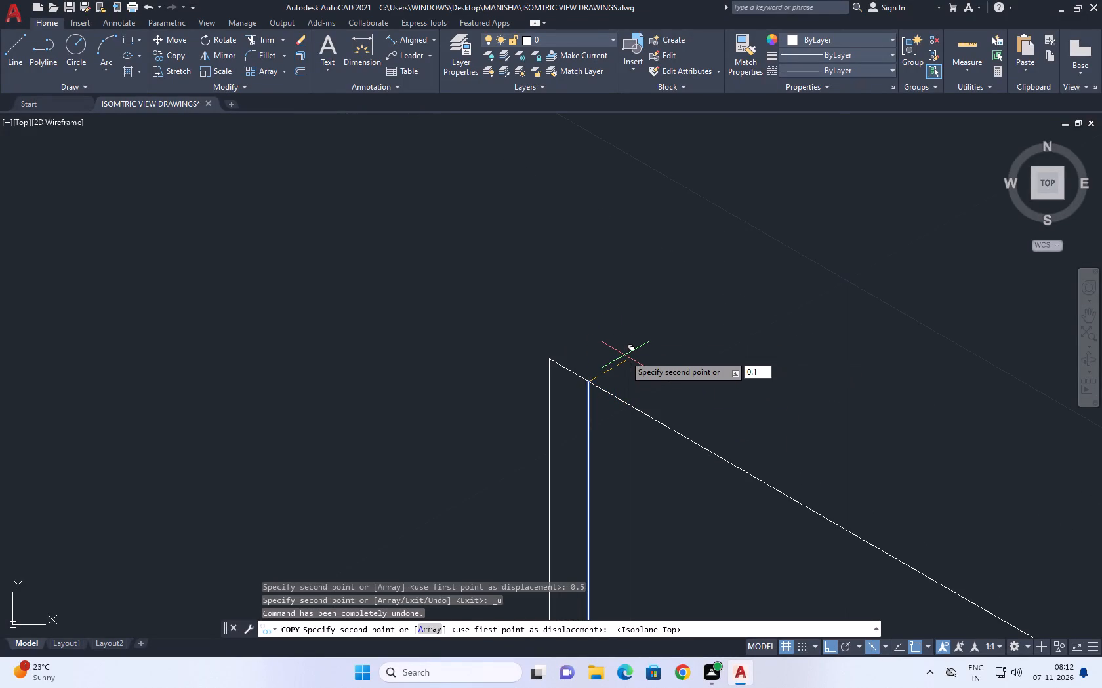
pyautogui.press('Return')
pyautogui.press('Escape')
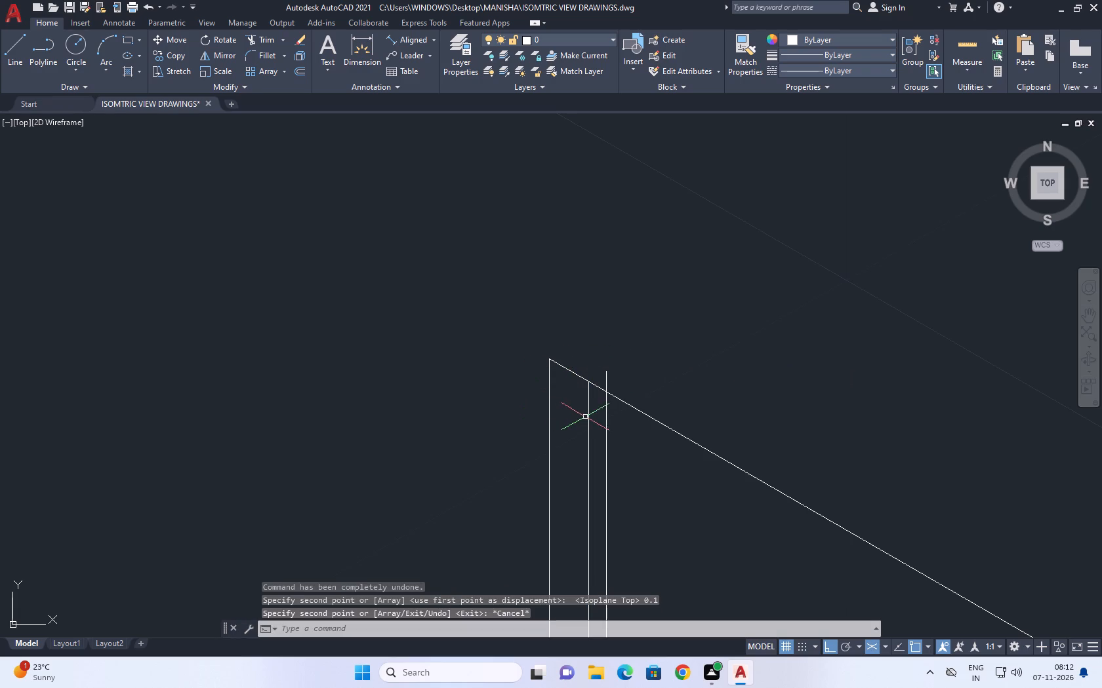
# Trim the end of the copied vertical line that projects above the face's sloping top edge.
pyautogui.write('TR')
pyautogui.press('space')
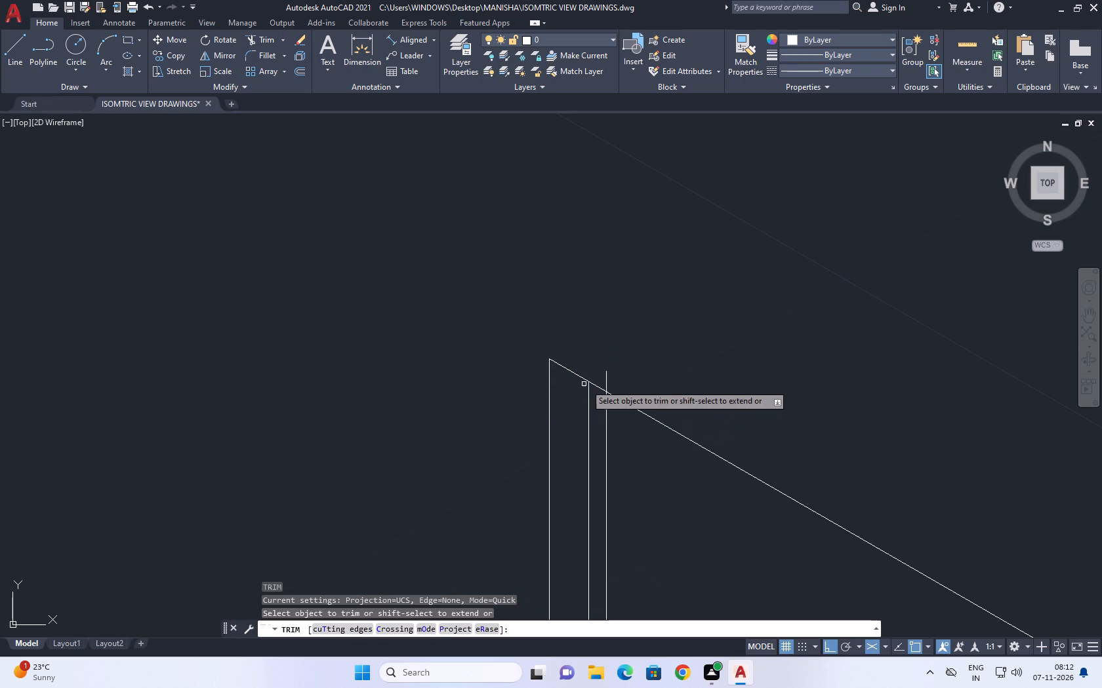
pyautogui.click(600, 378)
pyautogui.click(637, 381)
pyautogui.scroll(-4, 631, 377)
pyautogui.press('Escape')
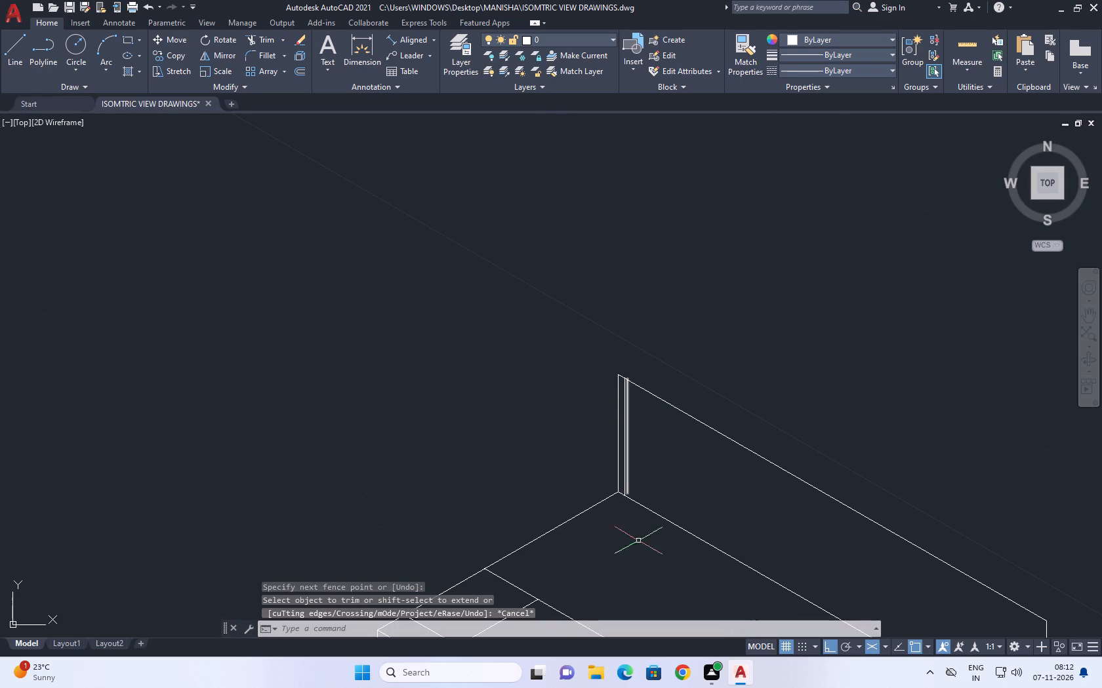
# Draw a short 30° line joining the lower ends of the two inner vertical lines.
pyautogui.press('l')
pyautogui.press('space')
pyautogui.scroll(1, 640, 553)
pyautogui.scroll(1, 610, 471)
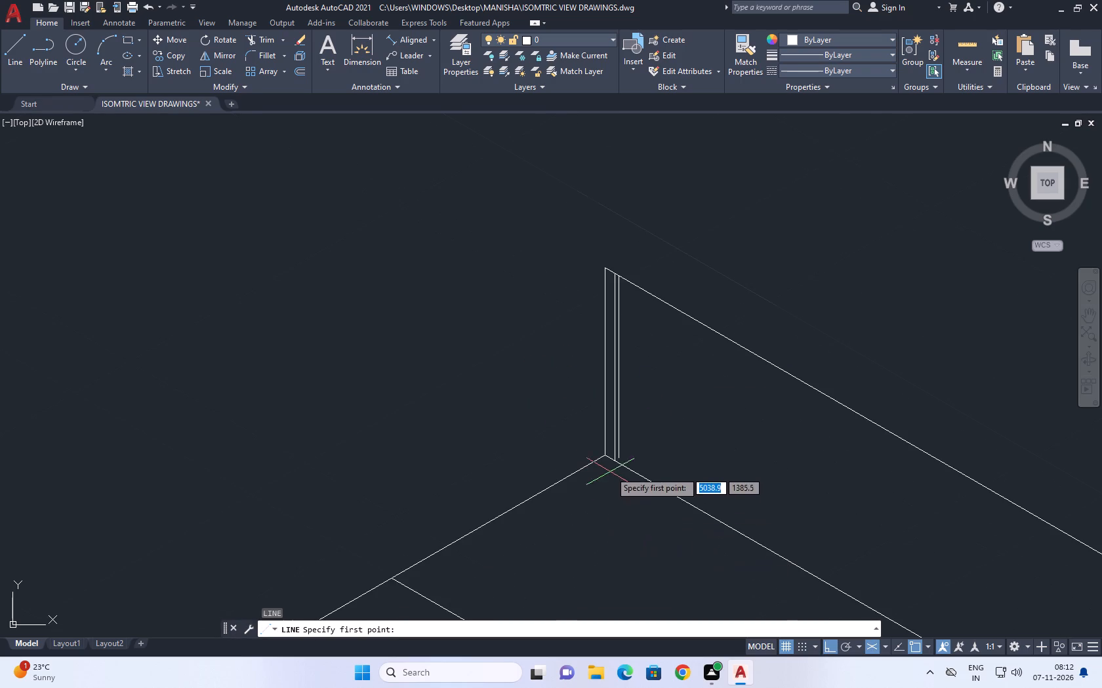
pyautogui.scroll(4, 610, 471)
pyautogui.click(618, 461)
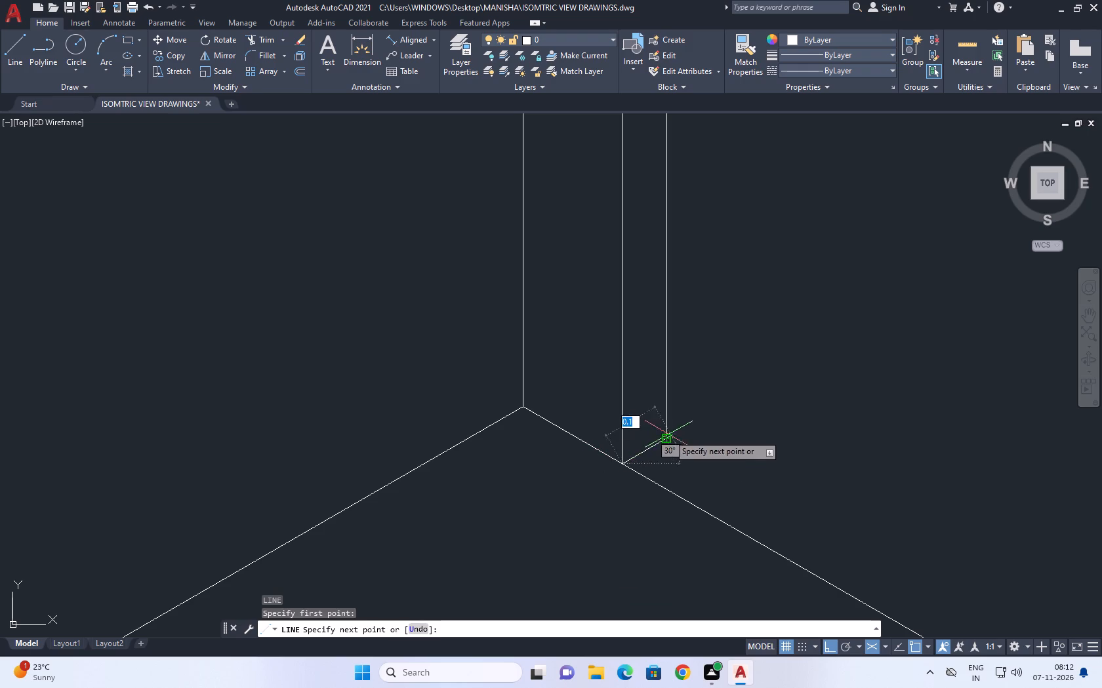
pyautogui.click(668, 434)
pyautogui.press('space')
pyautogui.scroll(-5, 549, 410)
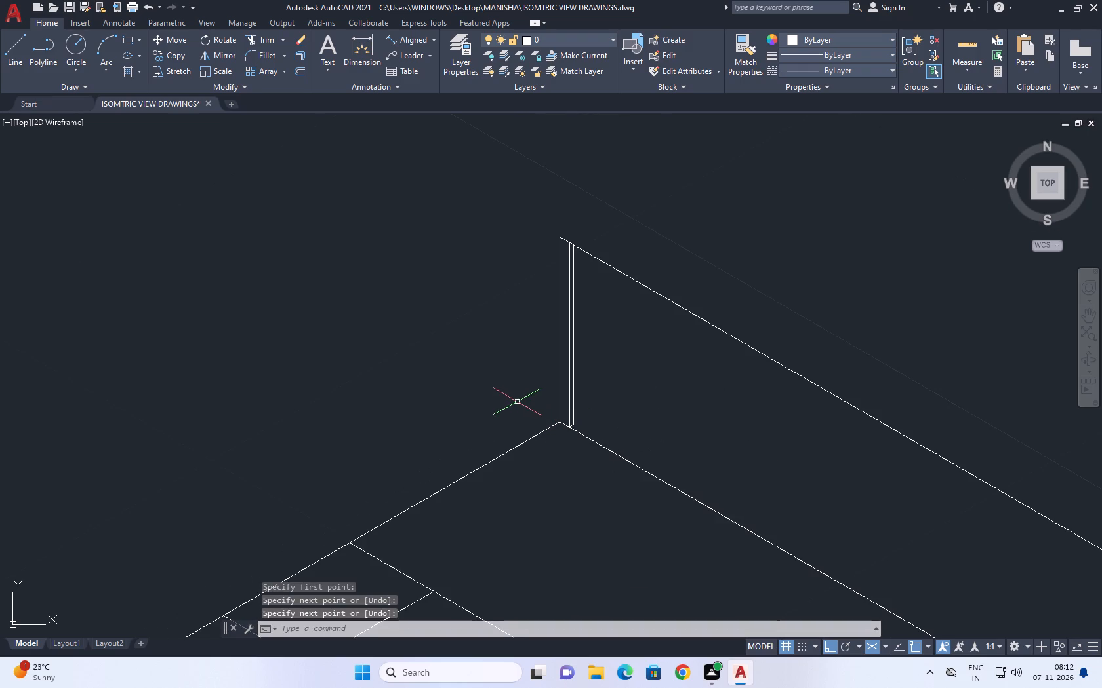
# Draw a line 0.15 long along the 330° isometric axis from the lower end of the second inner vertical line.
pyautogui.moveTo(516, 402); pyautogui.dragTo(578, 455, button='middle')
pyautogui.press('l')
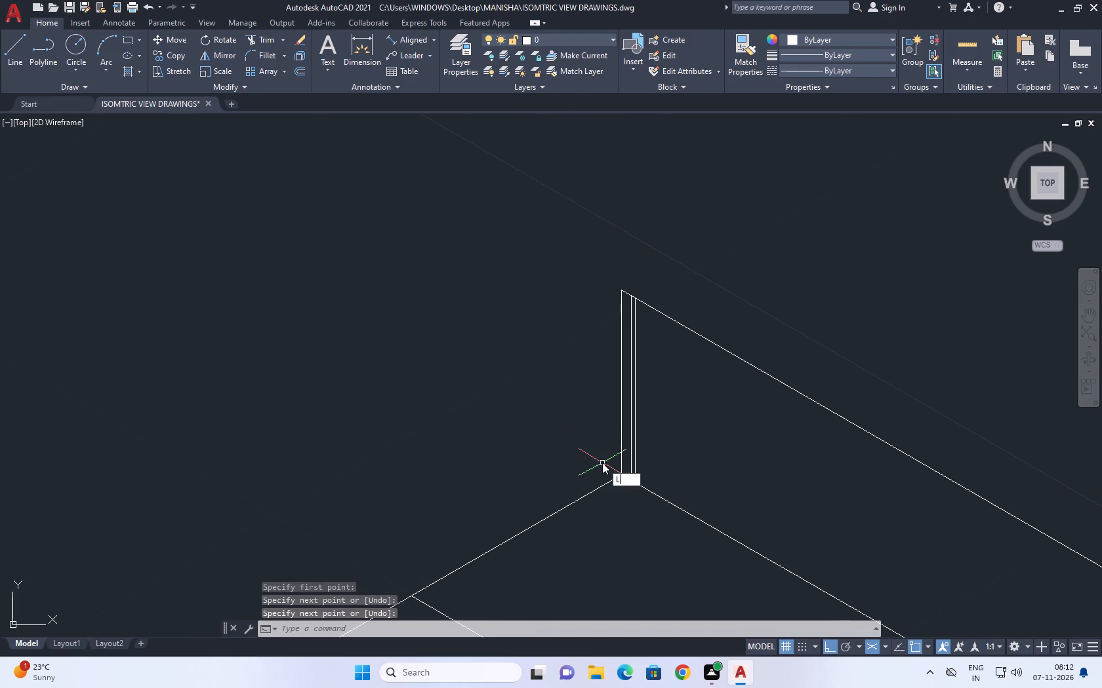
pyautogui.press('space')
pyautogui.scroll(6, 637, 480)
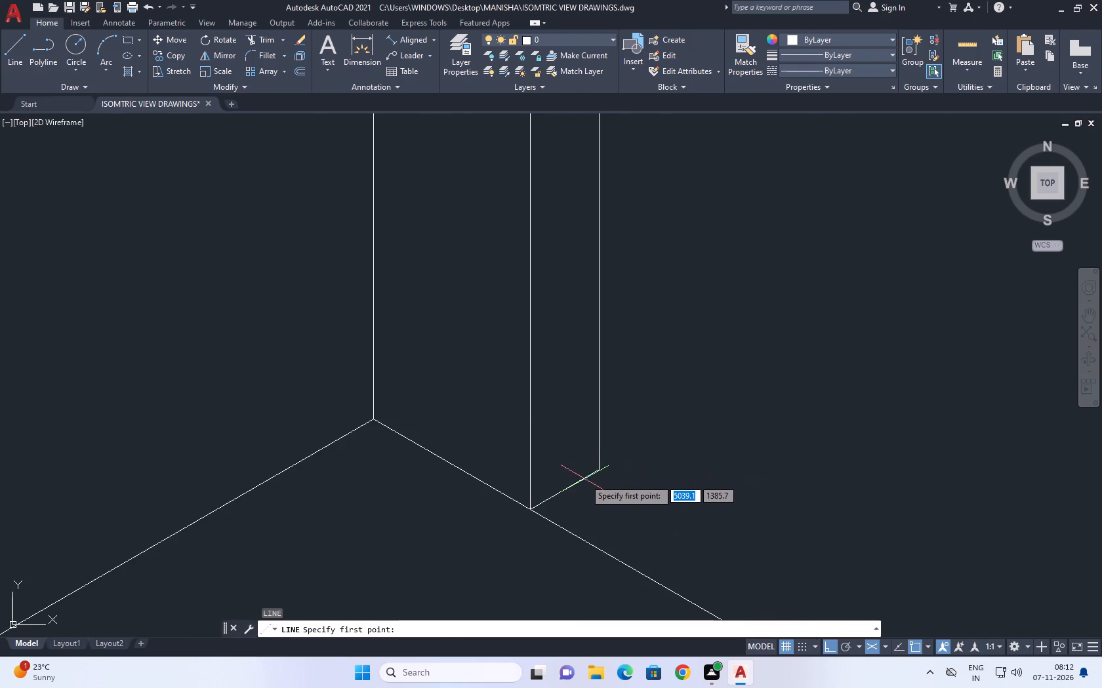
pyautogui.click(600, 467)
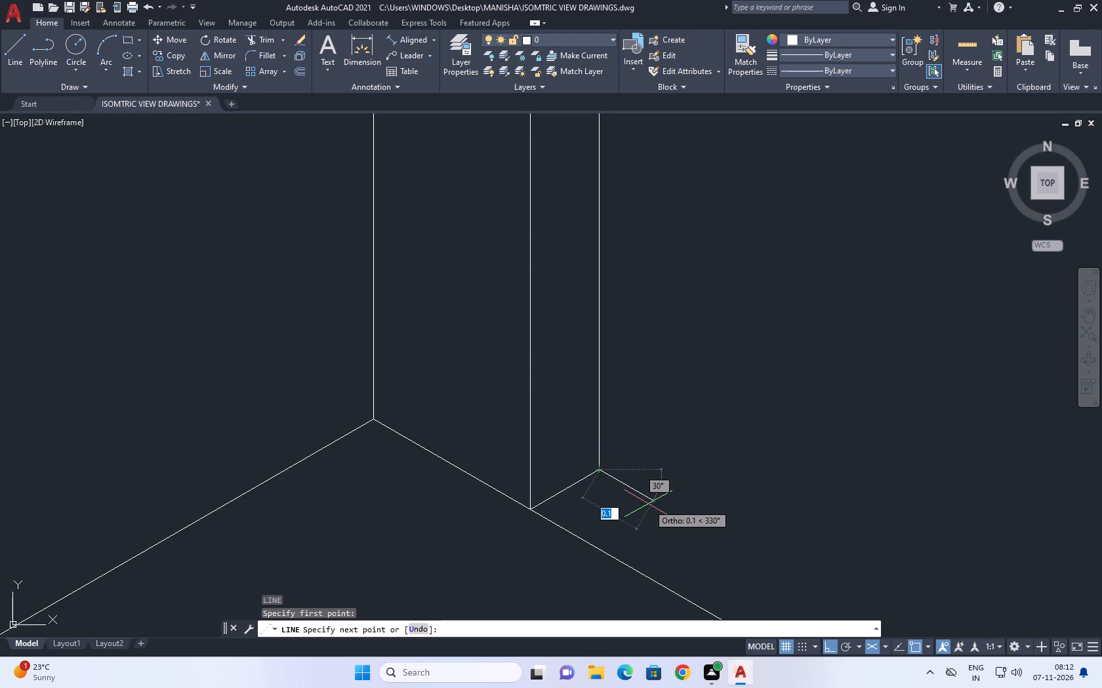
pyautogui.scroll(-3, 668, 518)
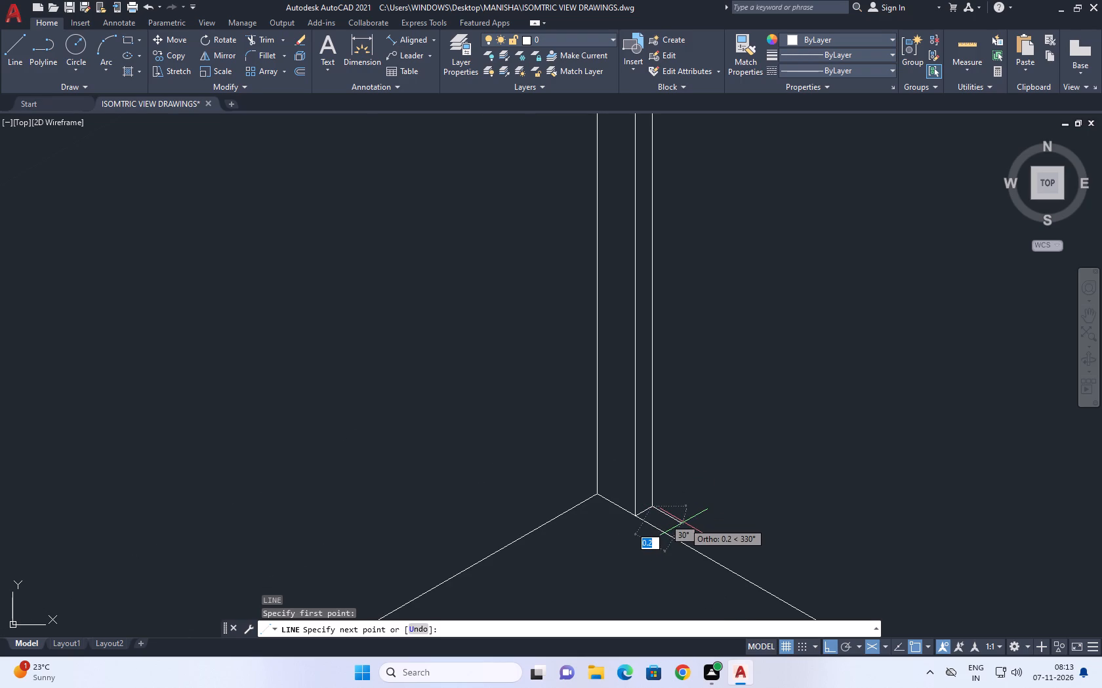
pyautogui.write('0.15')
pyautogui.press('Return')
# Continue the line vertically from the 0.15 segment's end to just above the face's sloping top edge, using the right isoplane.
pyautogui.scroll(-5, 727, 421)
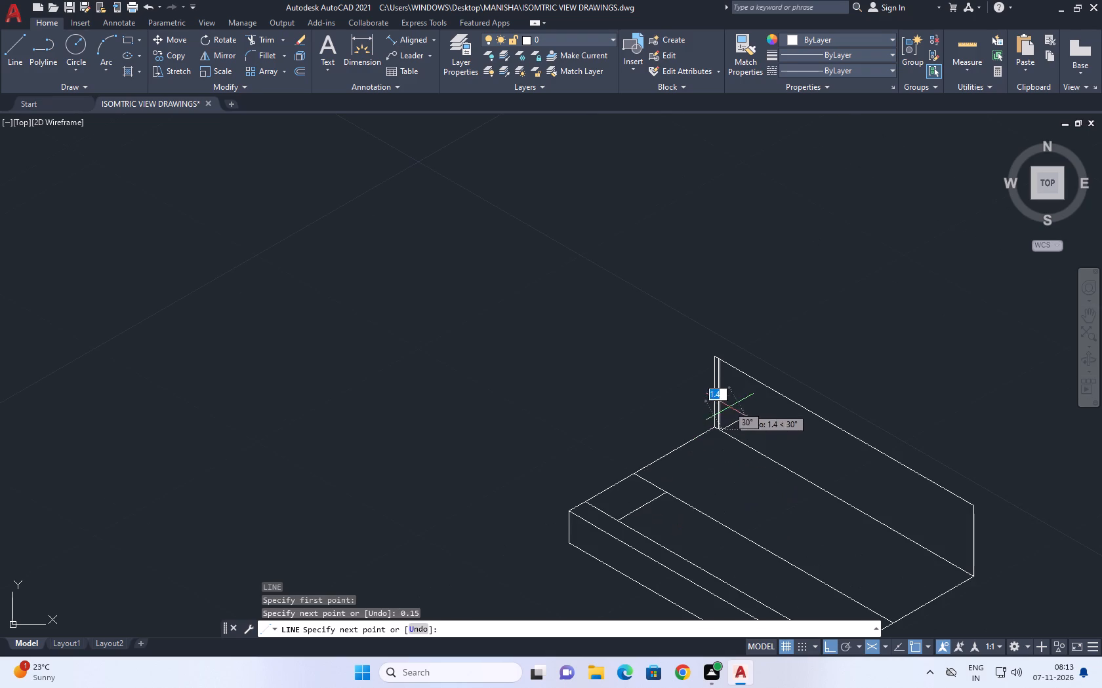
pyautogui.press('F5')
pyautogui.scroll(5, 720, 369)
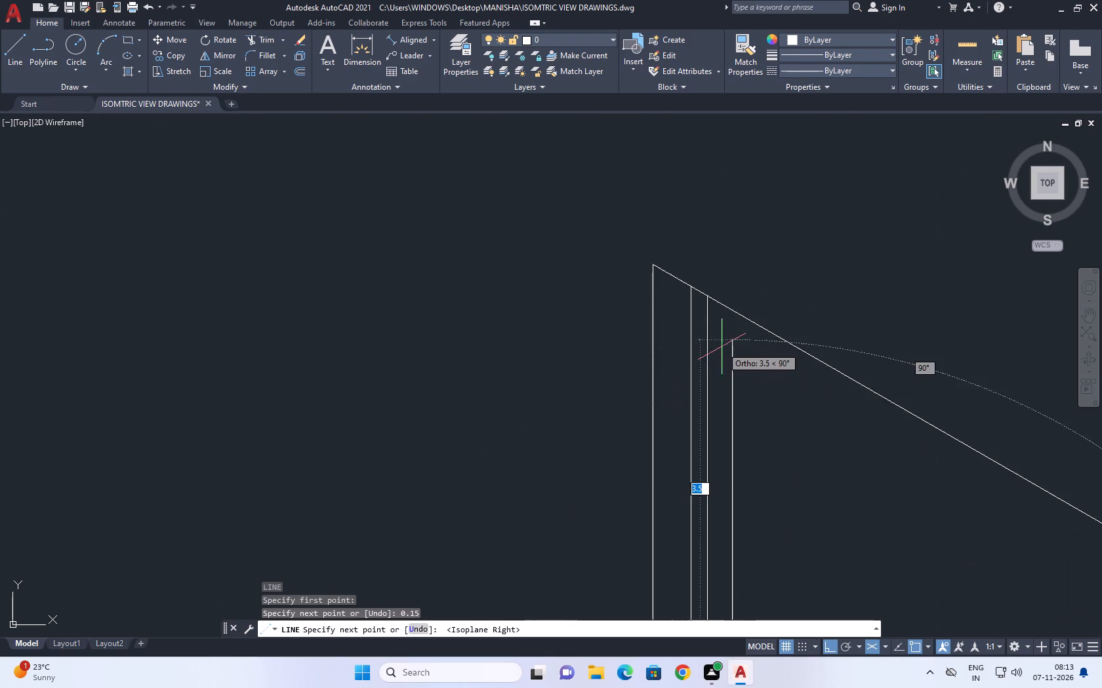
pyautogui.scroll(3, 723, 345)
pyautogui.moveTo(733, 261); pyautogui.dragTo(710, 336, button='middle')
pyautogui.click(722, 290)
pyautogui.press('space')
pyautogui.scroll(-1, 707, 337)
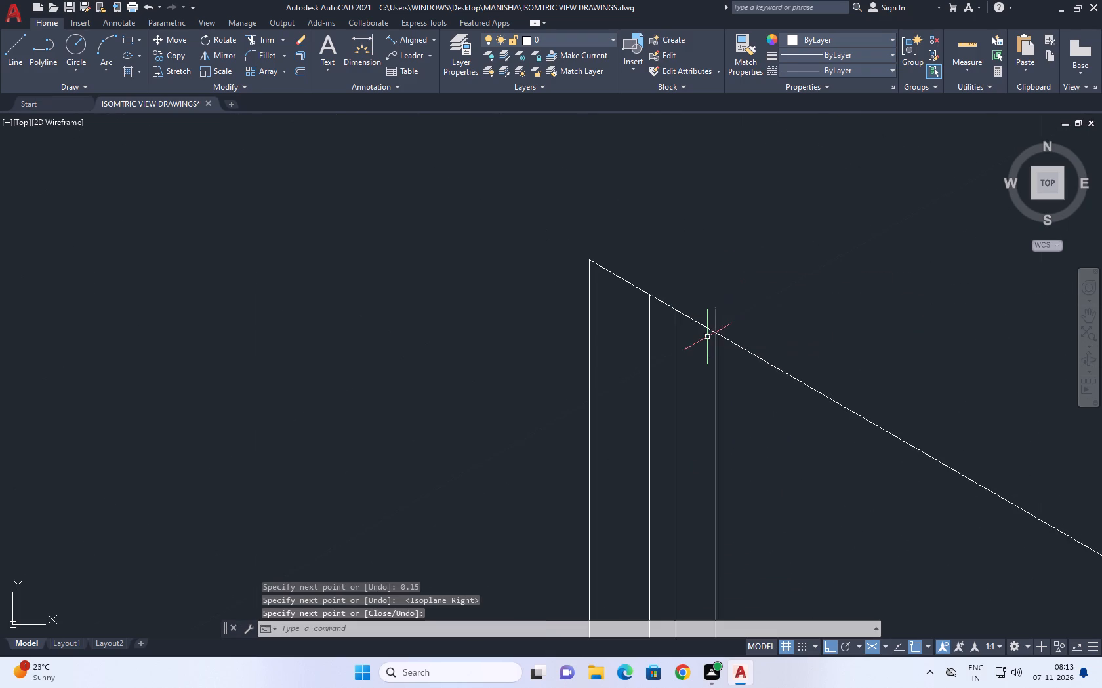
# Trim the end of the third inner vertical line that projects above the face's sloping top edge.
pyautogui.scroll(5, 664, 317)
pyautogui.moveTo(770, 337); pyautogui.dragTo(691, 335, button='middle')
pyautogui.write('TR')
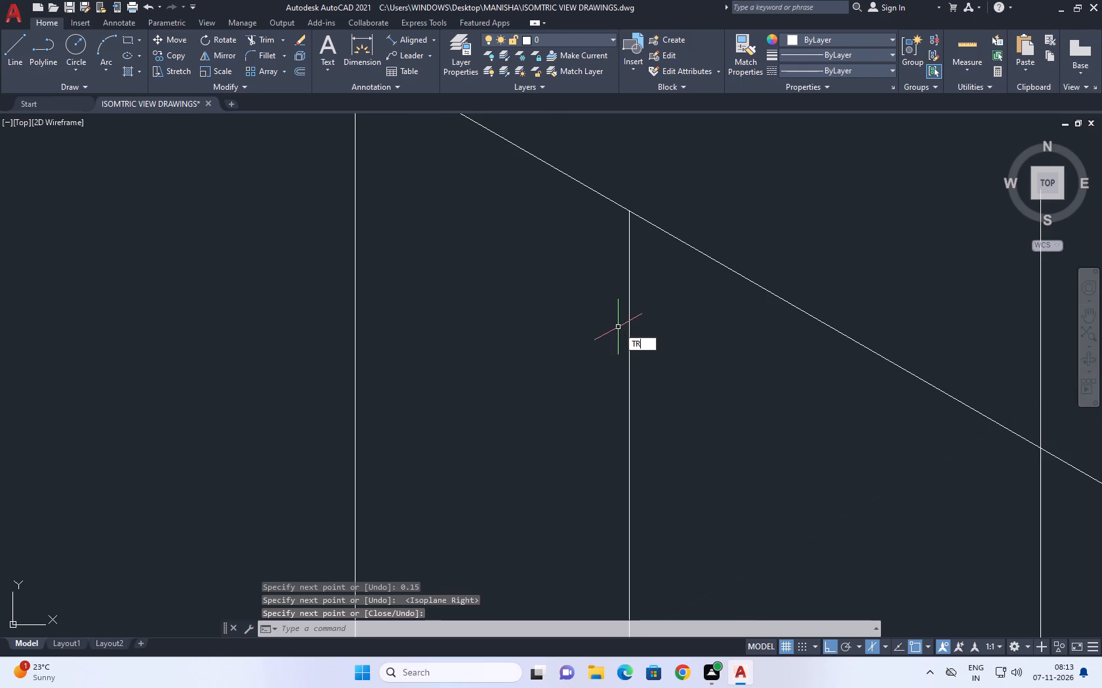
pyautogui.press('space')
pyautogui.scroll(-3, 618, 324)
pyautogui.click(733, 313)
pyautogui.click(685, 303)
pyautogui.scroll(-7, 640, 302)
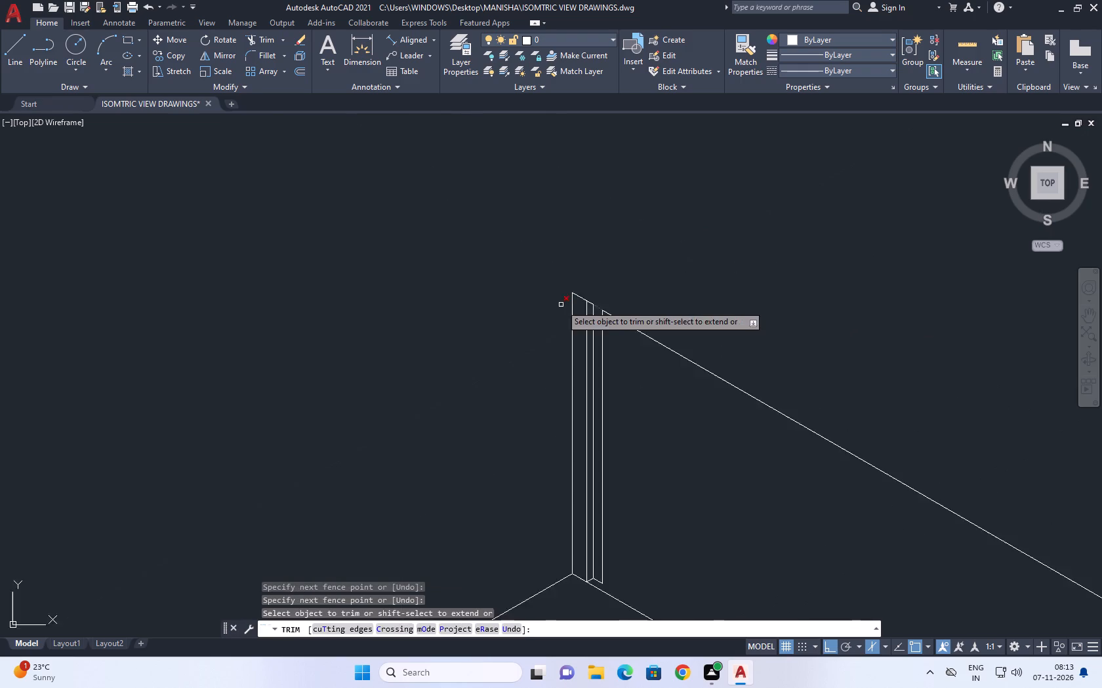
pyautogui.scroll(-3, 561, 305)
pyautogui.press('space')
# Copy the third inner vertical line 0.1 along the 30° isometric axis from its top endpoint.
pyautogui.scroll(6, 574, 328)
pyautogui.moveTo(533, 337); pyautogui.dragTo(528, 347)
pyautogui.click(516, 381)
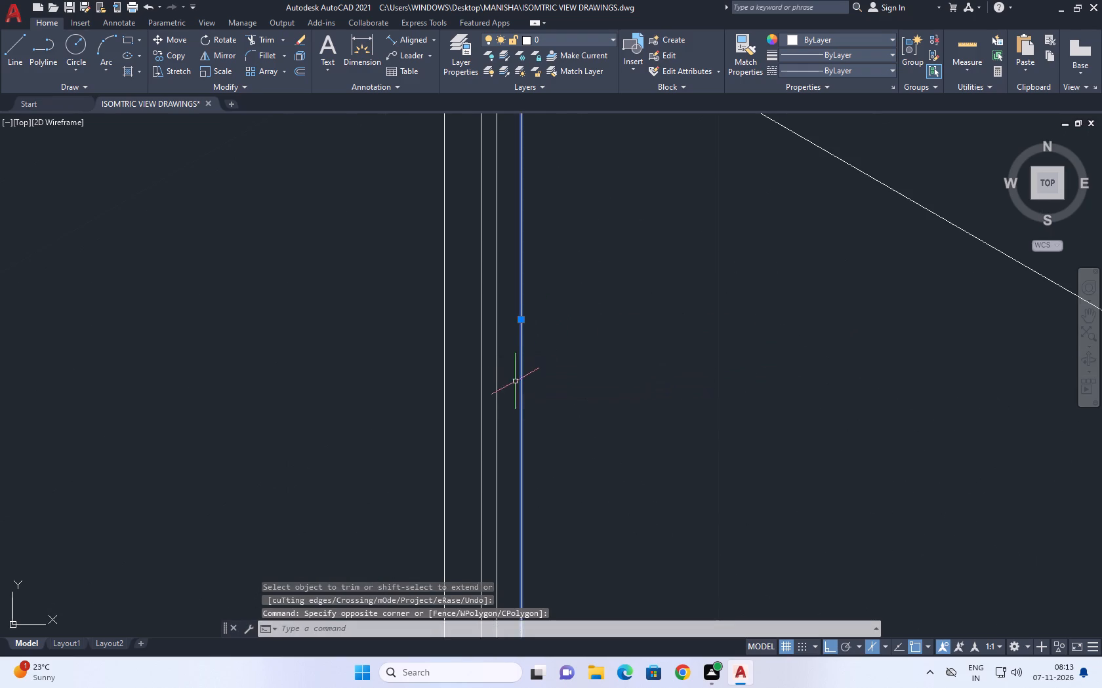
pyautogui.moveTo(534, 372); pyautogui.dragTo(560, 415, button='middle')
pyautogui.press('c')
pyautogui.scroll(1, 560, 415)
pyautogui.press('o')
pyautogui.press('space')
pyautogui.scroll(-3, 560, 411)
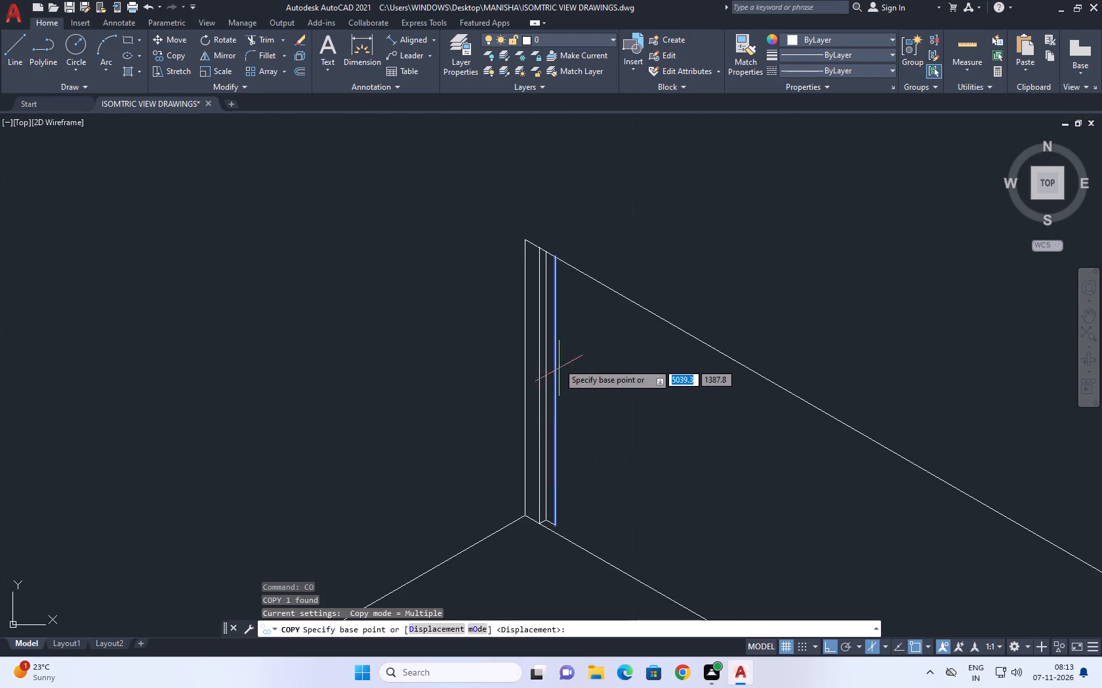
pyautogui.scroll(1, 560, 303)
pyautogui.scroll(5, 550, 226)
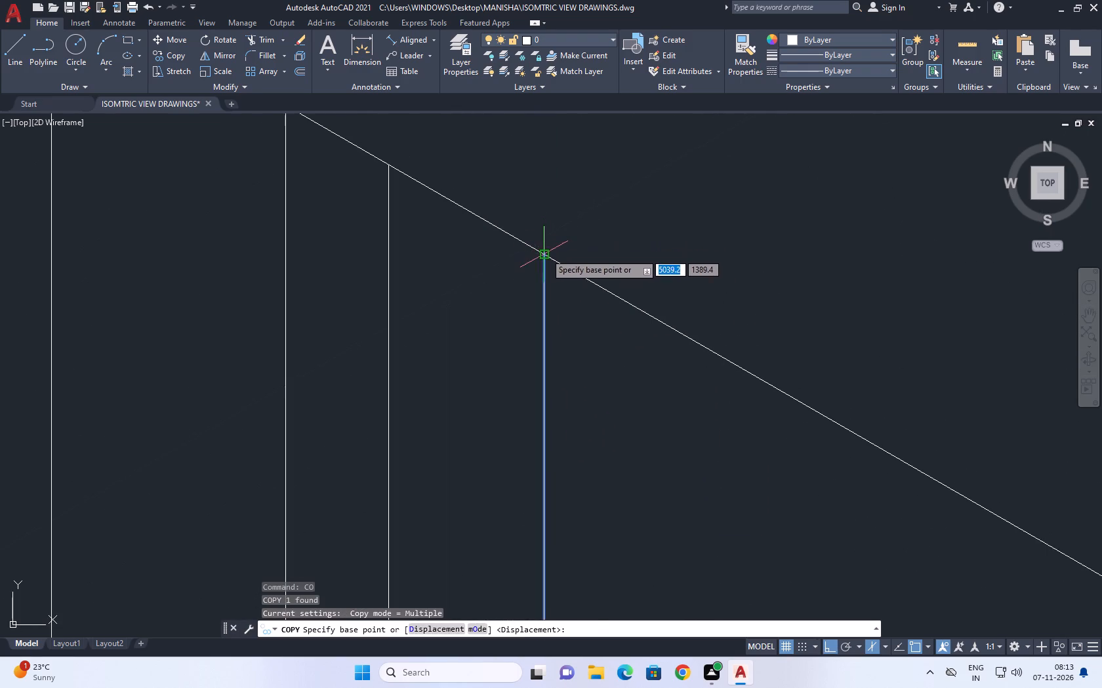
pyautogui.click(545, 253)
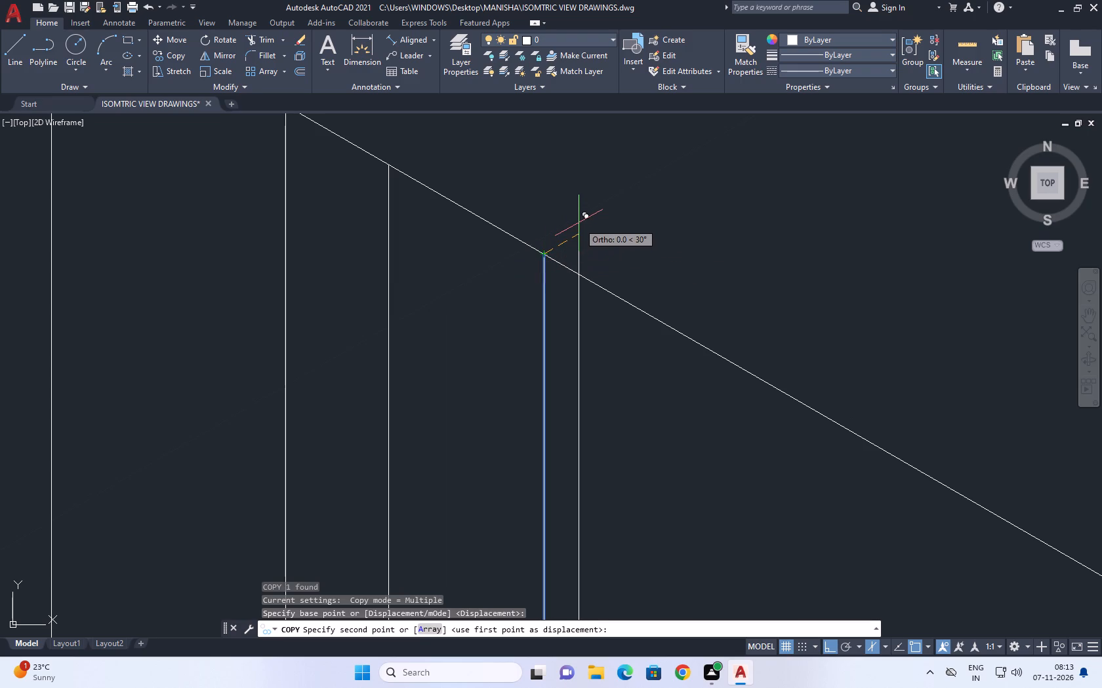
pyautogui.write('0.')
pyautogui.press('1')
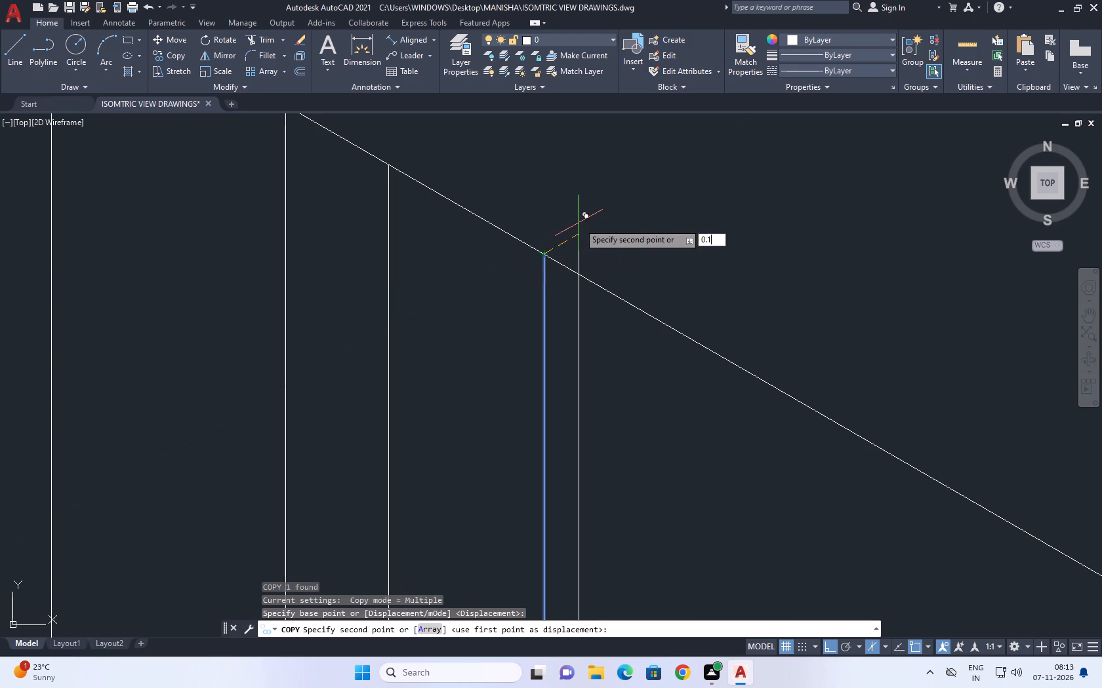
pyautogui.press('Return')
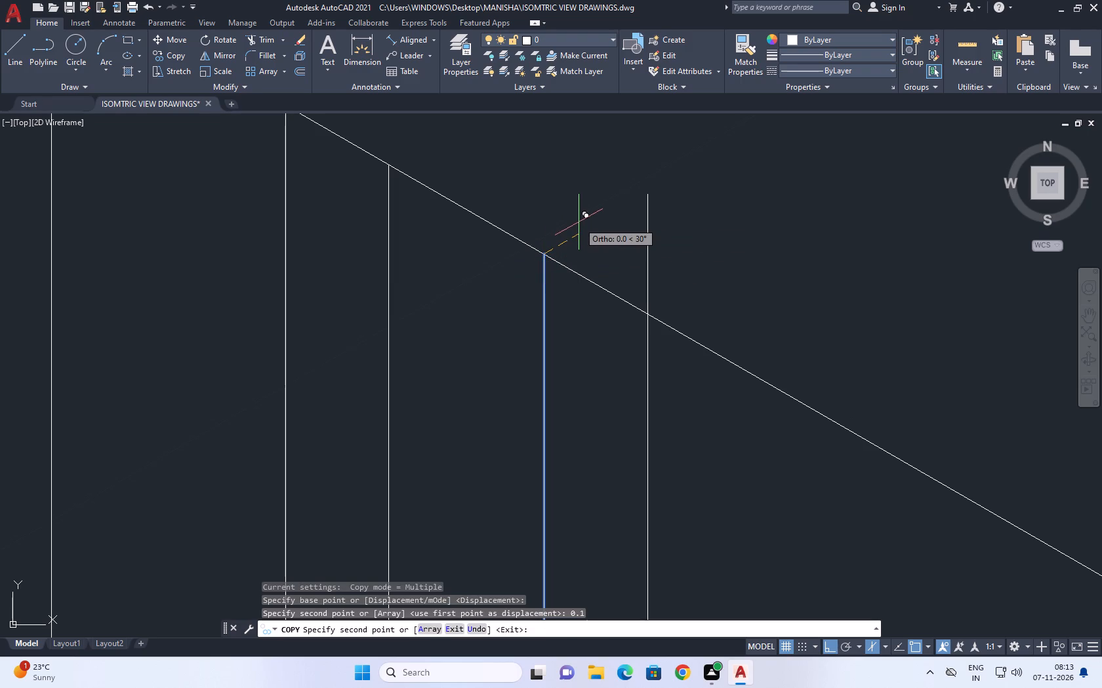
pyautogui.press('Escape')
# Trim the end of the fourth inner vertical line that projects above the face's sloping top edge.
pyautogui.write('TR')
pyautogui.press('space')
pyautogui.click(585, 223)
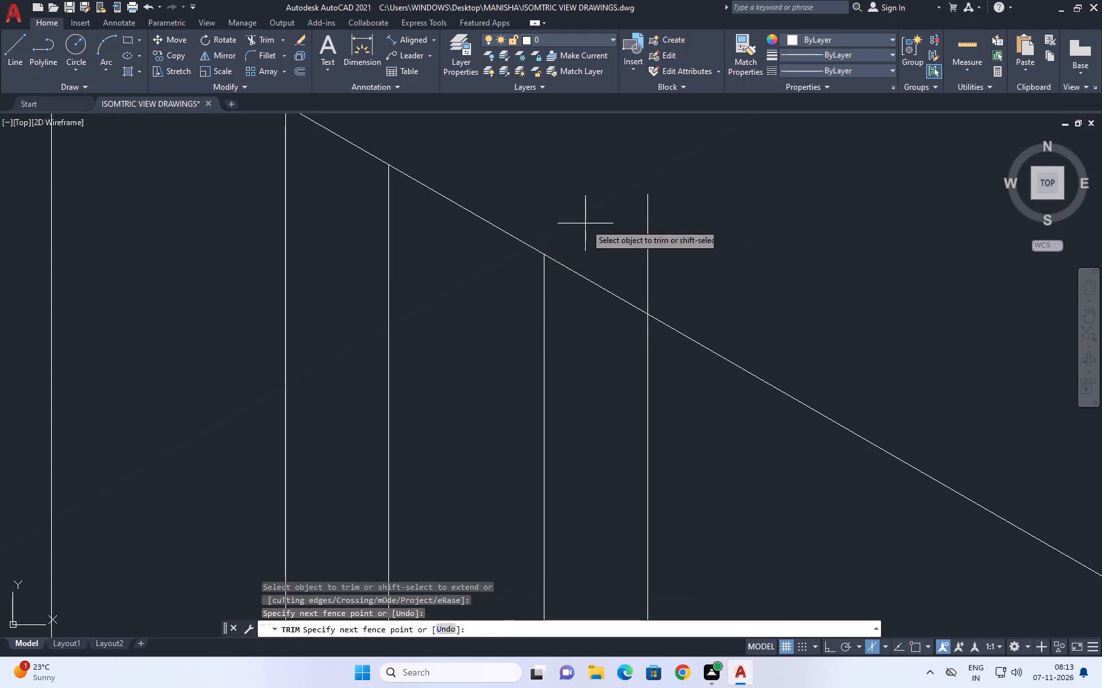
pyautogui.click(732, 246)
pyautogui.scroll(-7, 724, 242)
pyautogui.press('space')
# Draw a 0.1 line at 30° joining the bottom ends of the third and fourth inner vertical lines.
pyautogui.scroll(3, 741, 410)
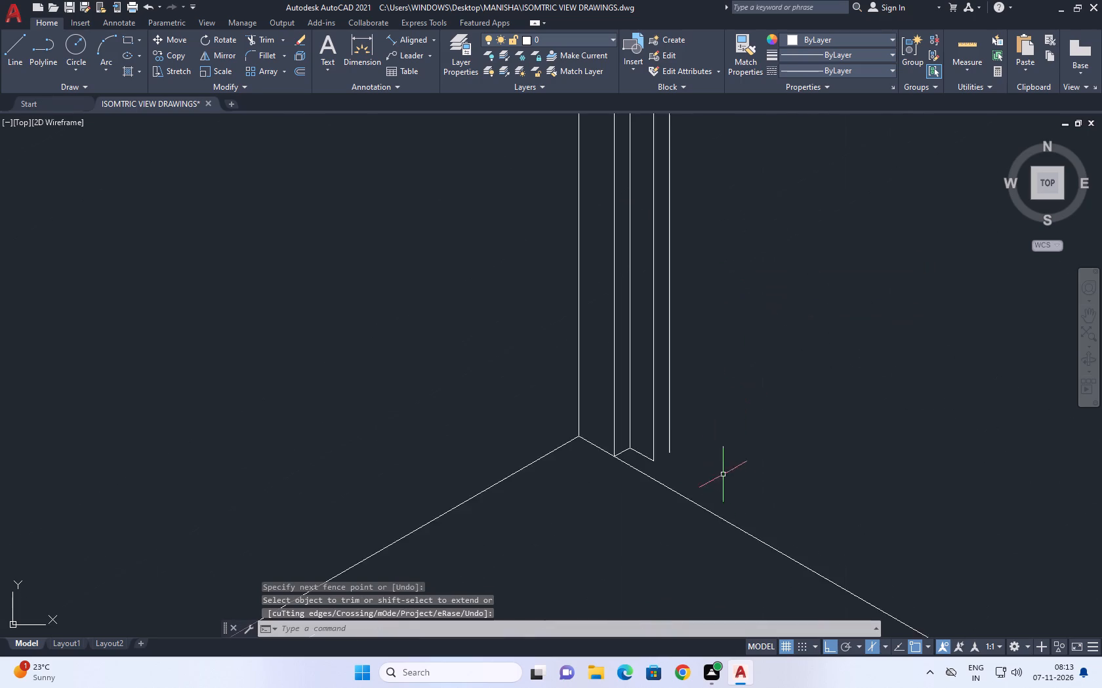
pyautogui.scroll(3, 721, 474)
pyautogui.moveTo(628, 416); pyautogui.dragTo(628, 423, button='middle')
pyautogui.press('l')
pyautogui.scroll(1, 628, 423)
pyautogui.press('space')
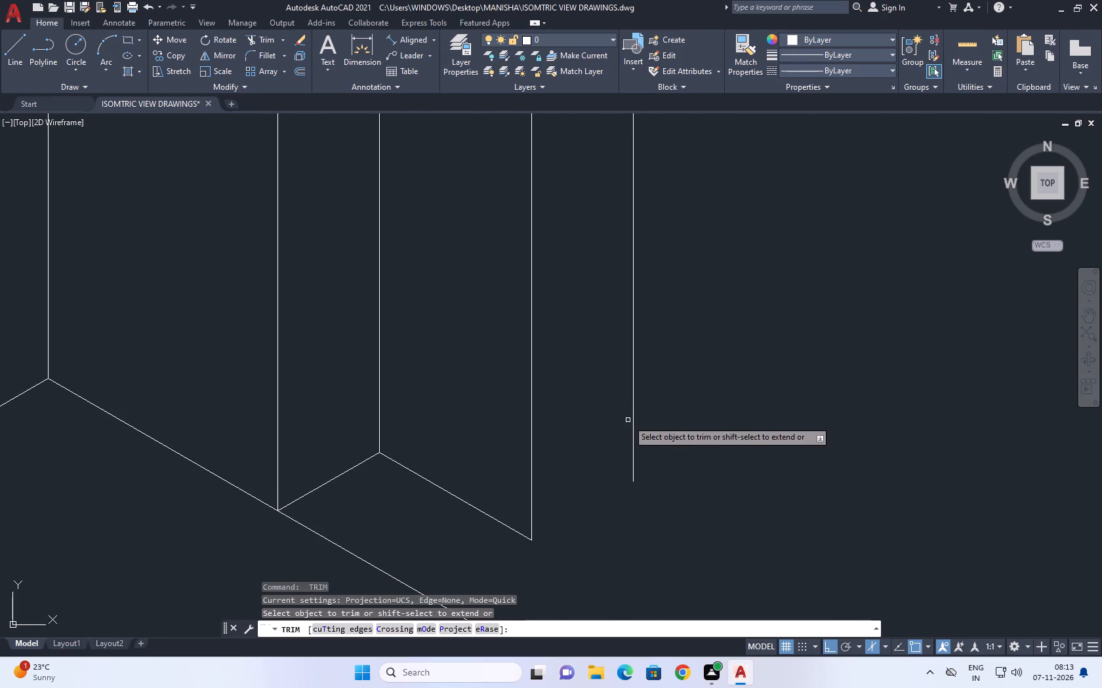
pyautogui.press('Escape')
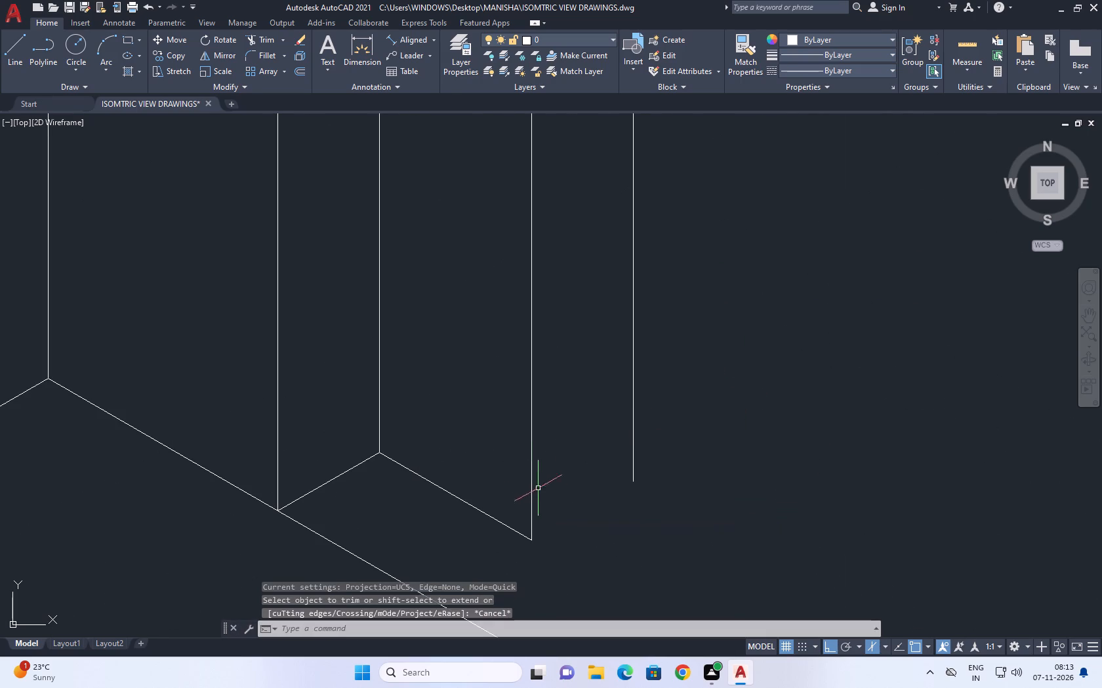
pyautogui.press('l')
pyautogui.press('space')
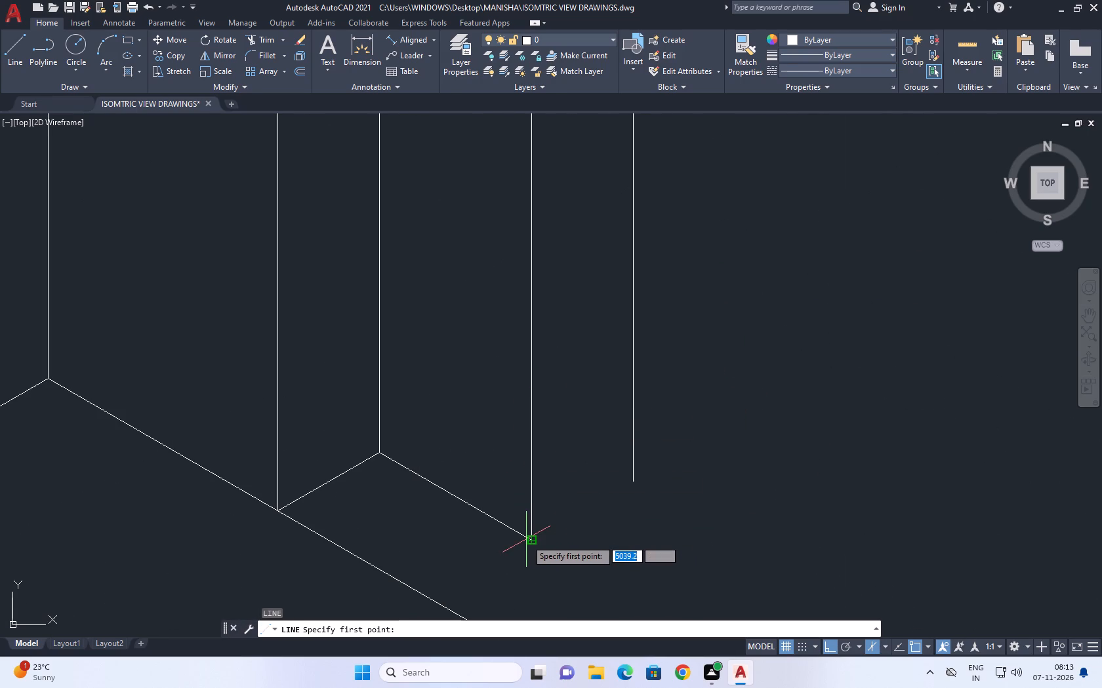
pyautogui.click(527, 539)
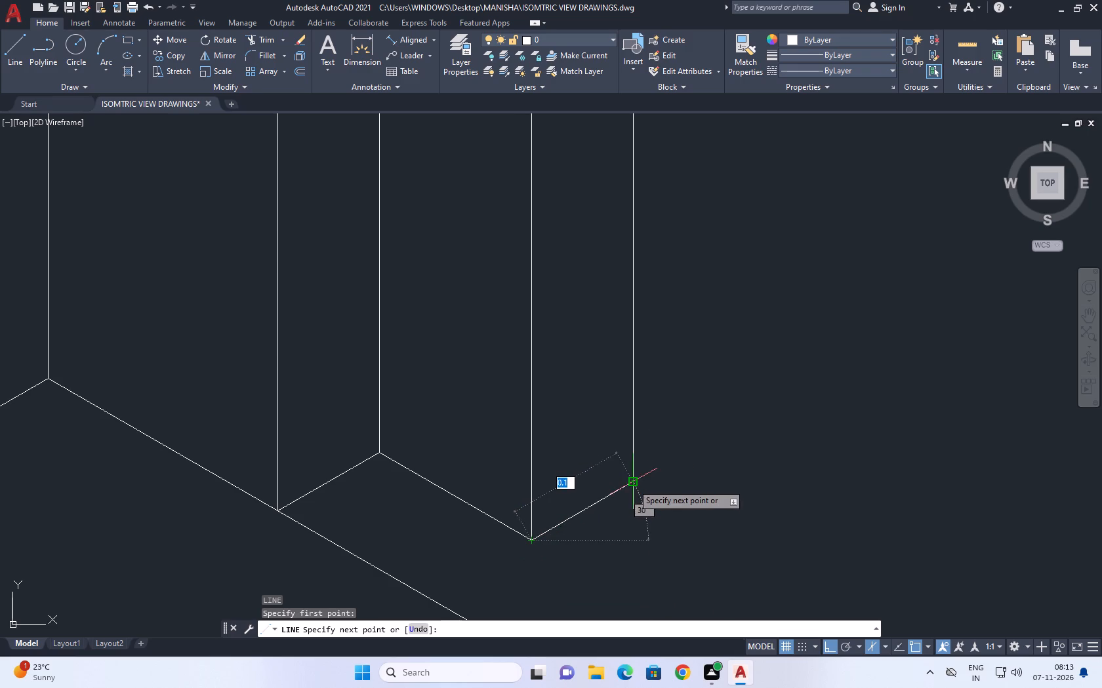
pyautogui.click(632, 484)
pyautogui.press('space')
# Draw a vertical line from the midpoint of the back face's bottom edge to above its sloping top edge.
pyautogui.scroll(-6, 623, 373)
pyautogui.moveTo(713, 373); pyautogui.dragTo(680, 384, button='middle')
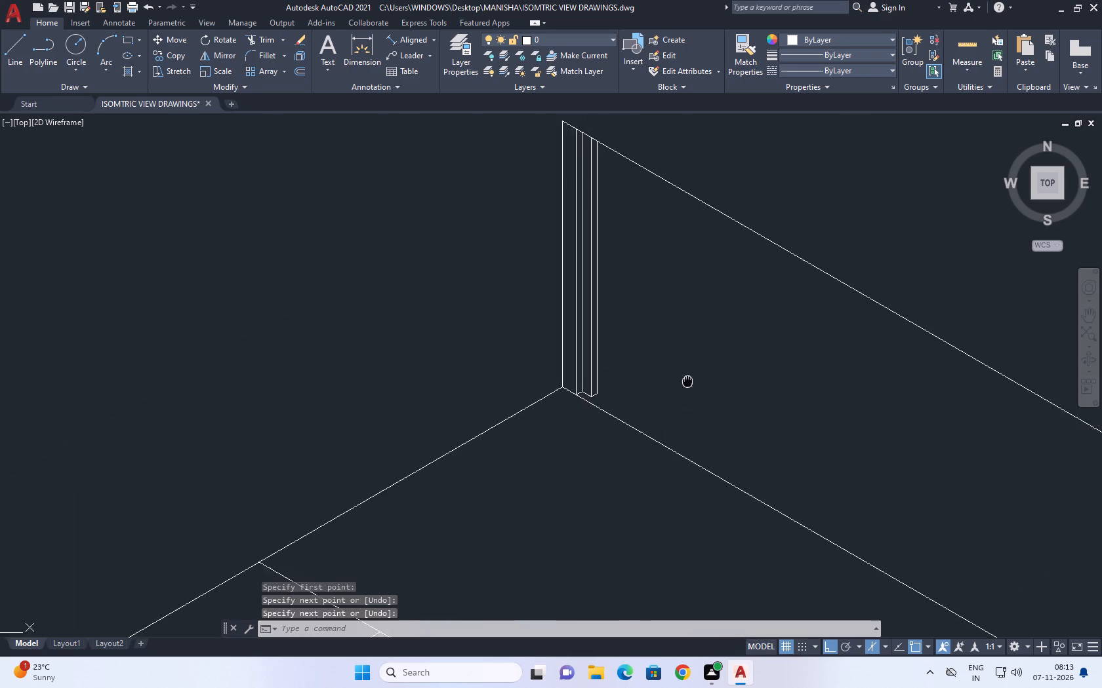
pyautogui.moveTo(680, 384); pyautogui.dragTo(390, 350, button='middle')
pyautogui.press('l')
pyautogui.press('space')
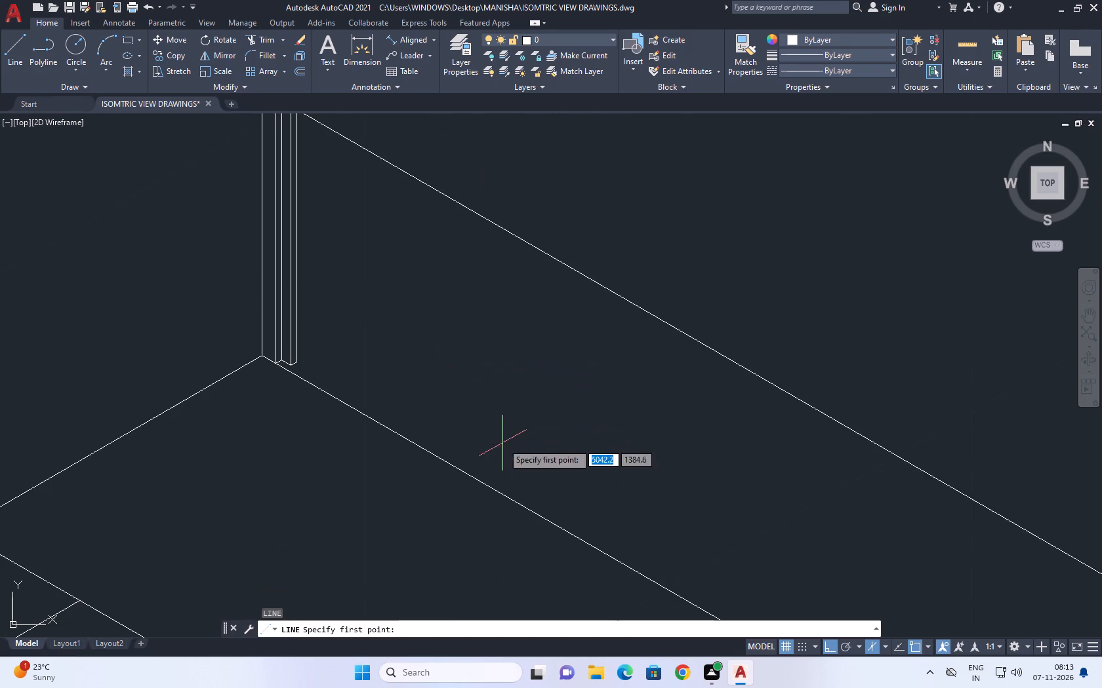
pyautogui.scroll(-3, 590, 468)
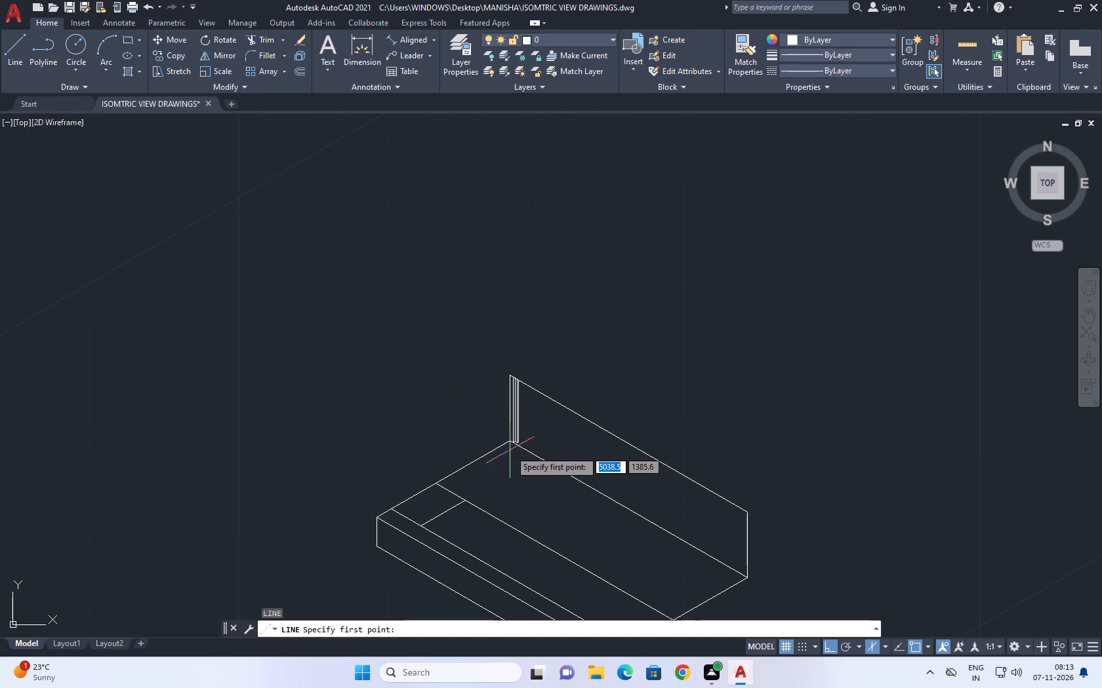
pyautogui.press('Escape')
pyautogui.scroll(1, 619, 520)
pyautogui.moveTo(646, 537); pyautogui.dragTo(659, 534, button='middle')
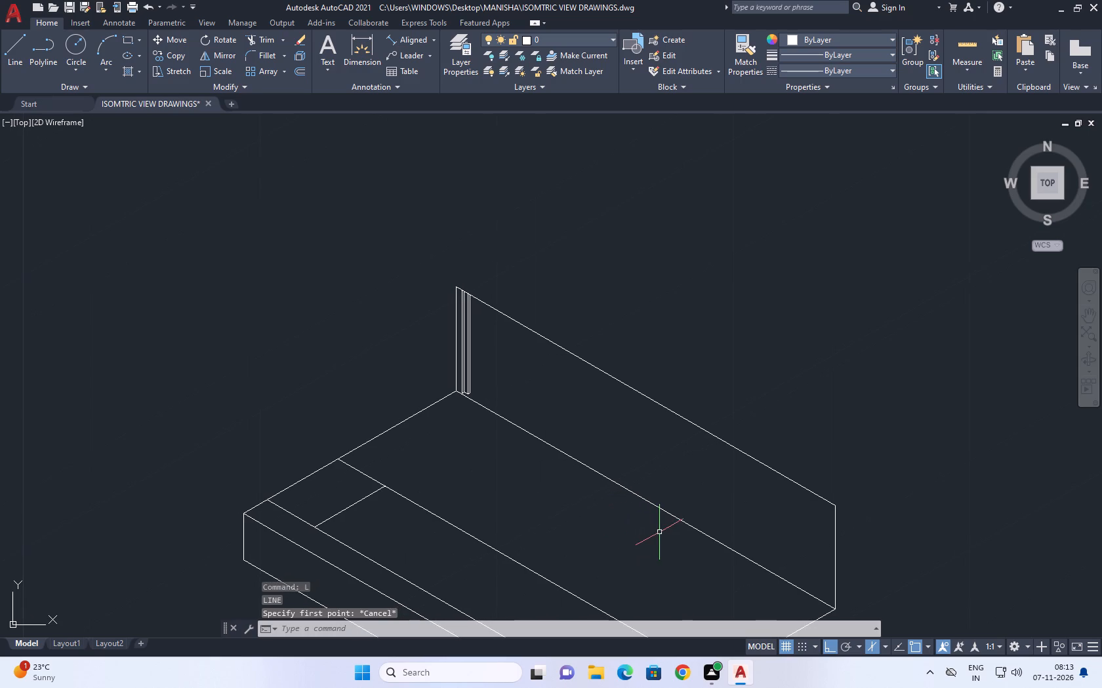
pyautogui.press('l')
pyautogui.press('space')
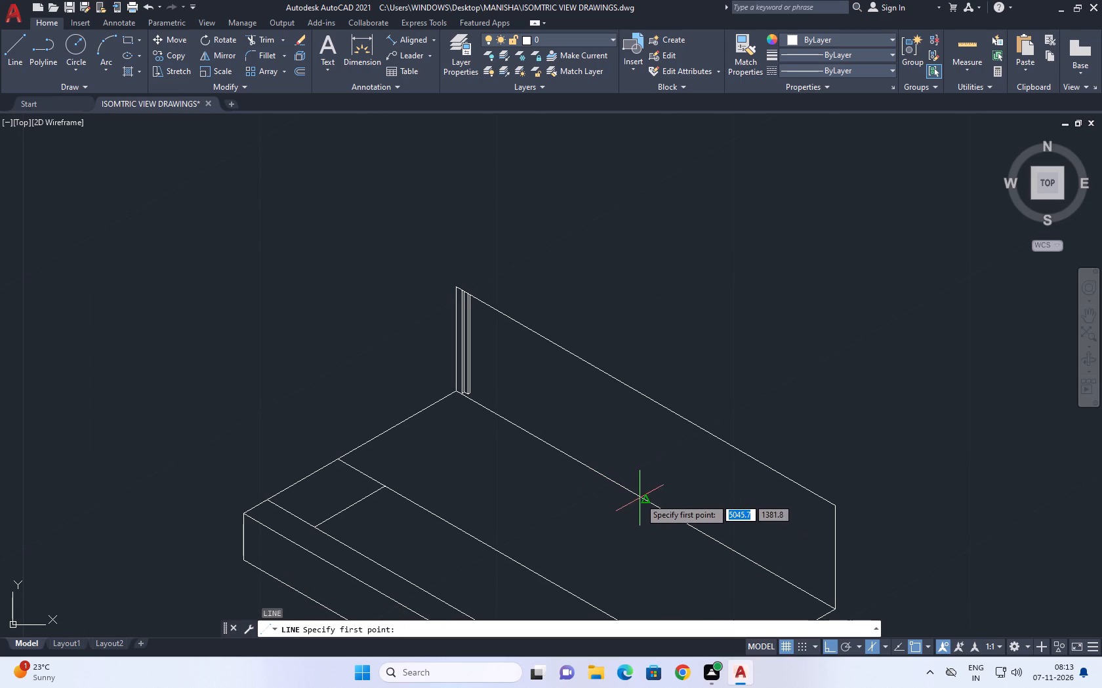
pyautogui.click(647, 503)
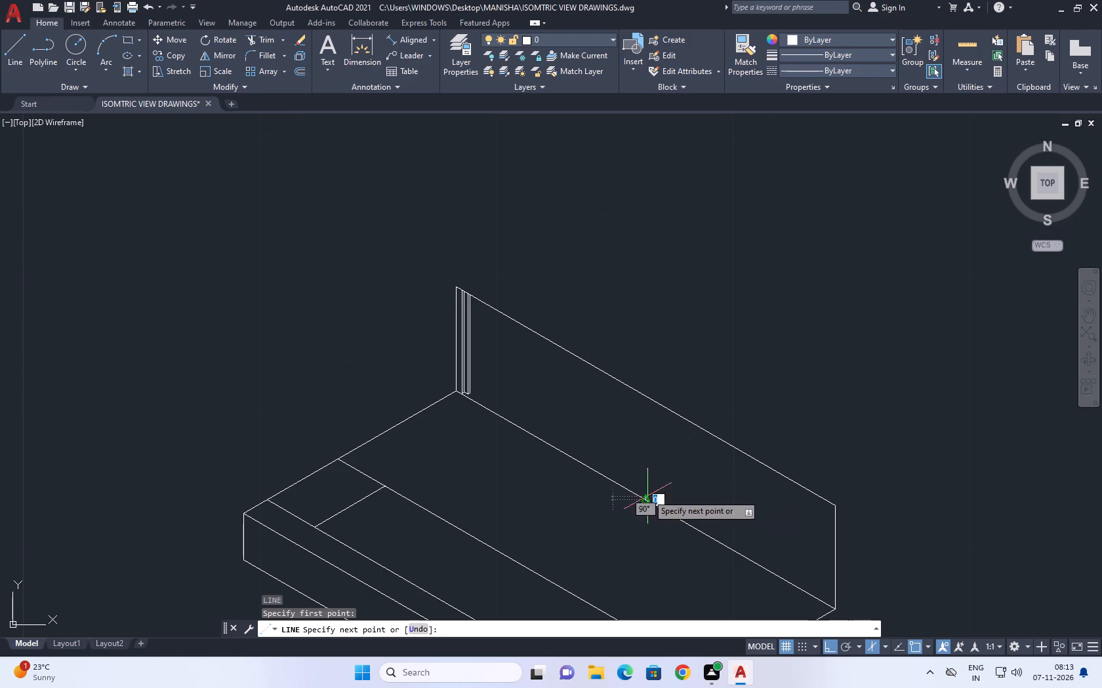
pyautogui.click(679, 327)
pyautogui.press('space')
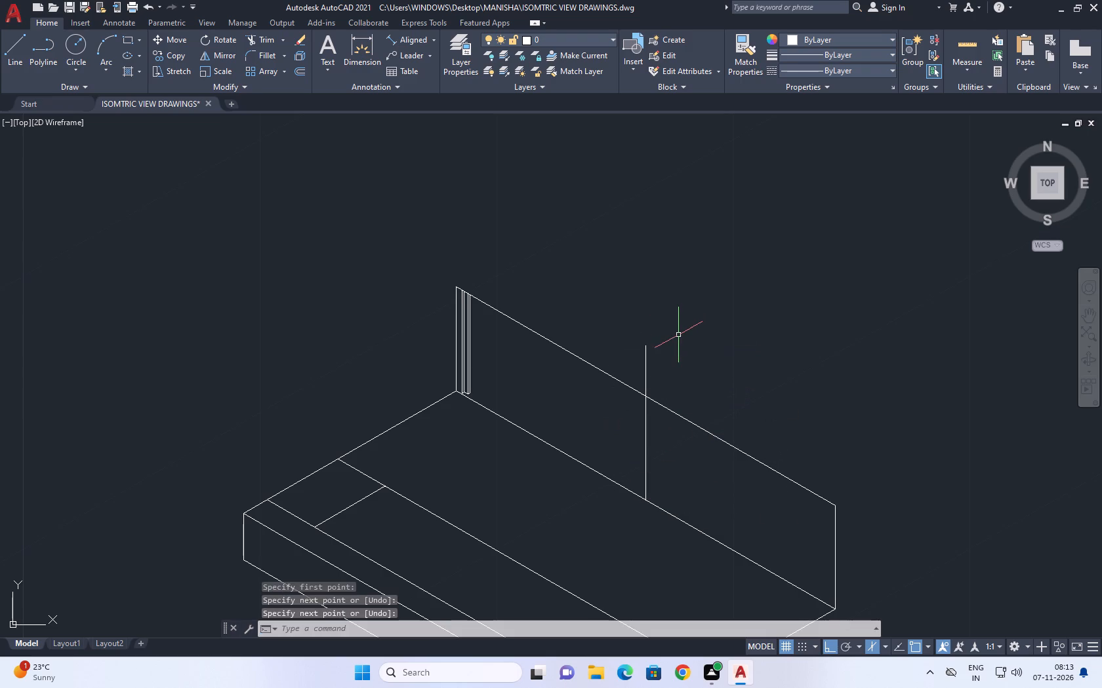
# Trim the end of the vertical centre line that projects above the back face's sloping top edge.
pyautogui.write('TR')
pyautogui.press('space')
pyautogui.click(678, 381)
pyautogui.click(594, 334)
pyautogui.moveTo(702, 359); pyautogui.dragTo(691, 351, button='right')
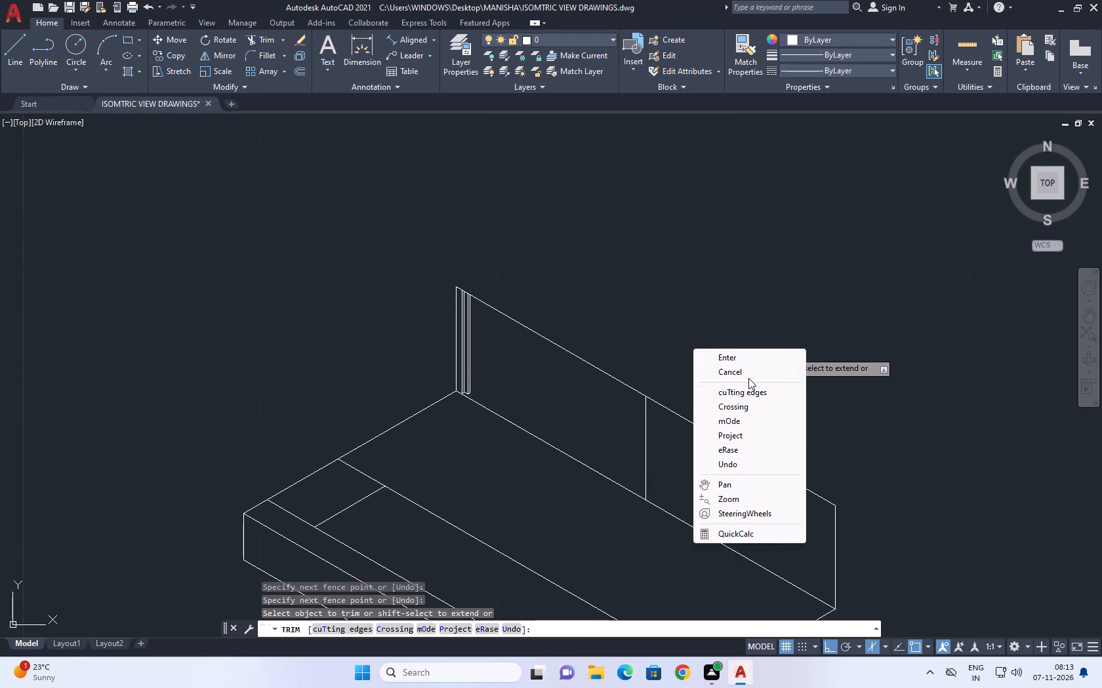
pyautogui.click(748, 378)
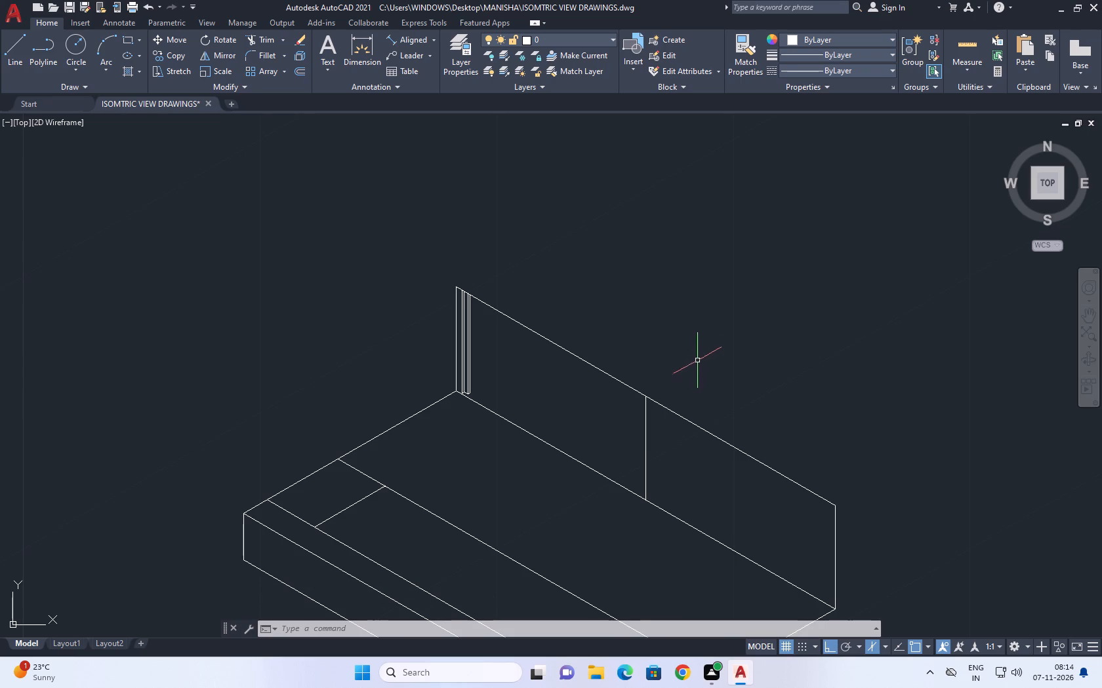
# Copy the vertical centre line 1.25 in both directions along the back face's sloping edges, using the left isoplane.
pyautogui.moveTo(702, 365); pyautogui.dragTo(659, 364, button='middle')
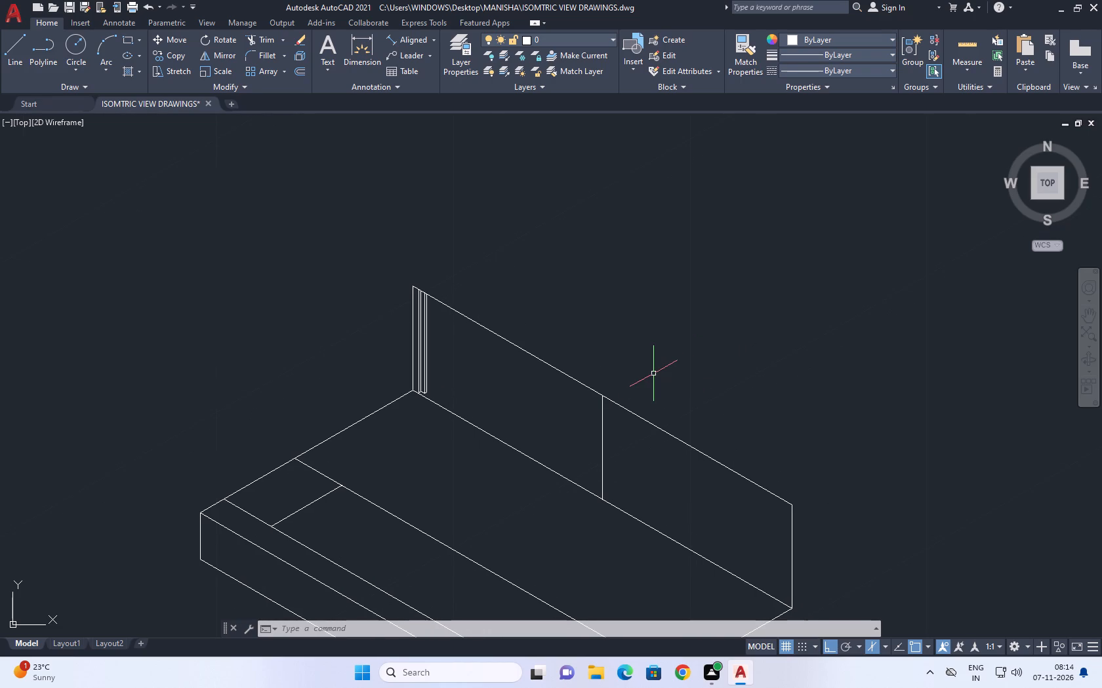
pyautogui.moveTo(581, 456); pyautogui.dragTo(669, 379, button='middle')
pyautogui.scroll(2, 669, 379)
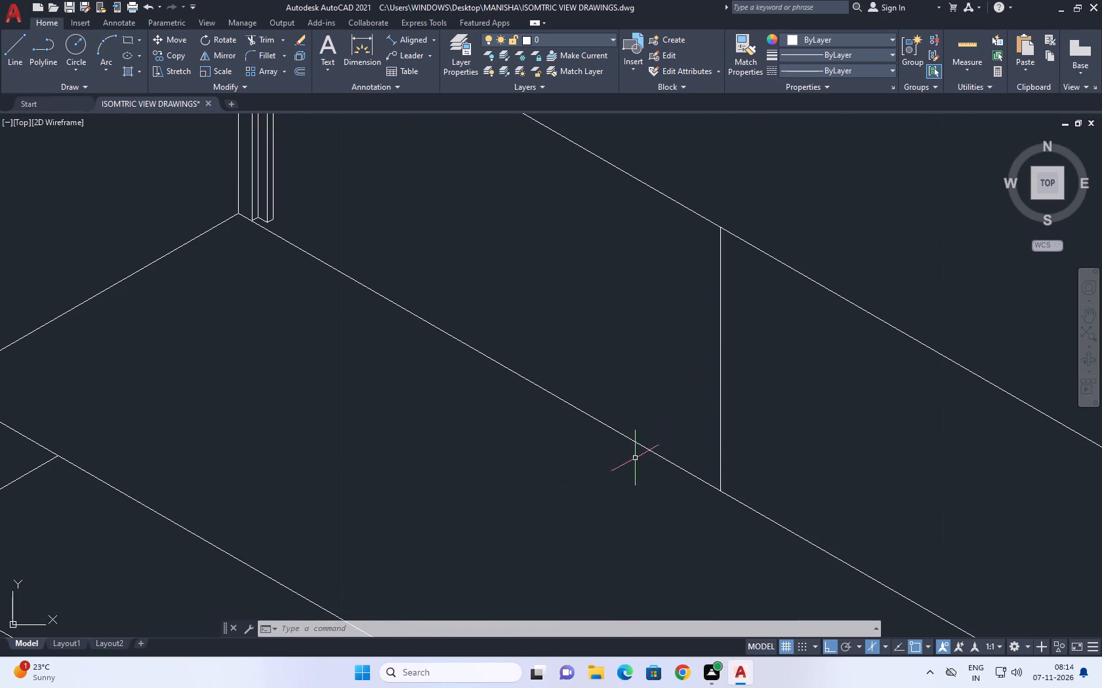
pyautogui.moveTo(805, 400); pyautogui.dragTo(794, 390)
pyautogui.moveTo(691, 353); pyautogui.dragTo(638, 345)
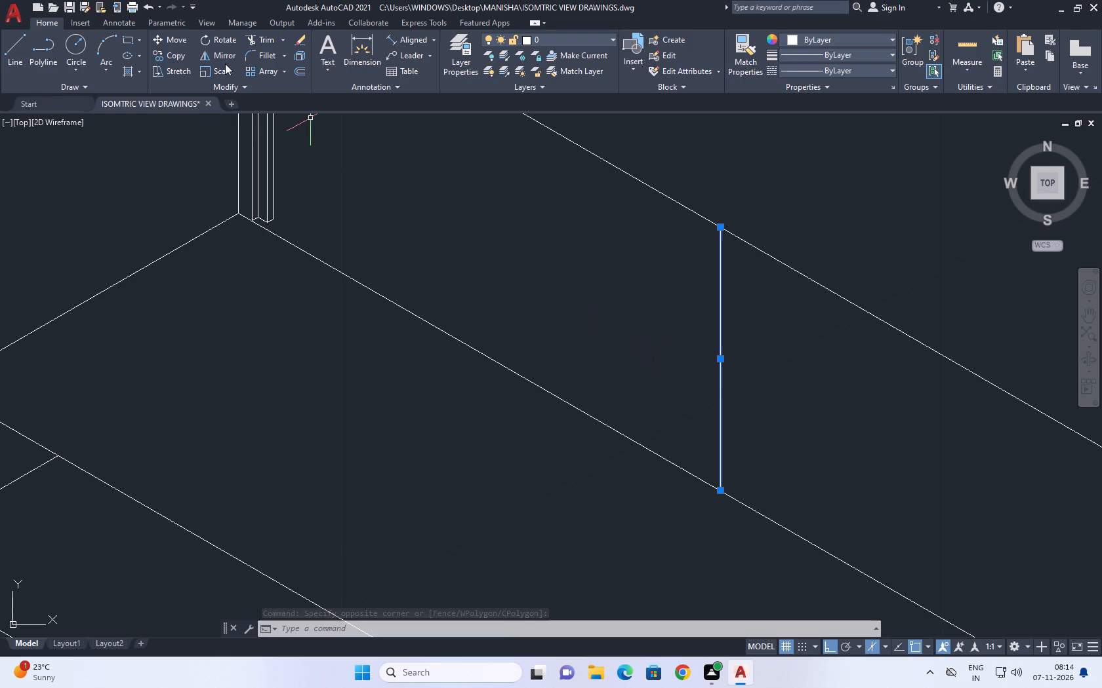
pyautogui.click(180, 59)
pyautogui.click(776, 371)
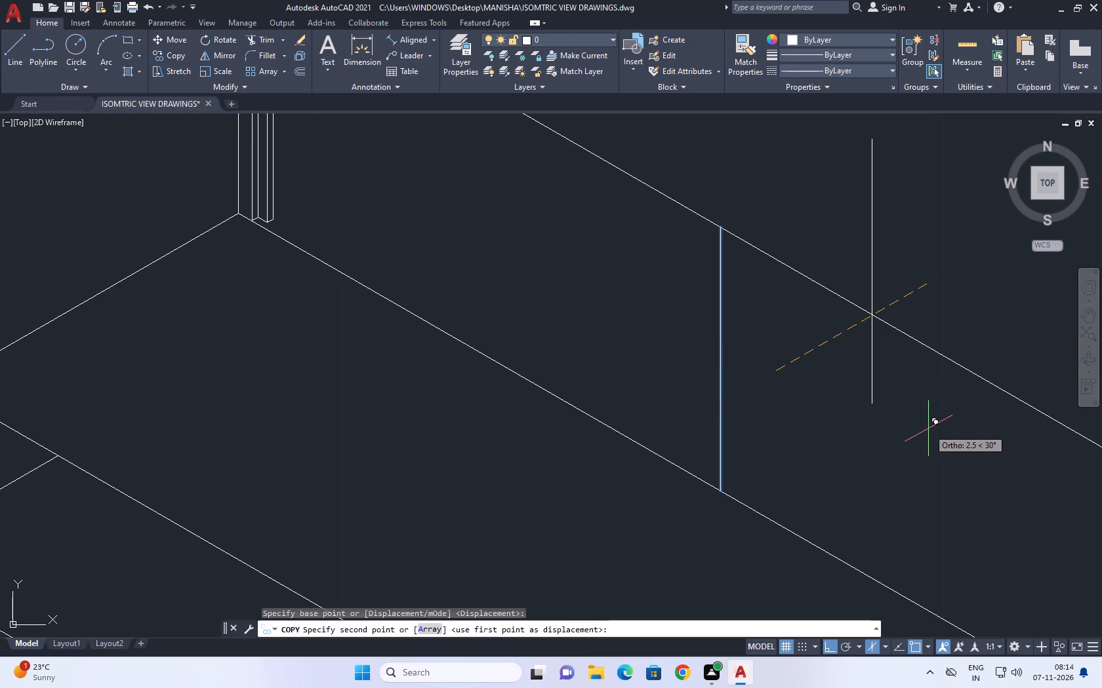
pyautogui.press('F5')
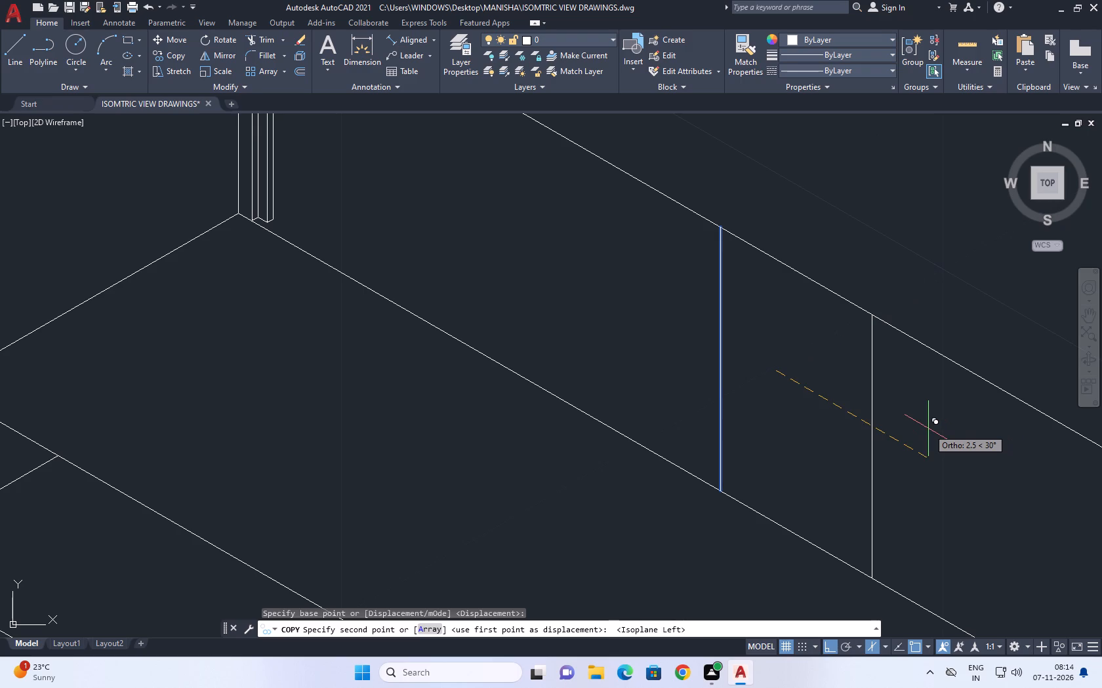
pyautogui.write('1.52')
pyautogui.press('BackSpace')
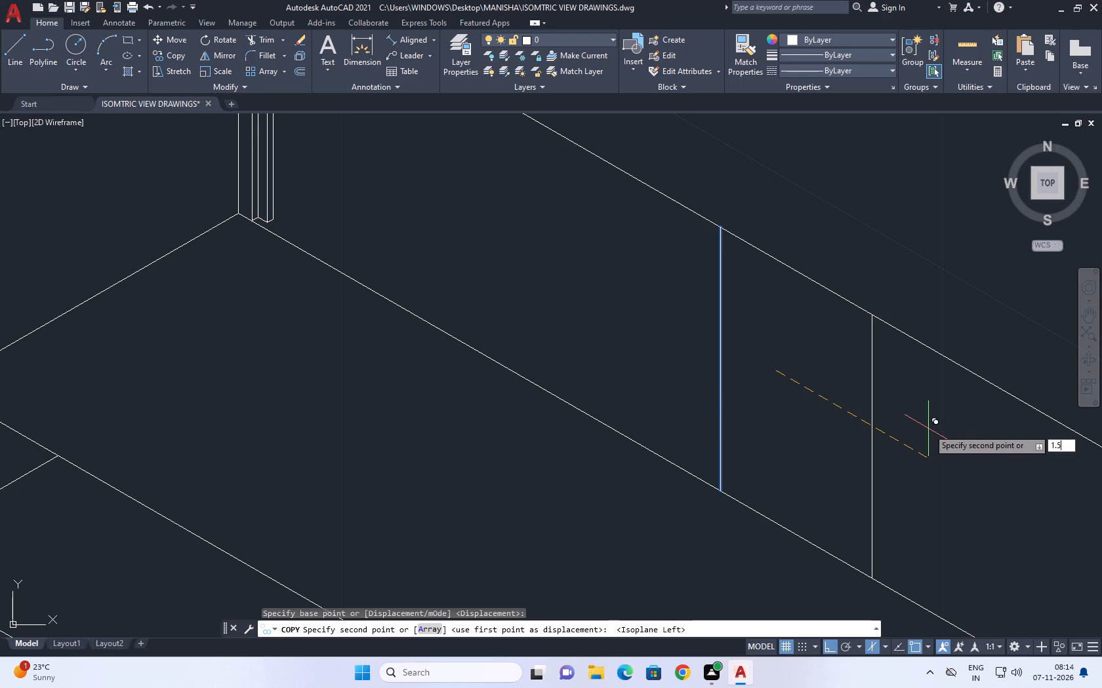
pyautogui.press('BackSpace')
pyautogui.write('25')
pyautogui.press('Return')
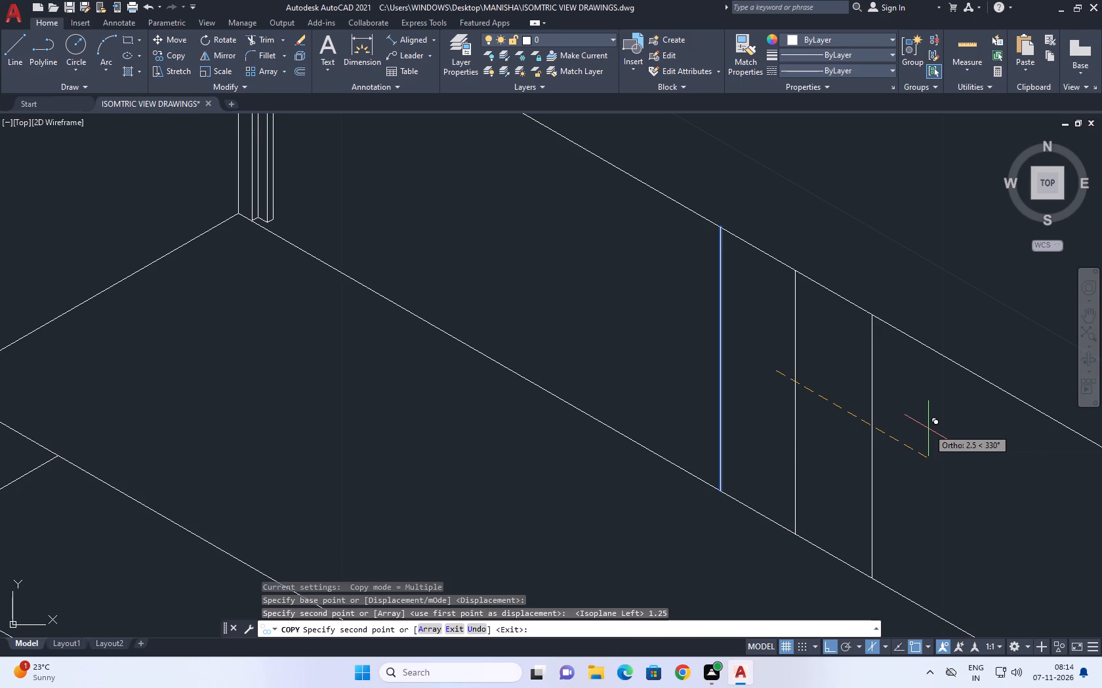
pyautogui.write('1.25')
pyautogui.press('Return')
pyautogui.rightClick(575, 322)
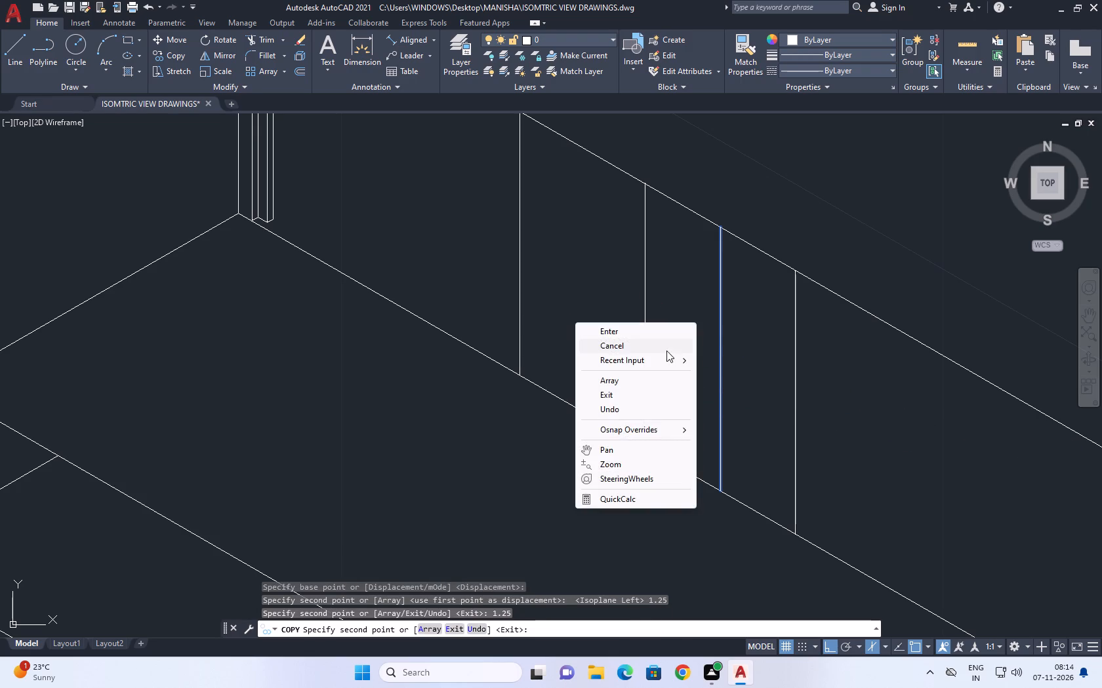
pyautogui.click(647, 347)
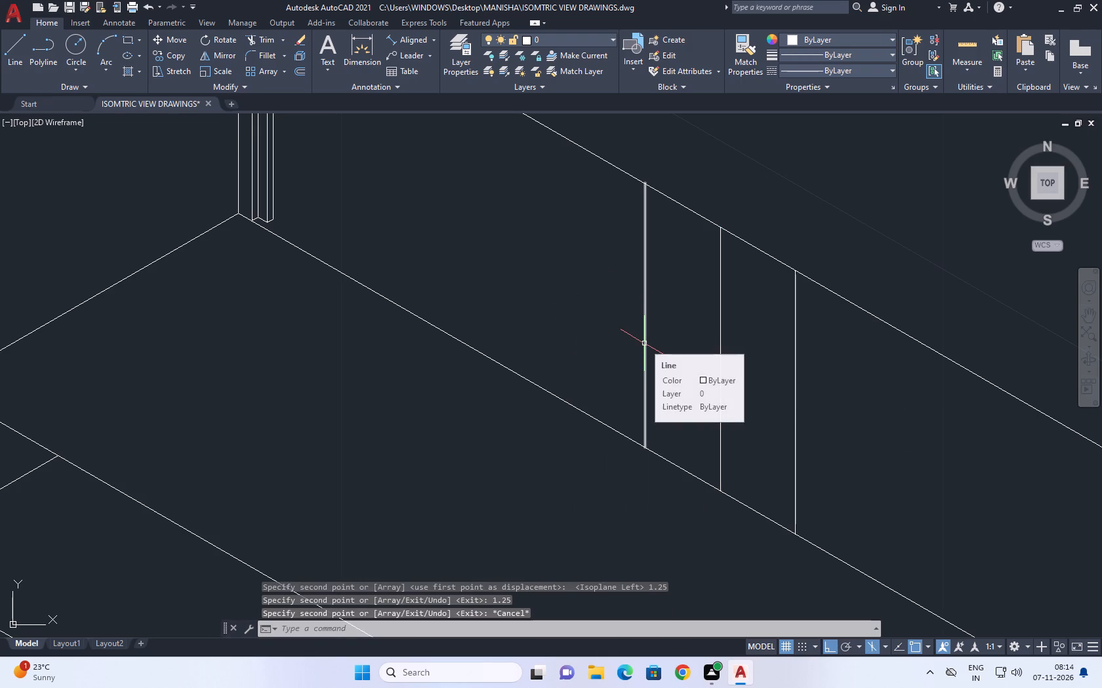
# Erase the original vertical centre line between the two copies on the back face.
pyautogui.click(708, 430)
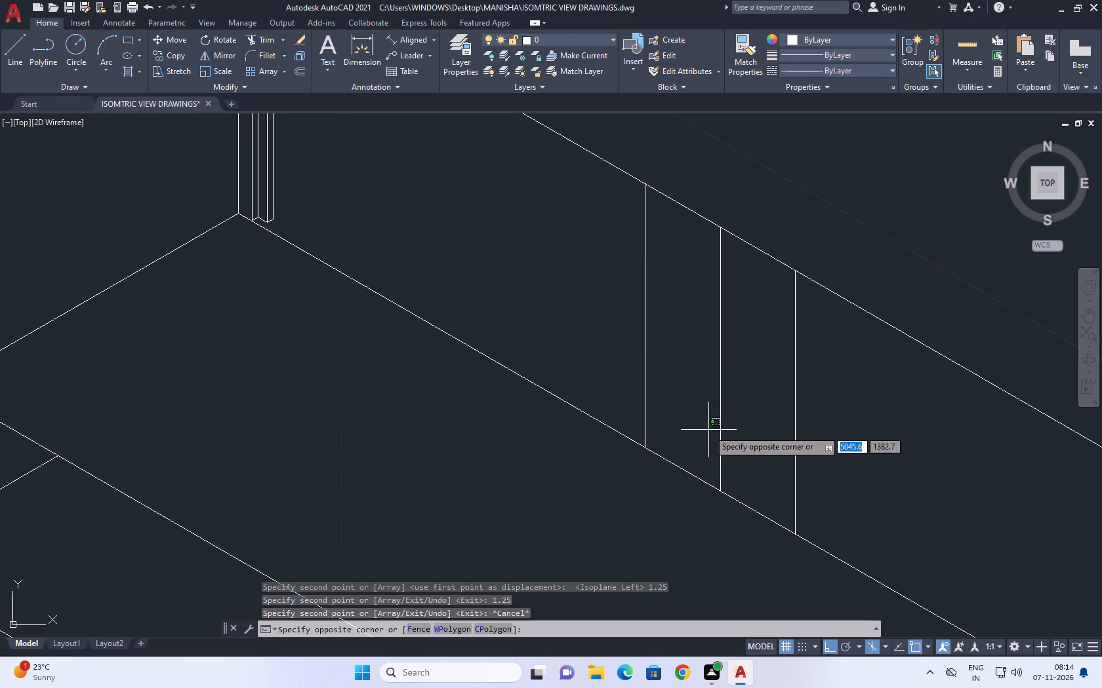
pyautogui.click(712, 434)
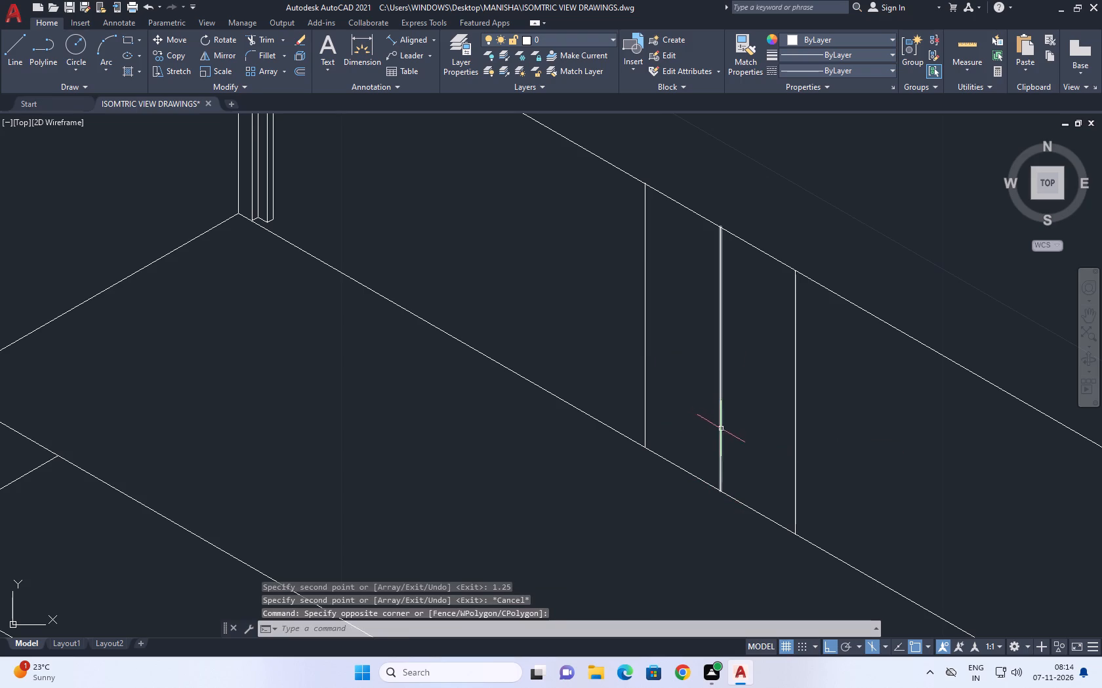
pyautogui.click(732, 435)
pyautogui.click(701, 393)
pyautogui.rightClick(699, 388)
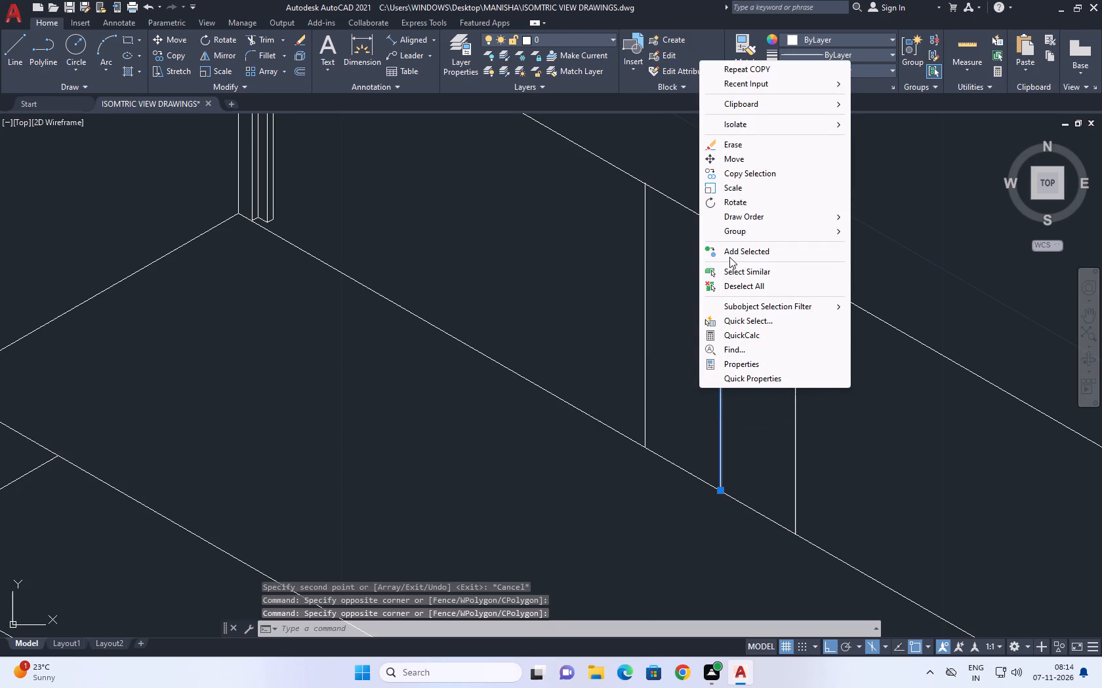
pyautogui.click(752, 145)
# Draw a line along the back face's top edge joining the upper ends of the two copied vertical lines.
pyautogui.moveTo(696, 242); pyautogui.dragTo(699, 263, button='middle')
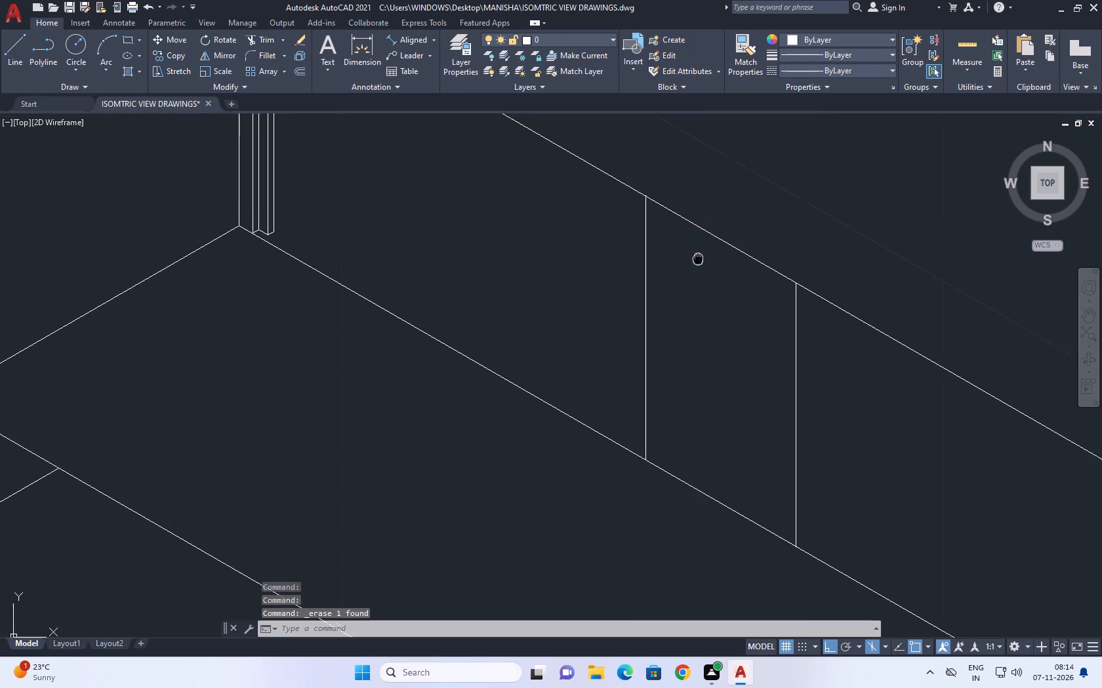
pyautogui.moveTo(699, 263); pyautogui.dragTo(699, 270, button='middle')
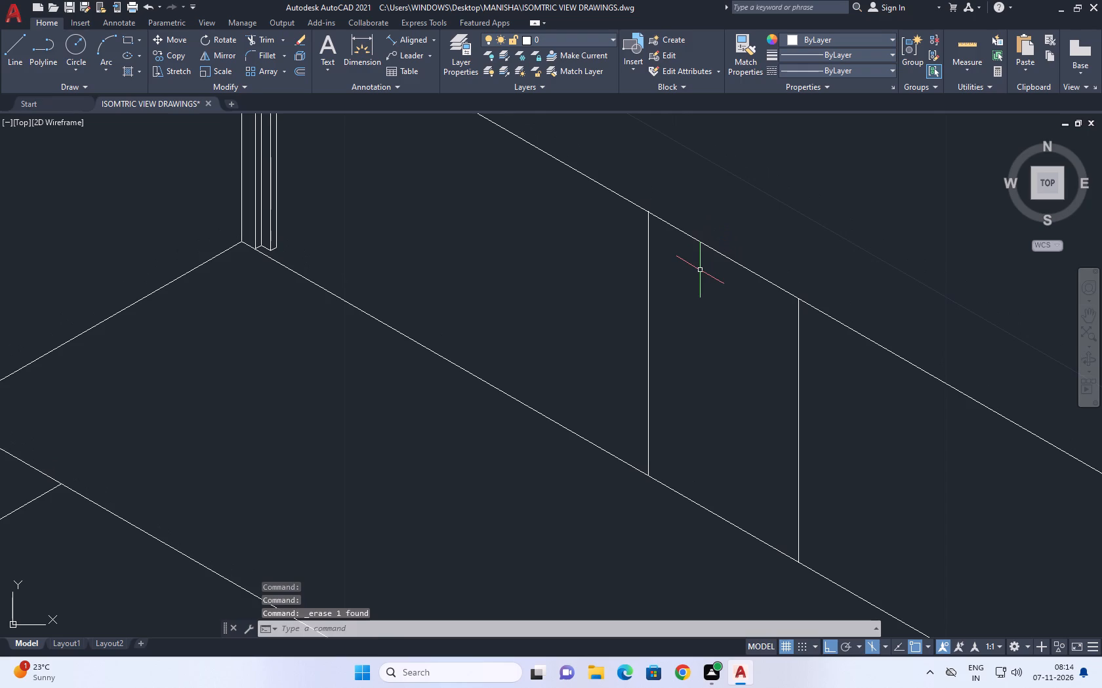
pyautogui.moveTo(647, 222); pyautogui.dragTo(664, 250, button='middle')
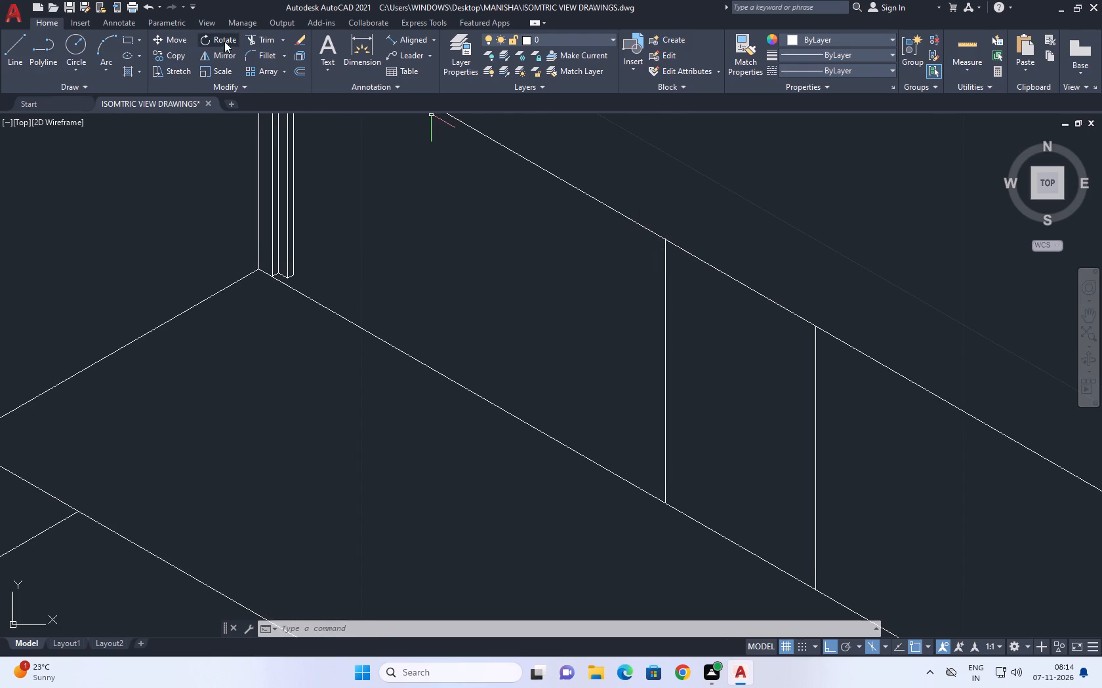
pyautogui.click(3, 43)
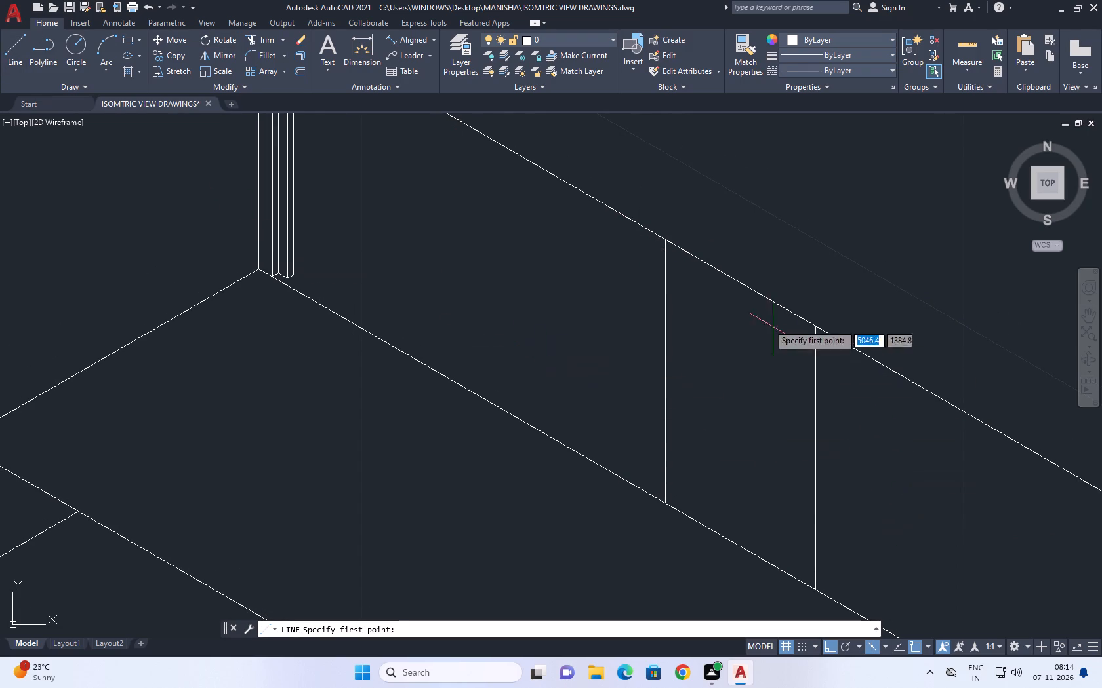
pyautogui.click(666, 237)
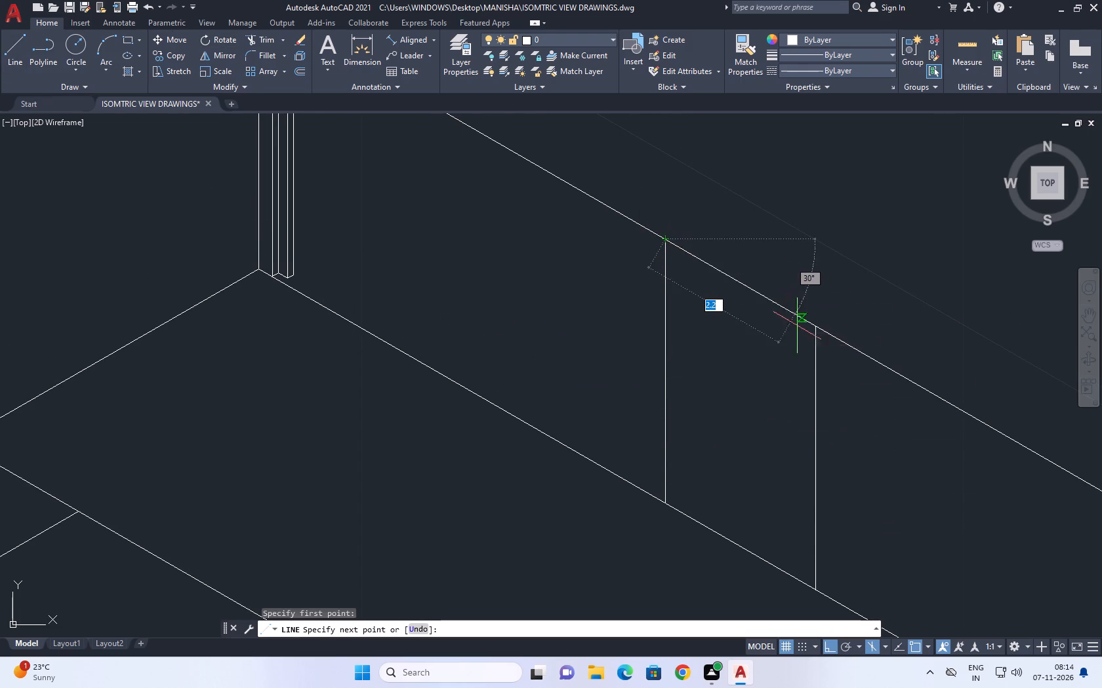
pyautogui.click(817, 328)
pyautogui.rightClick(808, 254)
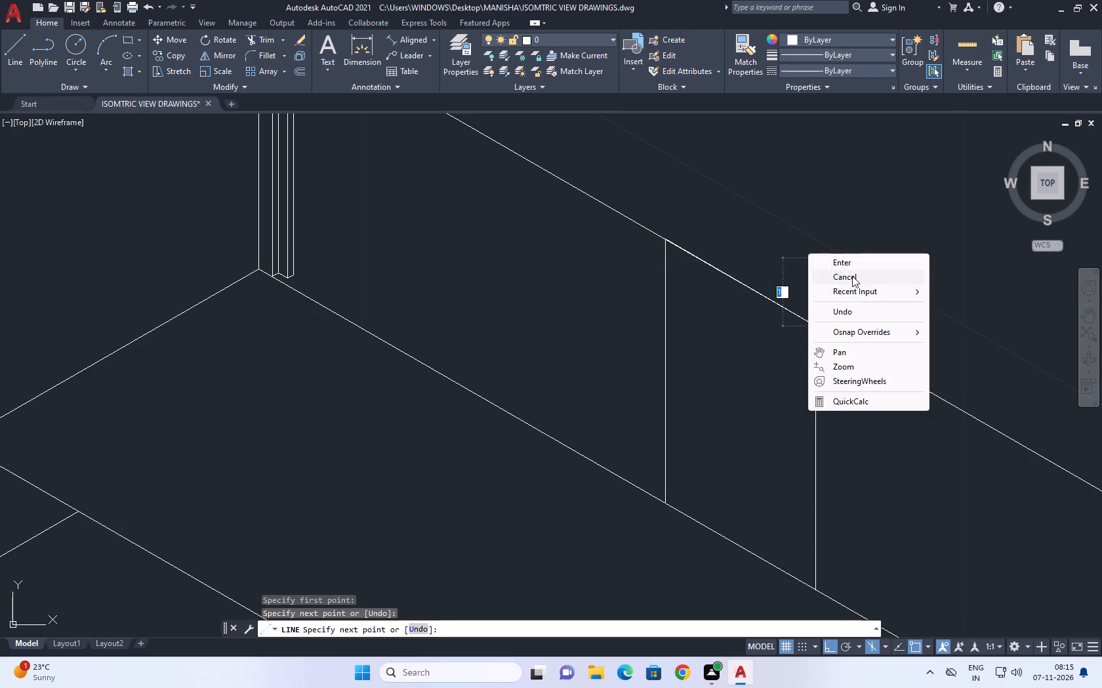
pyautogui.click(853, 277)
# Move the short sloping line joining the two vertical lines from the back face's top edge down to its bottom edge.
pyautogui.click(772, 301)
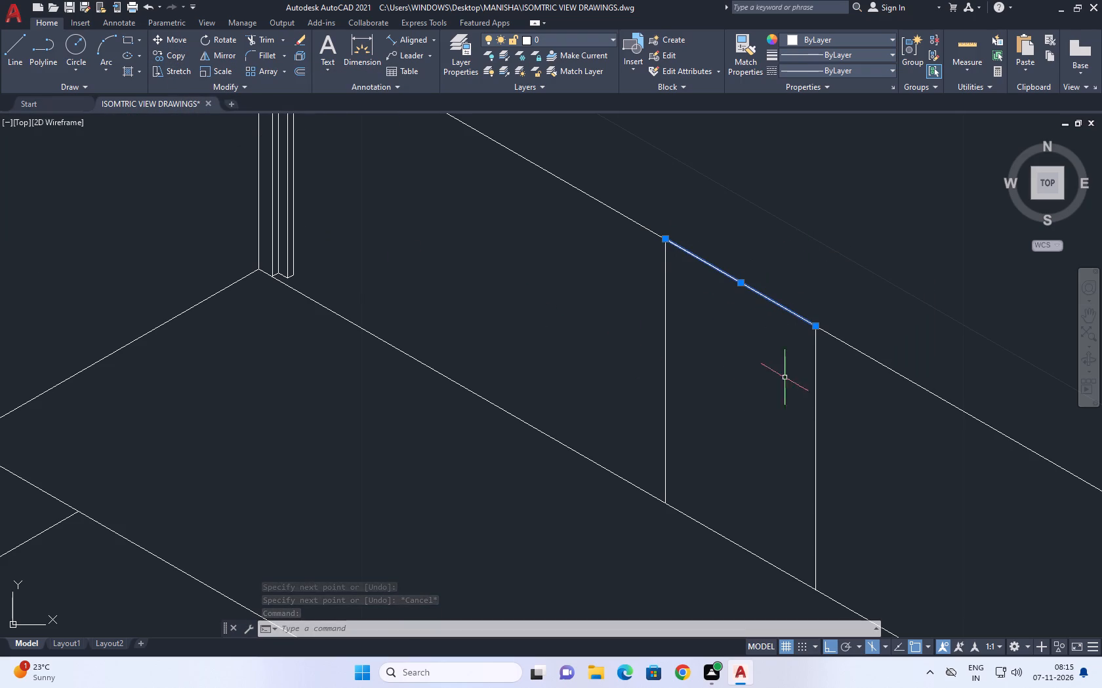
pyautogui.click(182, 38)
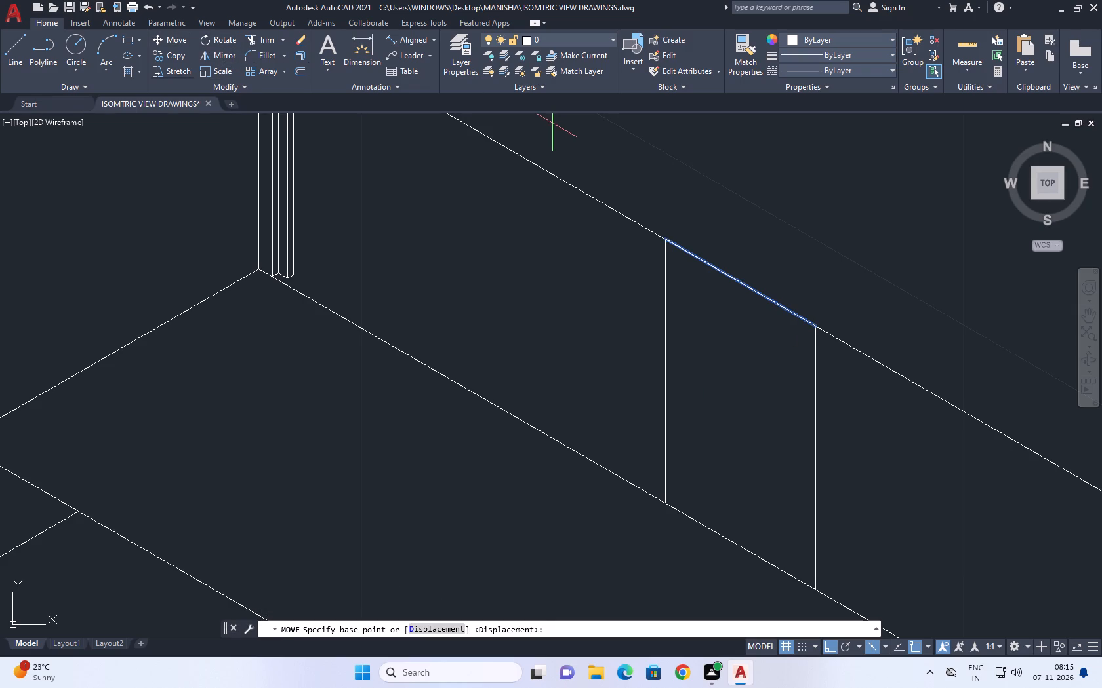
pyautogui.click(816, 323)
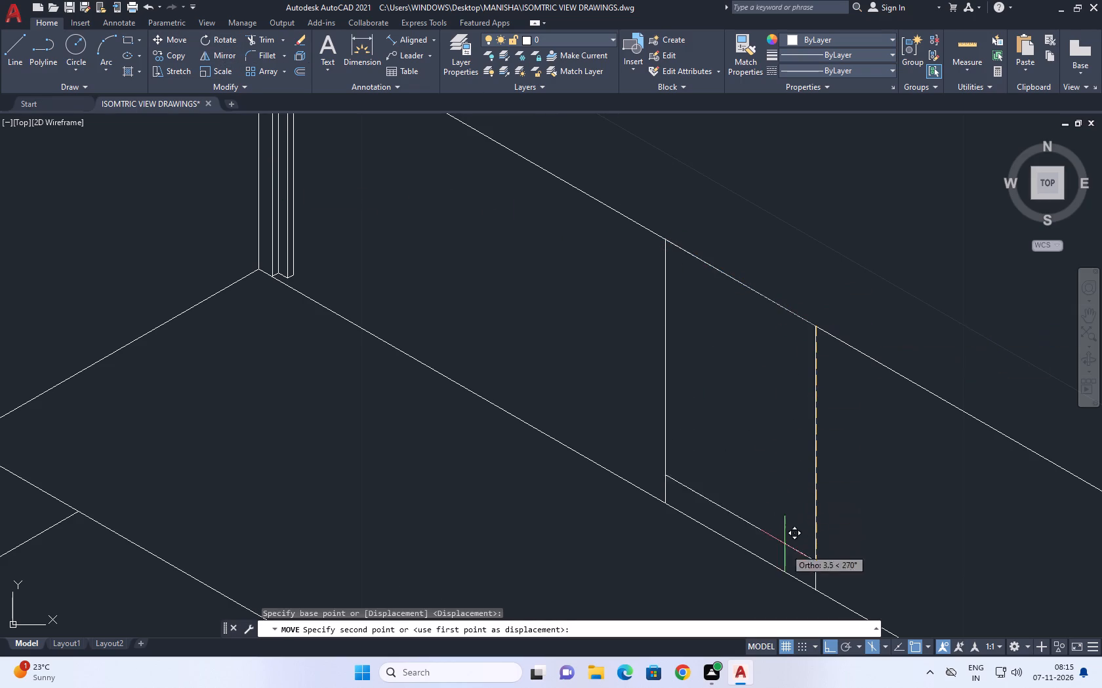
pyautogui.click(812, 588)
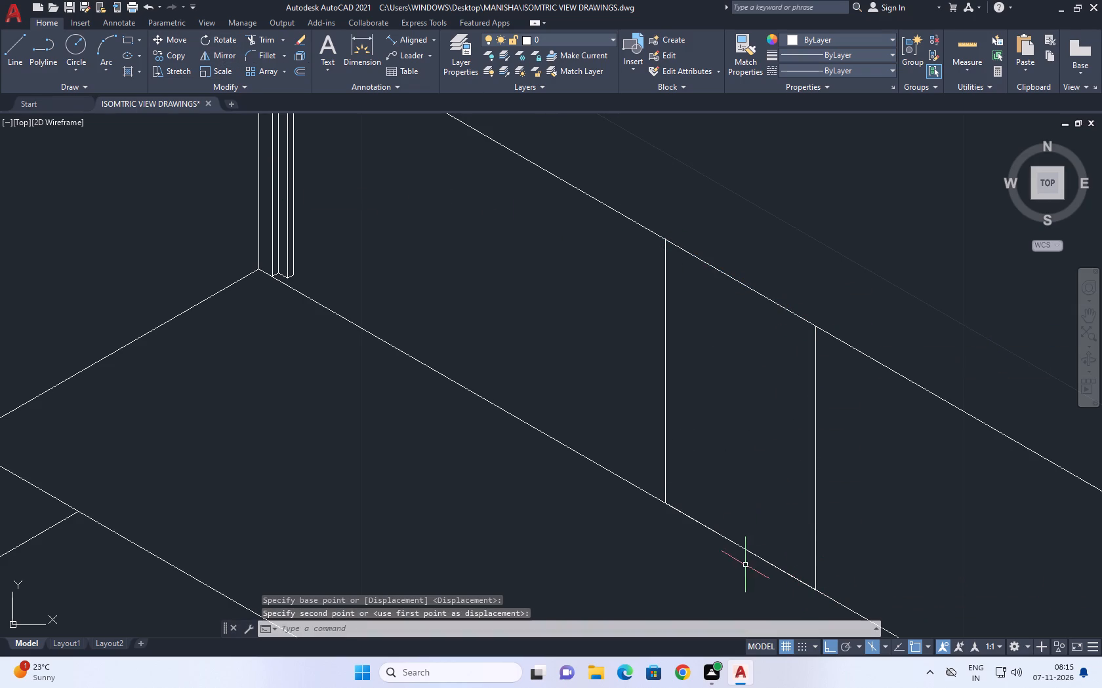
# Copy the short sloping line at the base of the opening 2.8 straight up between the two vertical lines.
pyautogui.click(746, 550)
pyautogui.press('c')
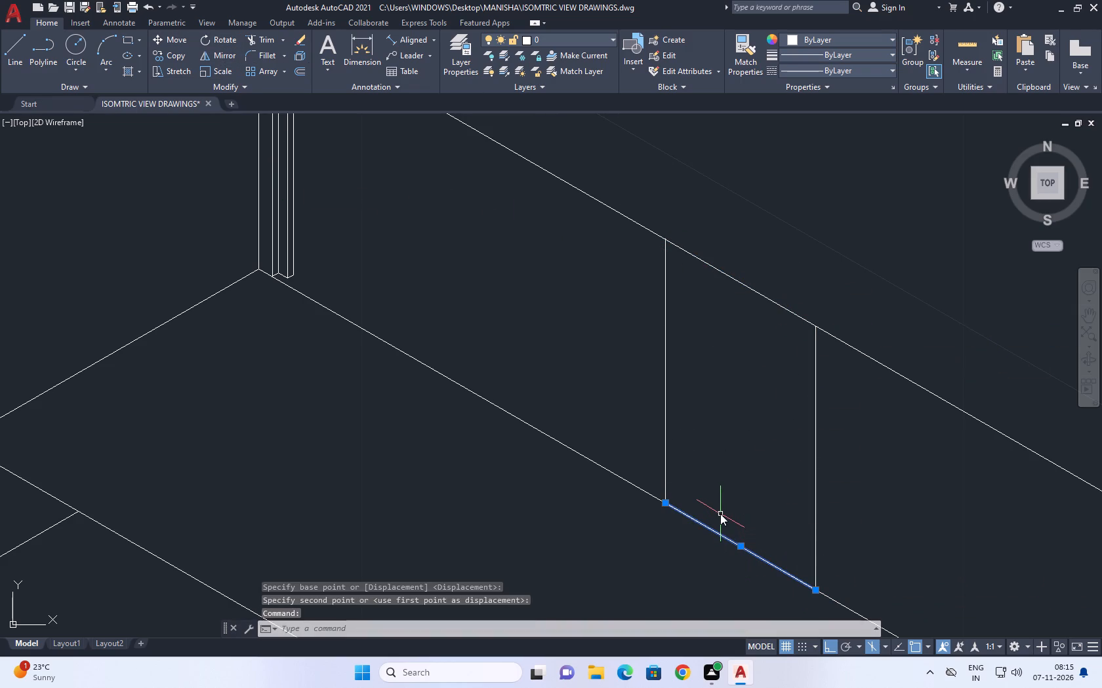
pyautogui.write('O')
pyautogui.press('space')
pyautogui.click(720, 512)
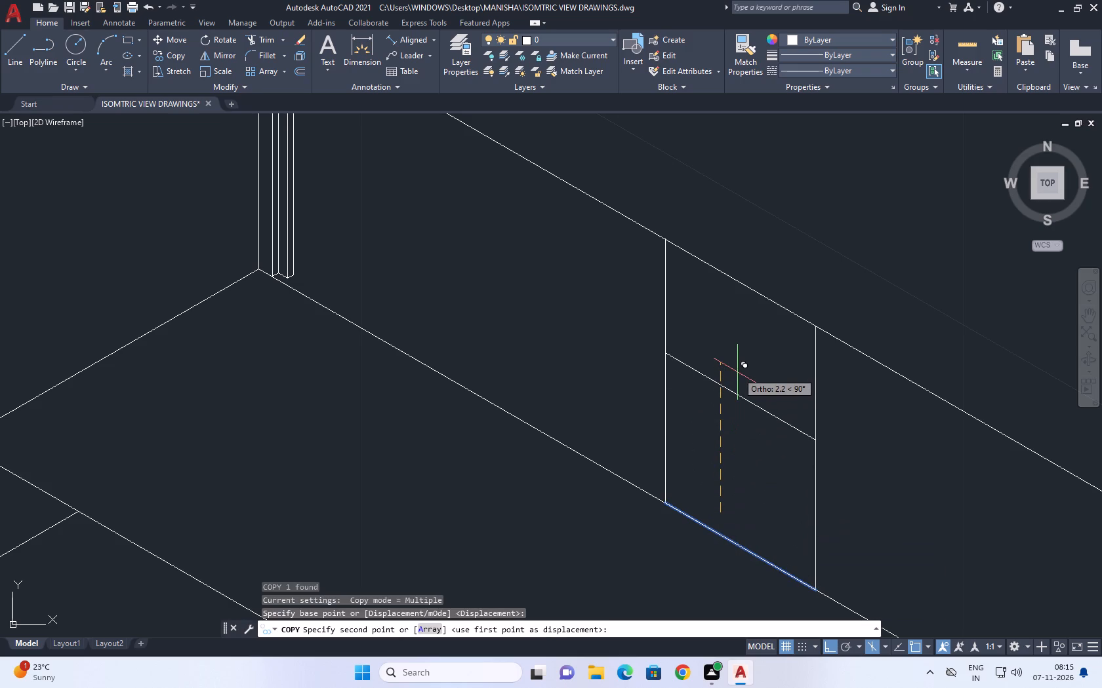
pyautogui.write('2.8')
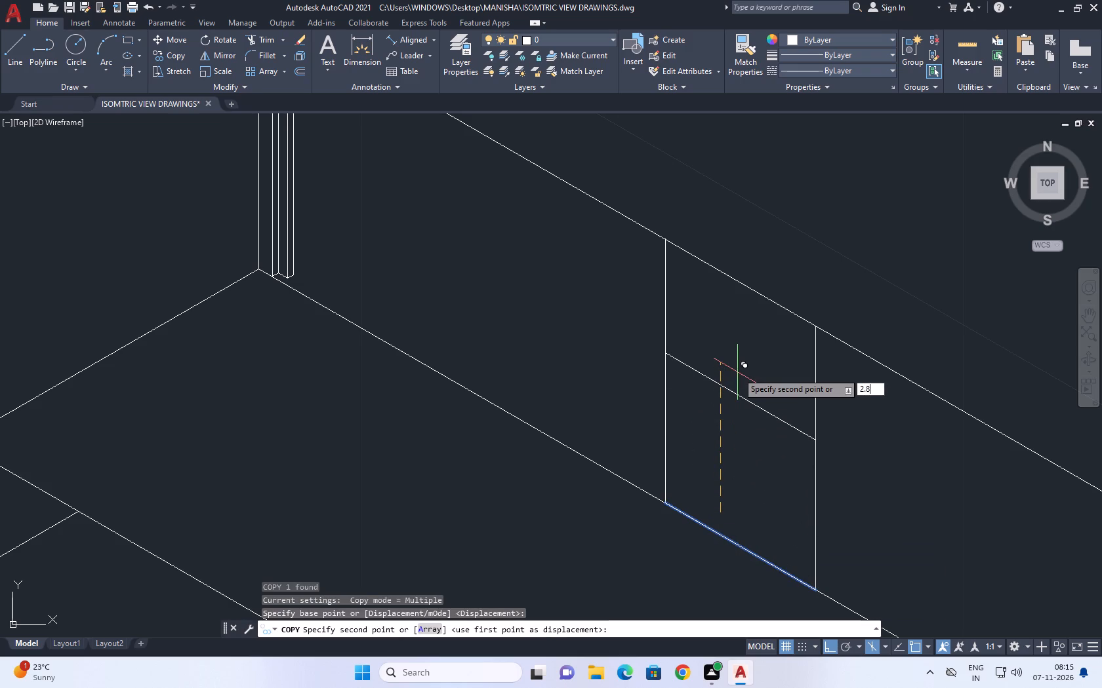
pyautogui.press('Return')
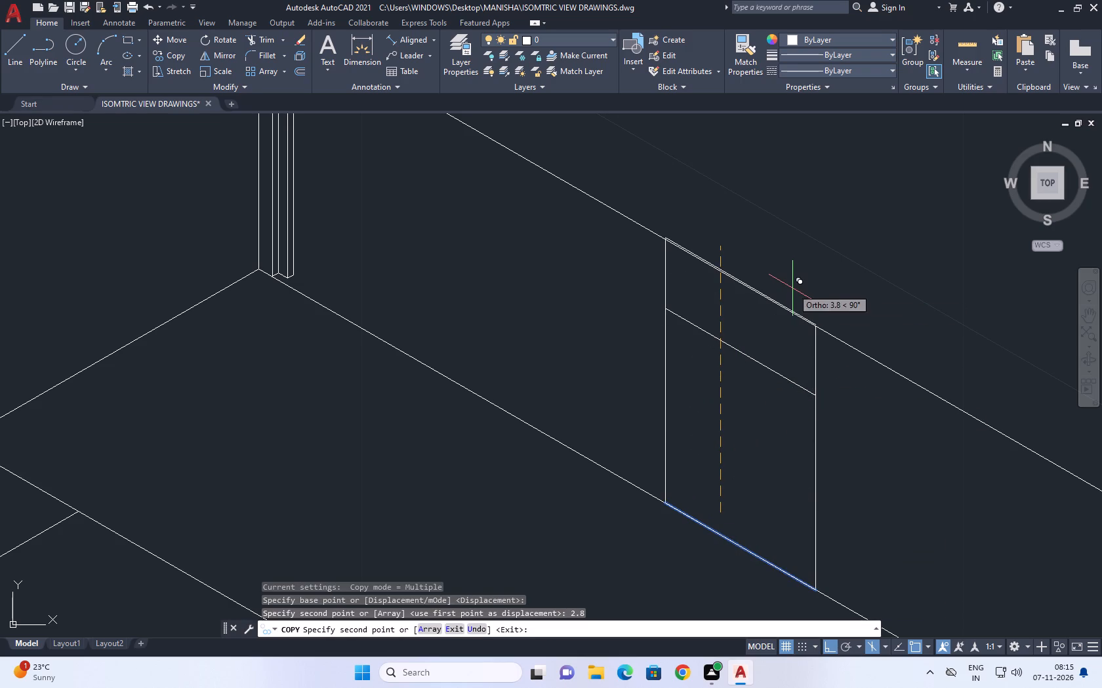
pyautogui.rightClick(792, 288)
pyautogui.click(836, 308)
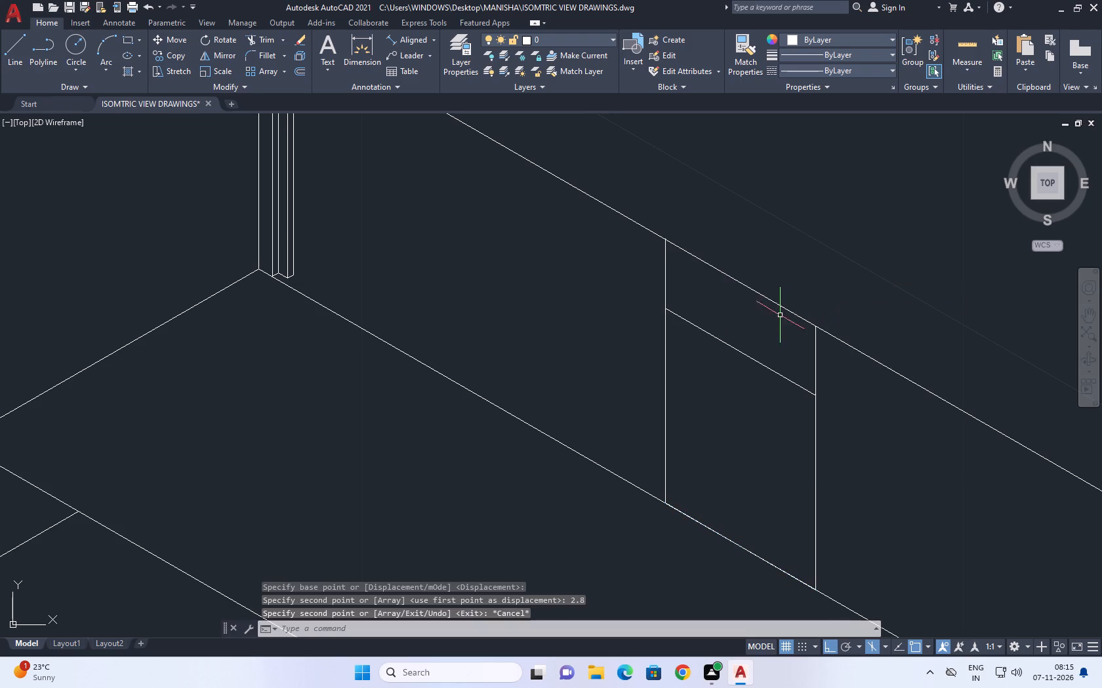
# Copy the opening's left-hand vertical line 0.226 outward, away from the opening, along the back face's slope.
pyautogui.moveTo(778, 315); pyautogui.dragTo(749, 334, button='middle')
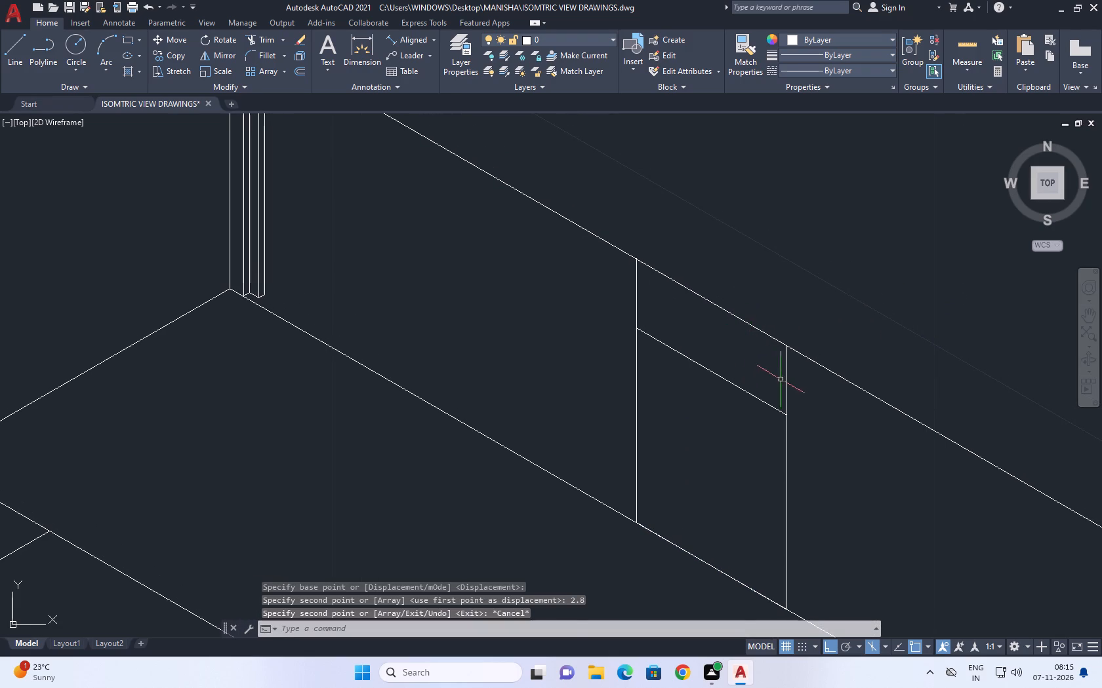
pyautogui.moveTo(778, 379); pyautogui.dragTo(725, 367, button='middle')
pyautogui.scroll(2, 760, 376)
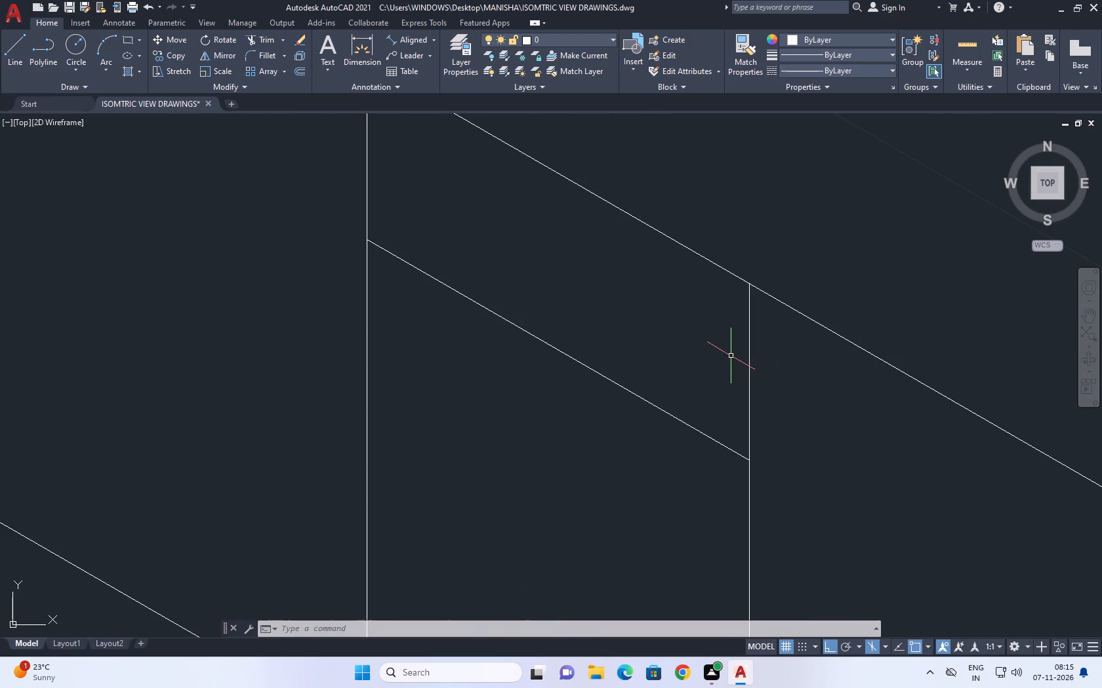
pyautogui.scroll(-4, 767, 394)
pyautogui.moveTo(794, 434); pyautogui.dragTo(786, 435, button='middle')
pyautogui.scroll(1, 782, 435)
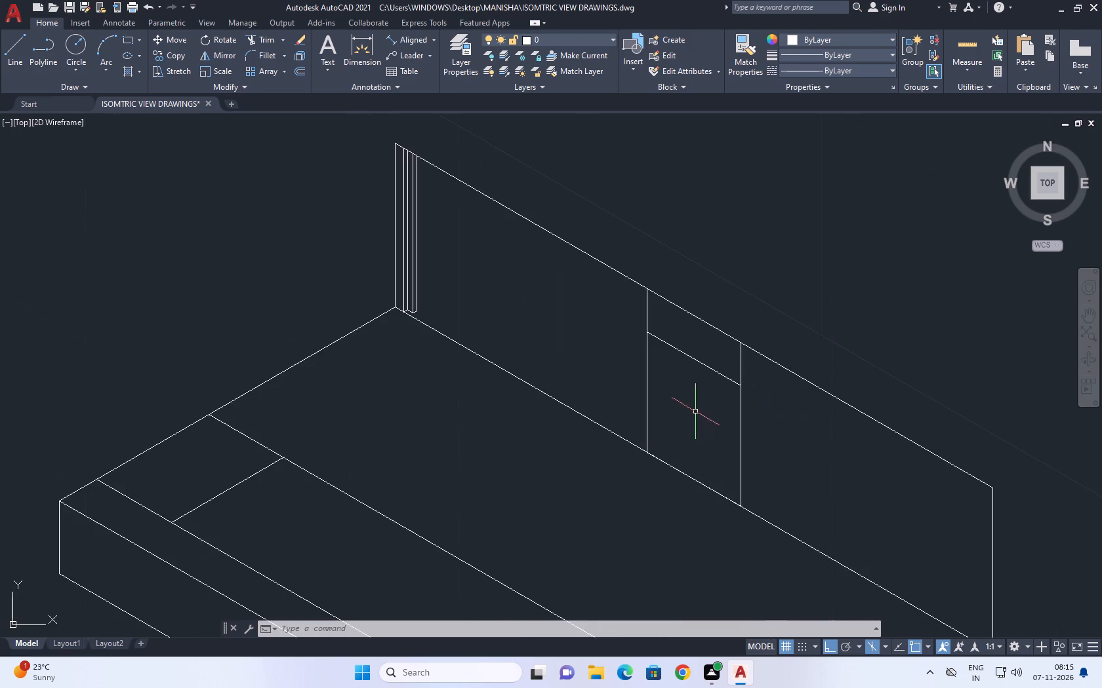
pyautogui.scroll(2, 632, 394)
pyautogui.moveTo(716, 397); pyautogui.dragTo(707, 396)
pyautogui.moveTo(608, 364); pyautogui.dragTo(602, 364)
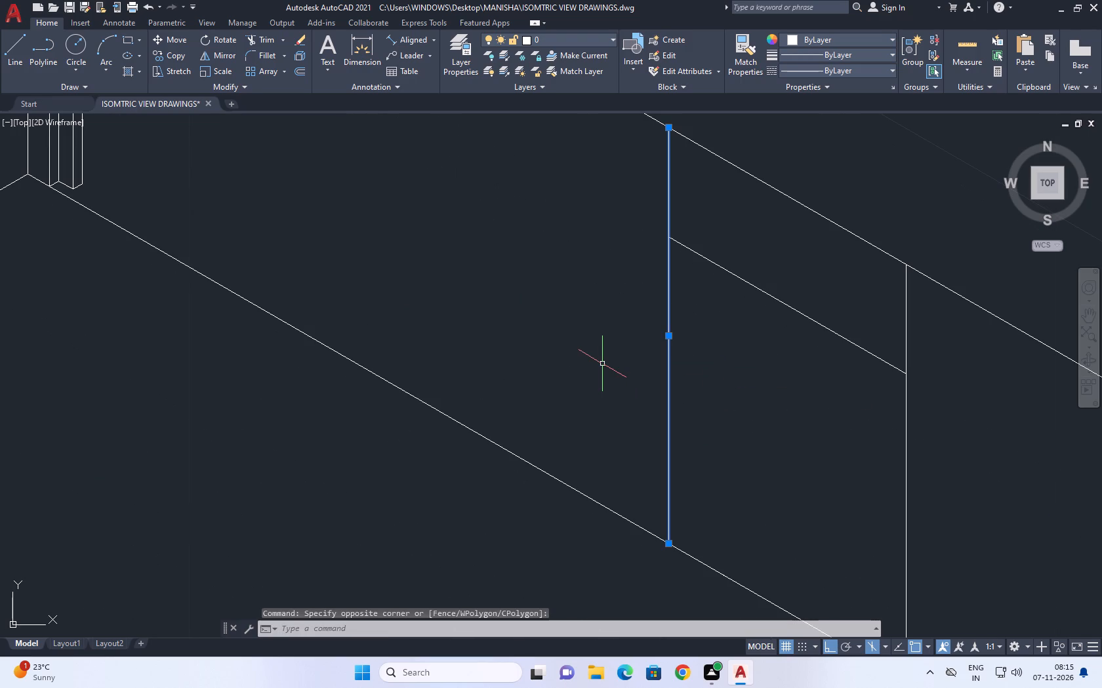
pyautogui.click(176, 55)
pyautogui.click(653, 440)
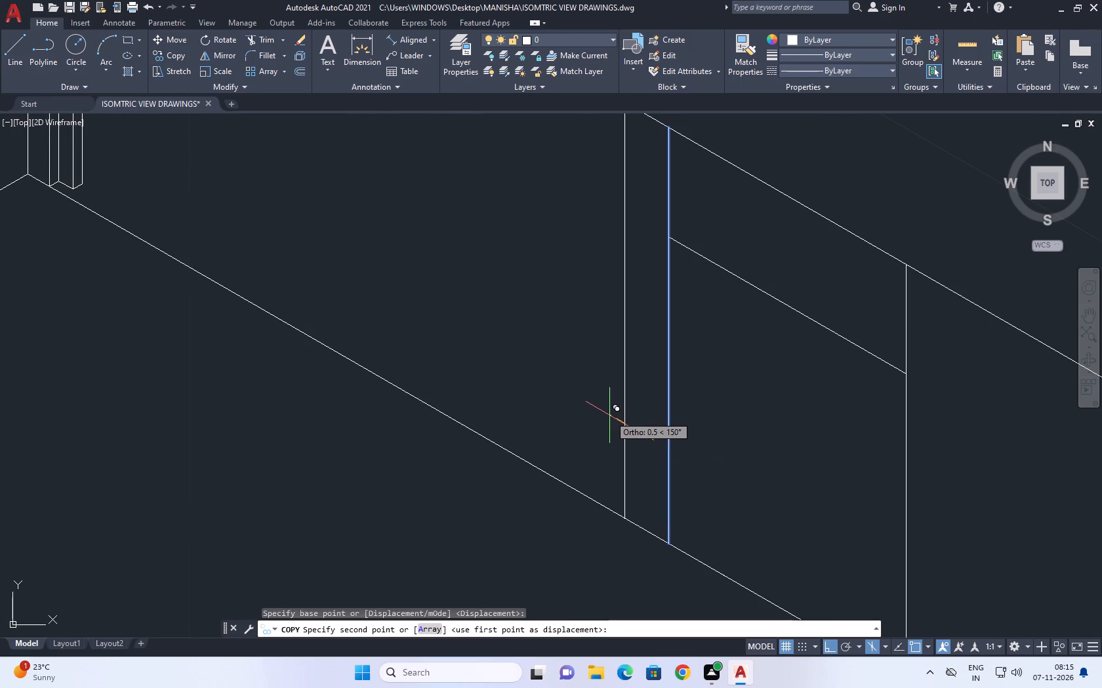
pyautogui.write('0.226')
pyautogui.moveTo(608, 415); pyautogui.dragTo(615, 444)
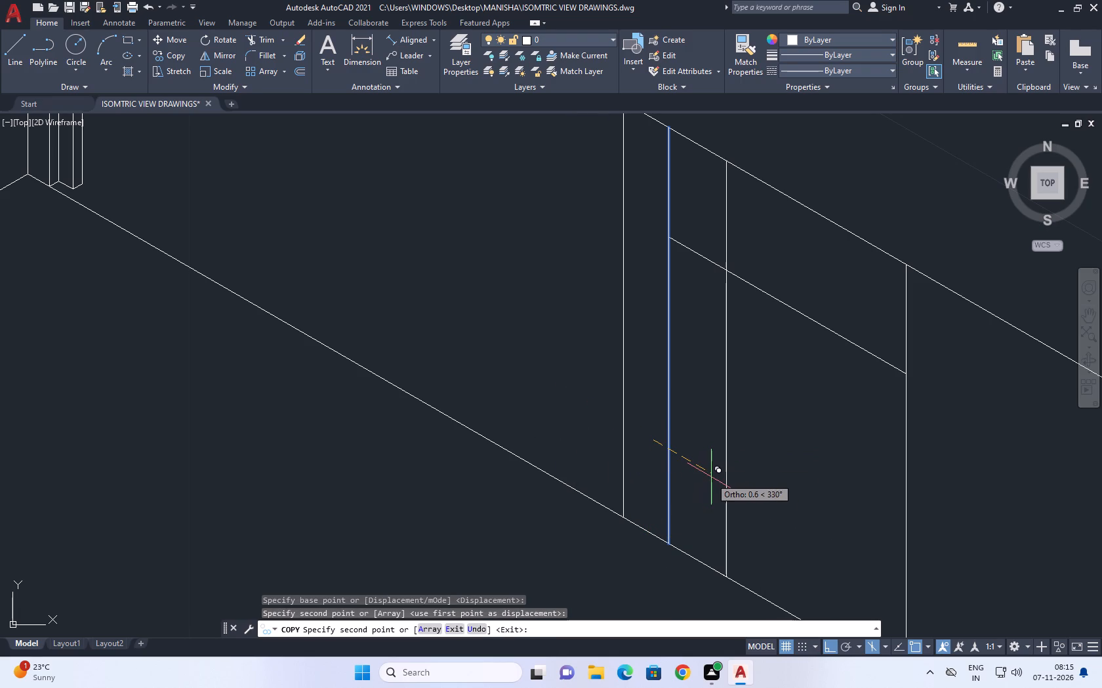
pyautogui.hotkey('ctrl', 'z')
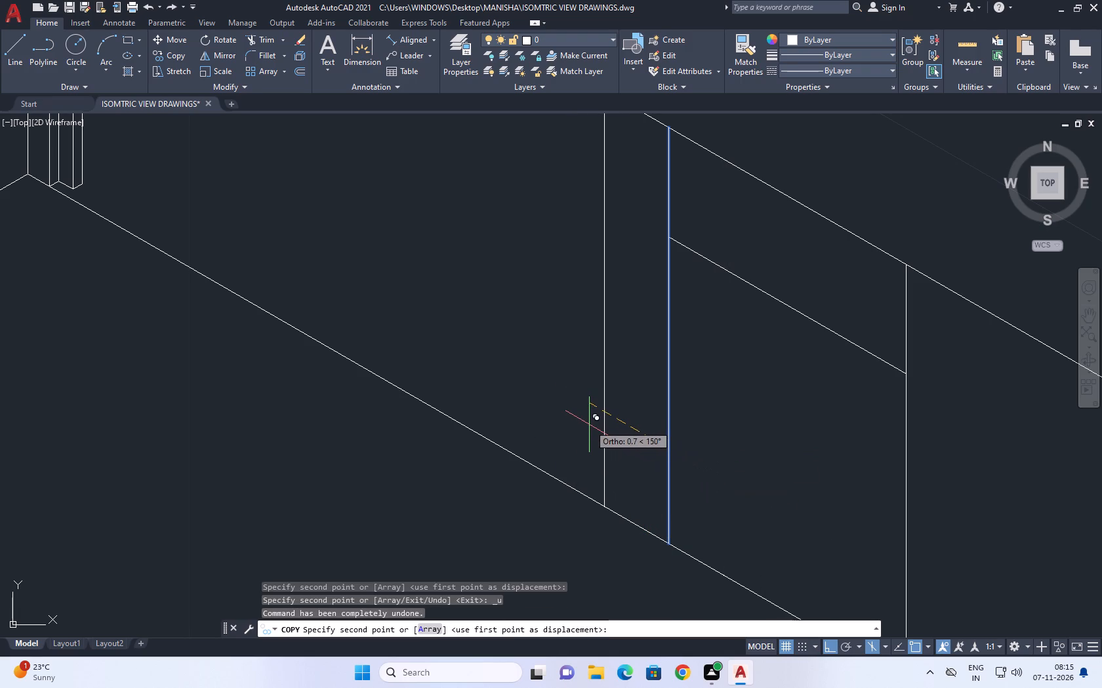
pyautogui.write('0.226')
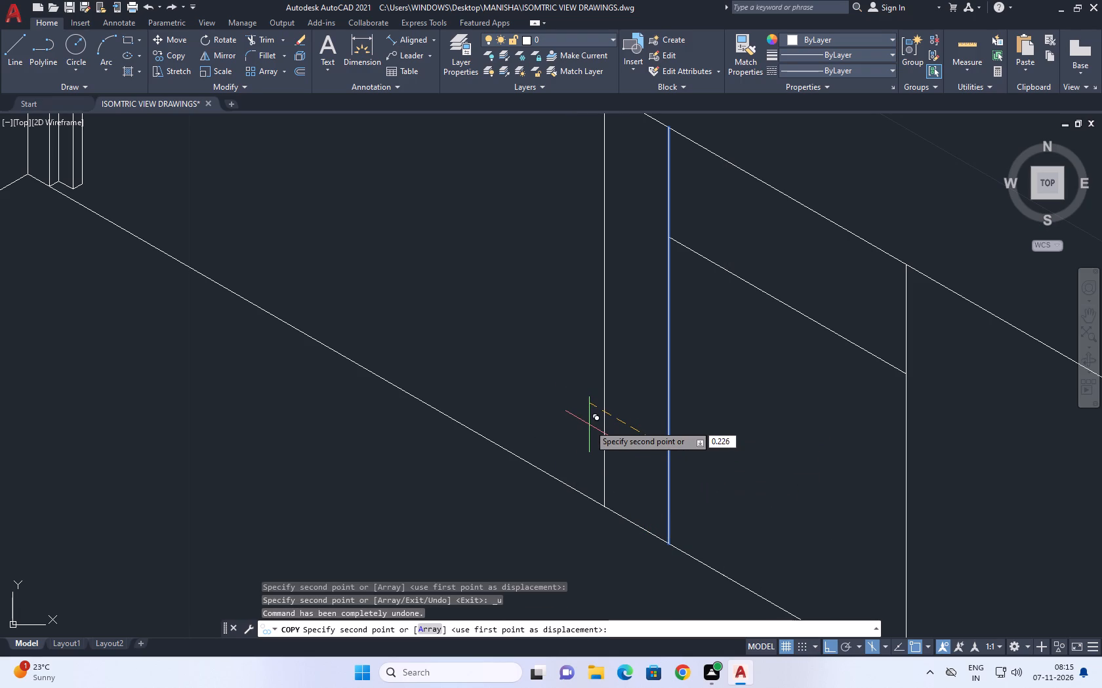
pyautogui.press('Return')
pyautogui.scroll(1, 701, 436)
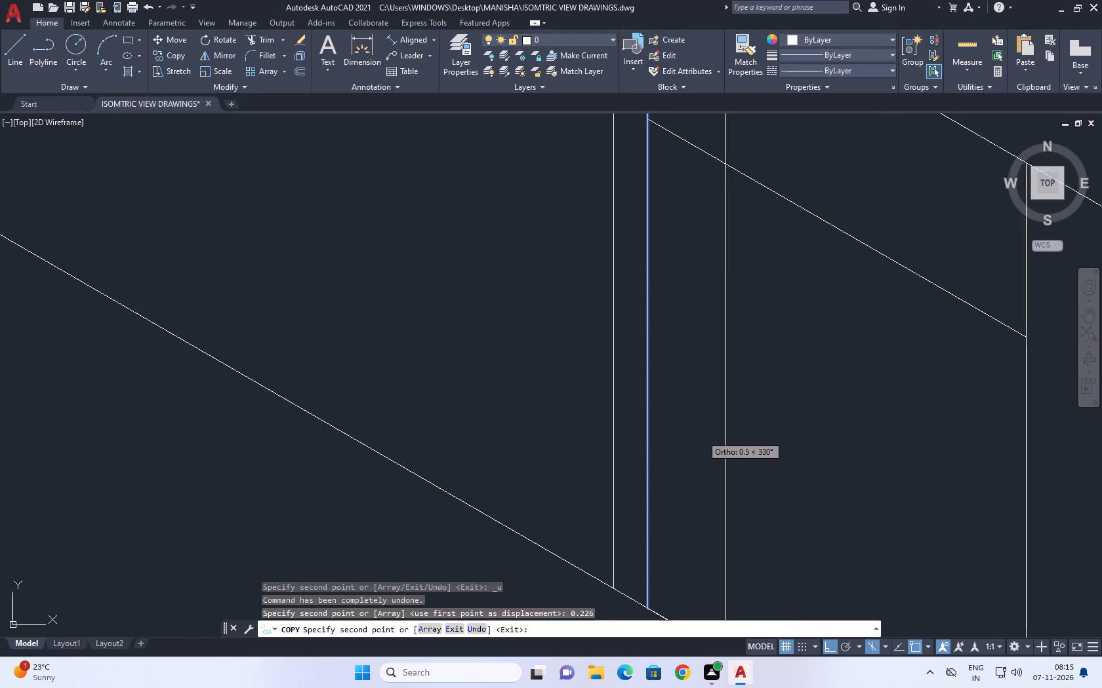
pyautogui.press('space')
# Copy the opening's right-hand vertical line 0.226 outward, away from the opening, along the back face's slope.
pyautogui.scroll(-3, 697, 430)
pyautogui.scroll(1, 771, 450)
pyautogui.click(782, 455)
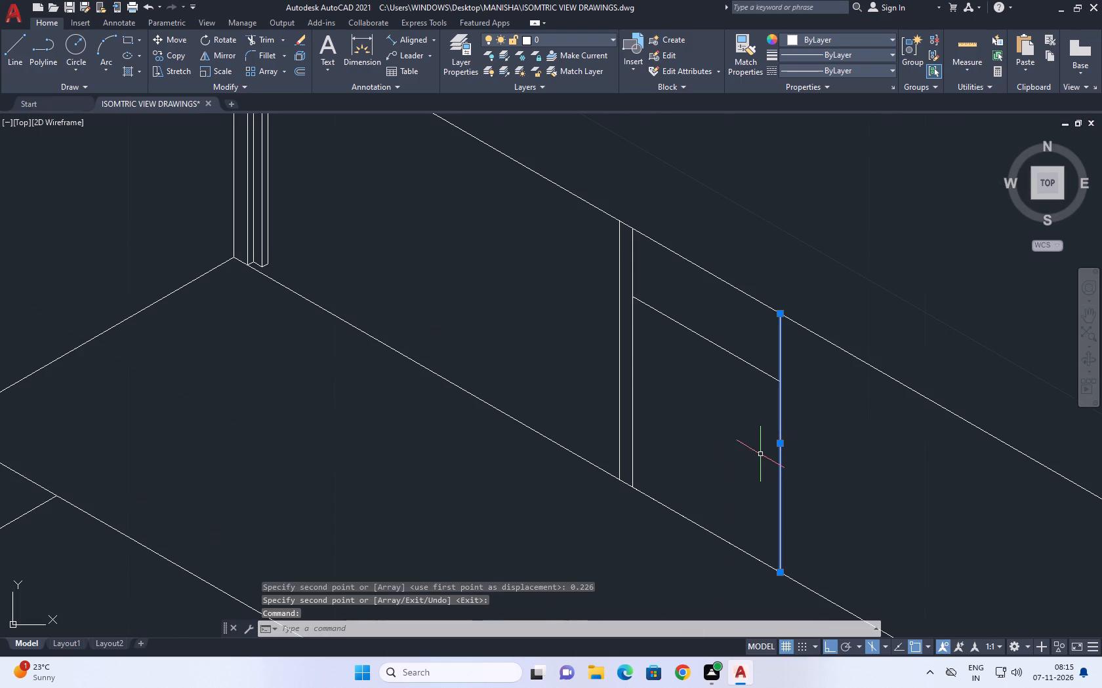
pyautogui.press('c')
pyautogui.write('O')
pyautogui.press('space')
pyautogui.click(788, 453)
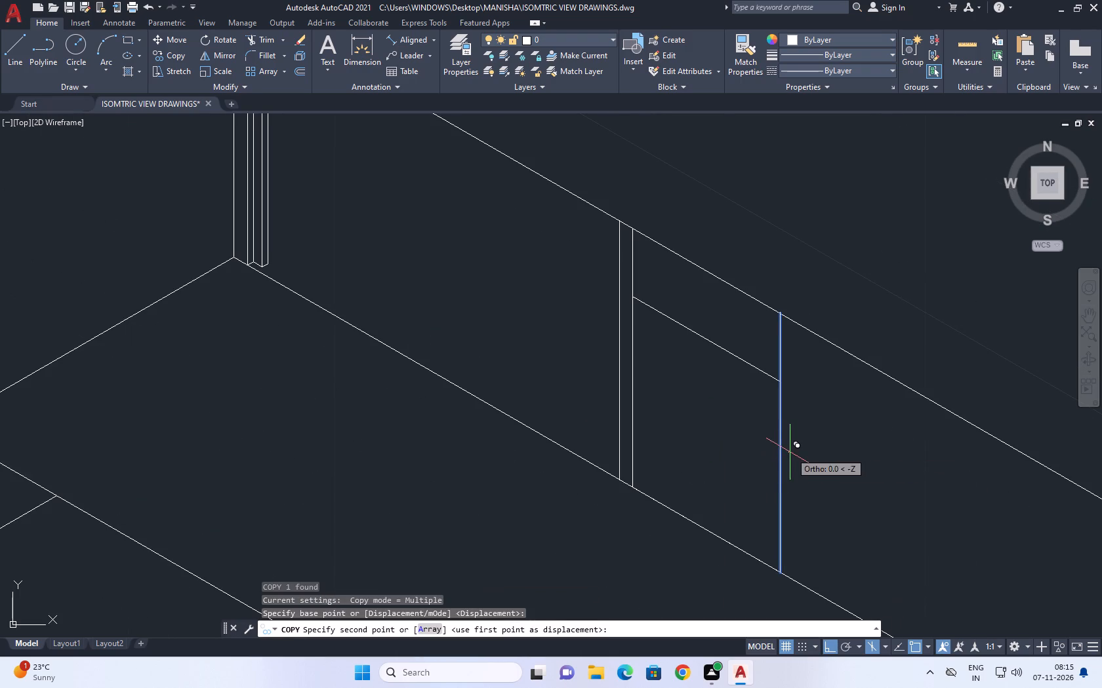
pyautogui.write('0.226')
pyautogui.press('Return')
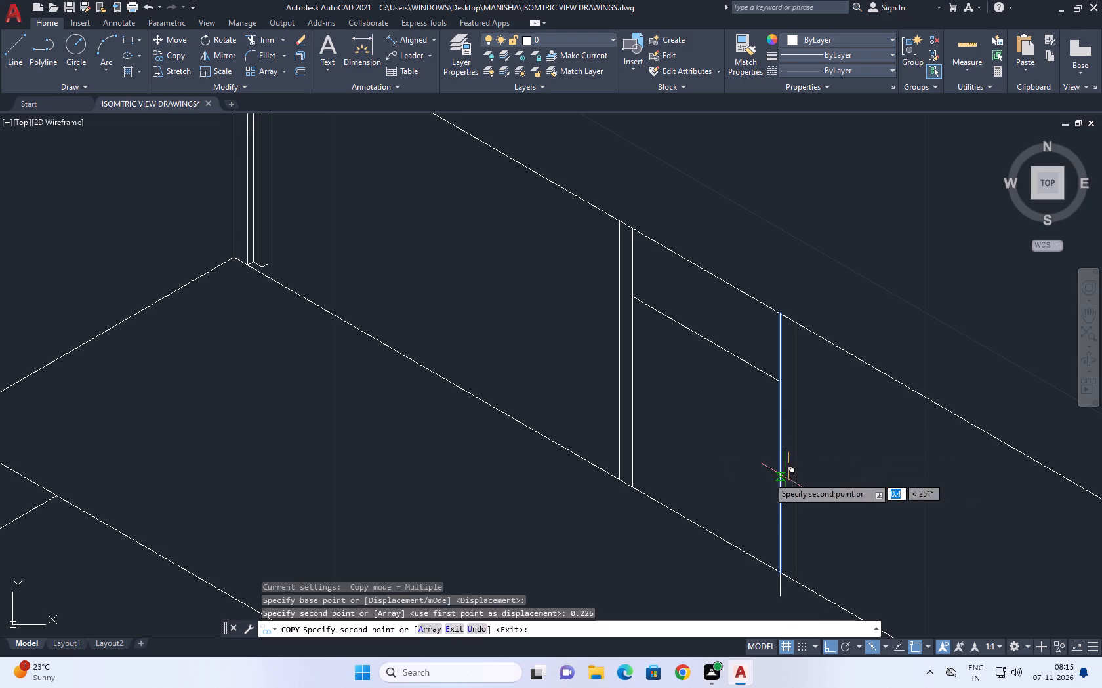
pyautogui.press('space')
# Using the top isoplane, draw a depth line at 30° from the foot of the opening's inner left-hand vertical line.
pyautogui.moveTo(645, 413); pyautogui.dragTo(657, 414, button='middle')
pyautogui.write('L')
pyautogui.press('space')
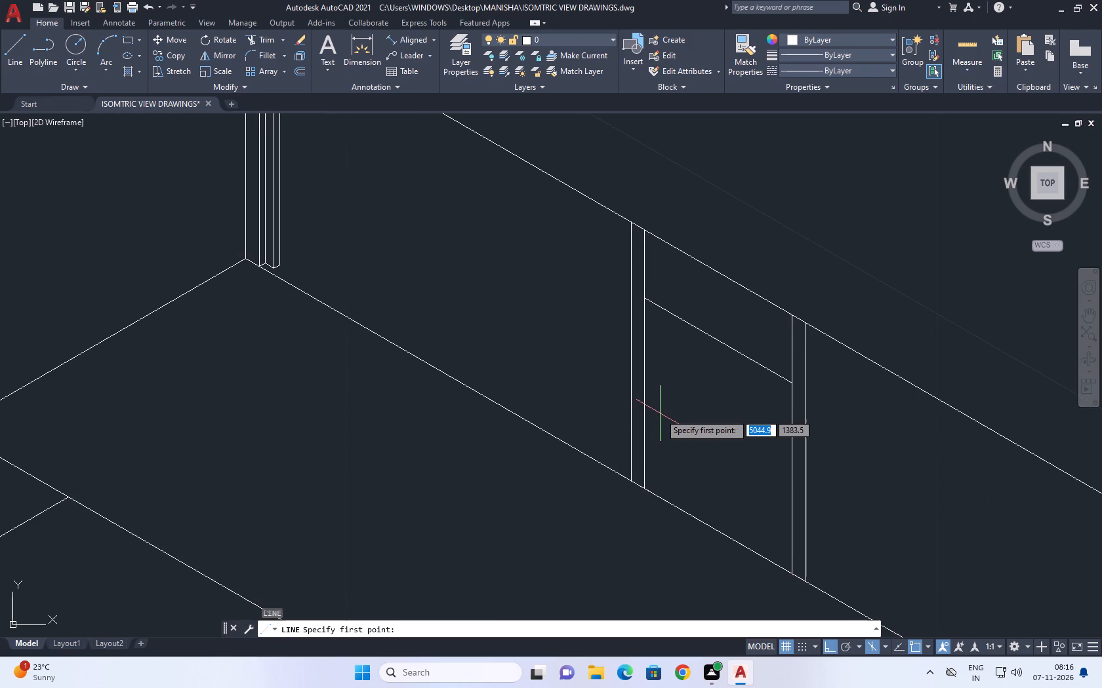
pyautogui.click(642, 493)
pyautogui.press('F5')
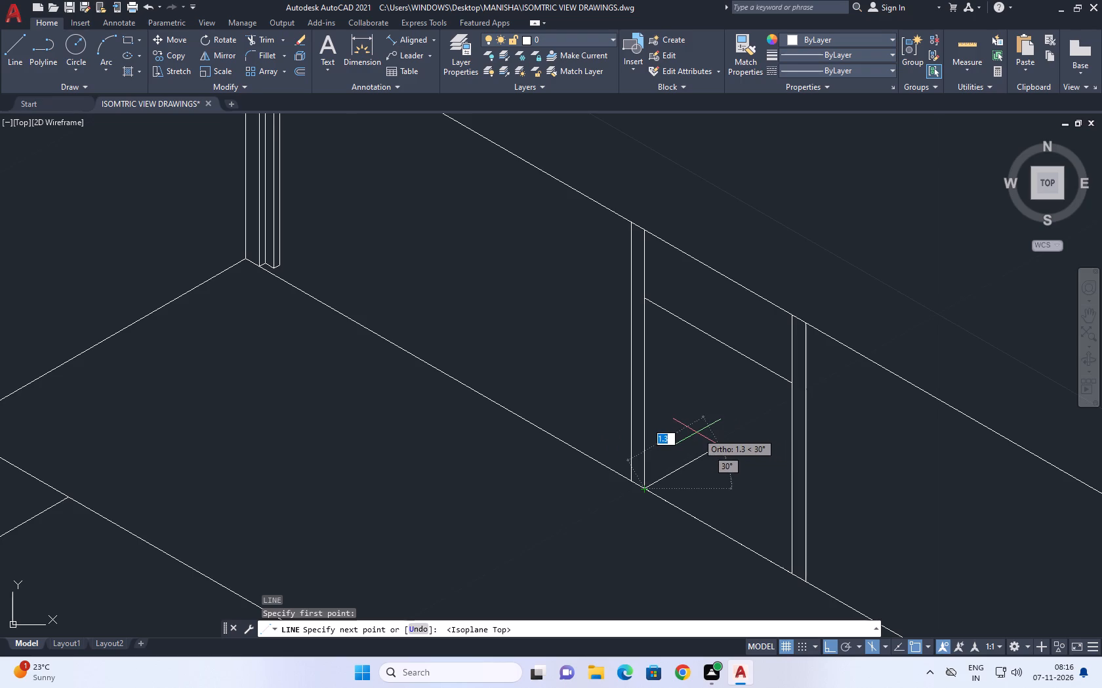
pyautogui.scroll(1, 696, 432)
pyautogui.click(733, 417)
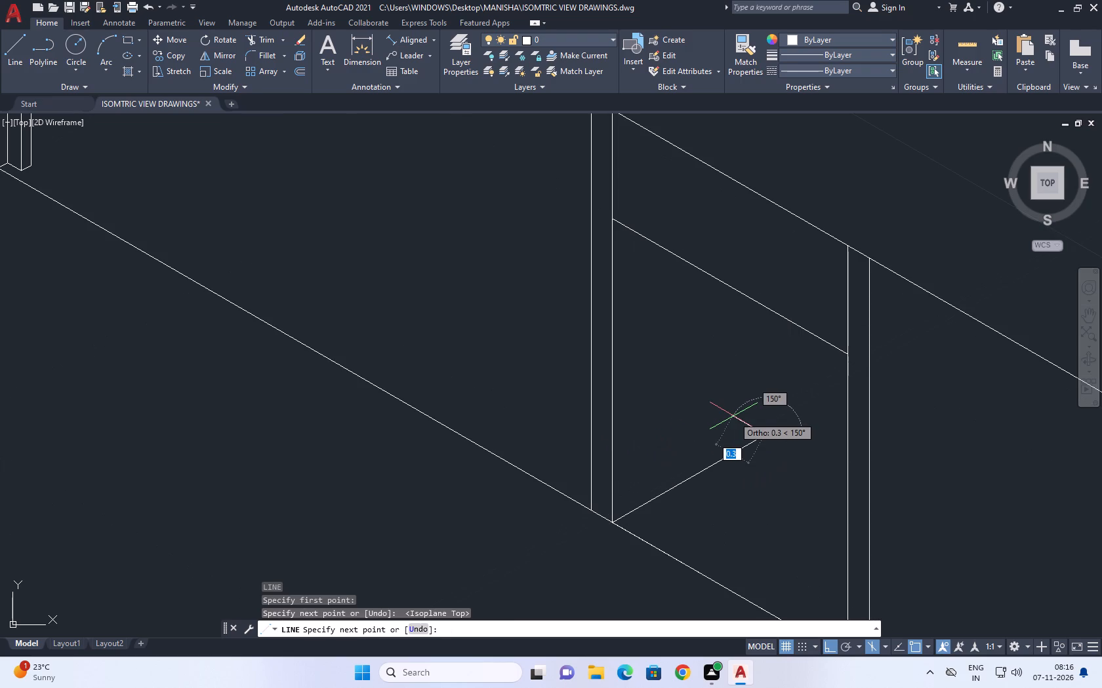
pyautogui.scroll(-3, 731, 418)
pyautogui.rightClick(731, 420)
pyautogui.click(756, 438)
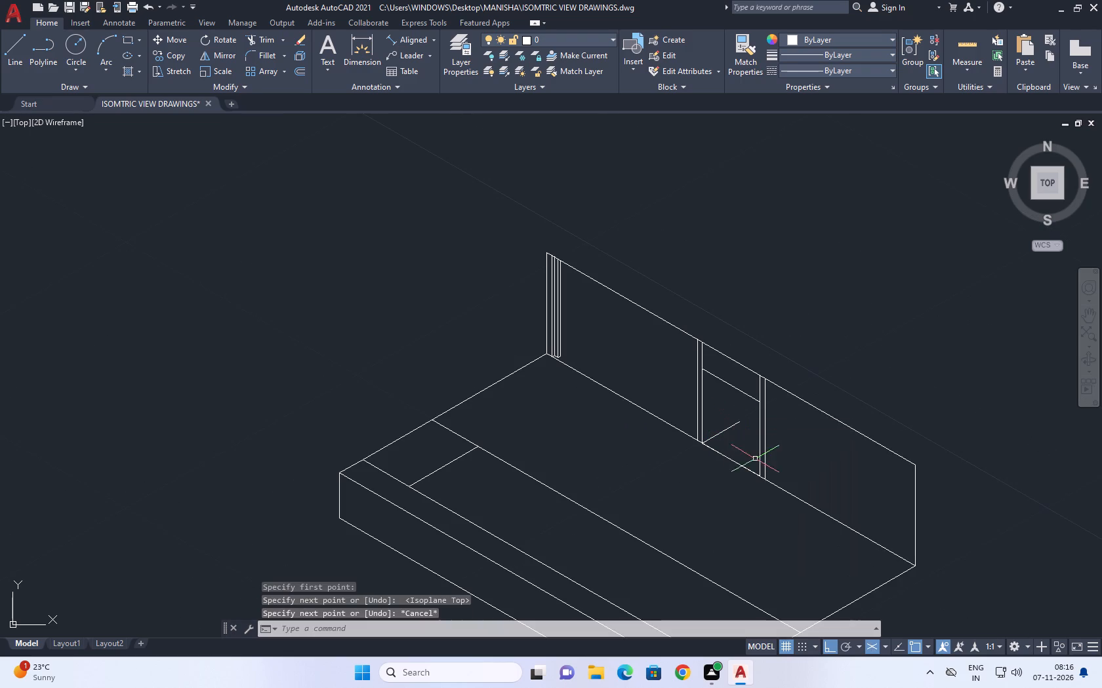
# Draw a matching depth line at 30° from the foot of the opening's outer right-hand vertical line.
pyautogui.rightClick(788, 454)
pyautogui.click(849, 210)
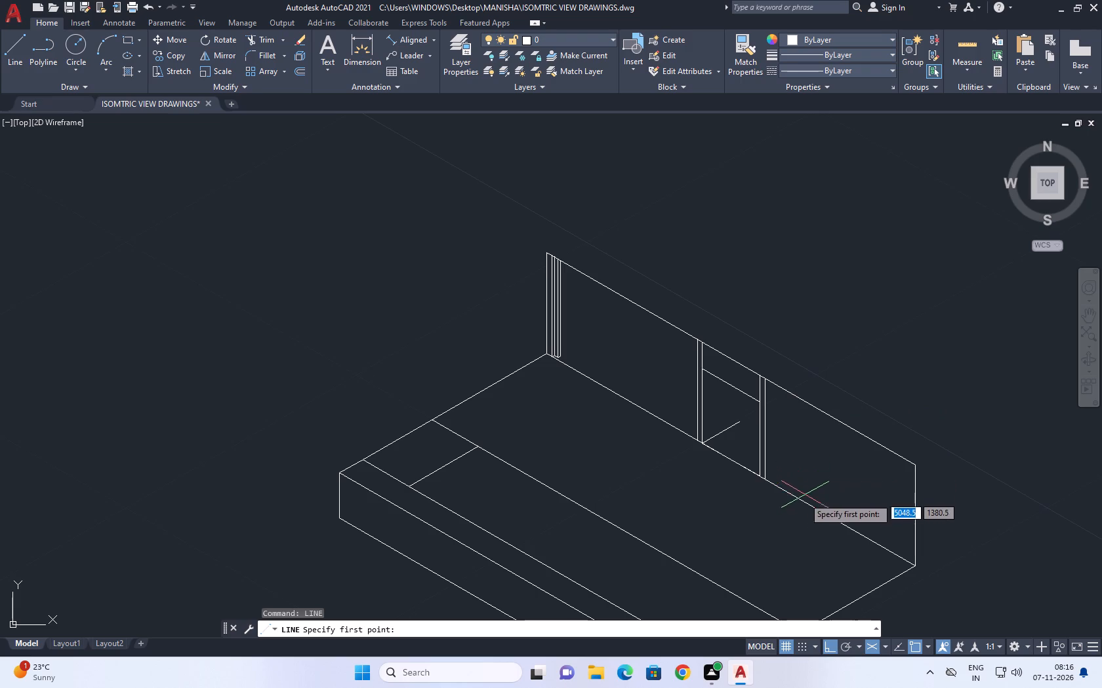
pyautogui.scroll(3, 760, 464)
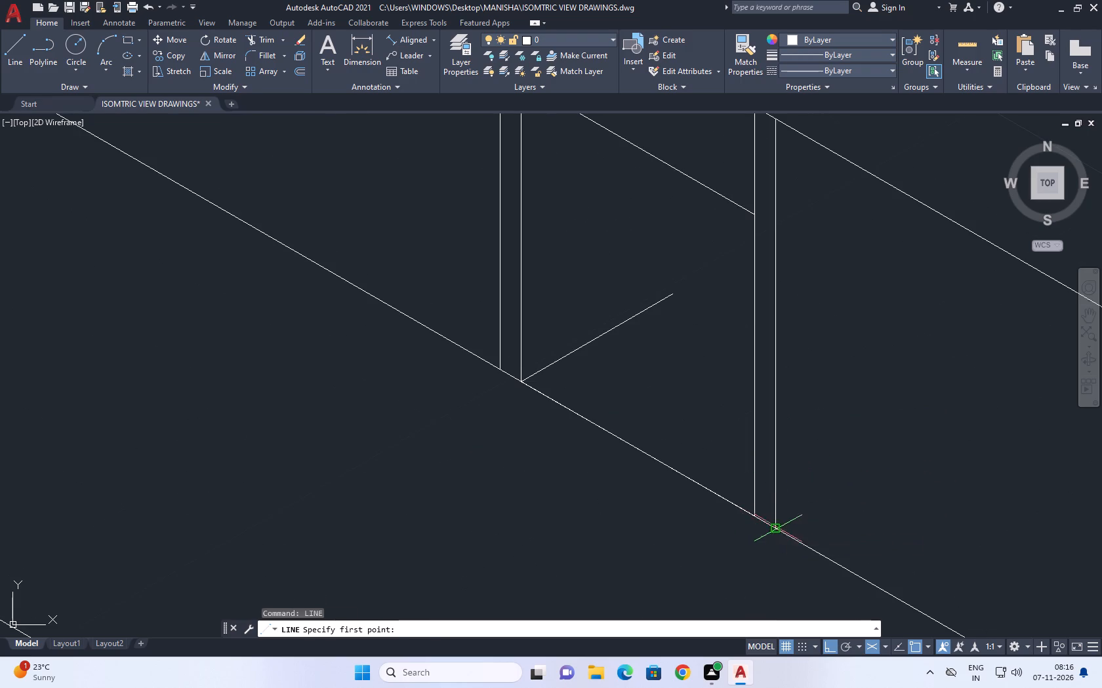
pyautogui.click(778, 528)
pyautogui.scroll(-1, 878, 468)
pyautogui.click(899, 427)
pyautogui.rightClick(872, 381)
pyautogui.click(910, 405)
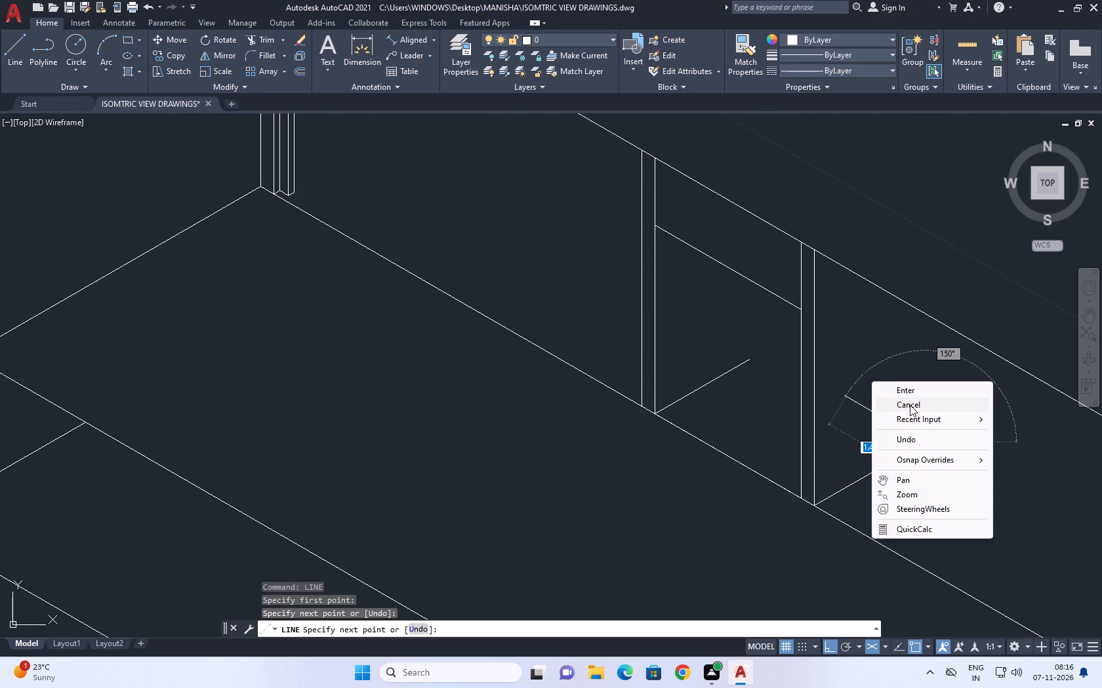
# Fillet the outer left-hand vertical line with the sloping line 2.8 above the base, forming a sharp zero-radius corner.
pyautogui.moveTo(877, 358); pyautogui.dragTo(842, 378, button='middle')
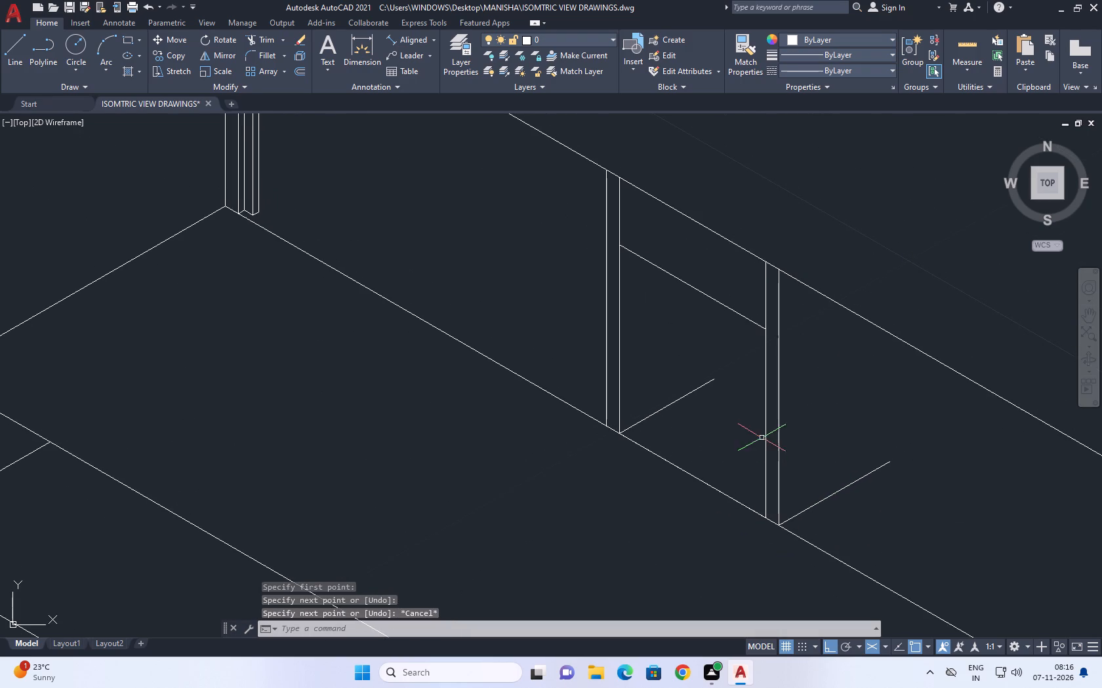
pyautogui.middleClick(762, 438)
pyautogui.scroll(1, 759, 438)
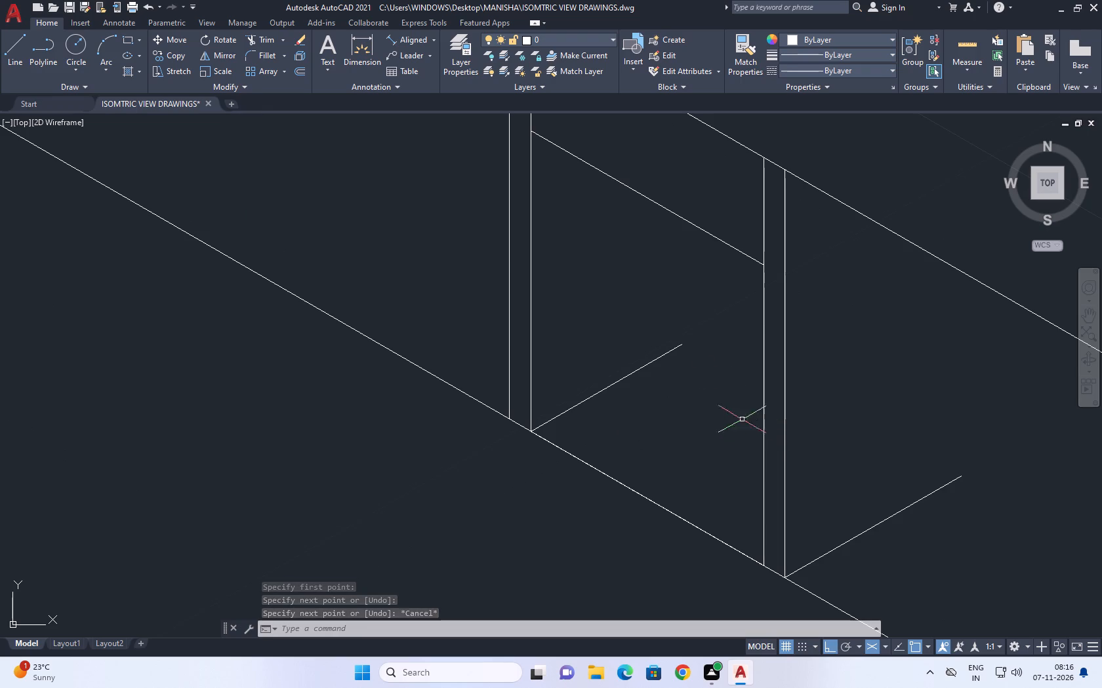
pyautogui.moveTo(758, 259); pyautogui.dragTo(785, 358, button='middle')
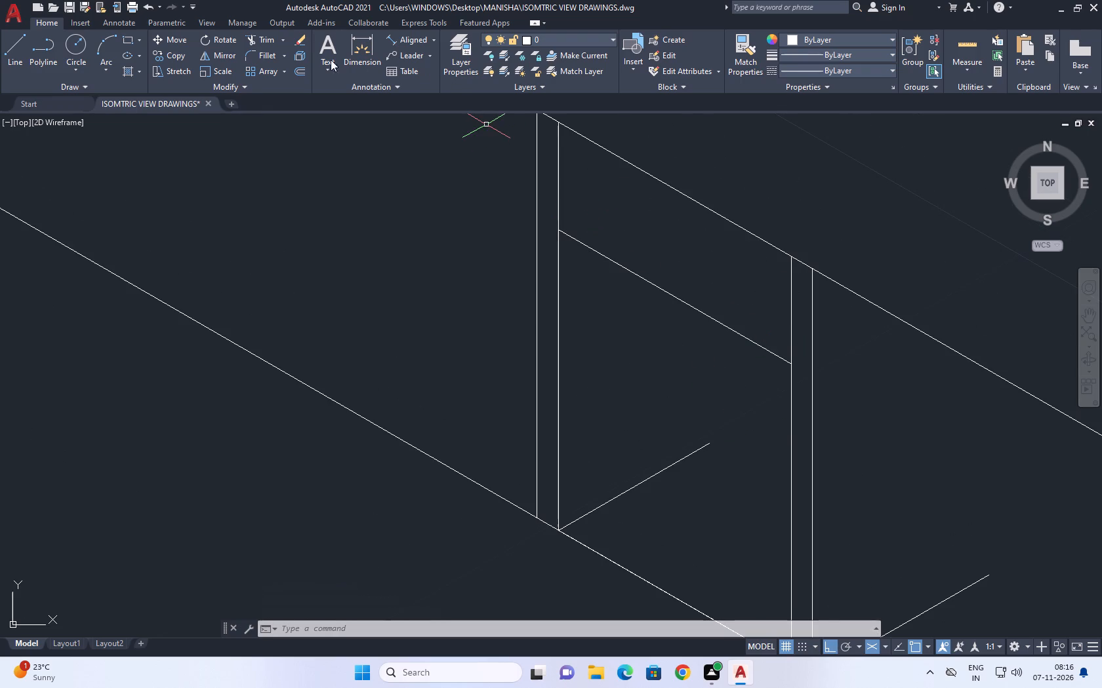
pyautogui.click(275, 51)
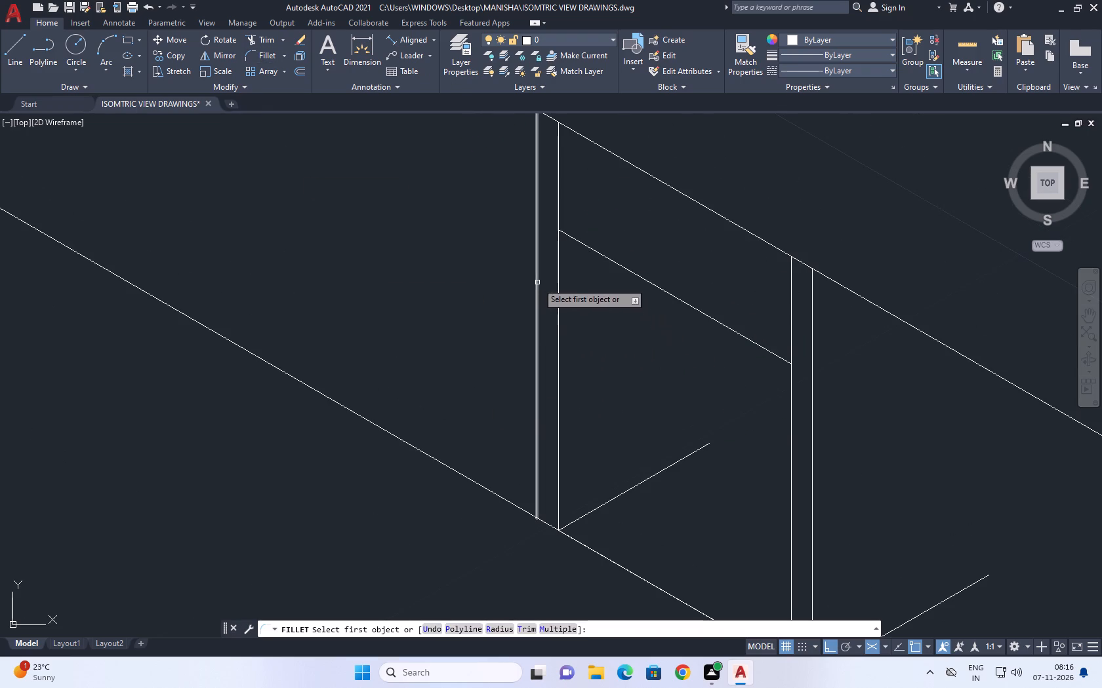
pyautogui.click(537, 280)
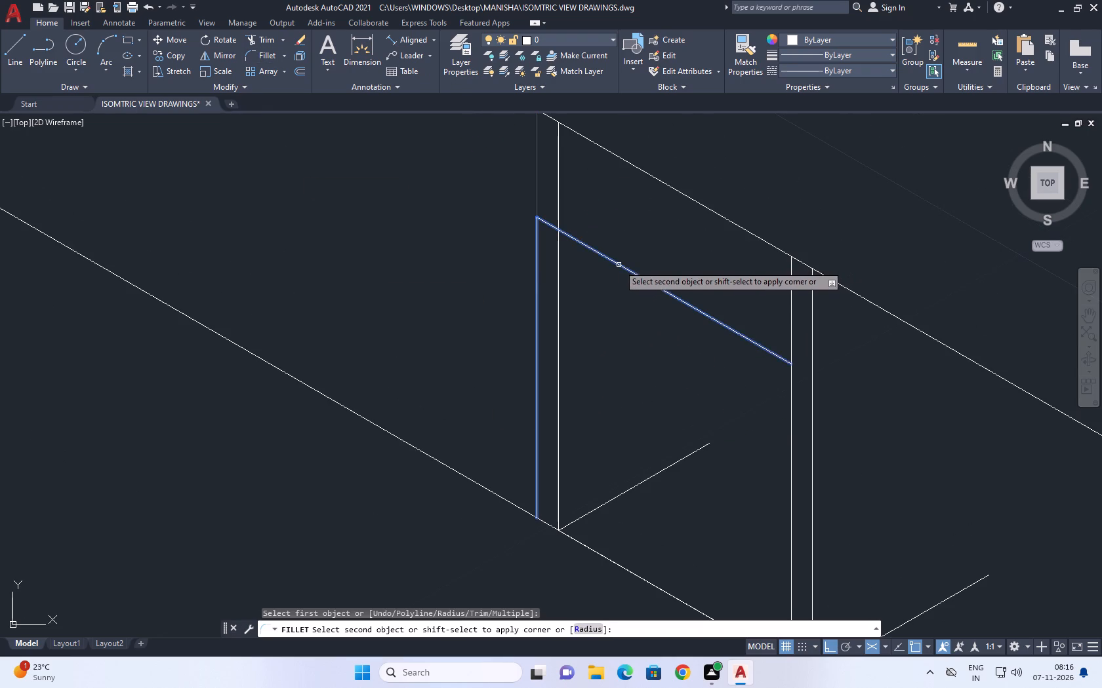
pyautogui.click(619, 265)
# Fillet the opening's sloping top line with its outer right-hand vertical line, forming a sharp zero-radius corner.
pyautogui.rightClick(643, 260)
pyautogui.click(712, 273)
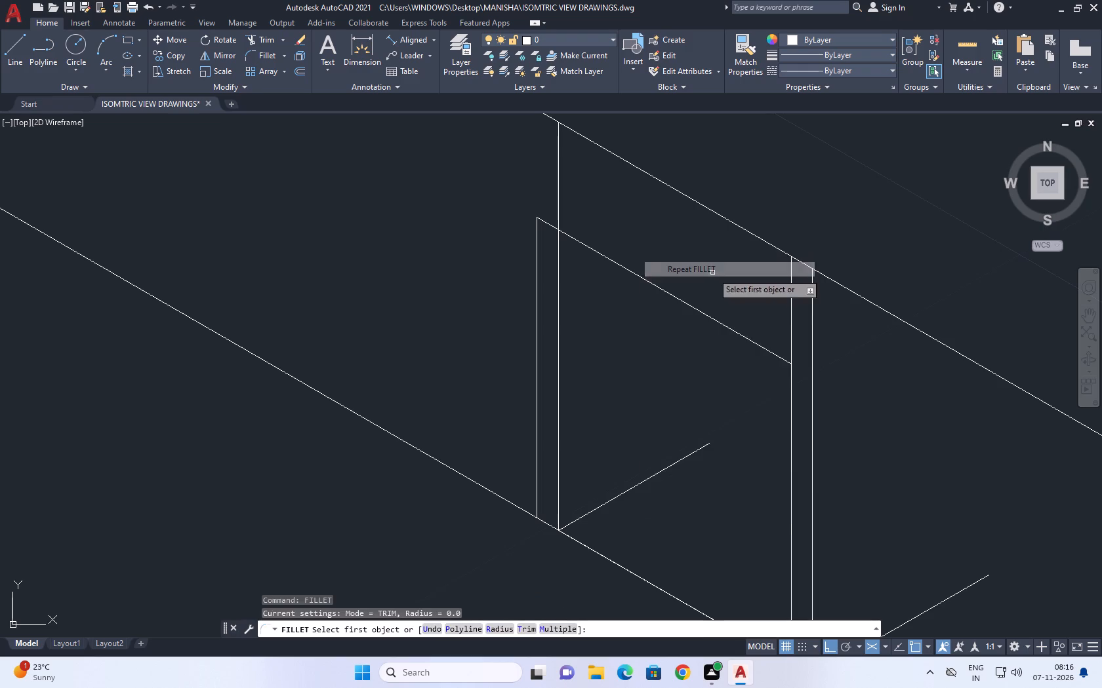
pyautogui.click(764, 347)
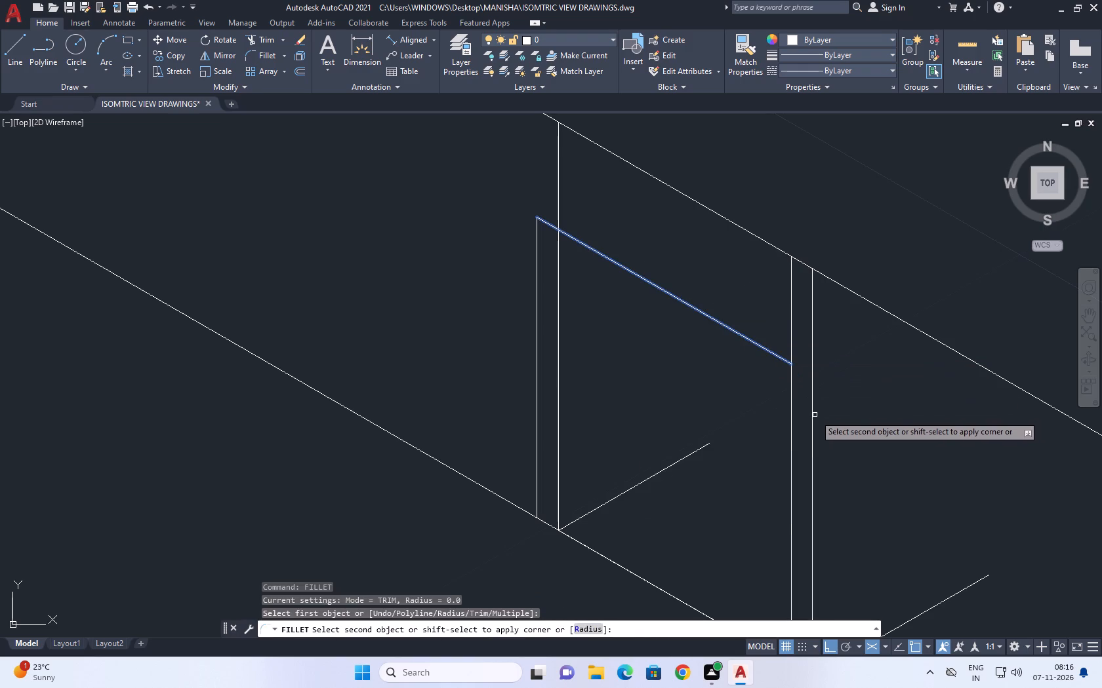
pyautogui.click(811, 417)
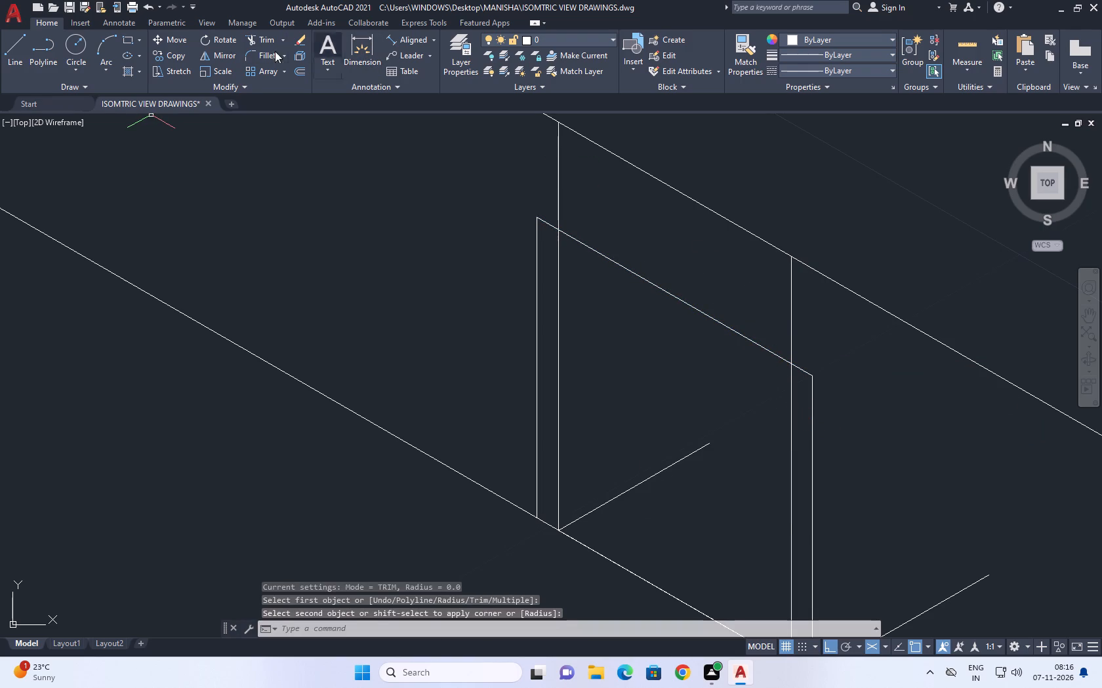
# Trim the parts of both inner vertical lines that extend above the opening's sloping top line.
pyautogui.click(257, 42)
pyautogui.click(545, 169)
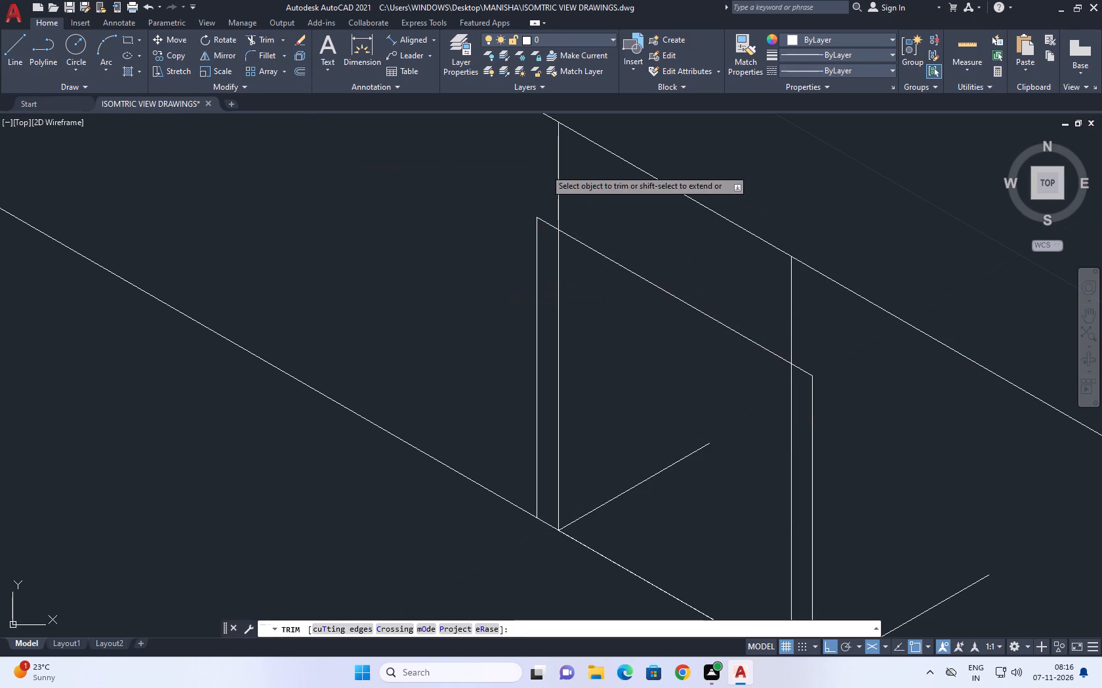
pyautogui.click(858, 343)
pyautogui.rightClick(754, 288)
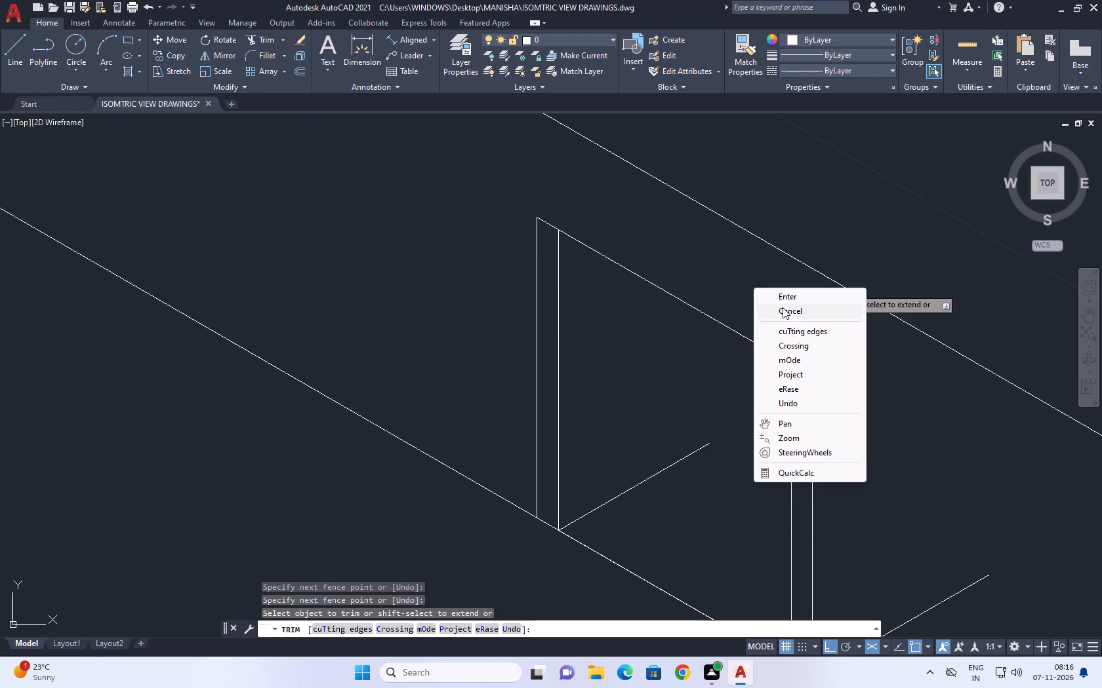
pyautogui.click(783, 307)
# Using the right isoplane, copy the opening's sloping top line 0.226 downward at 210° to form the frame's inner top edge.
pyautogui.click(704, 303)
pyautogui.click(652, 320)
pyautogui.click(183, 50)
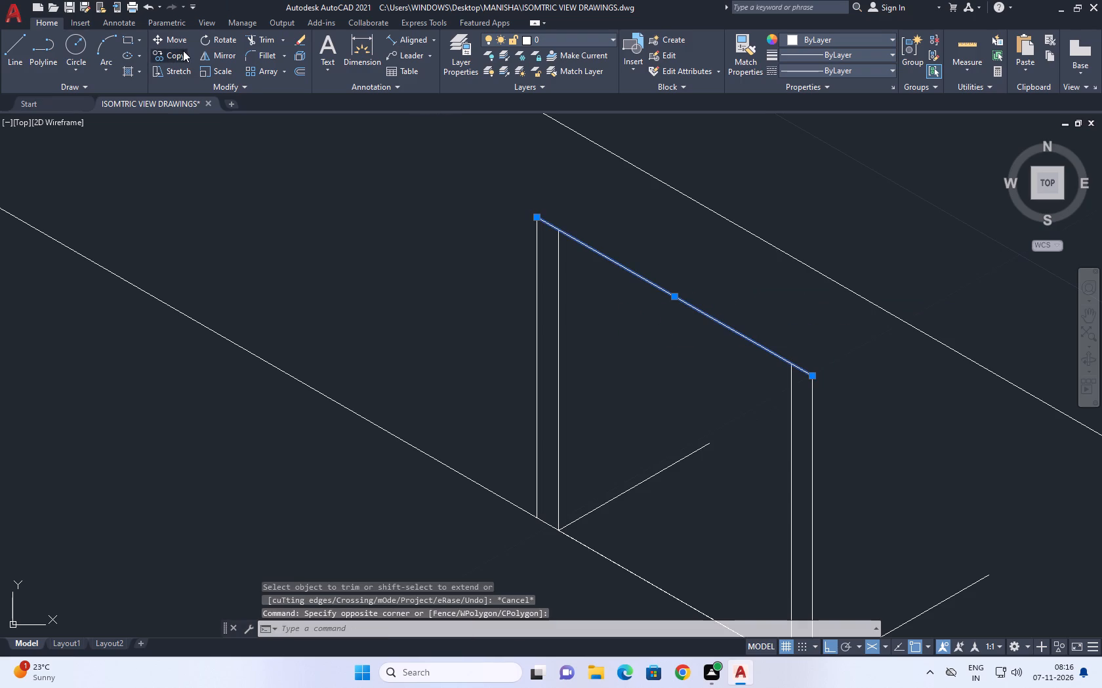
pyautogui.click(672, 301)
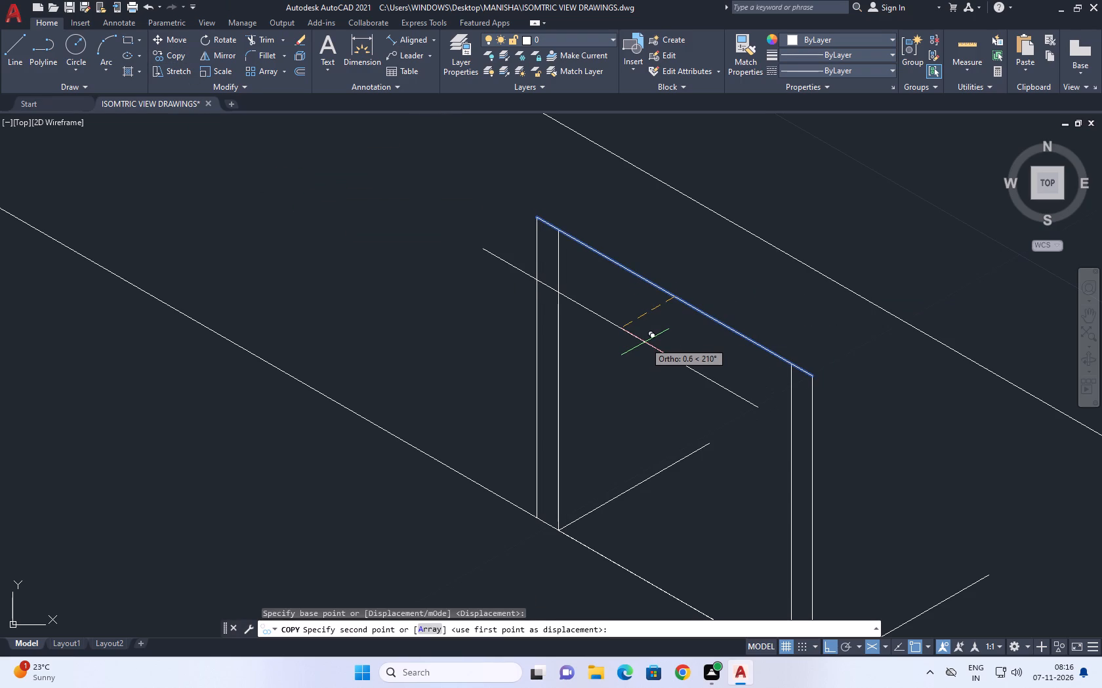
pyautogui.press('F5')
pyautogui.write('0.226')
pyautogui.press('Return')
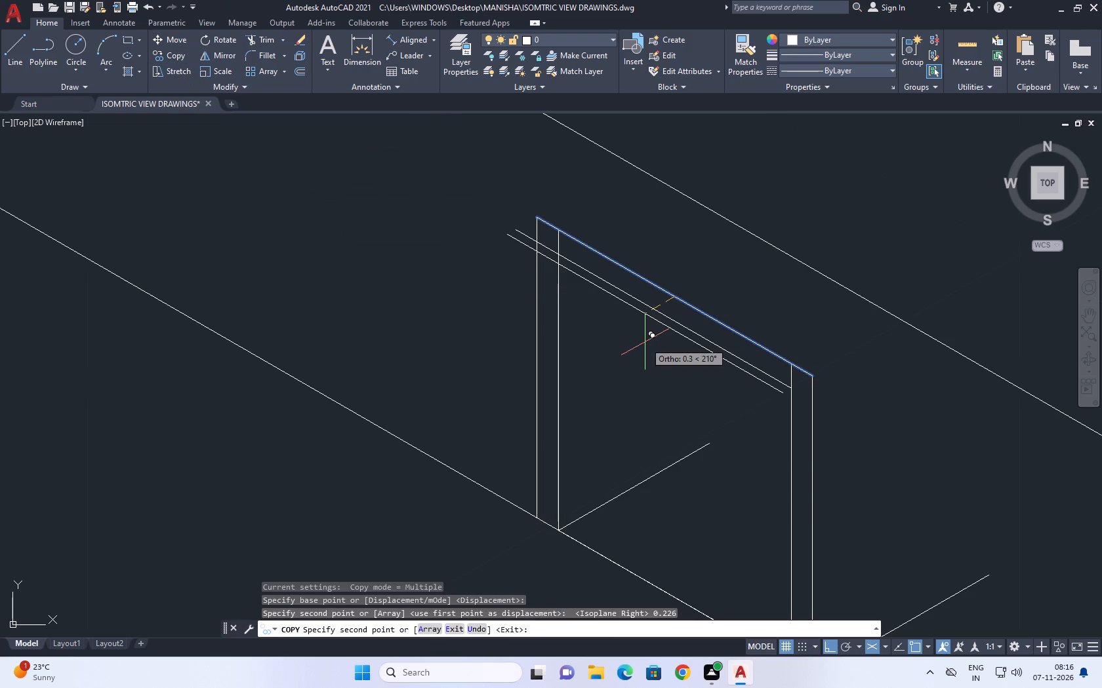
pyautogui.press('Escape')
# Trim the copied top line's overhang and both inner vertical lines' ends above it so the inner frame outline closes.
pyautogui.write('TR')
pyautogui.press('space')
pyautogui.scroll(3, 544, 265)
pyautogui.click(543, 248)
pyautogui.click(609, 204)
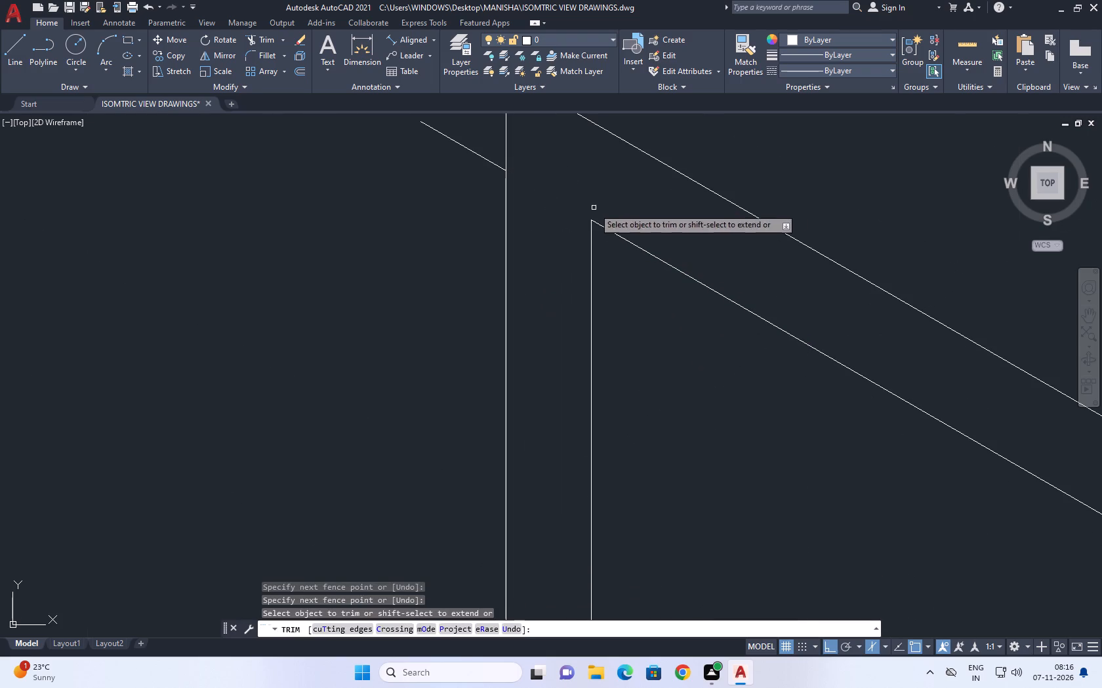
pyautogui.click(488, 140)
pyautogui.moveTo(463, 183); pyautogui.dragTo(453, 201)
pyautogui.scroll(-4, 453, 204)
pyautogui.scroll(2, 638, 309)
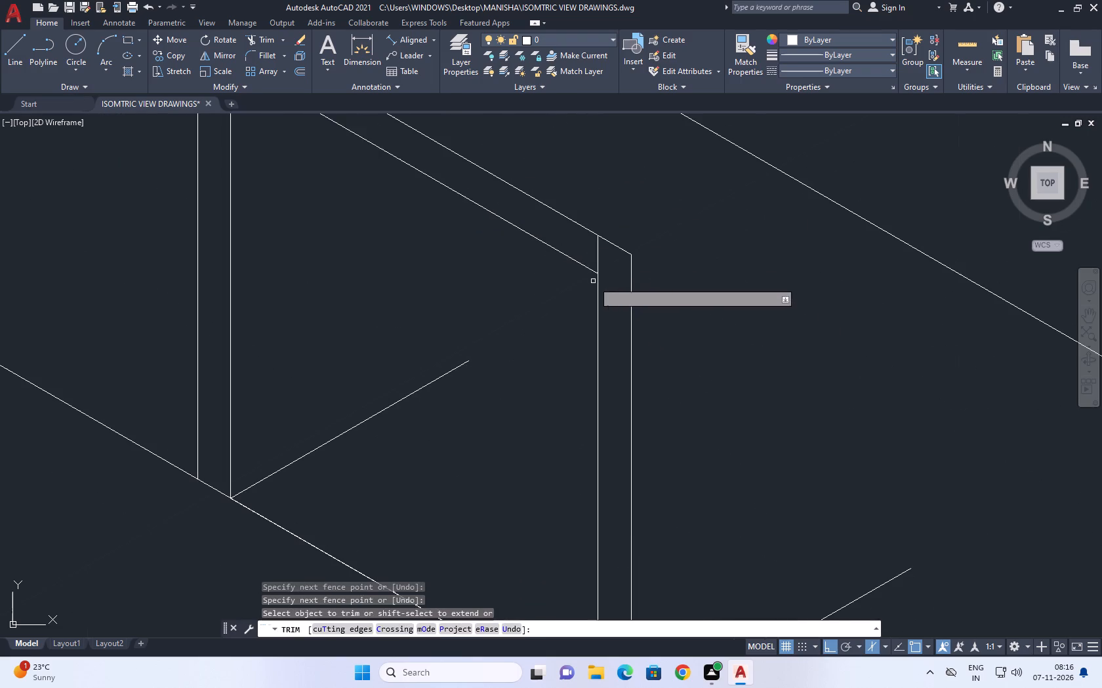
pyautogui.click(593, 259)
pyautogui.click(605, 266)
pyautogui.press('Escape')
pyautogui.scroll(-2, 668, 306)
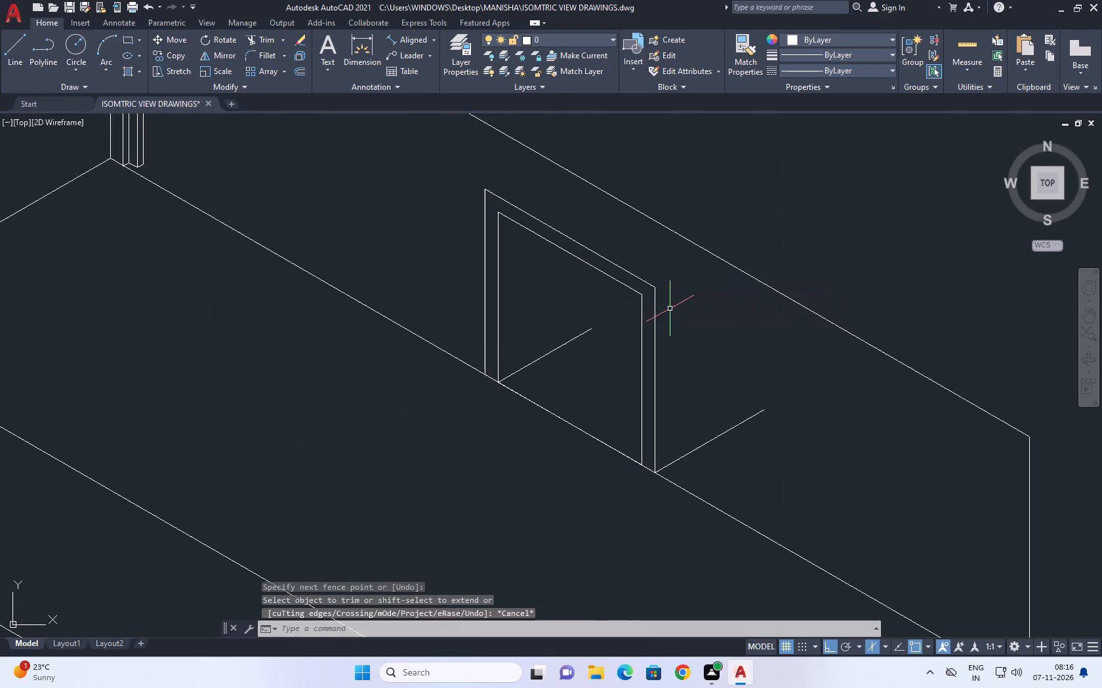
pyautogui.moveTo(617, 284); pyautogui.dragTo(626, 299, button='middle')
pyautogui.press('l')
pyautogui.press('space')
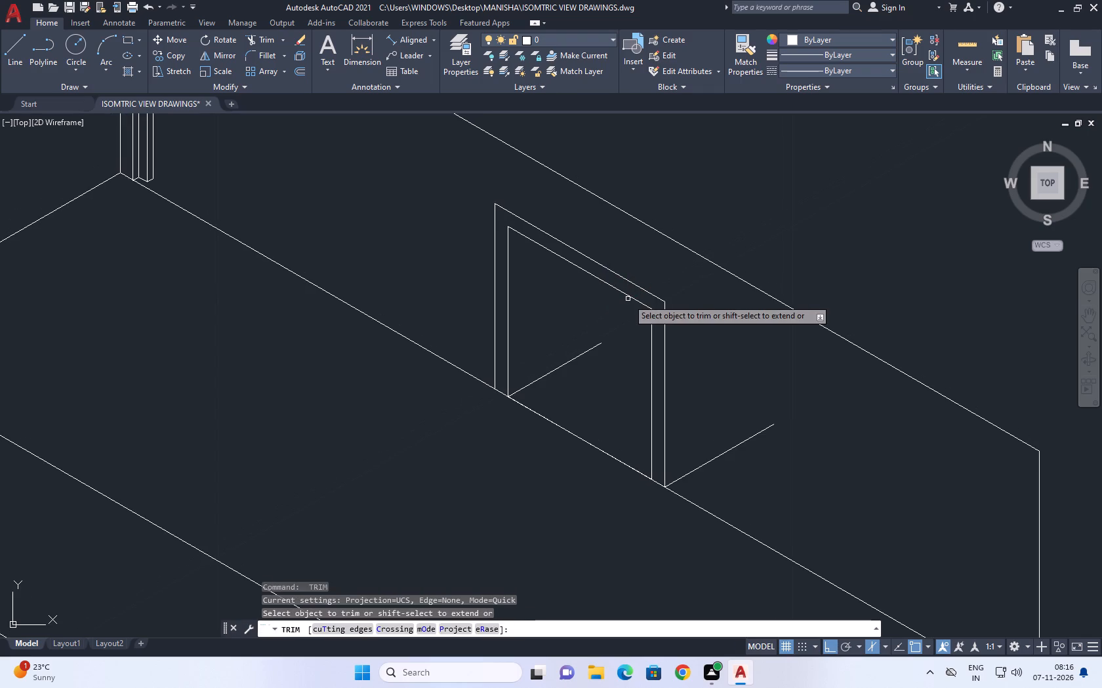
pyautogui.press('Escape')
# Draw a vertical line from the frame's inner top edge, near its left-hand end, down past the left-hand depth line.
pyautogui.write('L')
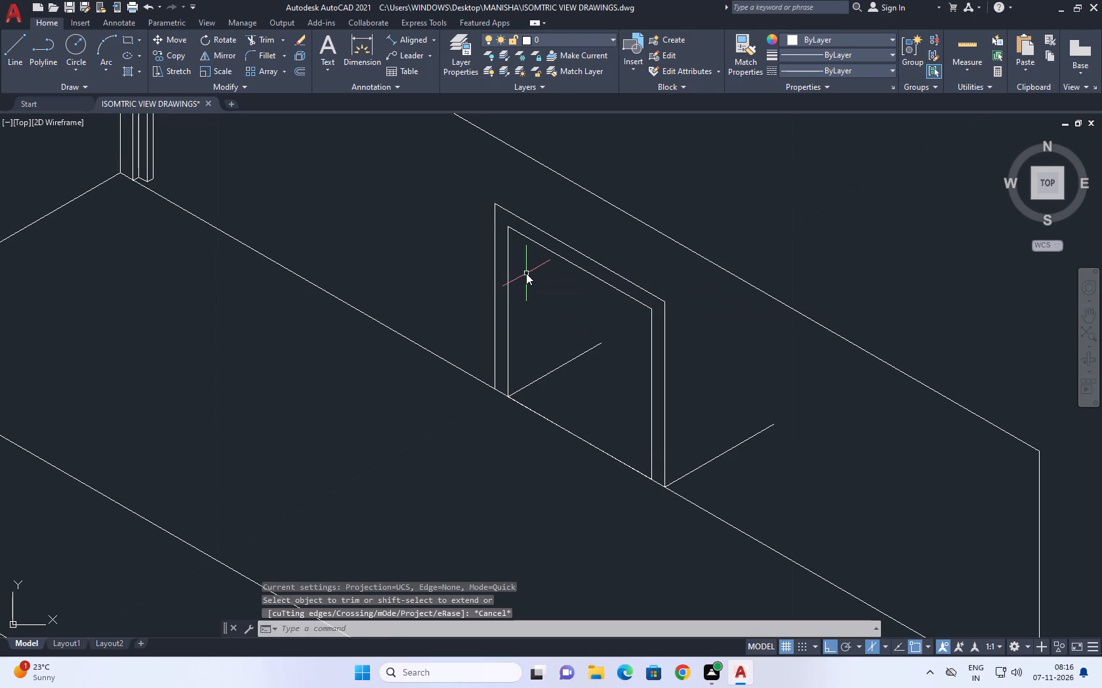
pyautogui.press('space')
pyautogui.scroll(1, 542, 339)
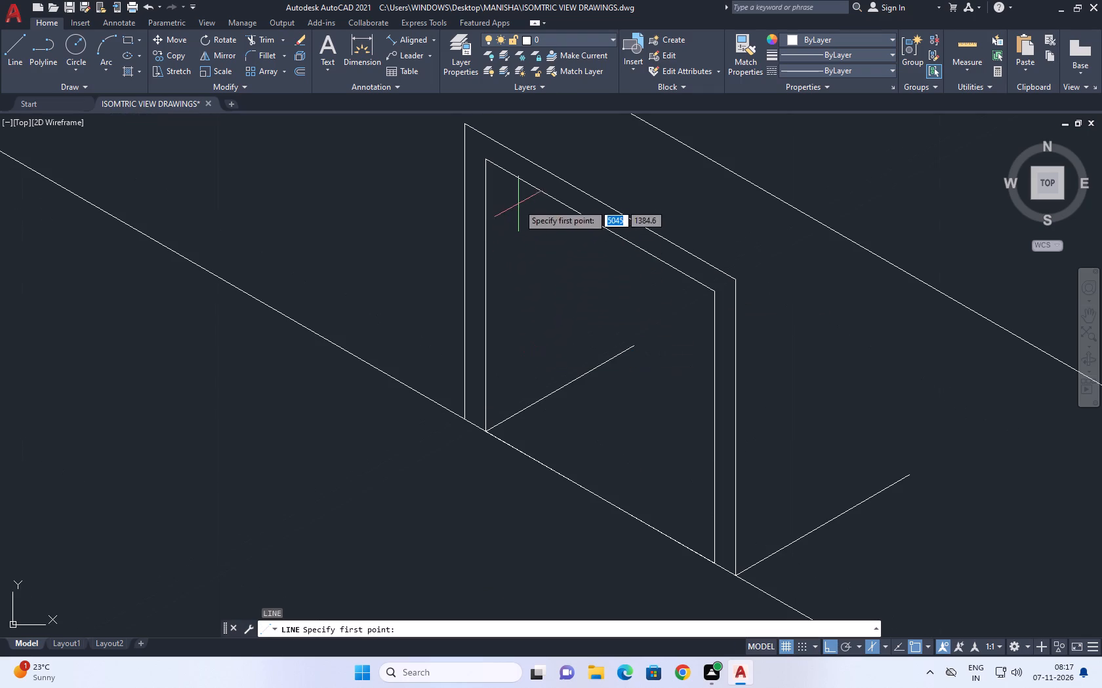
pyautogui.moveTo(529, 207); pyautogui.dragTo(586, 252, button='middle')
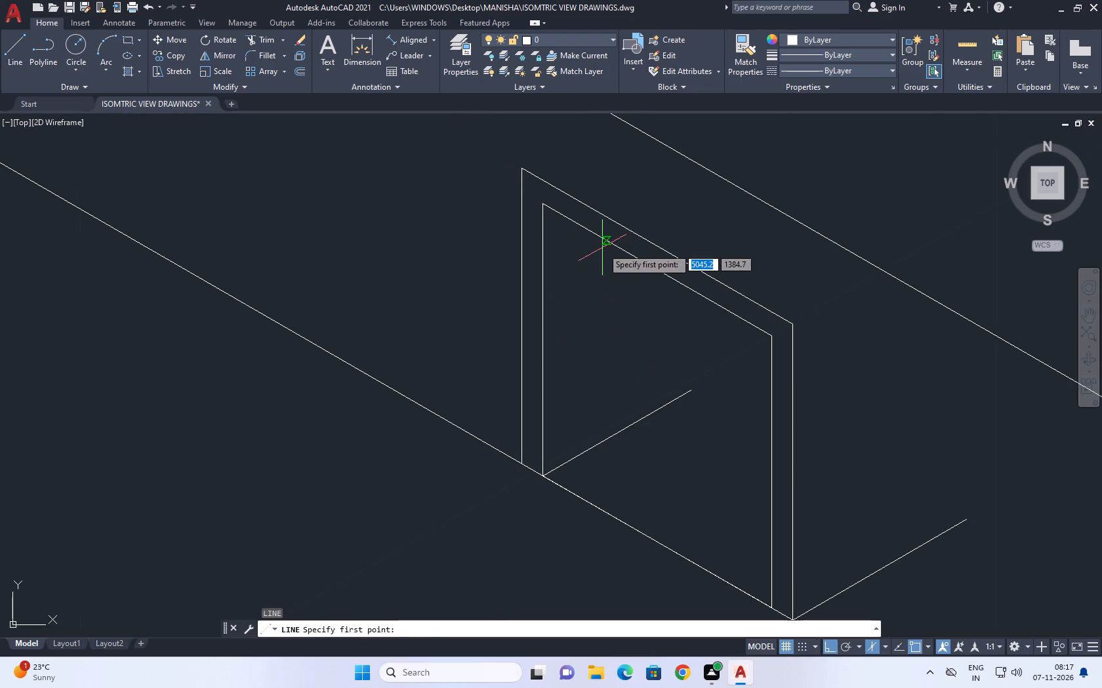
pyautogui.click(613, 246)
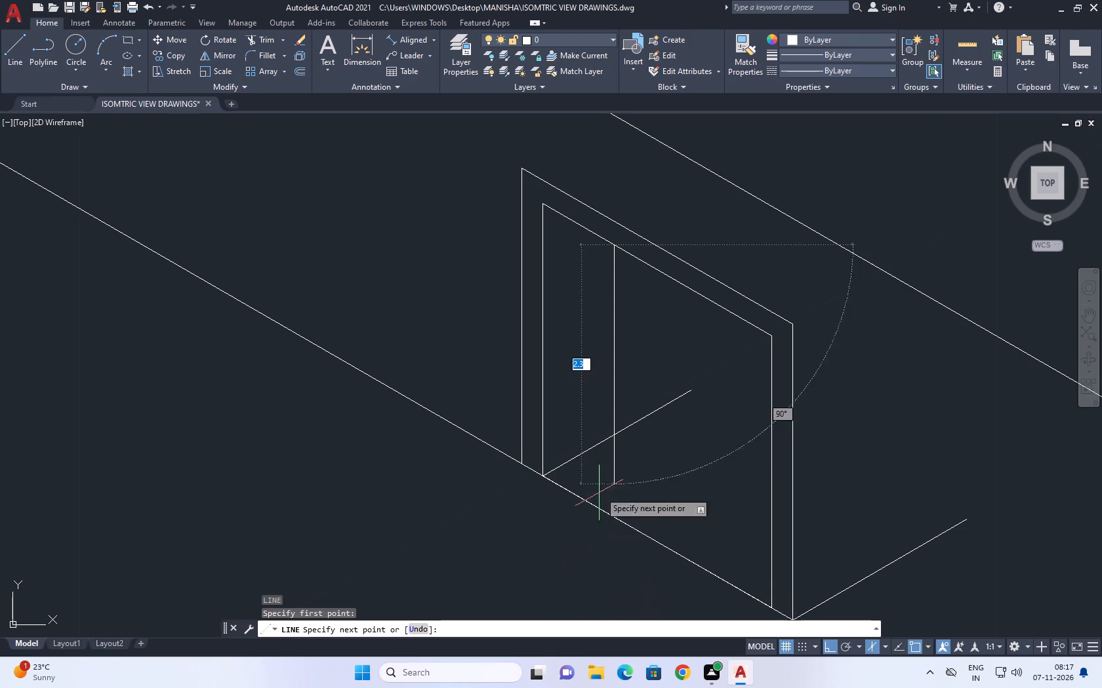
pyautogui.scroll(2, 626, 457)
pyautogui.click(615, 436)
pyautogui.press('Escape')
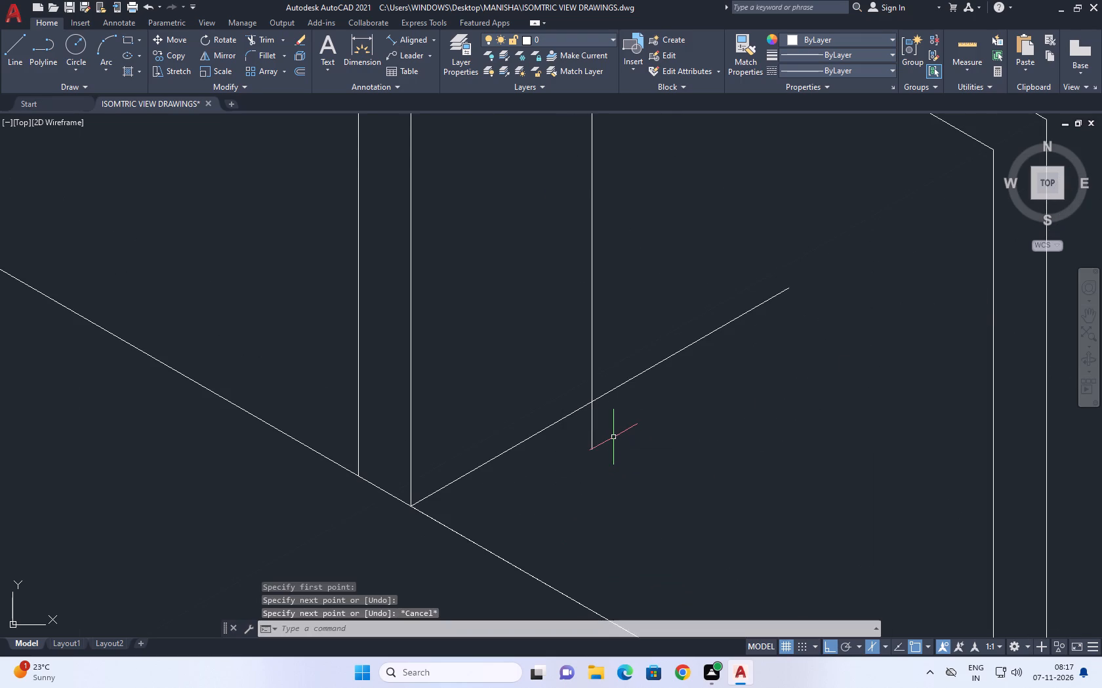
# Using the left isoplane, draw a line from the new vertical's crossing with the depth line, parallel to the base, past the outer right-hand vertical.
pyautogui.press('space')
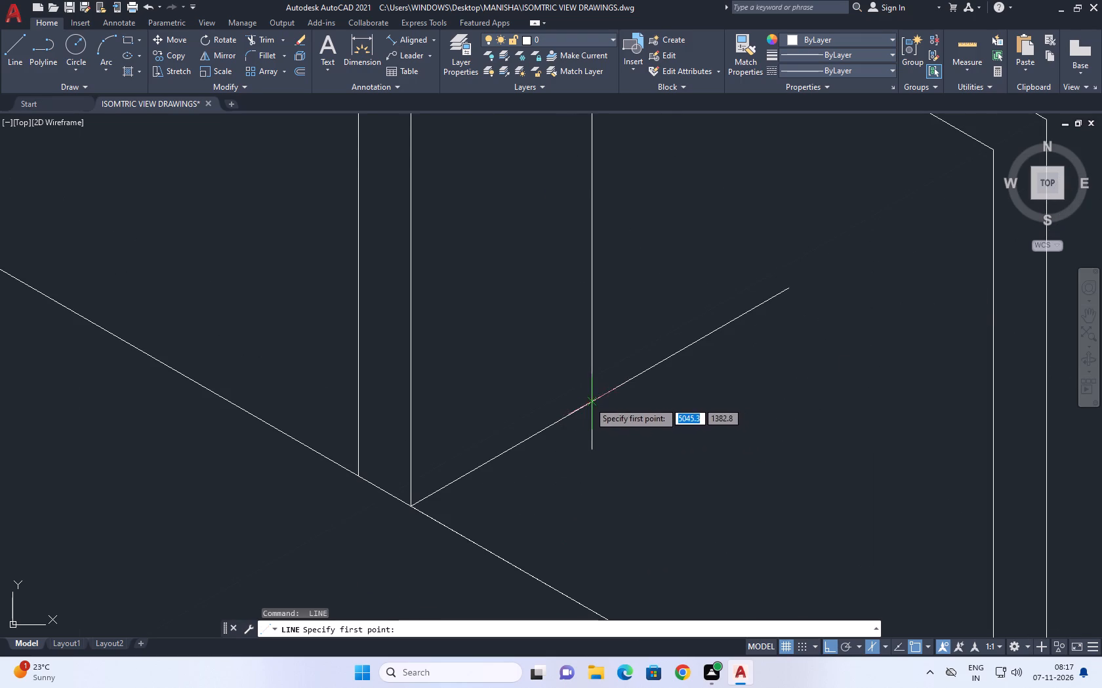
pyautogui.click(590, 403)
pyautogui.scroll(-3, 598, 396)
pyautogui.scroll(2, 649, 449)
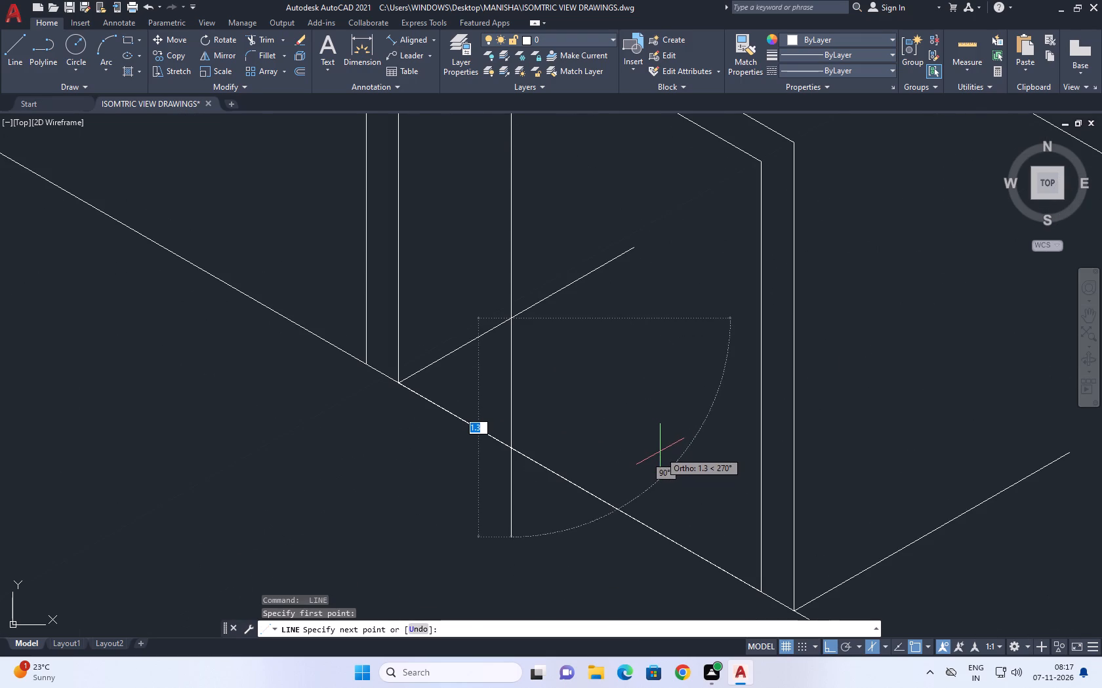
pyautogui.press('F5')
pyautogui.click(834, 495)
pyautogui.press('Escape')
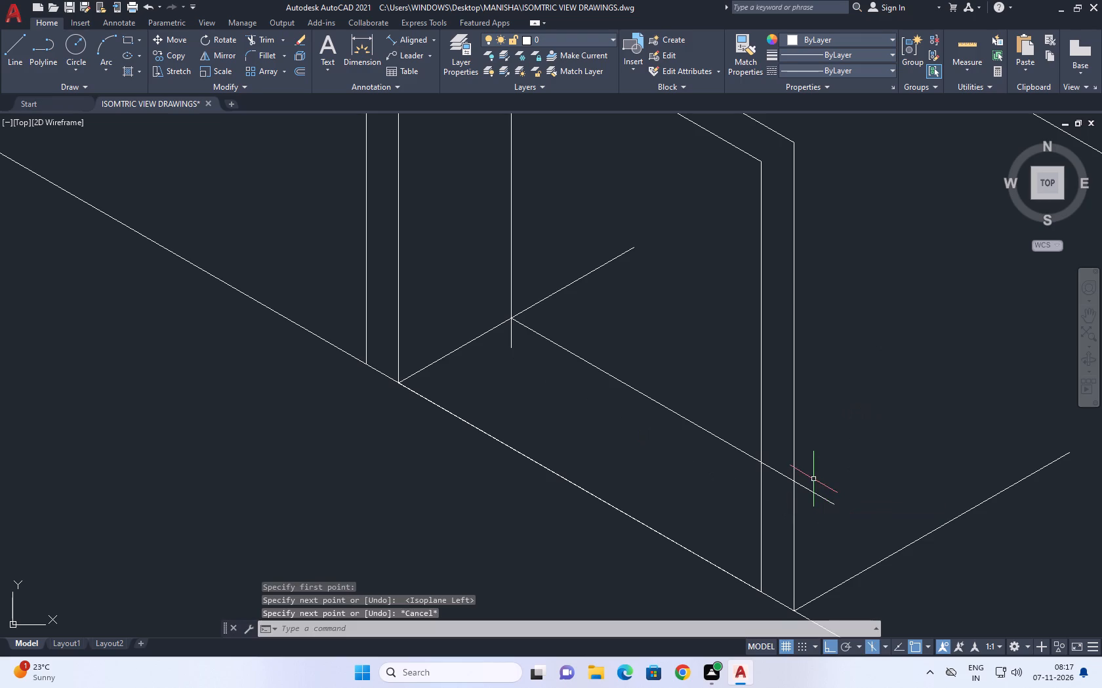
# Trim the new sloping line back to the inner right-hand vertical, removing the pieces beyond it.
pyautogui.write('TR')
pyautogui.press('space')
pyautogui.click(784, 480)
pyautogui.click(783, 459)
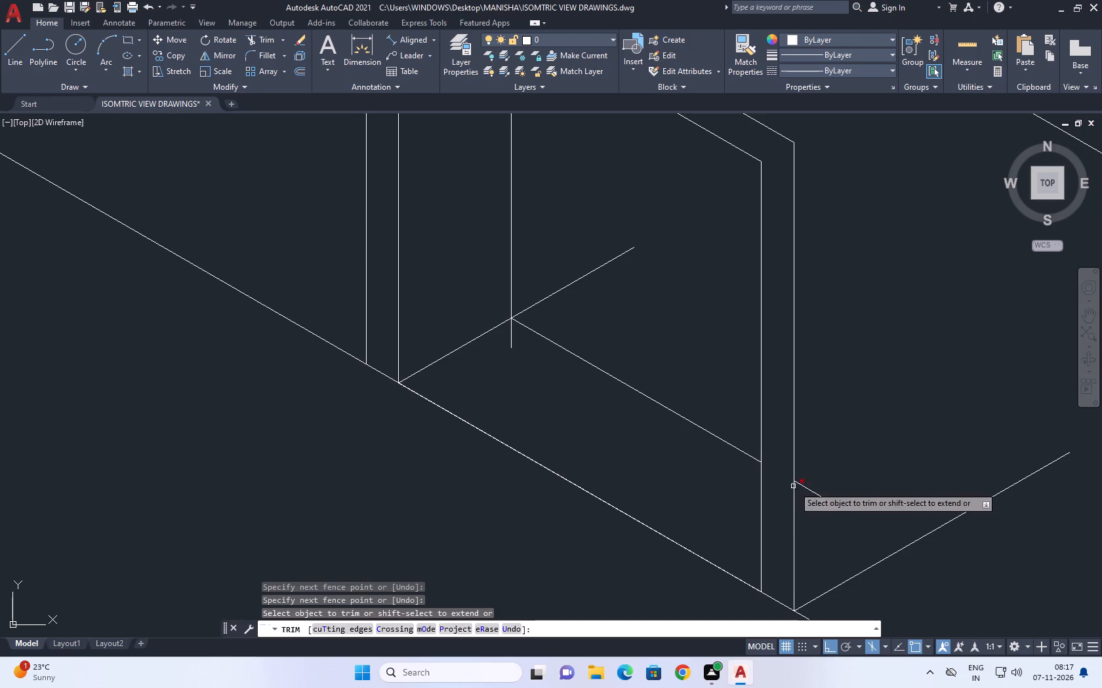
pyautogui.click(811, 488)
# Trim the depth line and the new vertical line where they overshoot their shared corner, keeping the sloping line.
pyautogui.click(601, 268)
pyautogui.click(594, 363)
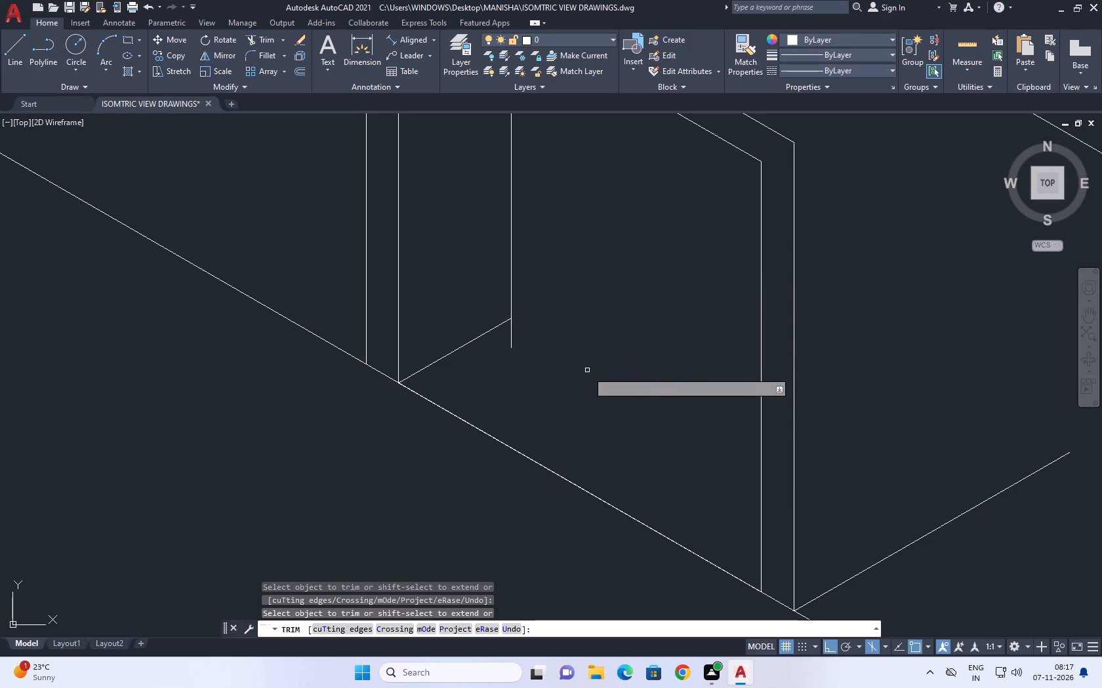
pyautogui.hotkey('ctrl', 'z')
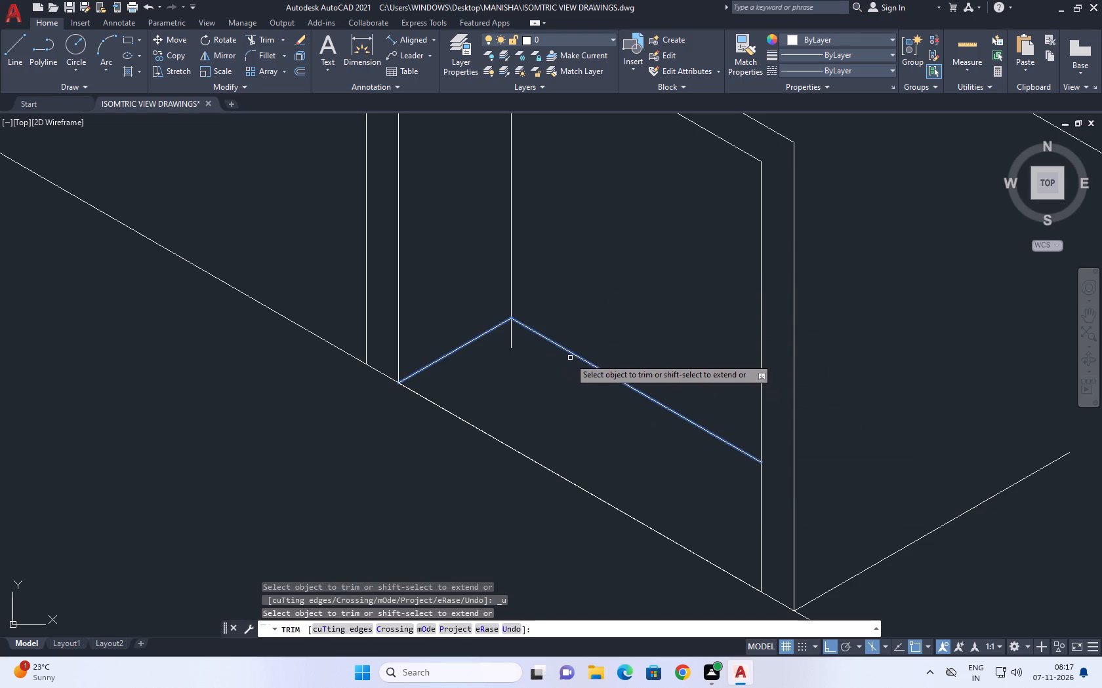
pyautogui.click(520, 342)
pyautogui.click(504, 341)
pyautogui.press('Escape')
# Copy the vertical line at the recess's back corner 0.1 at 330°, along the back face's slope.
pyautogui.scroll(-2, 559, 344)
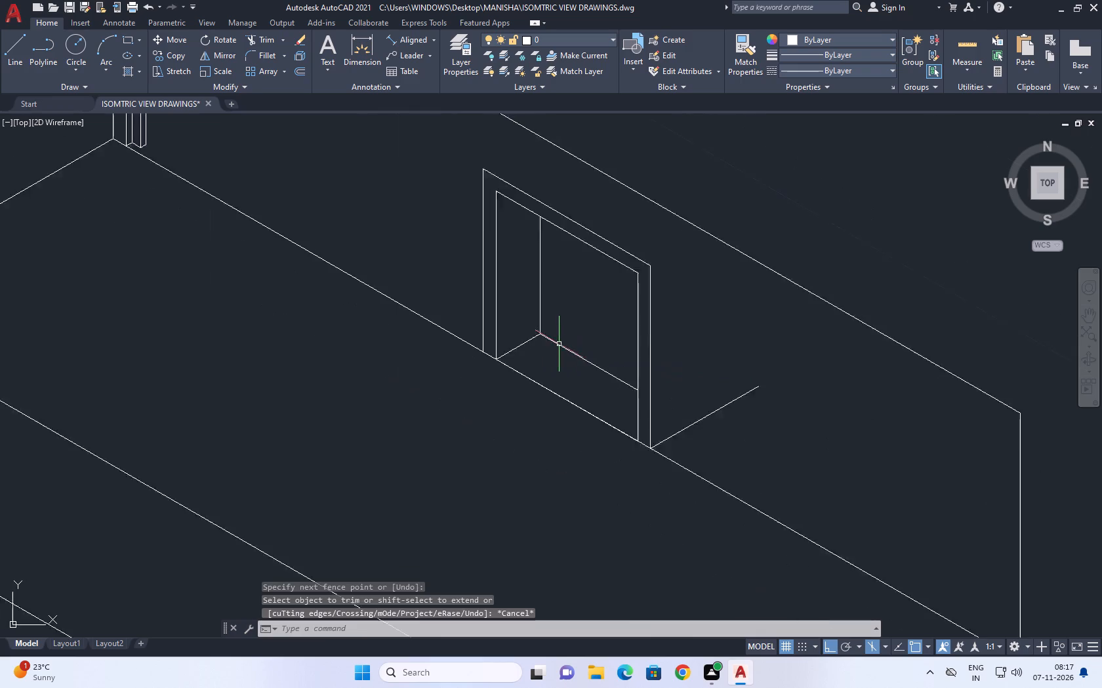
pyautogui.scroll(-1, 559, 344)
pyautogui.moveTo(514, 317); pyautogui.dragTo(575, 386, button='middle')
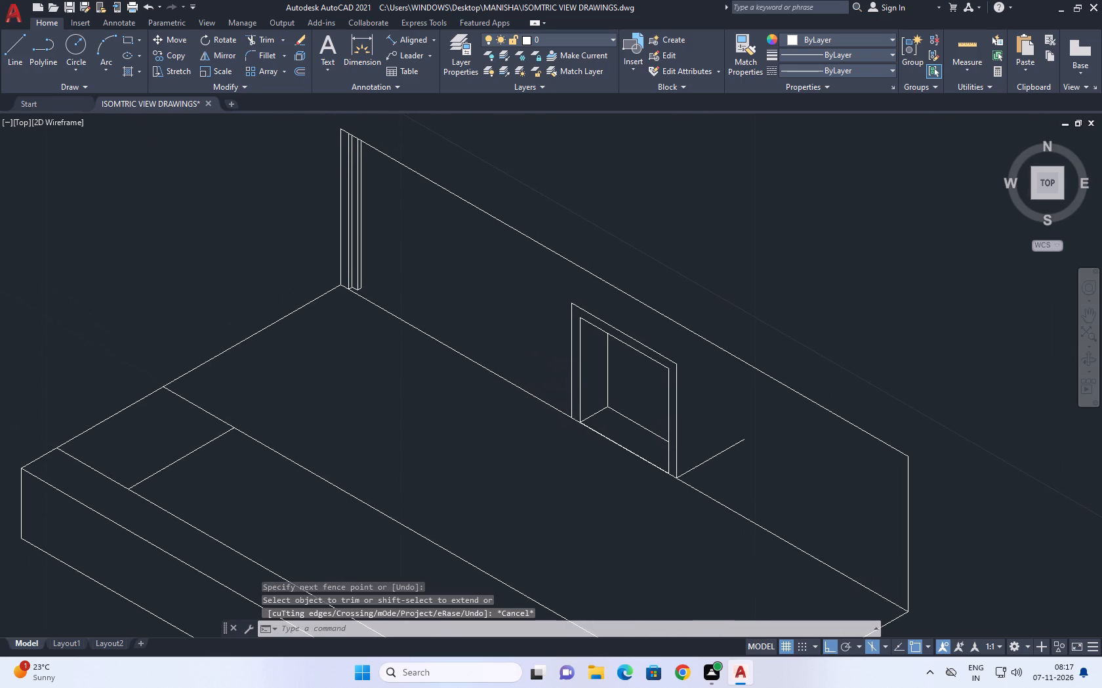
pyautogui.scroll(4, 605, 392)
pyautogui.click(629, 368)
pyautogui.moveTo(572, 389); pyautogui.dragTo(561, 394)
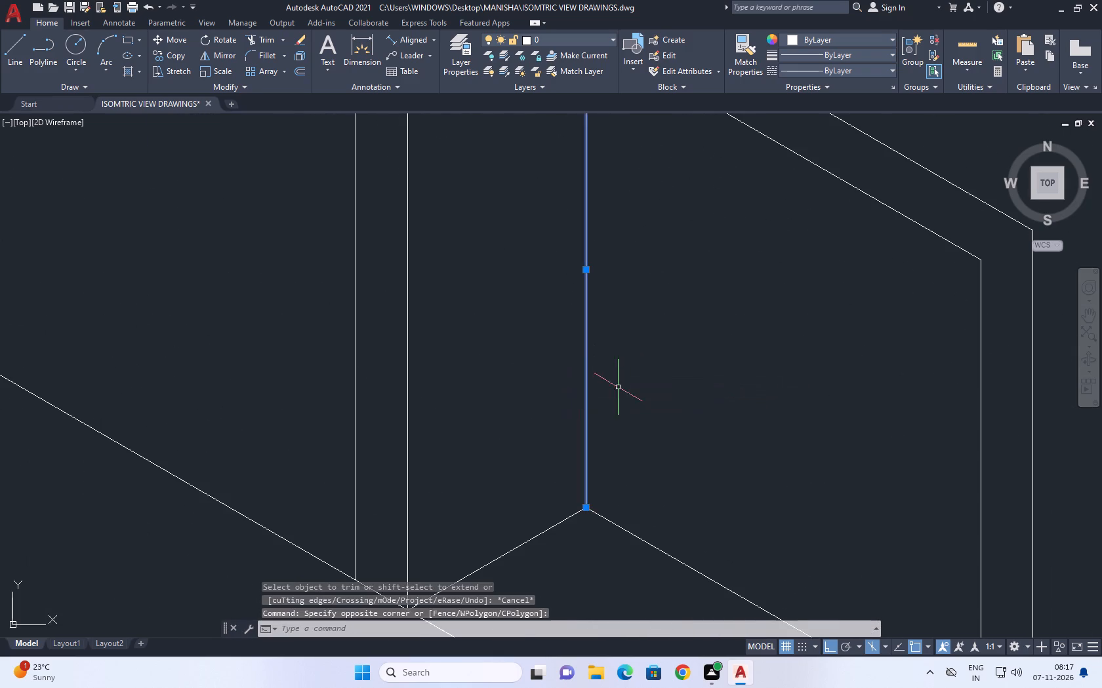
pyautogui.moveTo(586, 413); pyautogui.dragTo(514, 436, button='middle')
pyautogui.press('c')
pyautogui.press('o')
pyautogui.press('space')
pyautogui.click(506, 417)
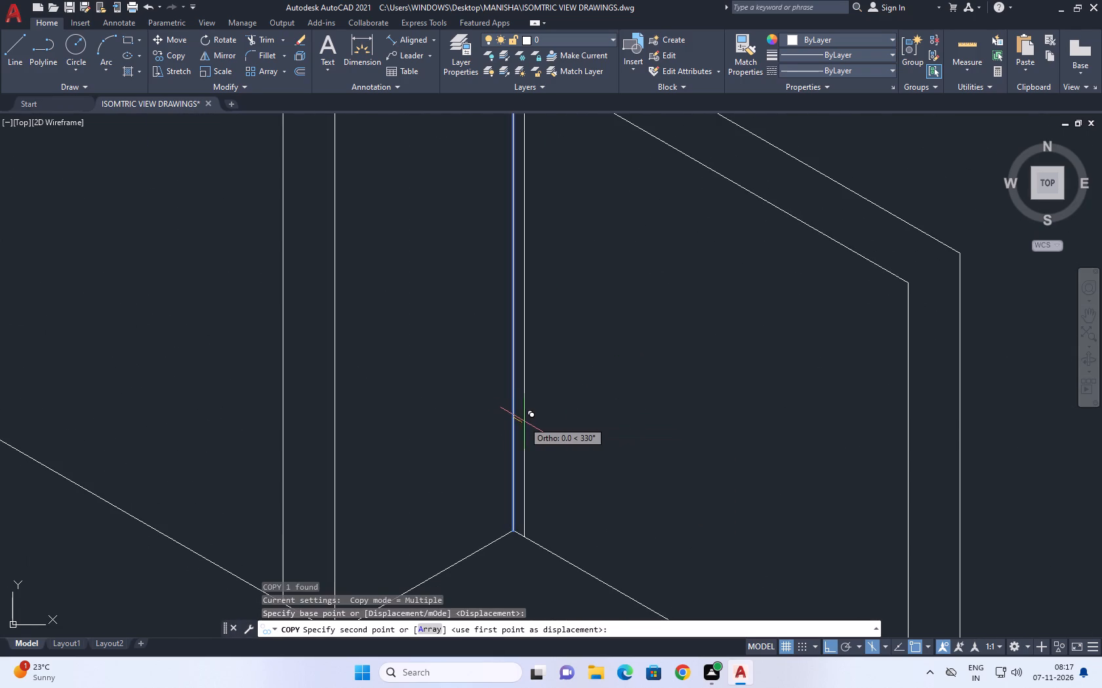
pyautogui.press('0')
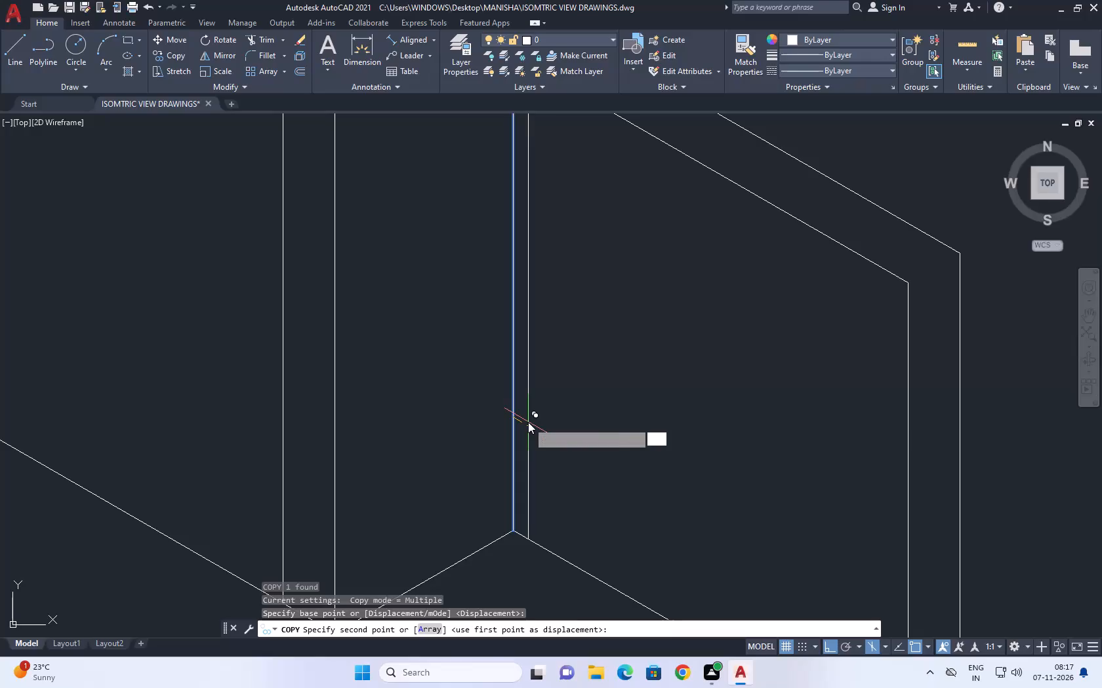
pyautogui.press('.')
pyautogui.press('1')
pyautogui.press('space')
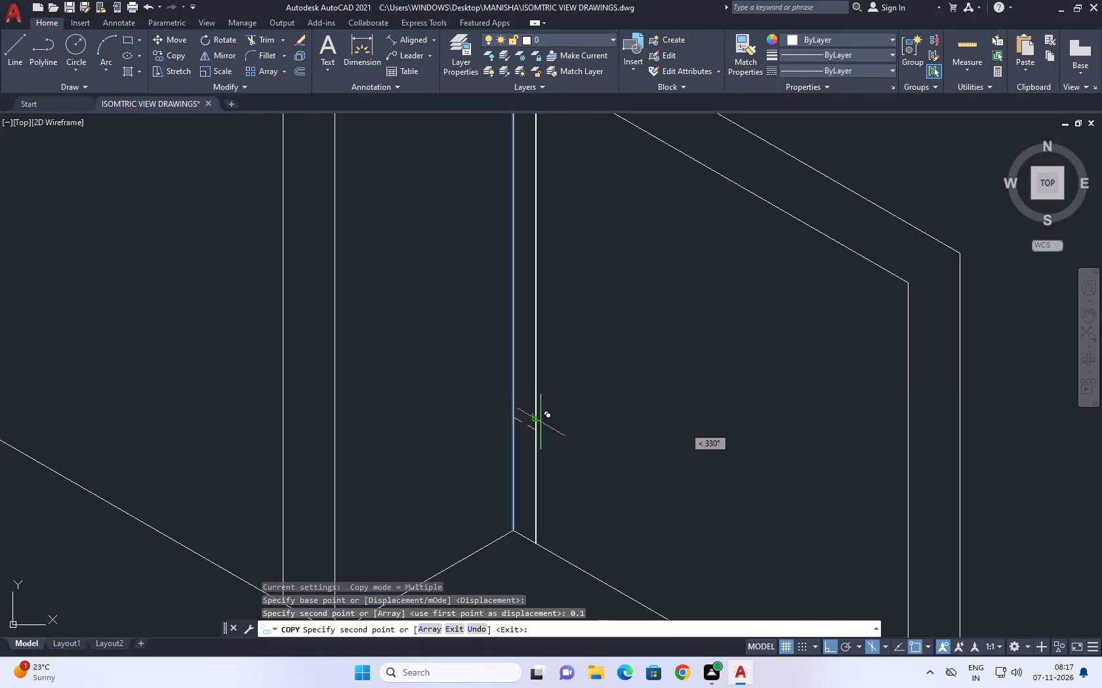
pyautogui.scroll(-1, 576, 429)
pyautogui.press('Escape')
# Copy the 0.1-offset vertical line back at 150° to a position about midway between it and the recess's back corner line.
pyautogui.scroll(1, 539, 421)
pyautogui.click(560, 433)
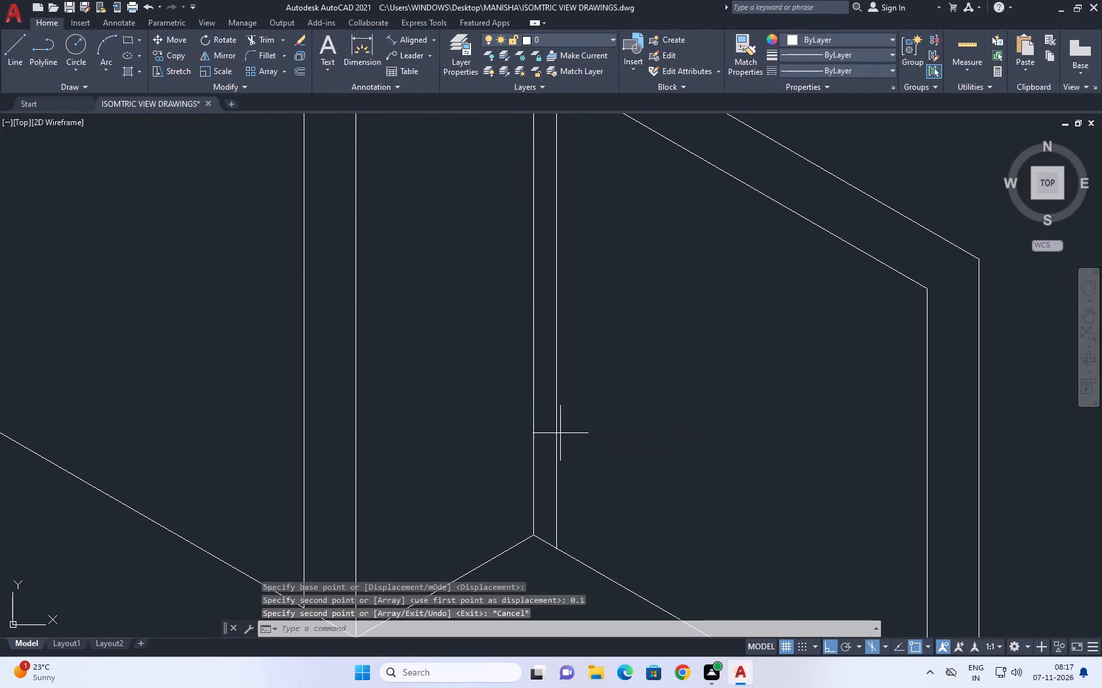
pyautogui.click(556, 437)
pyautogui.press('v')
pyautogui.press('BackSpace')
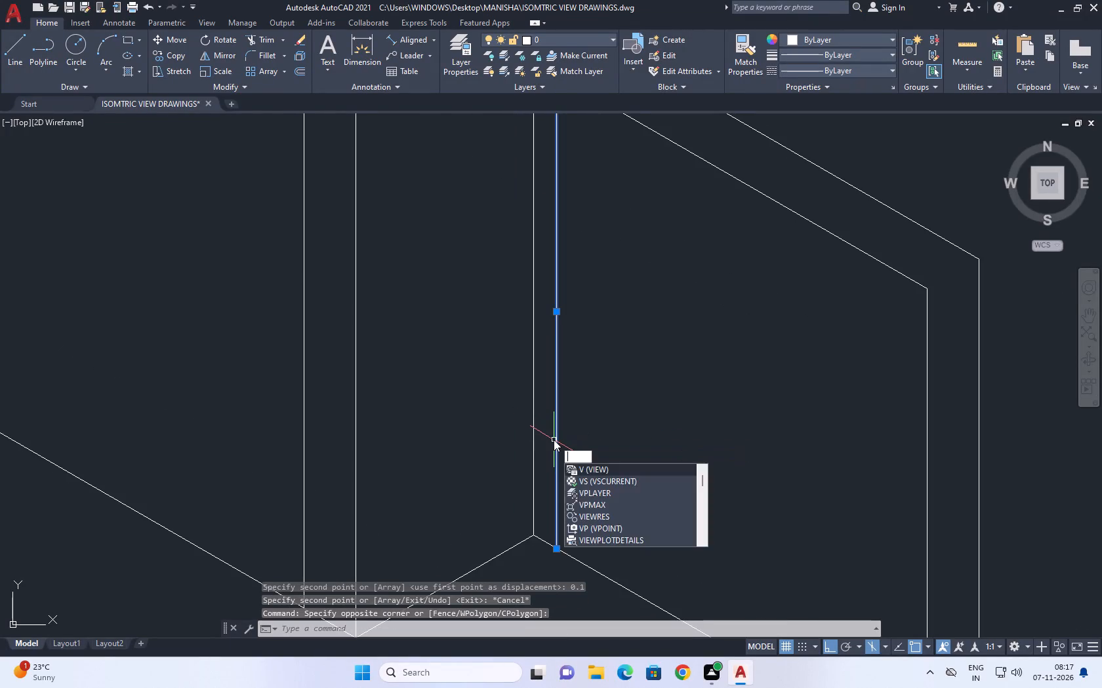
pyautogui.write('CO')
pyautogui.press('space')
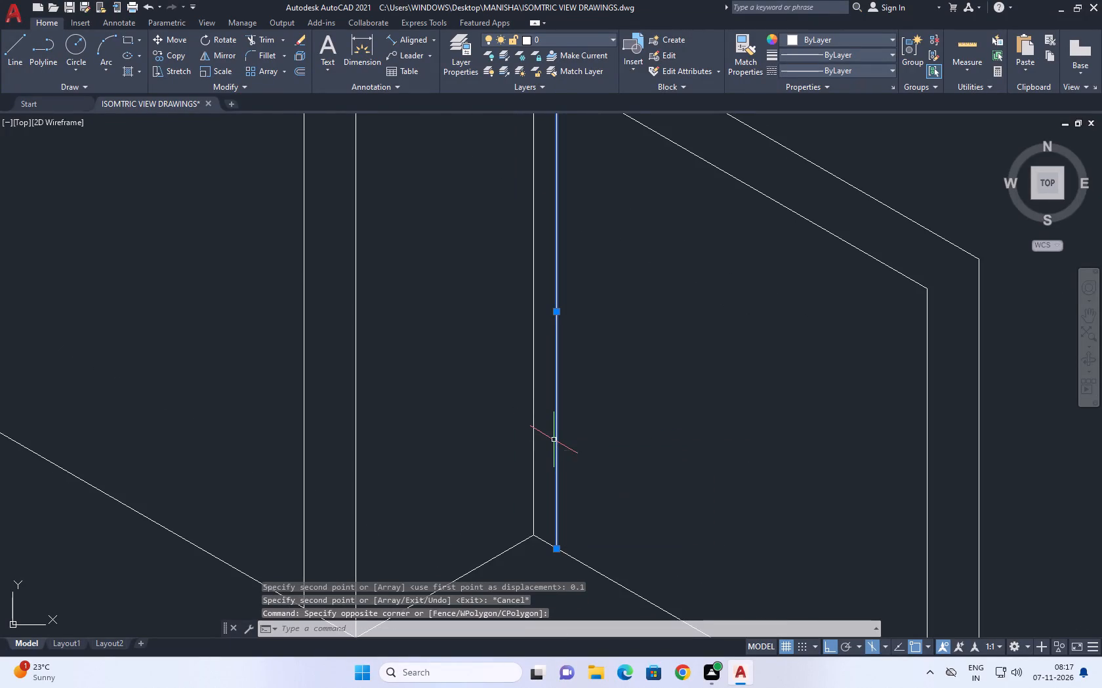
pyautogui.click(691, 495)
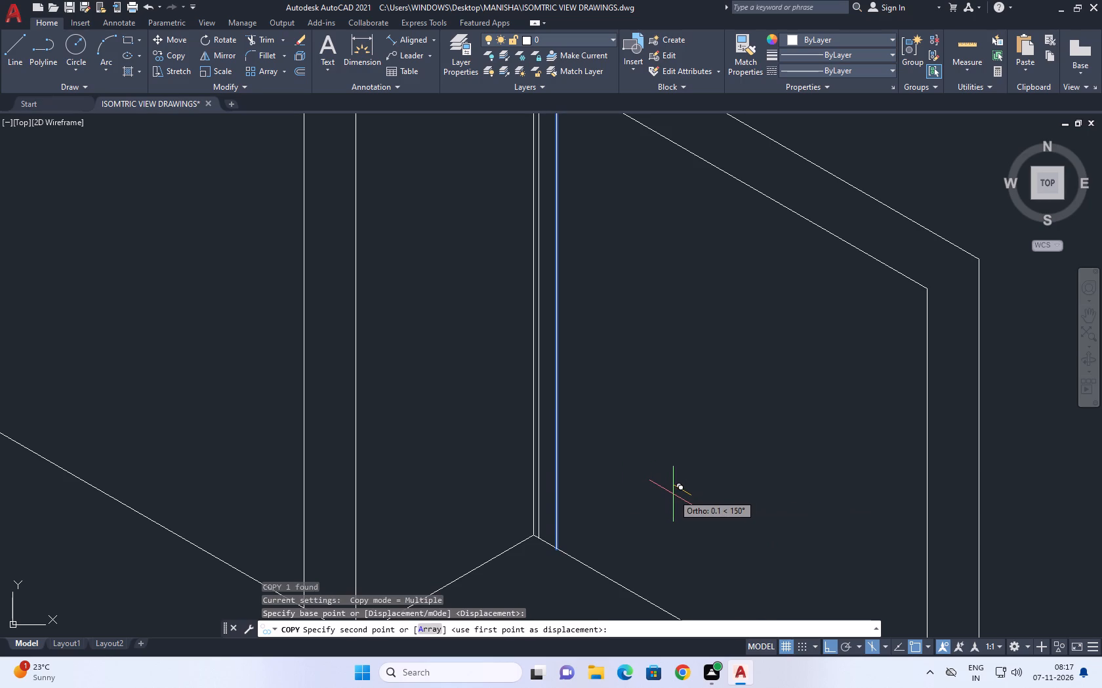
pyautogui.click(679, 497)
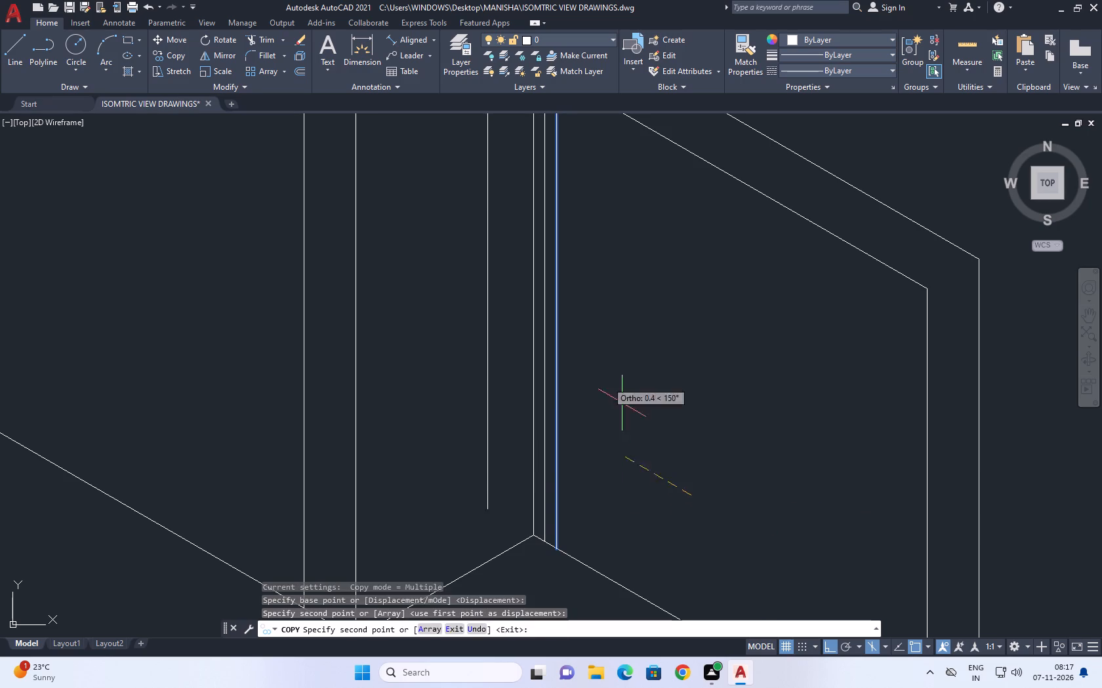
pyautogui.press('Escape')
pyautogui.moveTo(640, 385); pyautogui.dragTo(647, 387, button='middle')
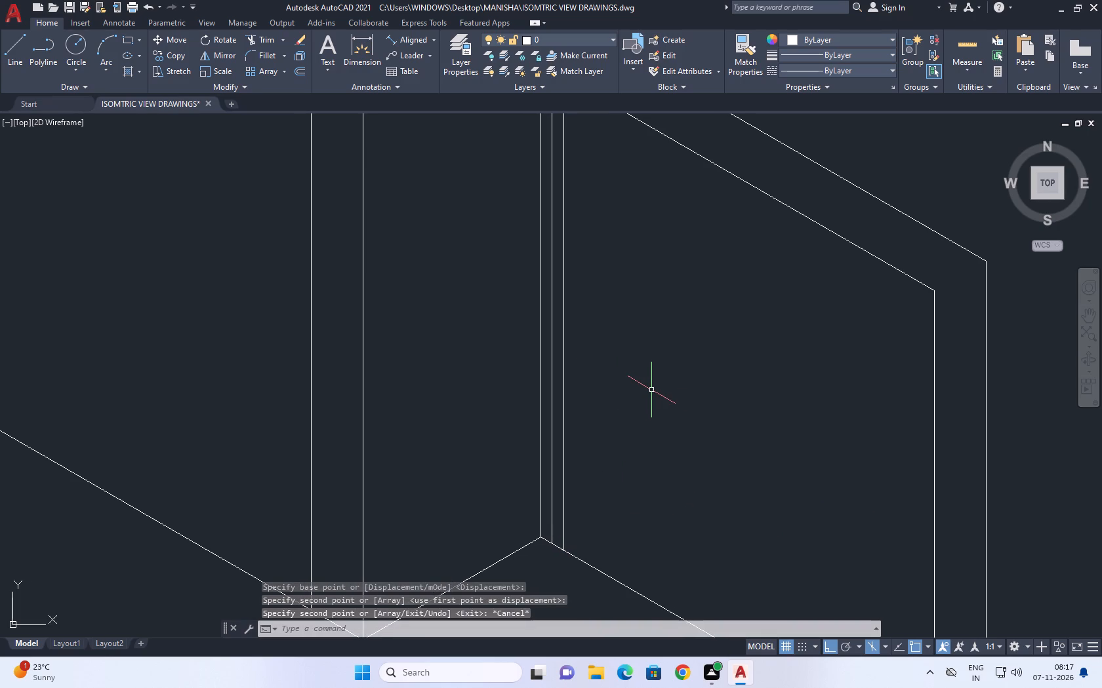
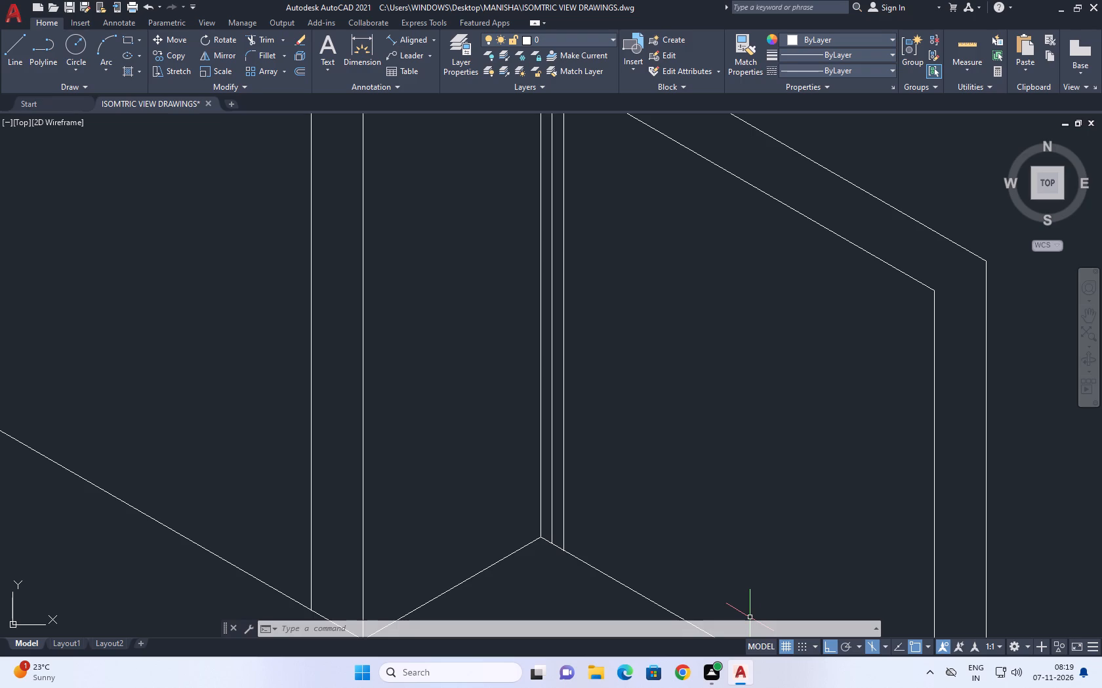
# Examine the recess's vertical lines and frame, and review the whole isometric drawing.
pyautogui.moveTo(523, 433); pyautogui.dragTo(556, 479, button='middle')
pyautogui.moveTo(625, 461); pyautogui.dragTo(371, 454, button='middle')
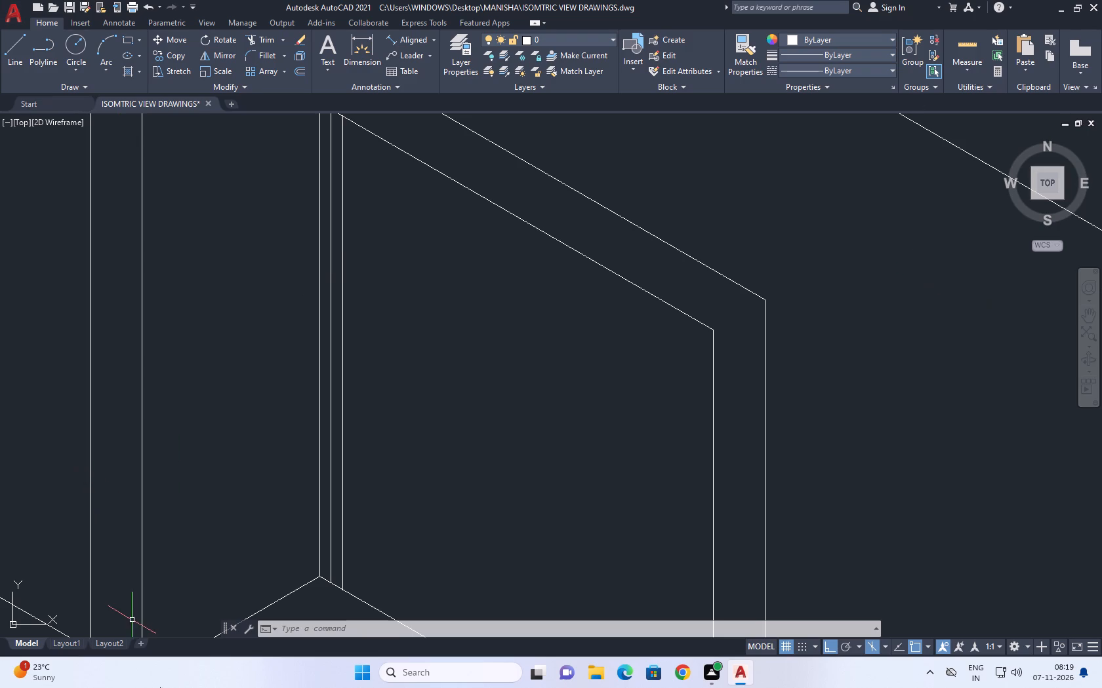
pyautogui.moveTo(444, 429); pyautogui.dragTo(729, 508, button='middle')
pyautogui.moveTo(699, 424); pyautogui.dragTo(224, 377, button='middle')
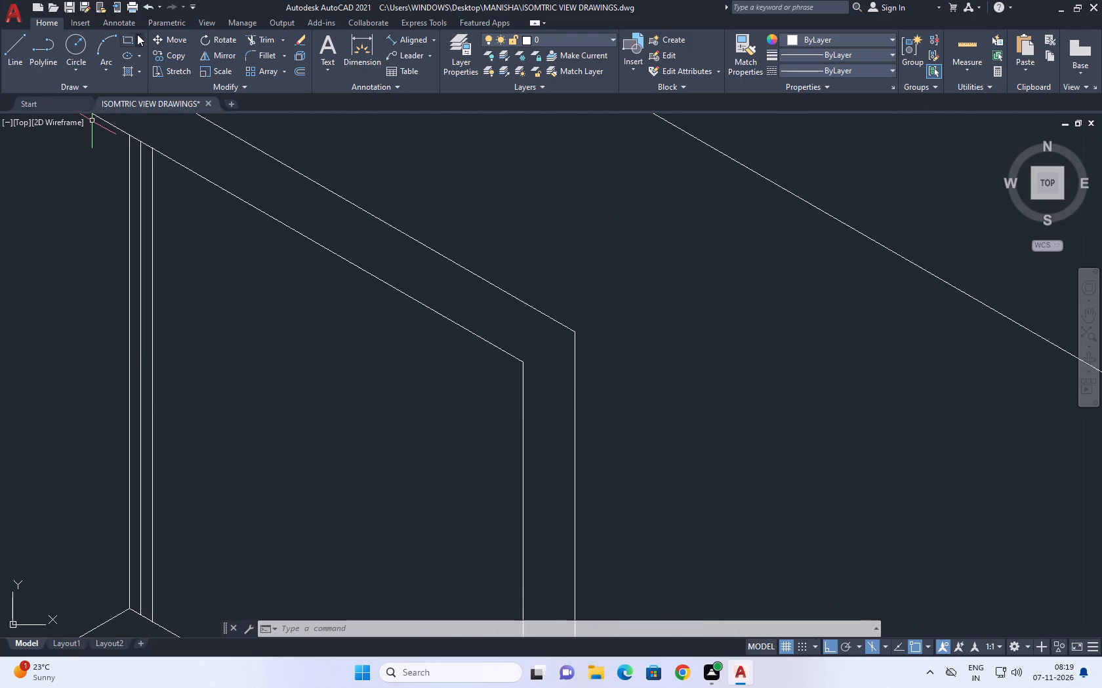
pyautogui.moveTo(176, 48); pyautogui.dragTo(145, 120, button='middle')
pyautogui.scroll(-3, 306, 260)
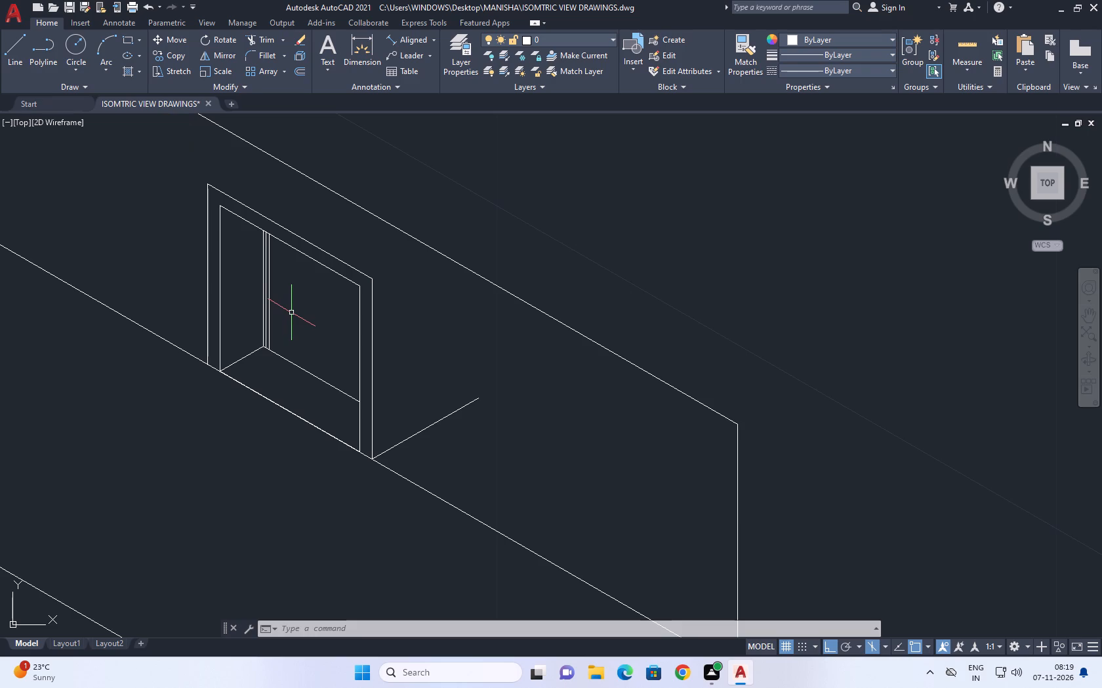
pyautogui.moveTo(381, 407); pyautogui.dragTo(524, 431, button='middle')
pyautogui.moveTo(385, 368); pyautogui.dragTo(453, 402, button='middle')
pyautogui.scroll(-3, 455, 402)
pyautogui.moveTo(531, 423); pyautogui.dragTo(551, 444, button='middle')
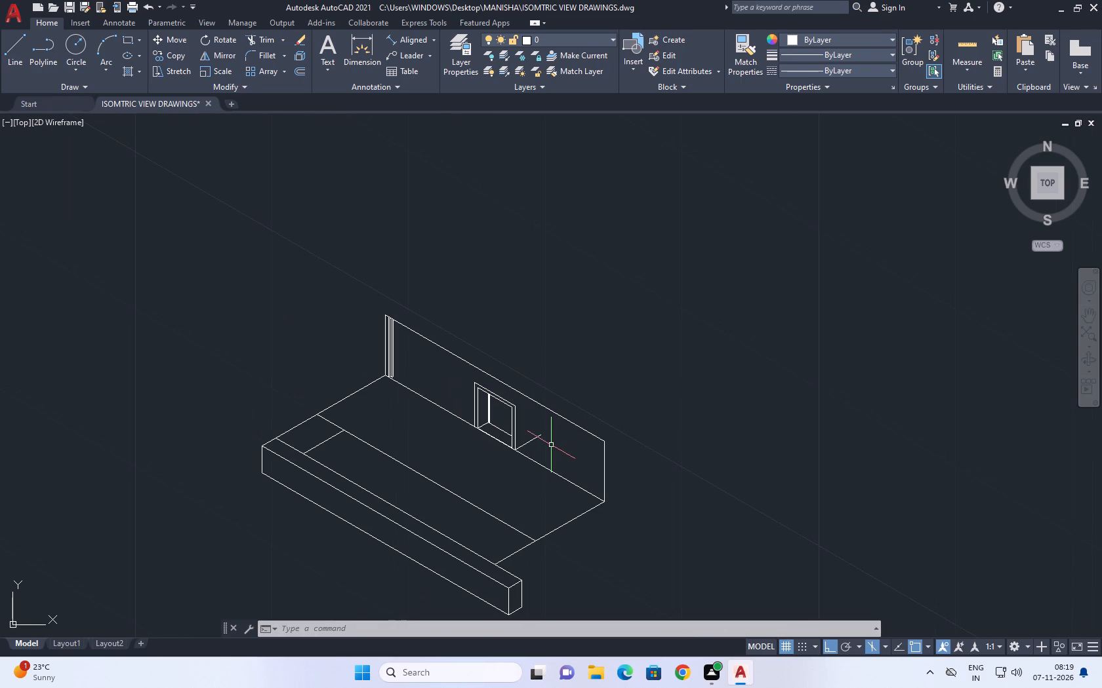
pyautogui.moveTo(426, 449); pyautogui.dragTo(464, 448, button='middle')
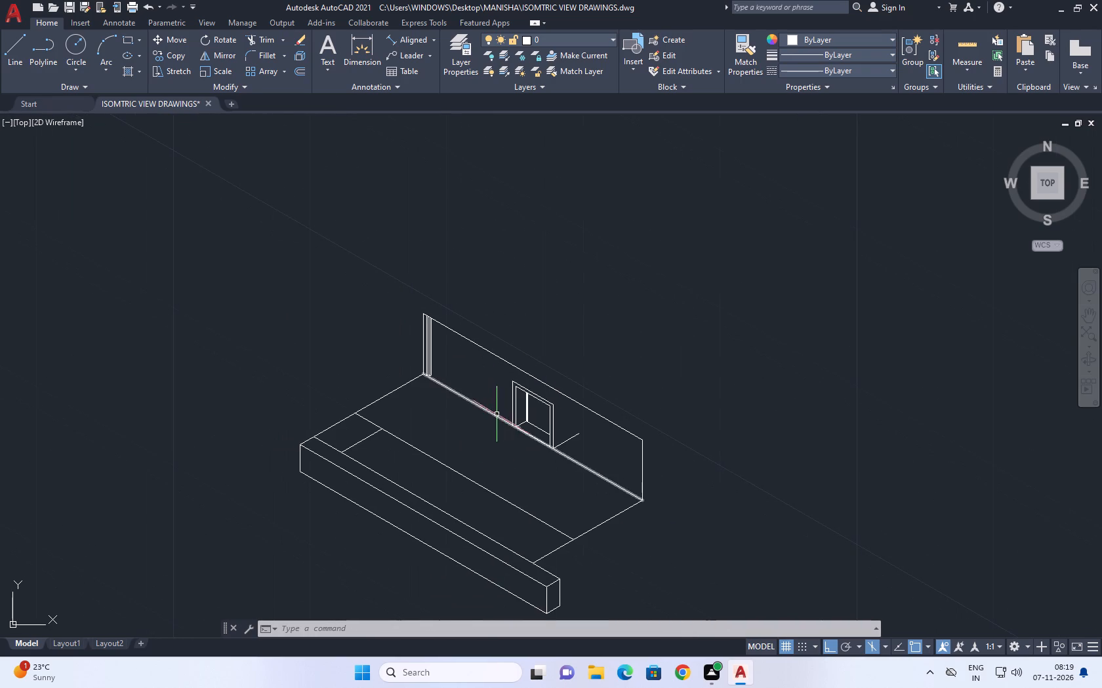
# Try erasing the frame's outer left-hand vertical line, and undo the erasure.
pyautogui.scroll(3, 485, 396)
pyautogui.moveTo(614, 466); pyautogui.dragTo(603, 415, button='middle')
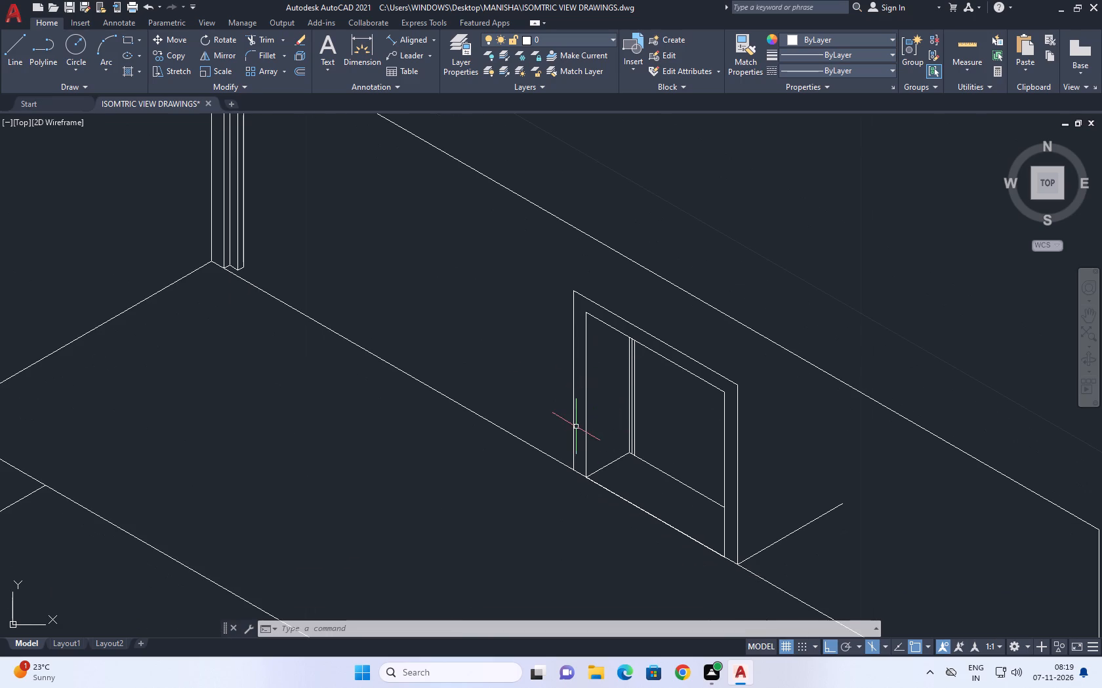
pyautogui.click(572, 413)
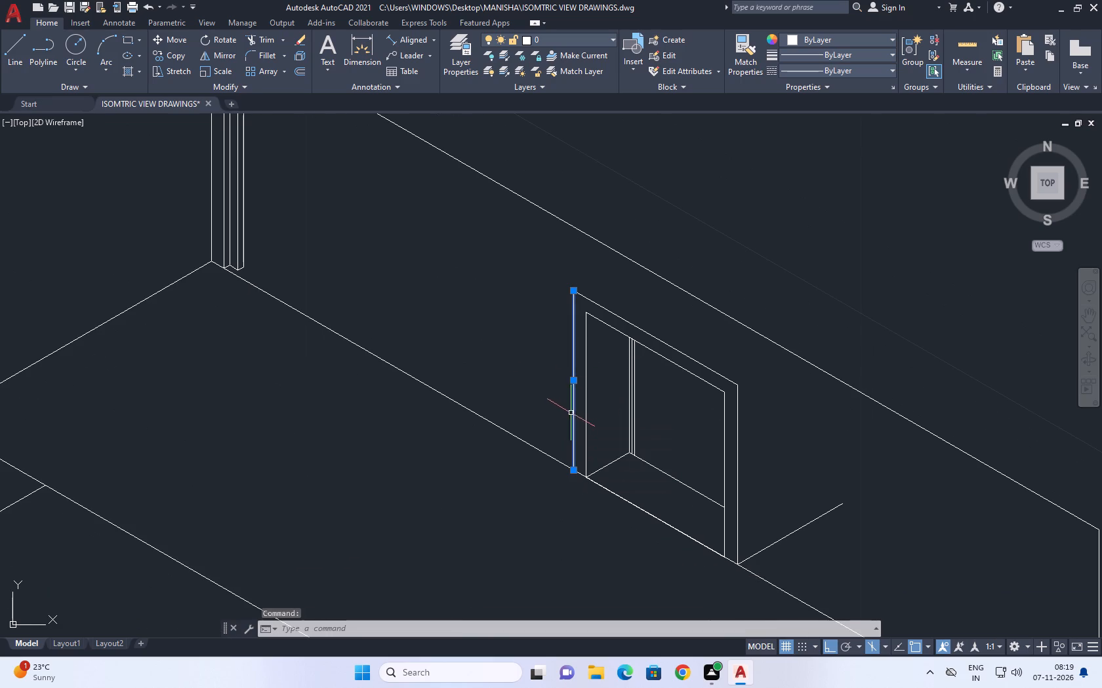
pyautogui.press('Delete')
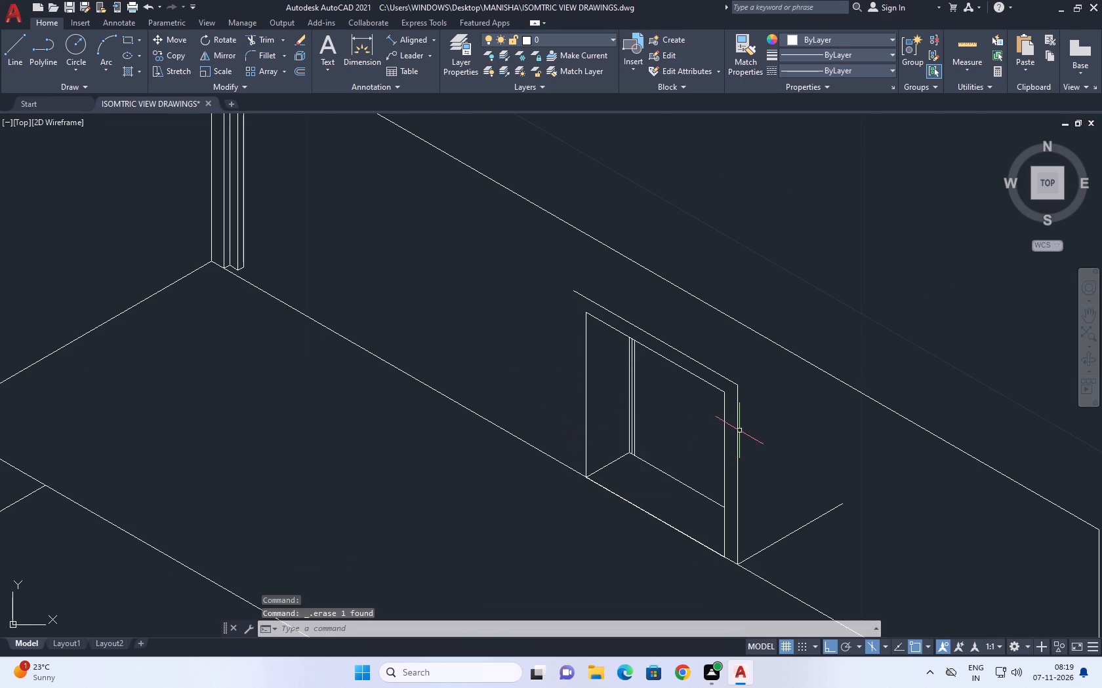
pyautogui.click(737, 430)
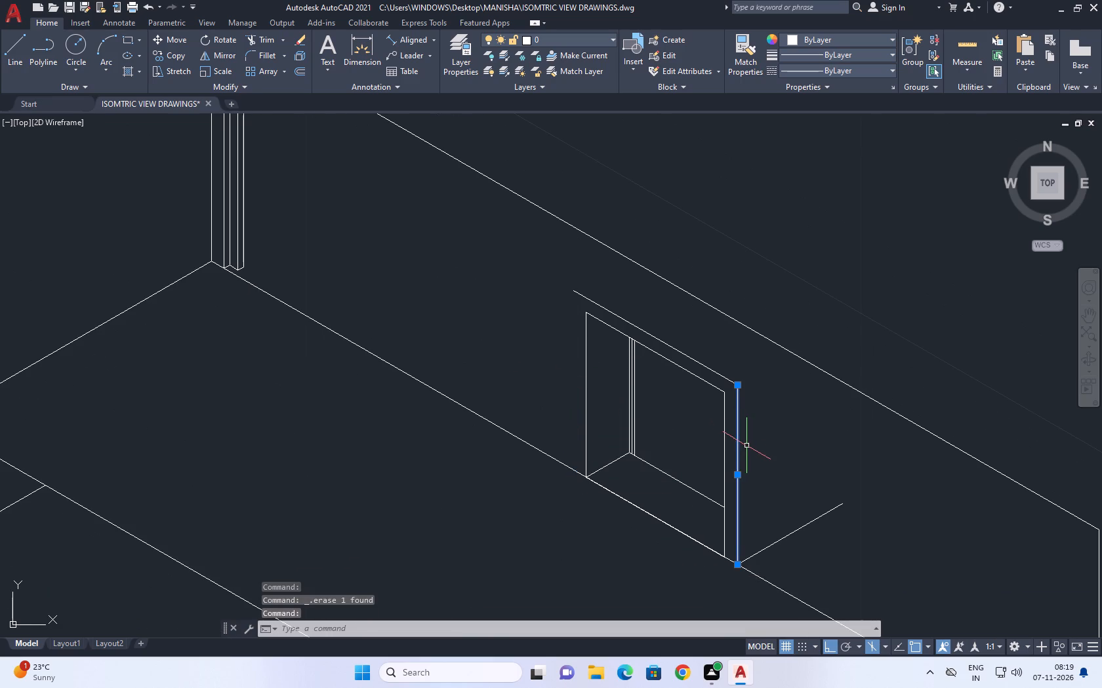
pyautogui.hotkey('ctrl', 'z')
# Draw a line of length 1 at 30° from the frame's outer upper right-hand corner, using the top isoplane.
pyautogui.moveTo(769, 456); pyautogui.dragTo(639, 480, button='middle')
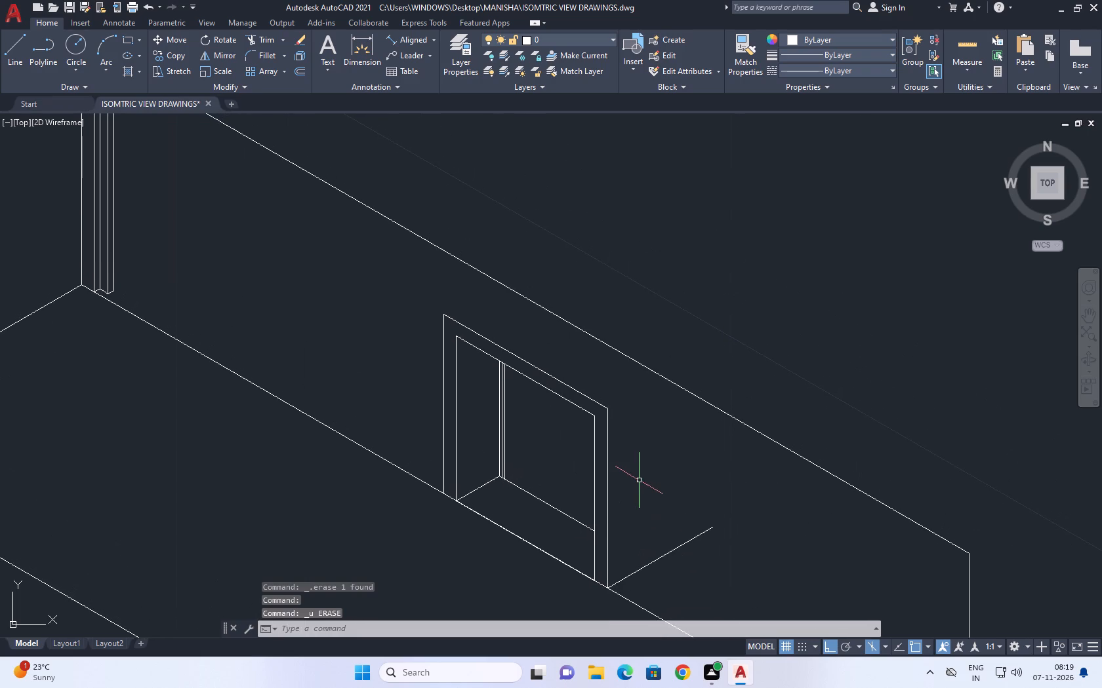
pyautogui.moveTo(572, 406); pyautogui.dragTo(584, 413, button='middle')
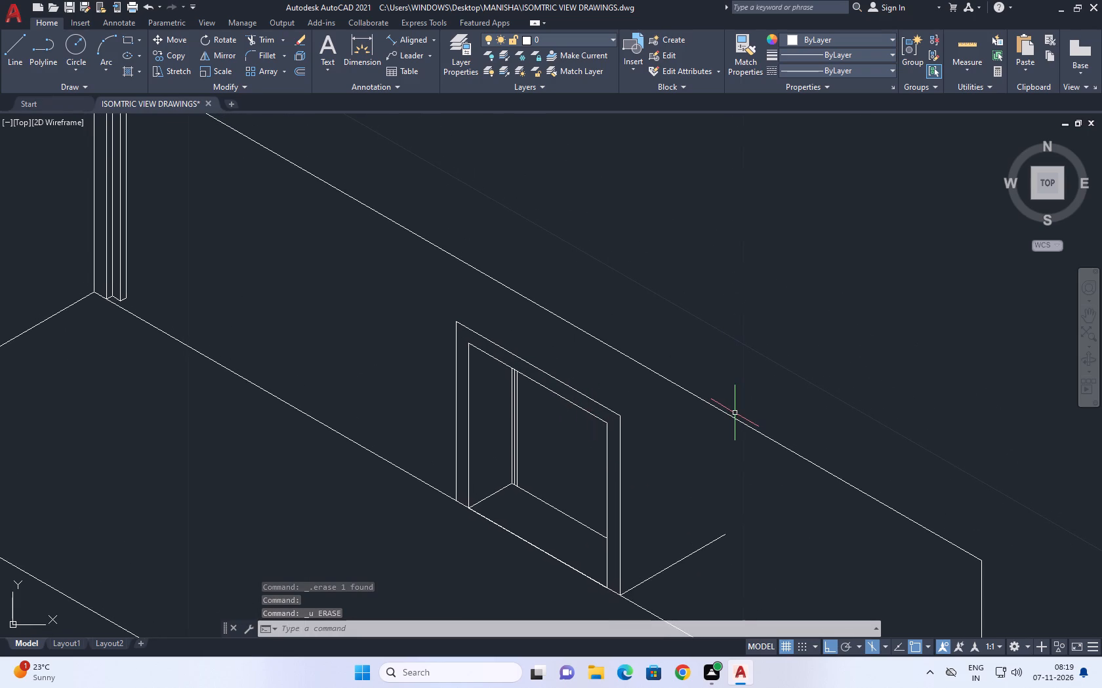
pyautogui.press('l')
pyautogui.press('space')
pyautogui.click(619, 415)
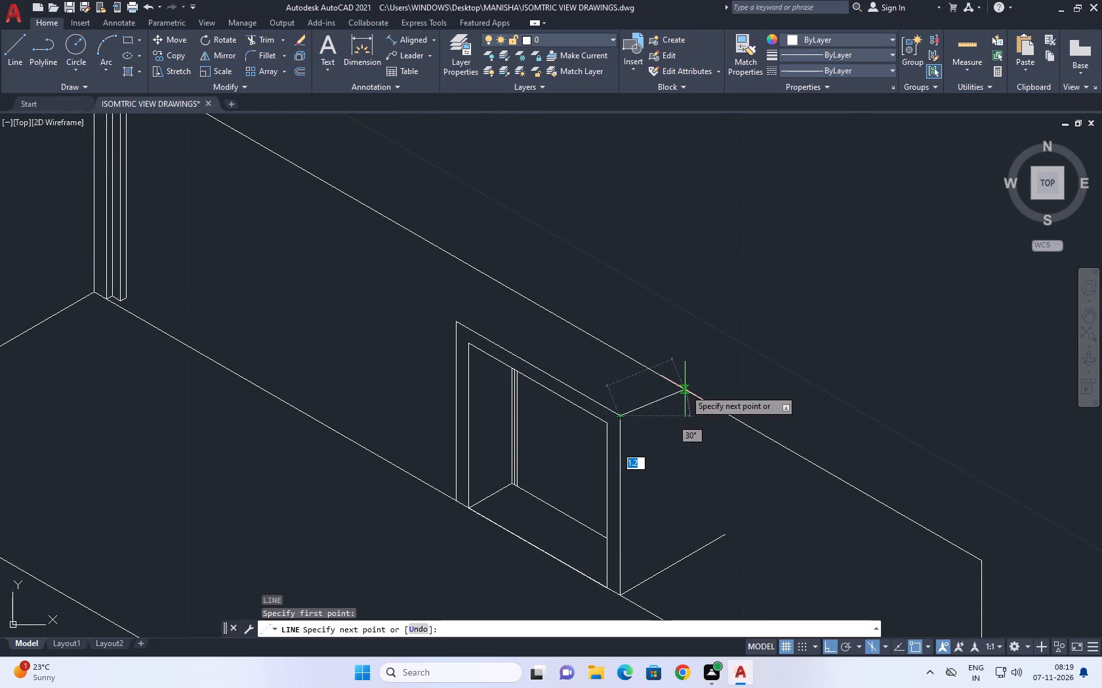
pyautogui.press('F5')
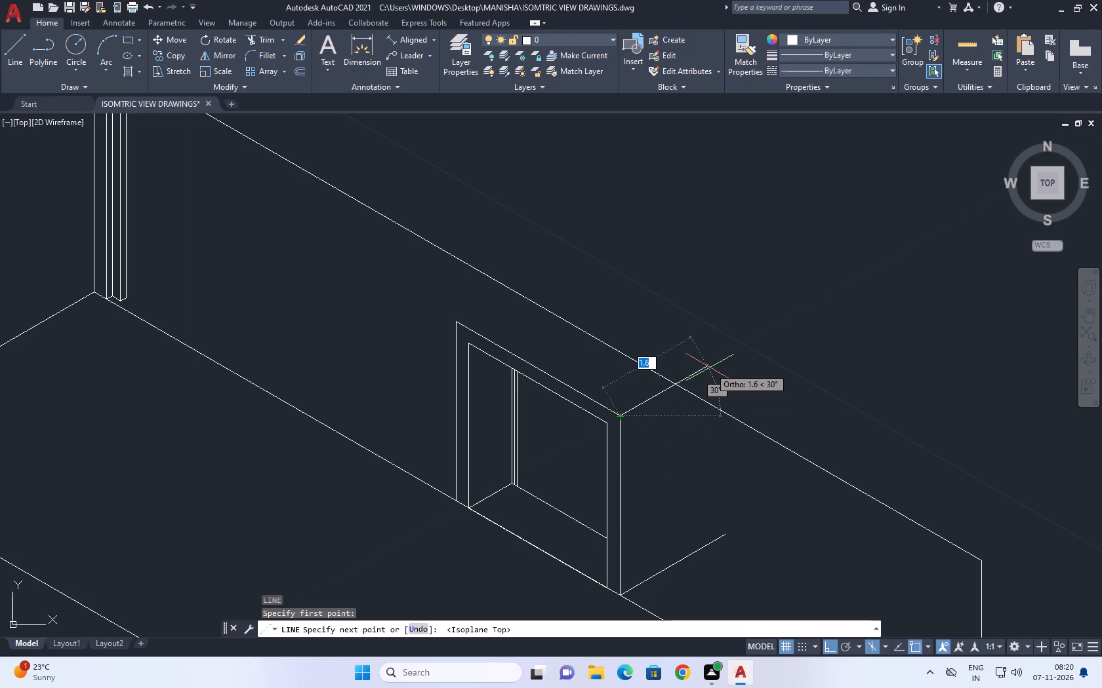
pyautogui.press('1')
pyautogui.press('Return')
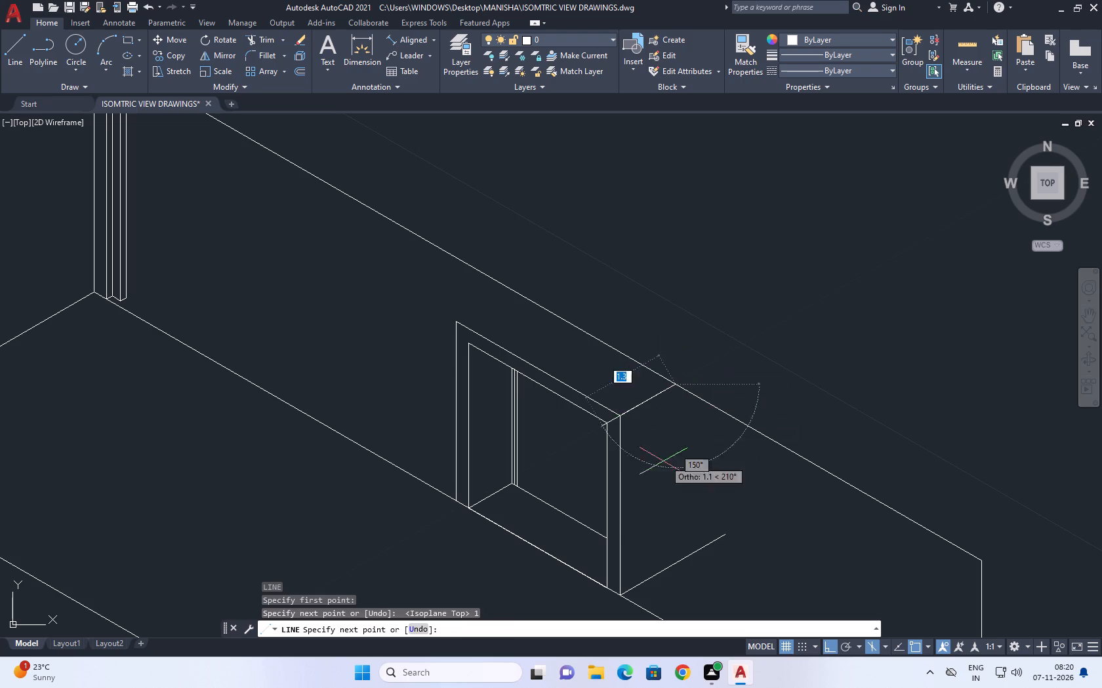
# Continue from that line's far end with a vertical line down past the 30° line at the frame's base, using the right isoplane.
pyautogui.scroll(1, 680, 383)
pyautogui.moveTo(663, 505); pyautogui.dragTo(672, 355, button='middle')
pyautogui.scroll(-1, 682, 326)
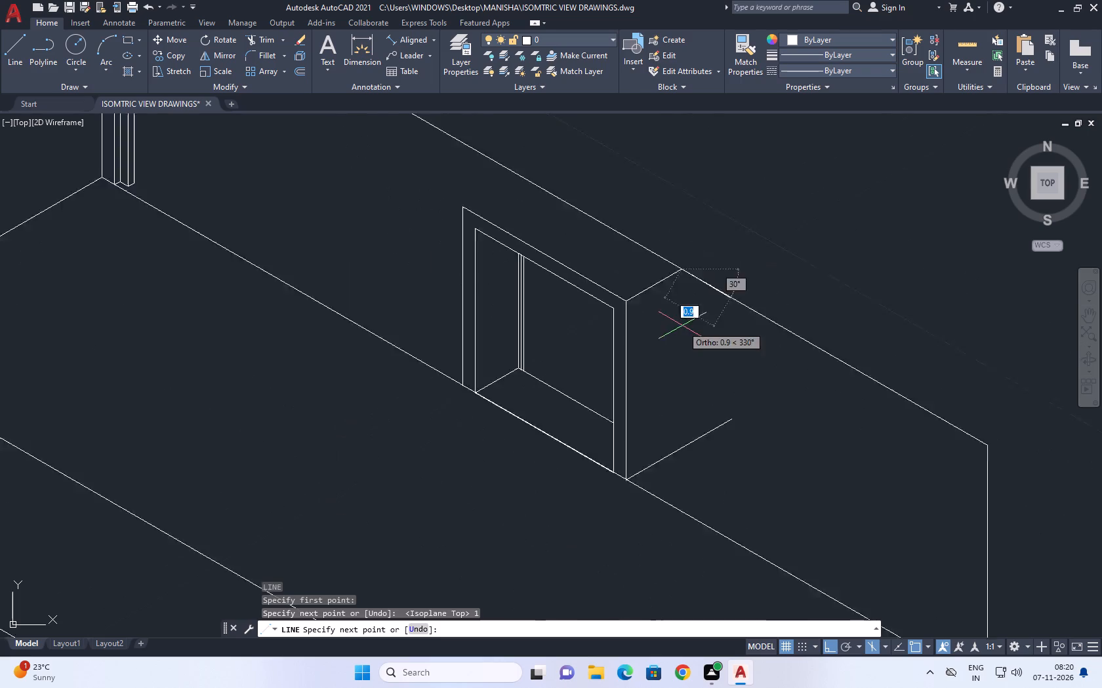
pyautogui.scroll(-1, 682, 326)
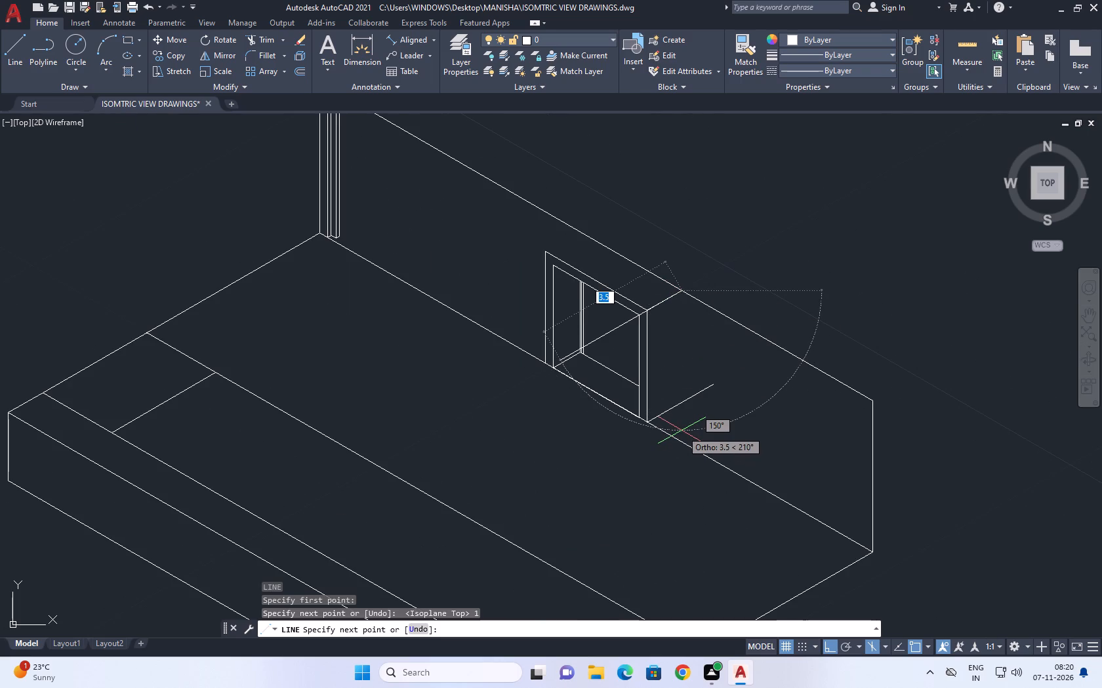
pyautogui.press('F5')
pyautogui.scroll(1, 678, 387)
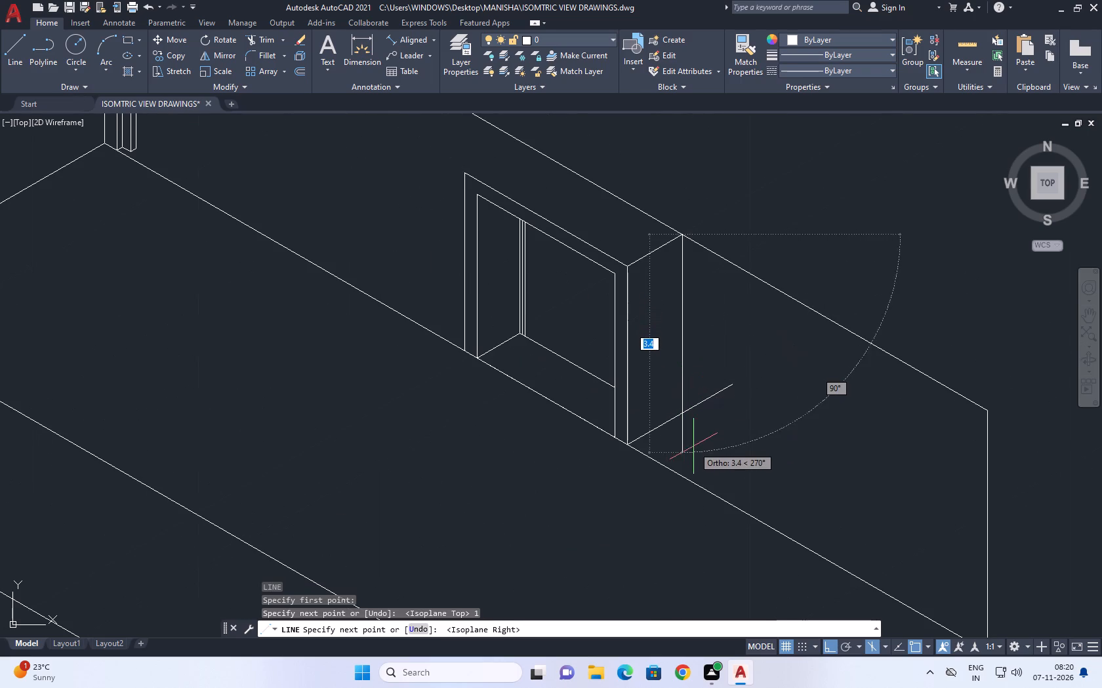
pyautogui.click(687, 444)
pyautogui.press('space')
# Draw a 30° line from the frame's outer upper left-hand corner to beyond the back face's top edge.
pyautogui.moveTo(624, 272); pyautogui.dragTo(623, 328, button='middle')
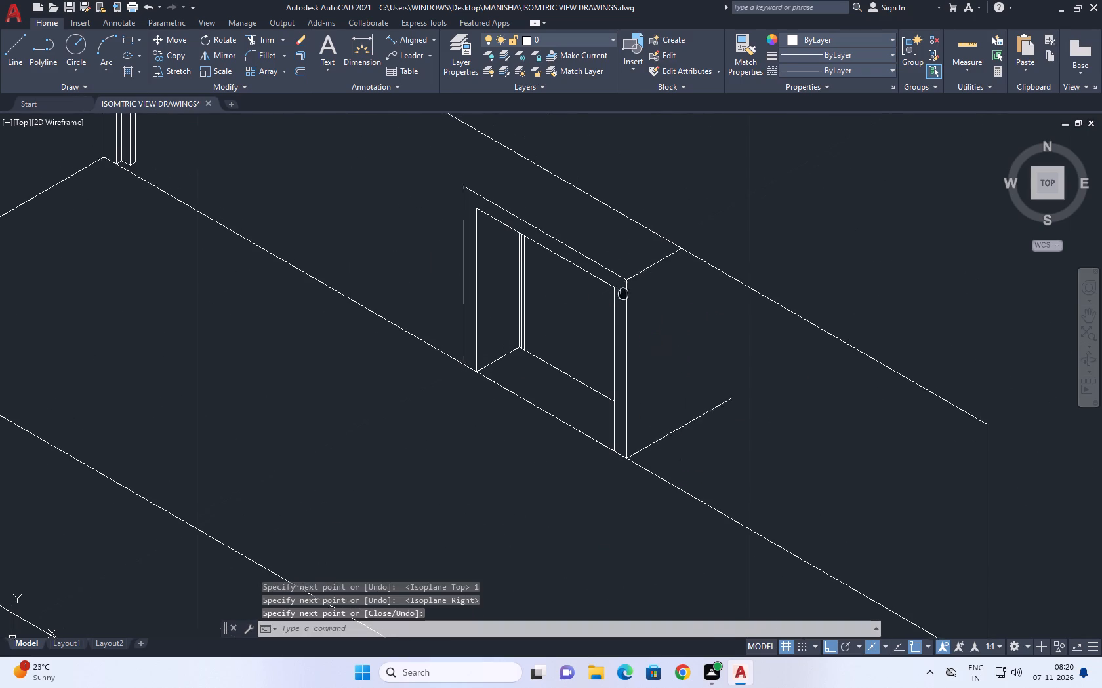
pyautogui.moveTo(623, 328); pyautogui.dragTo(619, 408, button='middle')
pyautogui.press('space')
pyautogui.click(462, 308)
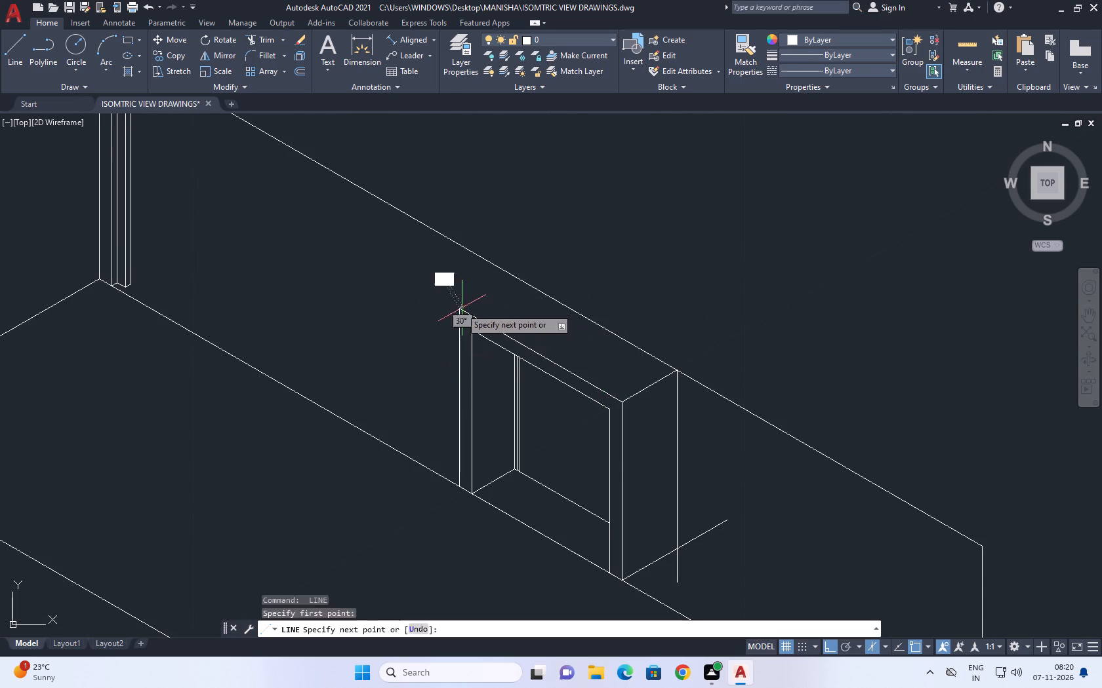
pyautogui.click(558, 258)
pyautogui.press('space')
# Trim the upper left depth line at the back face's top edge, and the new vertical and base depth line at their shared corner.
pyautogui.moveTo(597, 303); pyautogui.dragTo(592, 296, button='middle')
pyautogui.scroll(-1, 589, 288)
pyautogui.press('t')
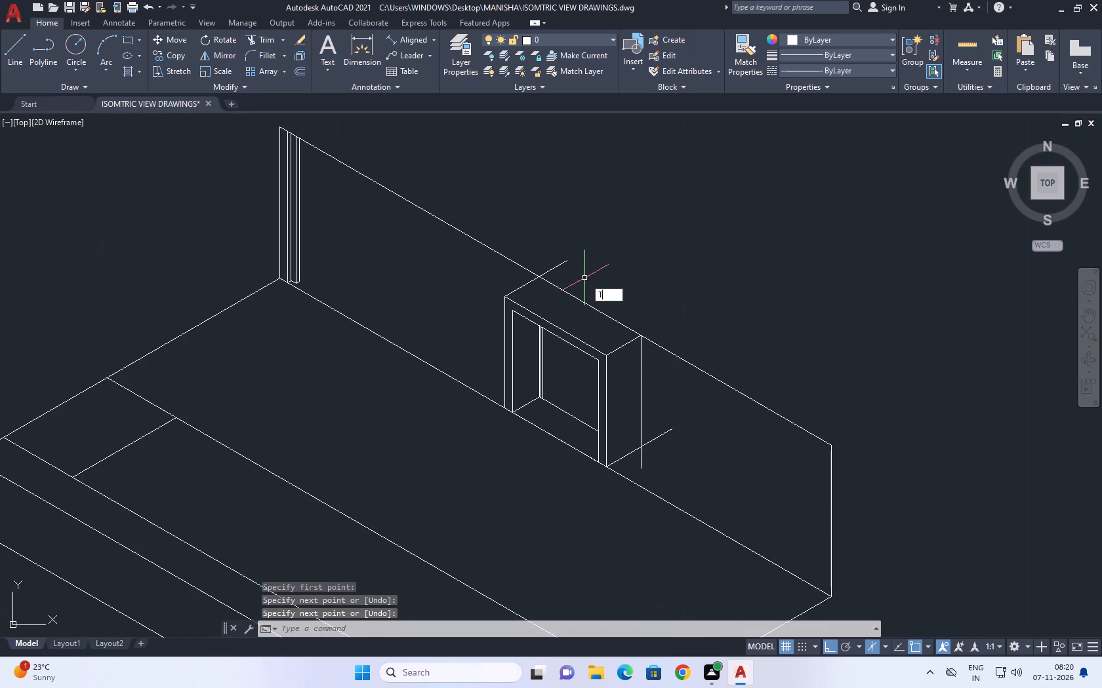
pyautogui.press('r')
pyautogui.press('space')
pyautogui.click(562, 262)
pyautogui.scroll(4, 653, 461)
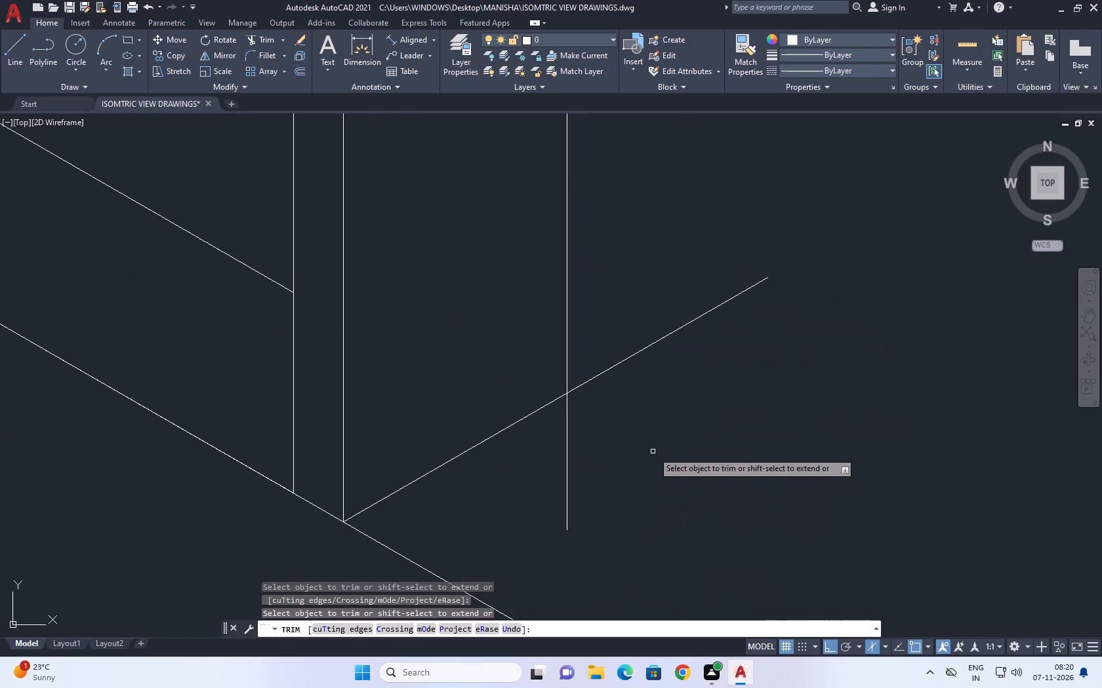
pyautogui.click(655, 345)
pyautogui.click(567, 453)
pyautogui.scroll(-5, 600, 443)
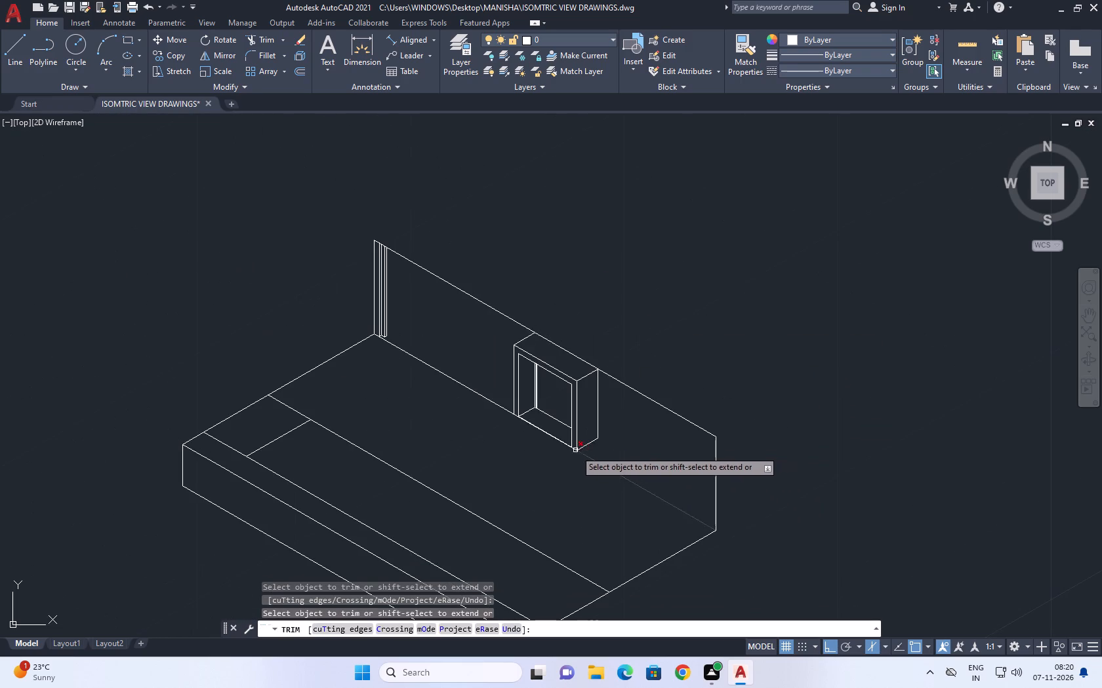
# Trim the overlapping sloping base line across the bottom of the opening, between the frame's inner verticals.
pyautogui.scroll(1, 560, 436)
pyautogui.scroll(2, 500, 401)
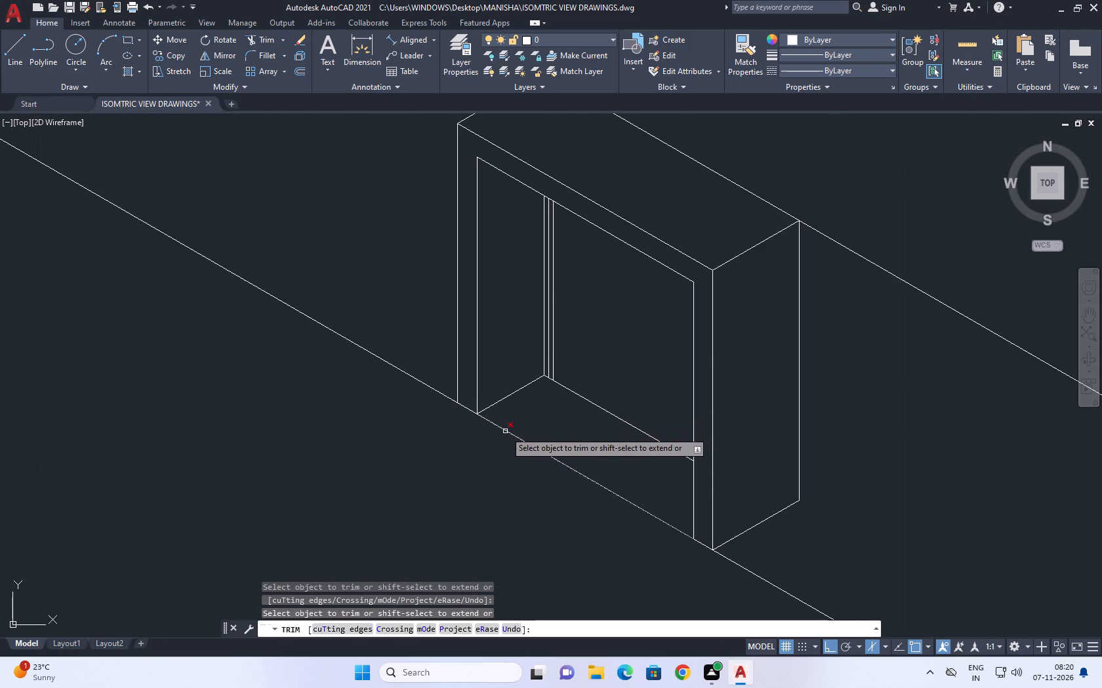
pyautogui.click(506, 432)
pyautogui.scroll(-3, 629, 433)
pyautogui.press('Escape')
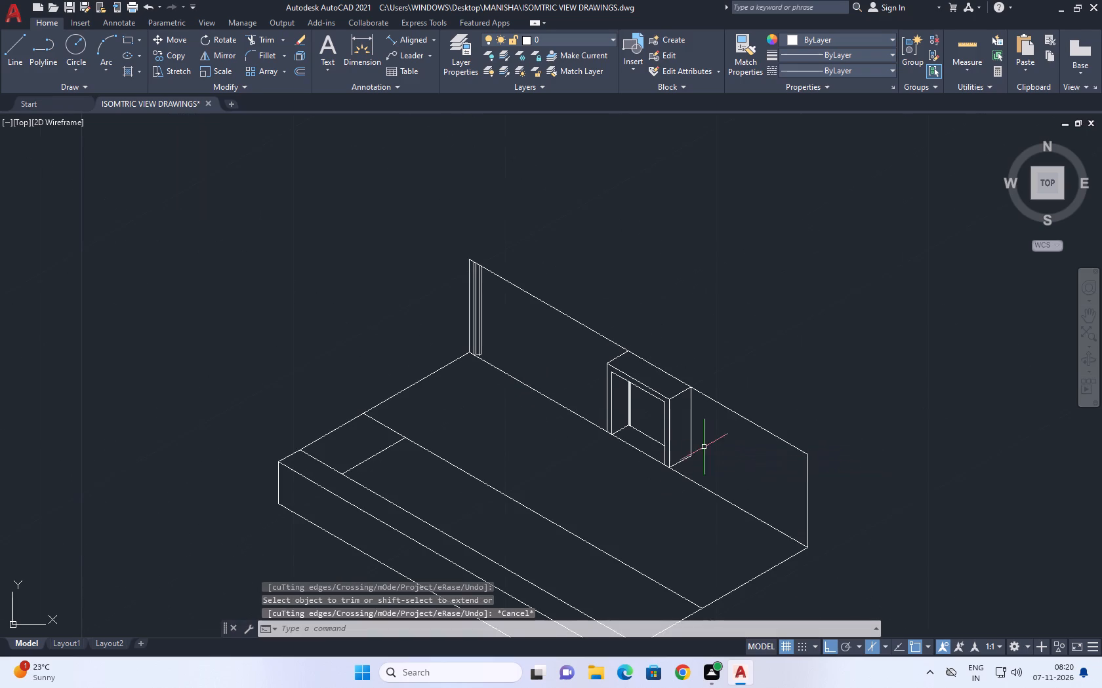
# Draw a vertical line from the midpoint of the recess's rear bottom edge up past the frame's outer top edge.
pyautogui.middleClick(703, 433)
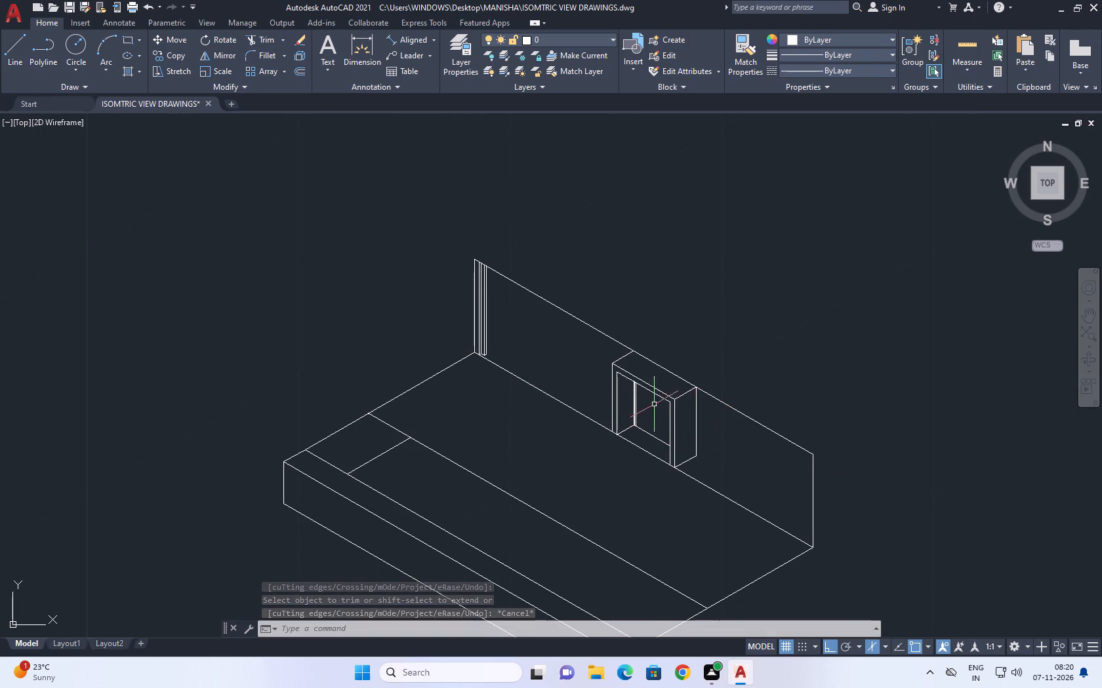
pyautogui.scroll(2, 626, 353)
pyautogui.moveTo(706, 486); pyautogui.dragTo(671, 334, button='middle')
pyautogui.middleClick(666, 387)
pyautogui.scroll(-2, 663, 390)
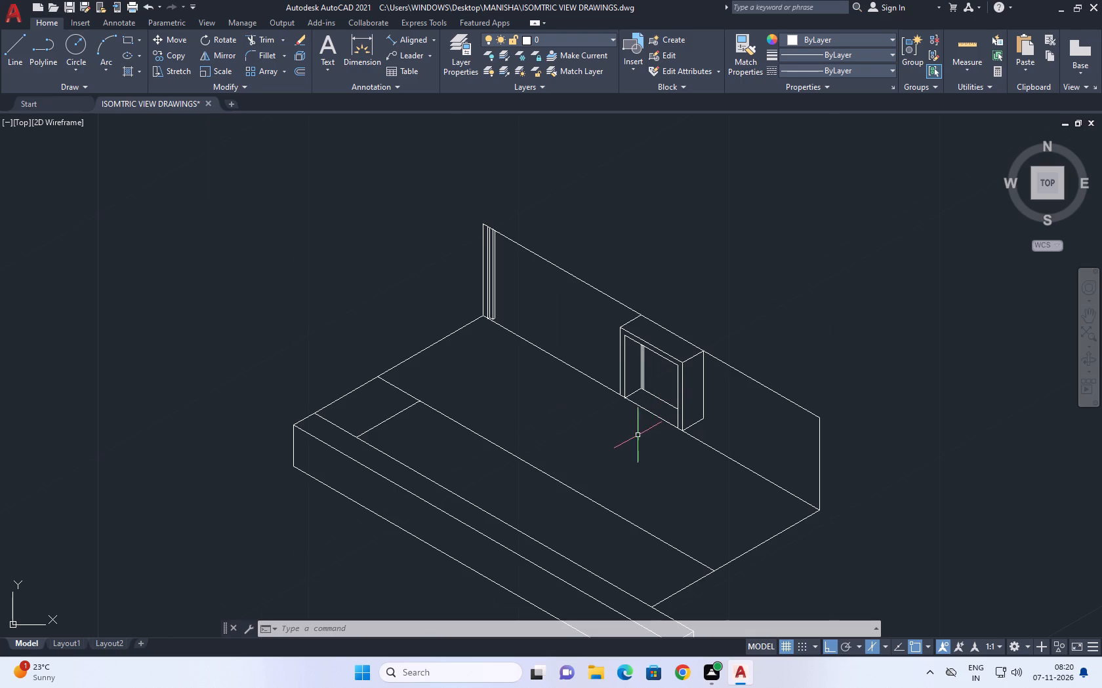
pyautogui.press('l')
pyautogui.press('space')
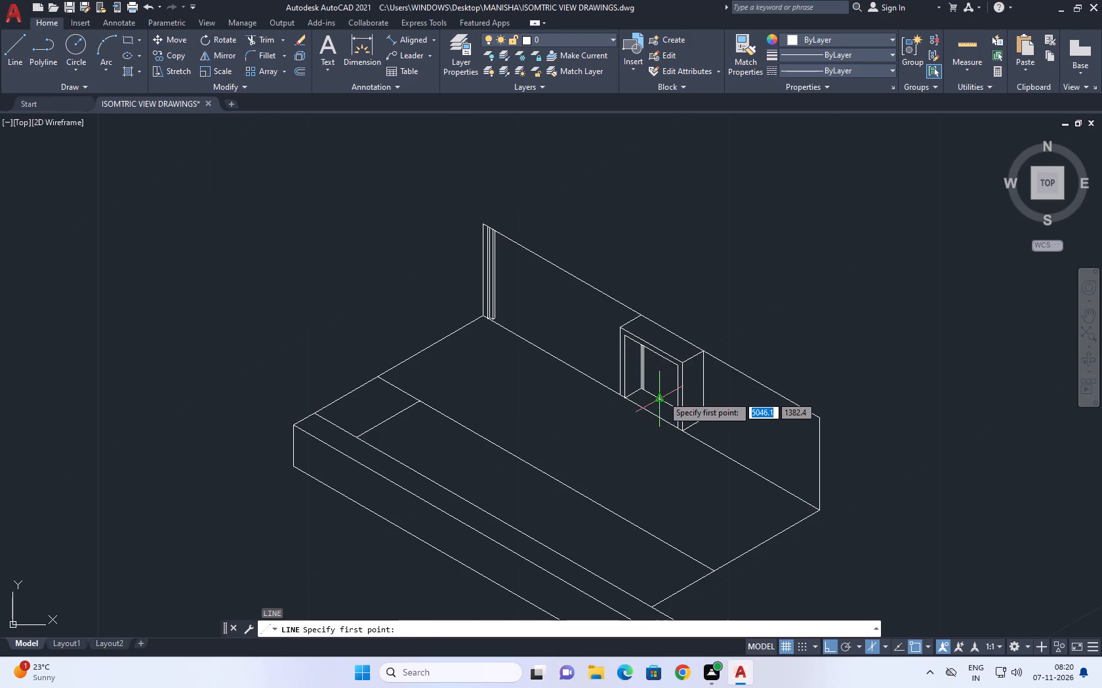
pyautogui.click(663, 396)
pyautogui.scroll(2, 661, 344)
pyautogui.click(663, 328)
pyautogui.press('space')
# Copy the midpoint vertical line a short distance at 330°, along the back face's slope, using the left isoplane.
pyautogui.click(659, 432)
pyautogui.click(620, 409)
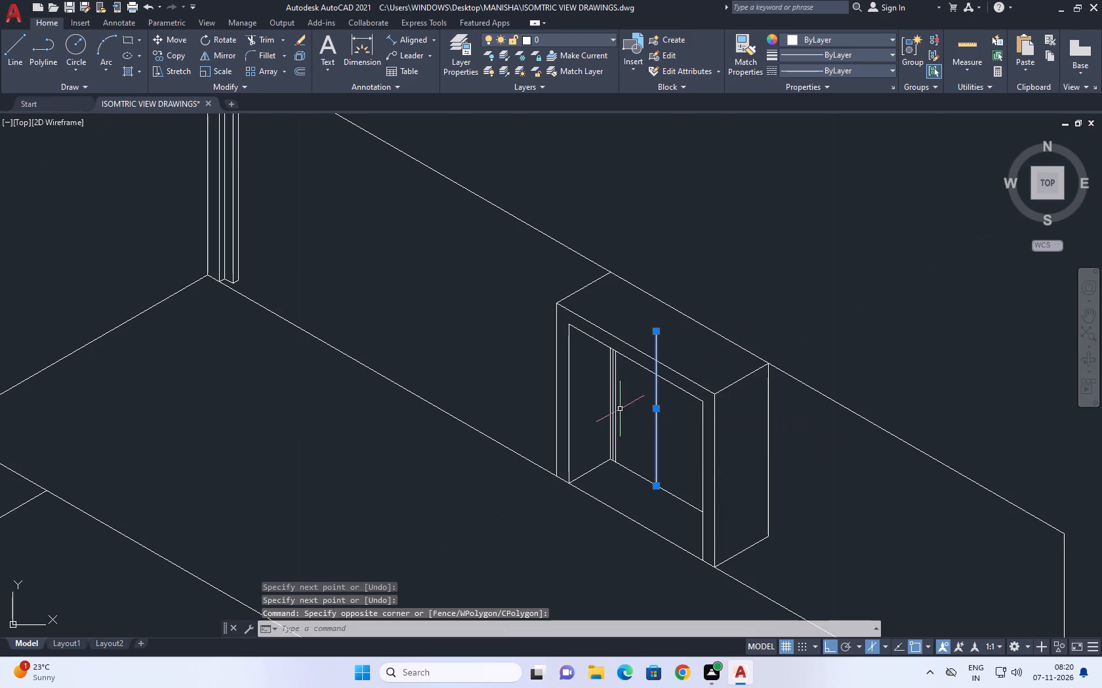
pyautogui.moveTo(641, 425); pyautogui.dragTo(672, 449, button='middle')
pyautogui.write('CO')
pyautogui.press('space')
pyautogui.scroll(2, 683, 445)
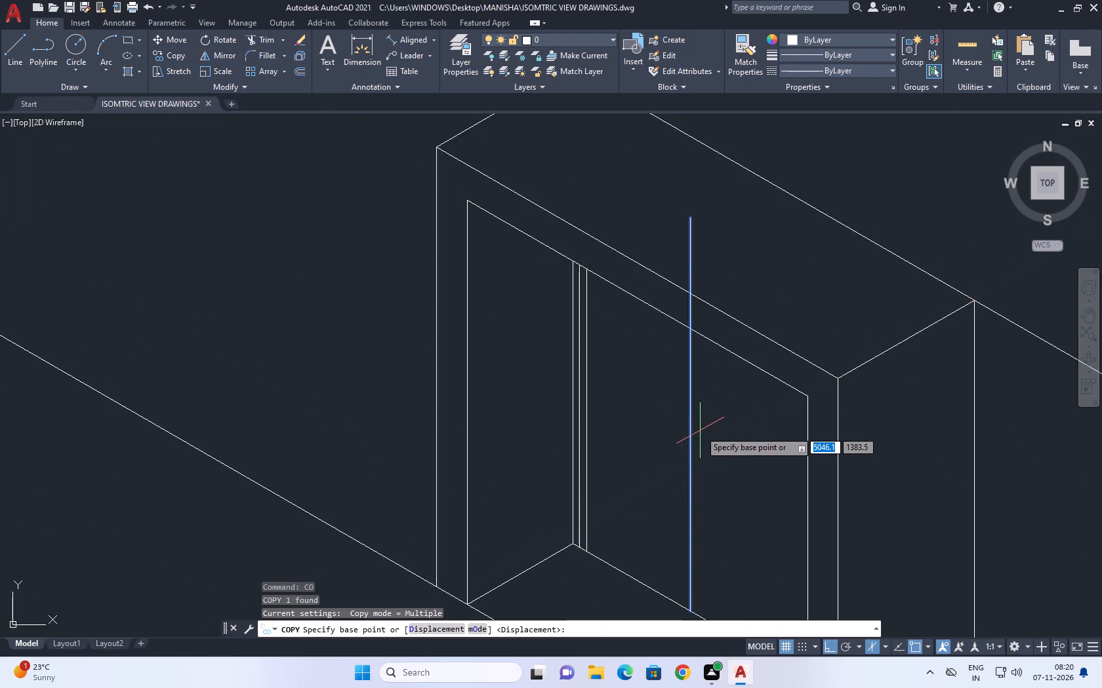
pyautogui.scroll(3, 700, 430)
pyautogui.click(702, 430)
pyautogui.scroll(-3, 747, 441)
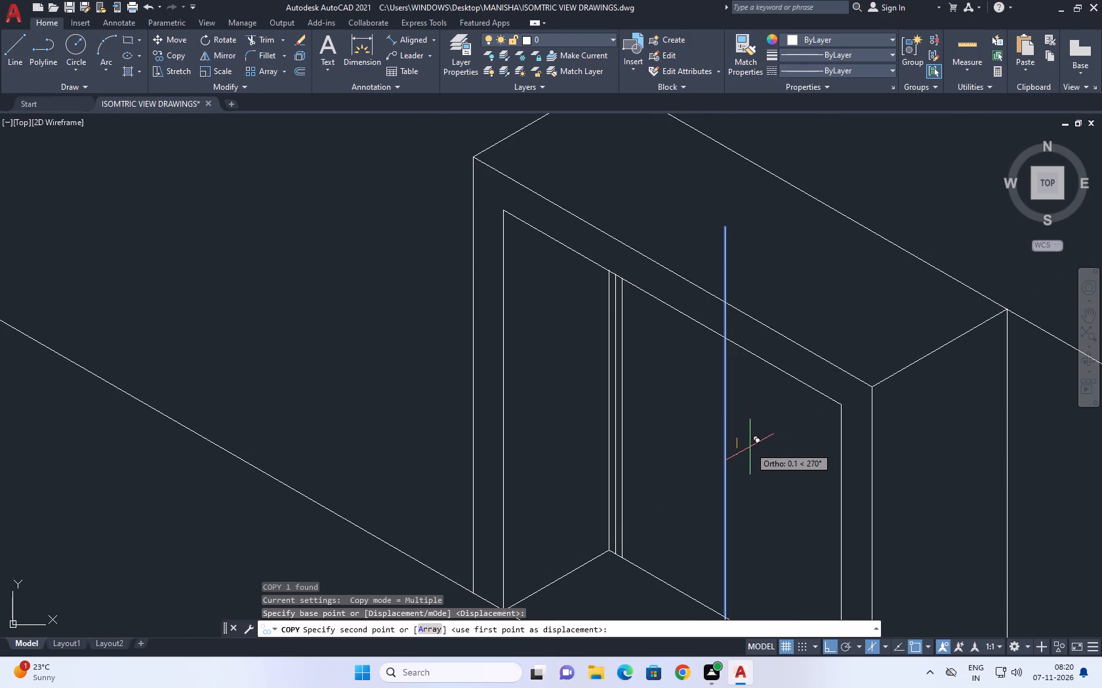
pyautogui.press('F5')
pyautogui.click(751, 448)
pyautogui.press('space')
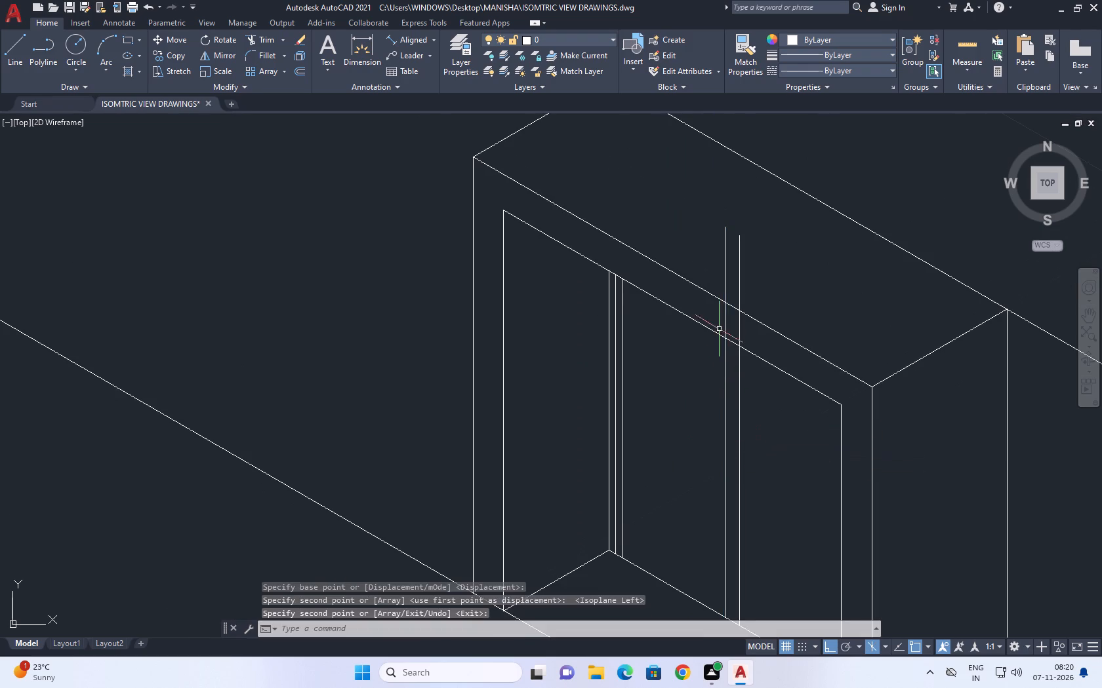
# Trim both middle vertical lines back to the opening's inner top edge, removing all pieces above it.
pyautogui.moveTo(719, 335); pyautogui.dragTo(730, 387, button='middle')
pyautogui.press('t')
pyautogui.press('r')
pyautogui.press('space')
pyautogui.scroll(2, 738, 379)
pyautogui.click(796, 394)
pyautogui.click(693, 348)
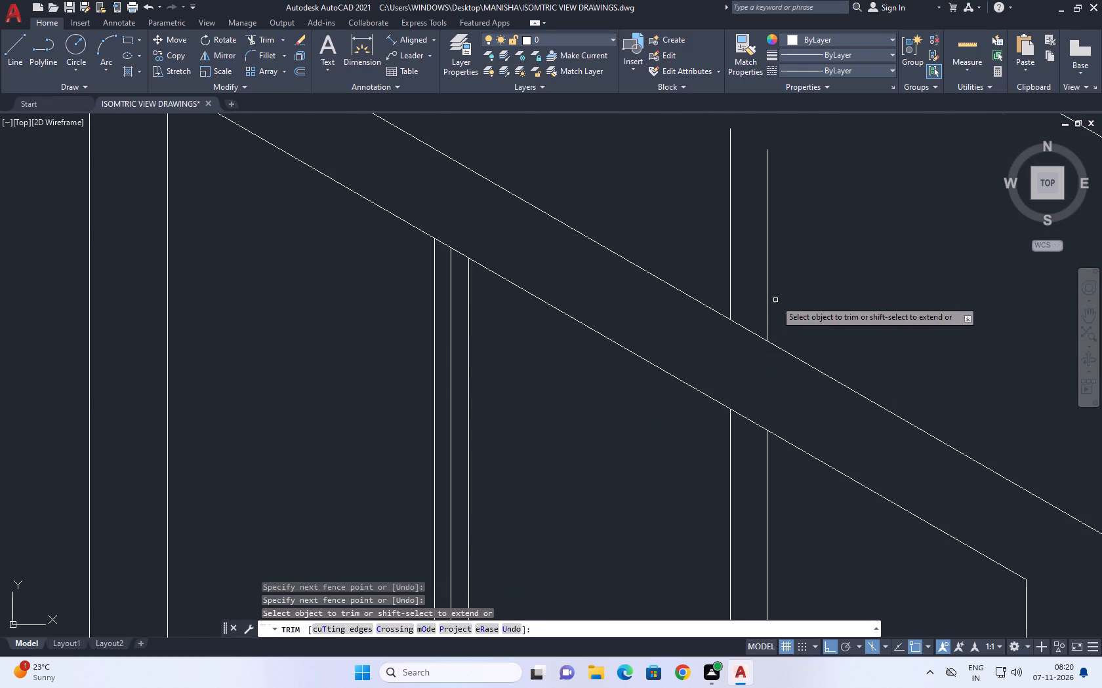
pyautogui.click(790, 294)
pyautogui.click(682, 243)
pyautogui.scroll(-3, 725, 259)
pyautogui.press('Escape')
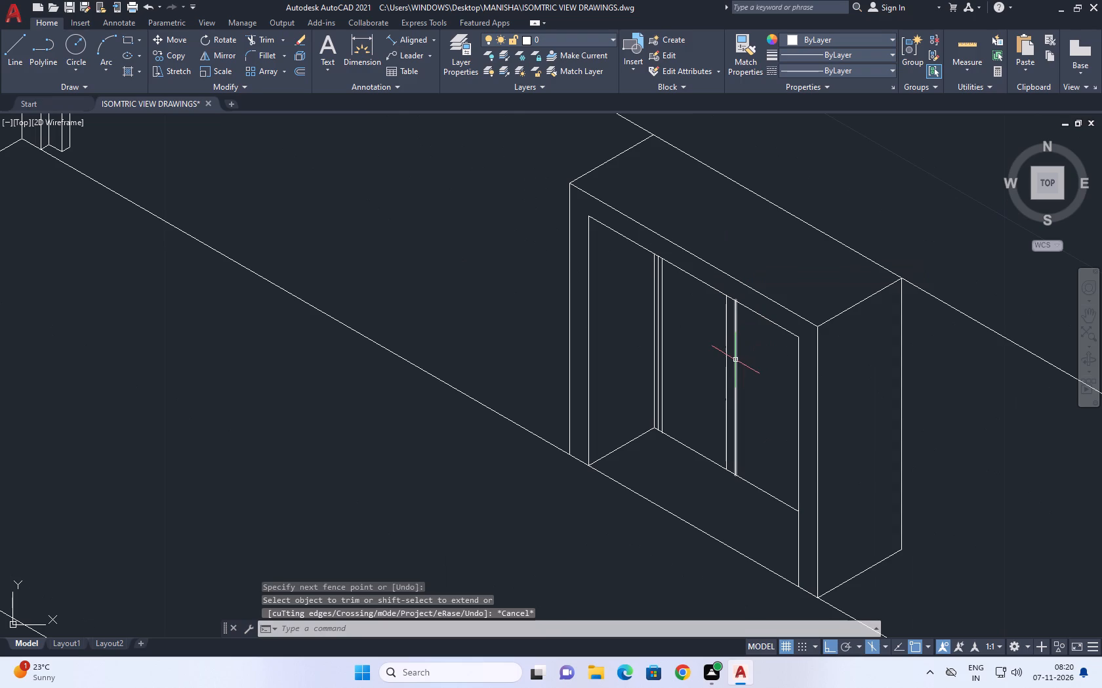
# Copy the outer middle divider line a short distance back at 150°, placing the copy between the two middle verticals.
pyautogui.click(735, 360)
pyautogui.press('c')
pyautogui.press('o')
pyautogui.press('space')
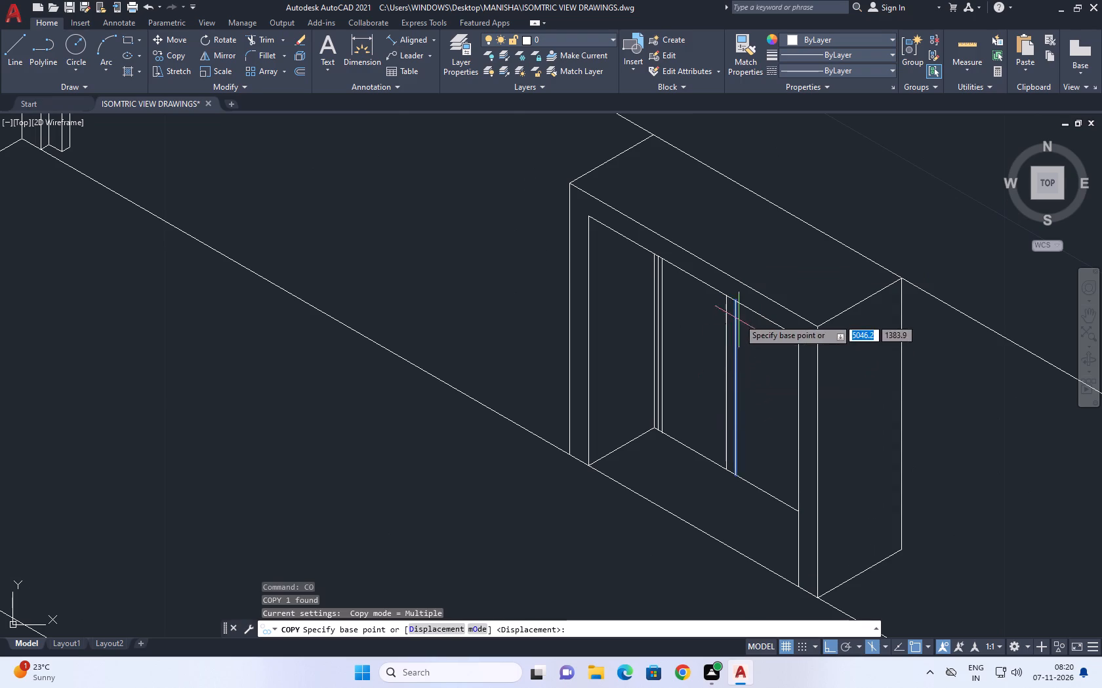
pyautogui.scroll(2, 739, 314)
pyautogui.click(728, 286)
pyautogui.click(714, 277)
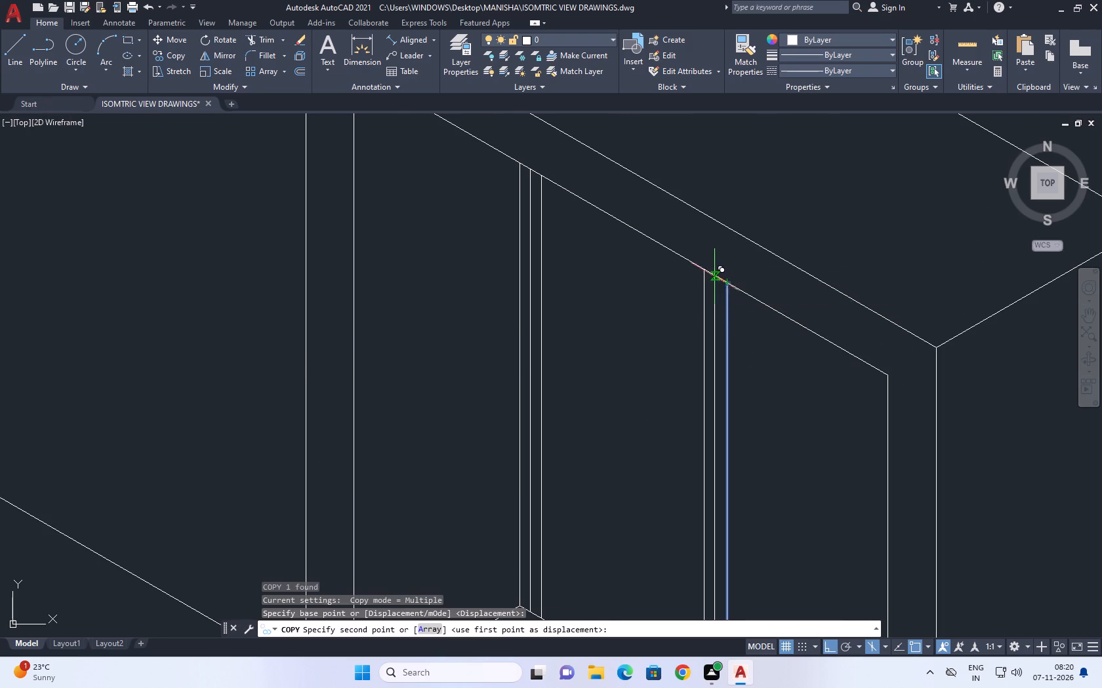
pyautogui.press('Escape')
# Move the three middle divider lines about 0.2 at 330° along the back face's slope.
pyautogui.scroll(-3, 746, 270)
pyautogui.moveTo(762, 258); pyautogui.dragTo(718, 315, button='middle')
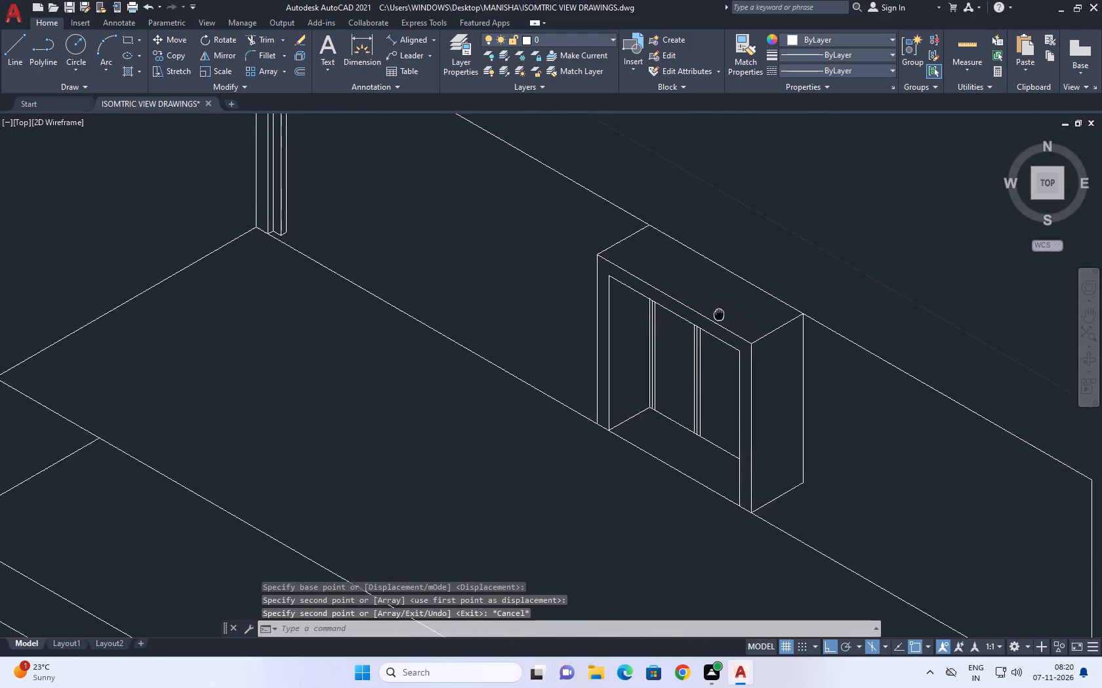
pyautogui.moveTo(718, 315); pyautogui.dragTo(682, 289, button='middle')
pyautogui.scroll(-1, 678, 372)
pyautogui.scroll(3, 678, 373)
pyautogui.click(684, 361)
pyautogui.click(604, 324)
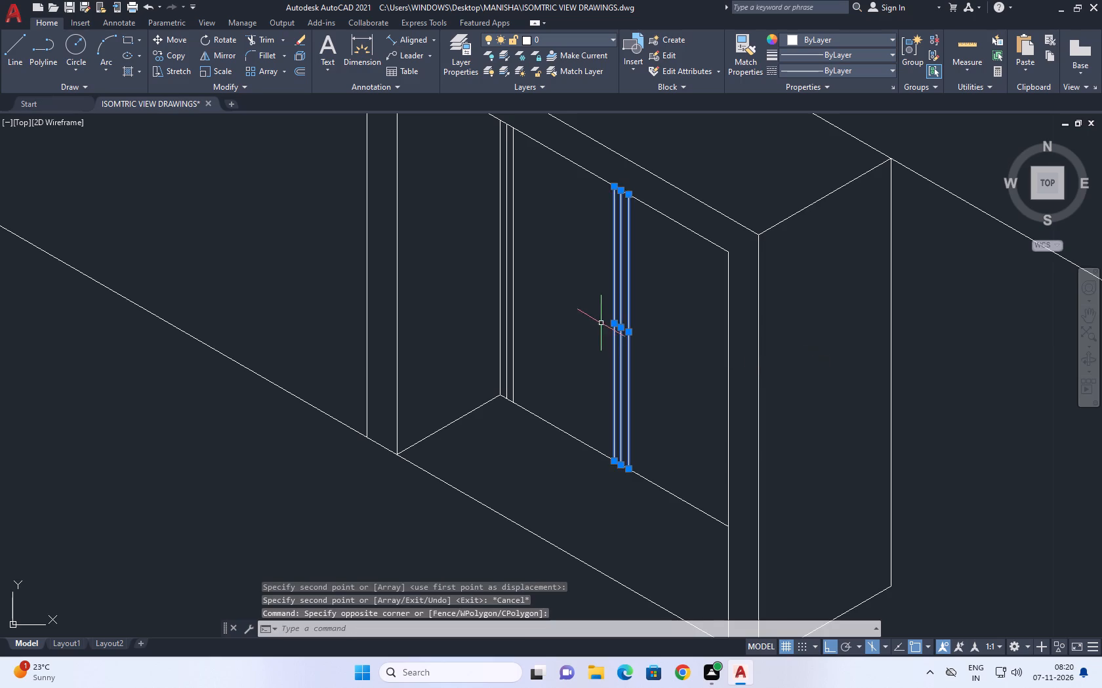
pyautogui.moveTo(663, 358); pyautogui.dragTo(746, 396, button='middle')
pyautogui.press('m')
pyautogui.press('space')
pyautogui.click(769, 379)
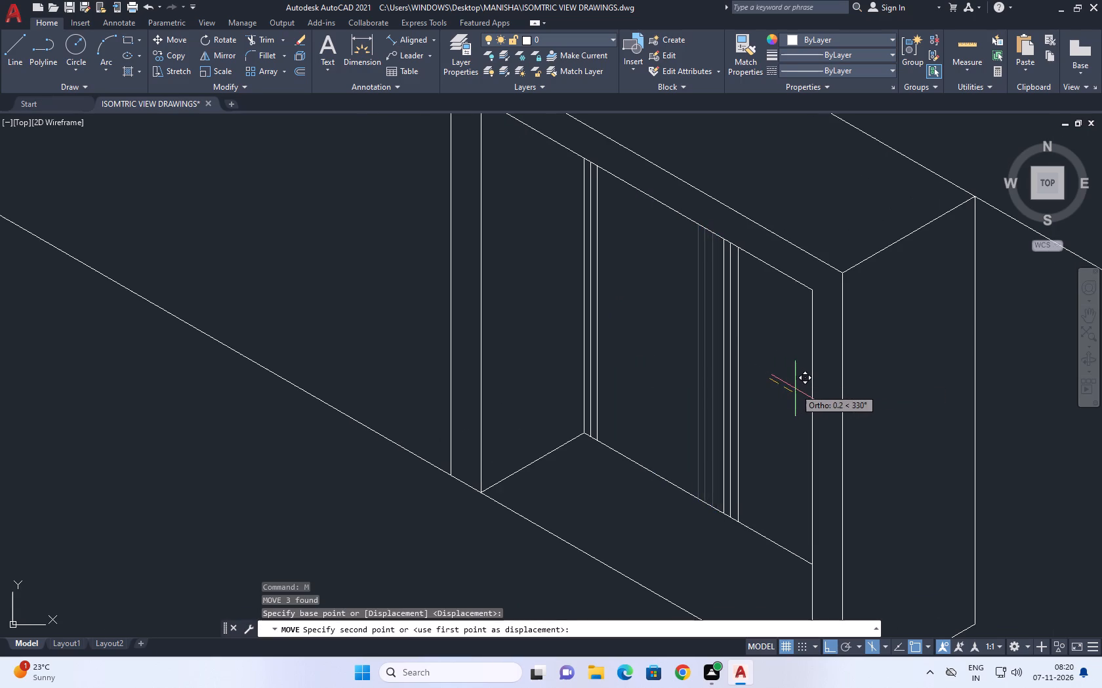
pyautogui.click(795, 389)
# Copy the back face's far-end vertical edge 0.226 at 150°, inward along the face.
pyautogui.scroll(-2, 743, 332)
pyautogui.moveTo(769, 330); pyautogui.dragTo(686, 362, button='middle')
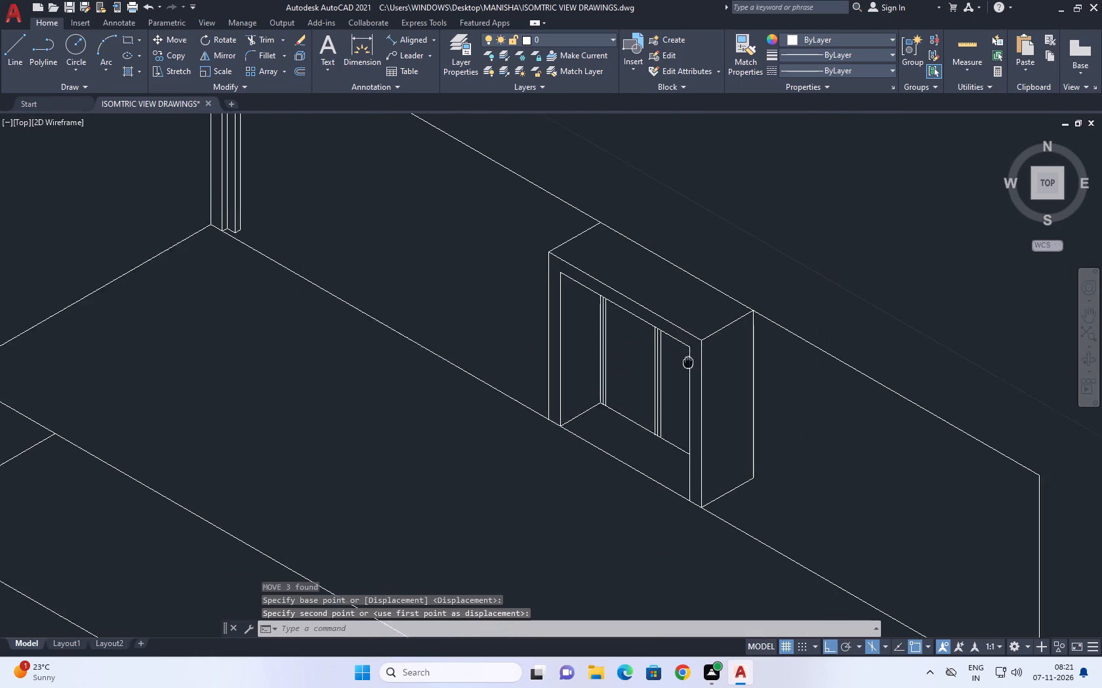
pyautogui.moveTo(686, 362); pyautogui.dragTo(638, 375, button='middle')
pyautogui.scroll(-2, 638, 375)
pyautogui.moveTo(602, 370); pyautogui.dragTo(761, 410, button='middle')
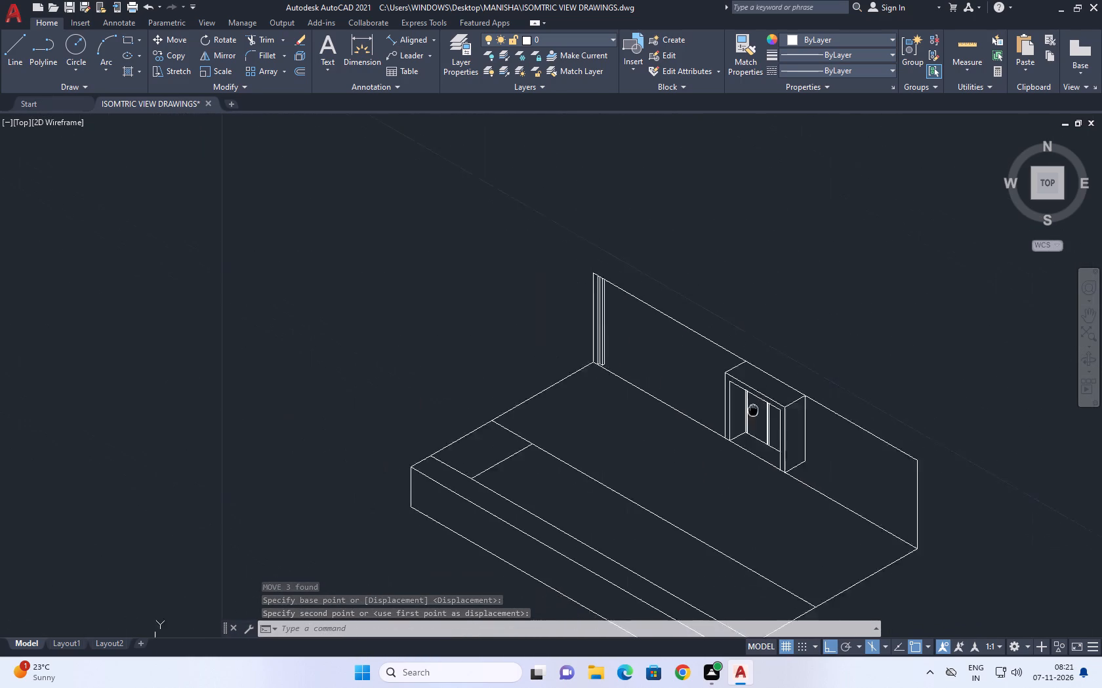
pyautogui.moveTo(761, 410); pyautogui.dragTo(796, 387, button='middle')
pyautogui.moveTo(834, 463); pyautogui.dragTo(729, 403, button='middle')
pyautogui.moveTo(764, 413); pyautogui.dragTo(682, 406, button='middle')
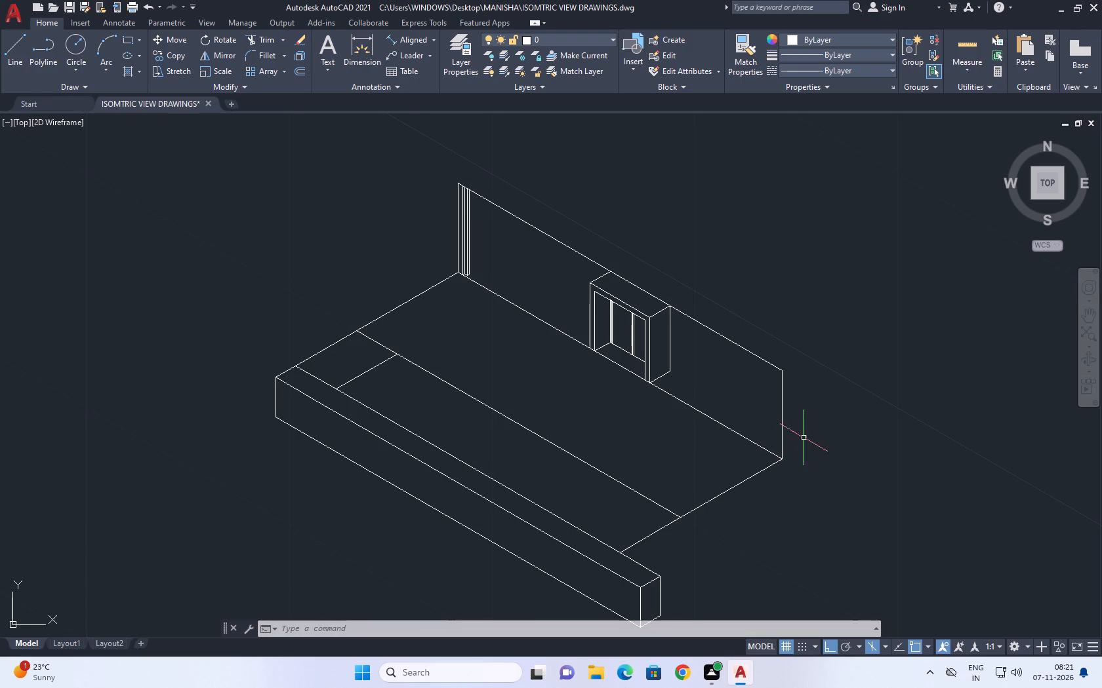
pyautogui.click(780, 417)
pyautogui.write('CO')
pyautogui.press('space')
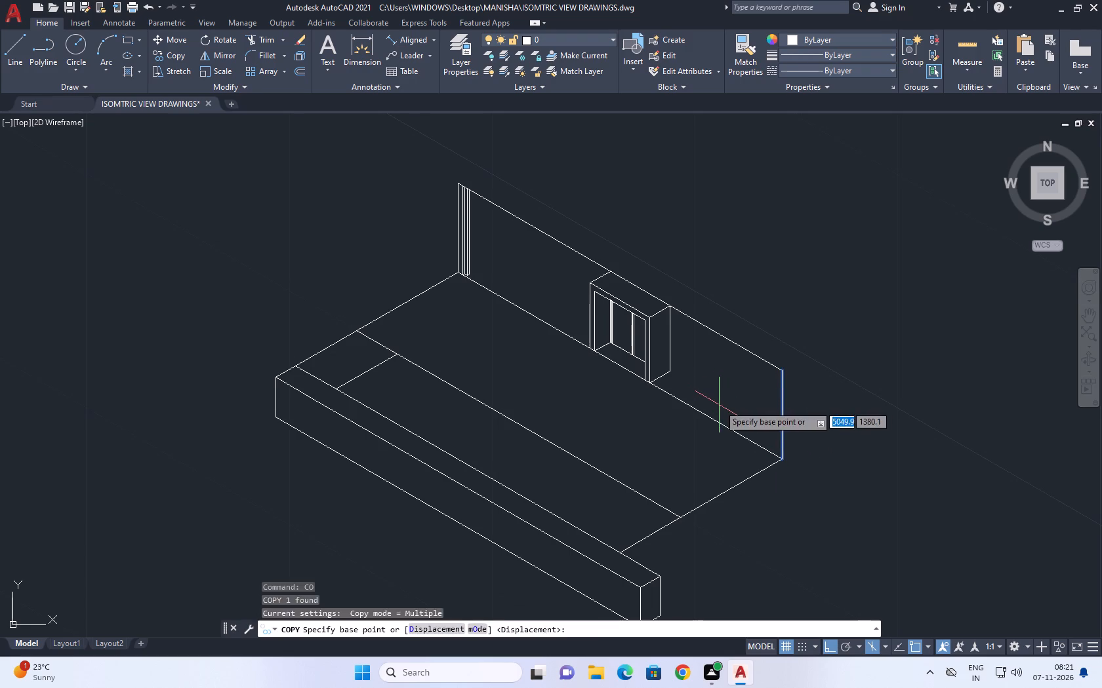
pyautogui.click(719, 405)
pyautogui.write('0.')
pyautogui.press('2')
pyautogui.press('2')
pyautogui.press('6')
pyautogui.press('space')
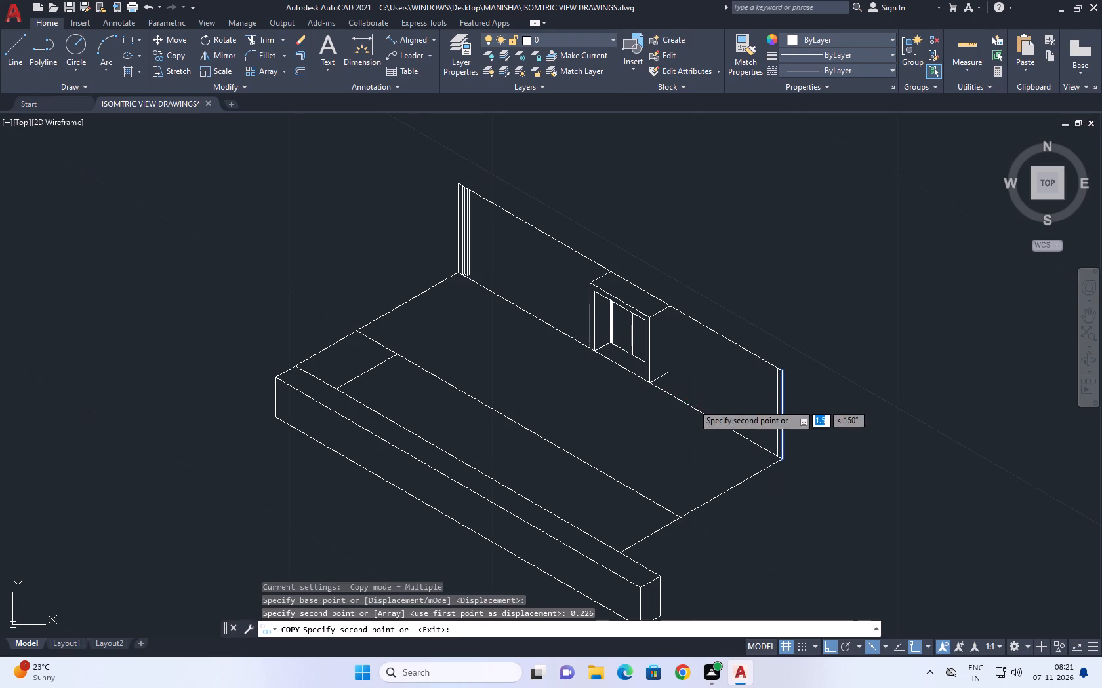
pyautogui.press('Escape')
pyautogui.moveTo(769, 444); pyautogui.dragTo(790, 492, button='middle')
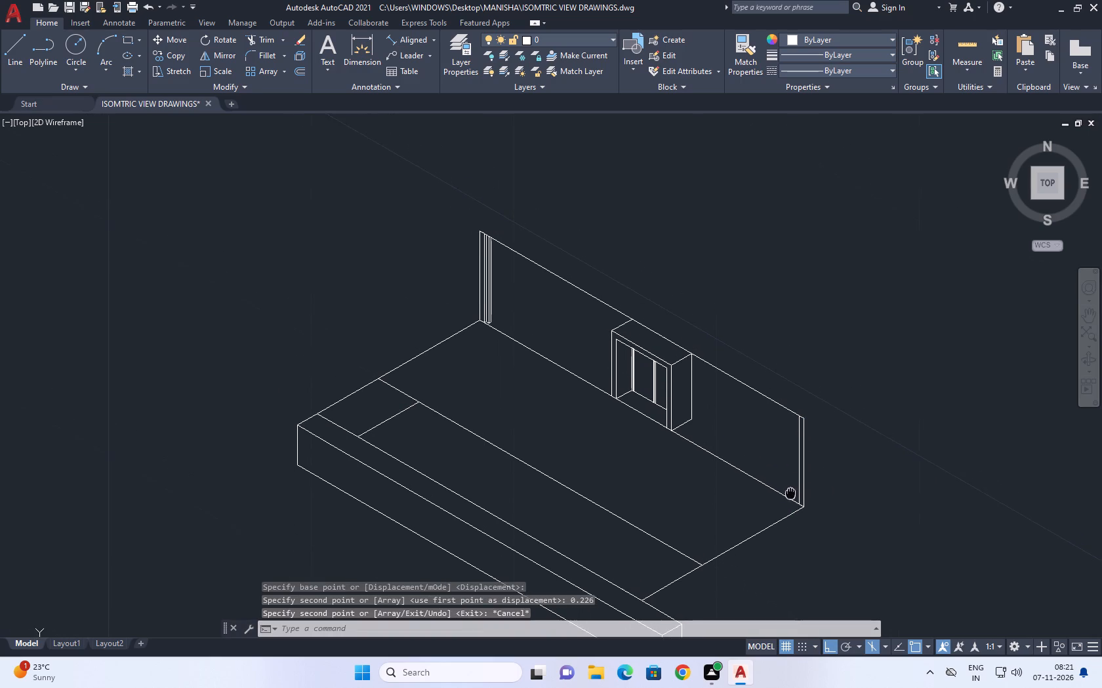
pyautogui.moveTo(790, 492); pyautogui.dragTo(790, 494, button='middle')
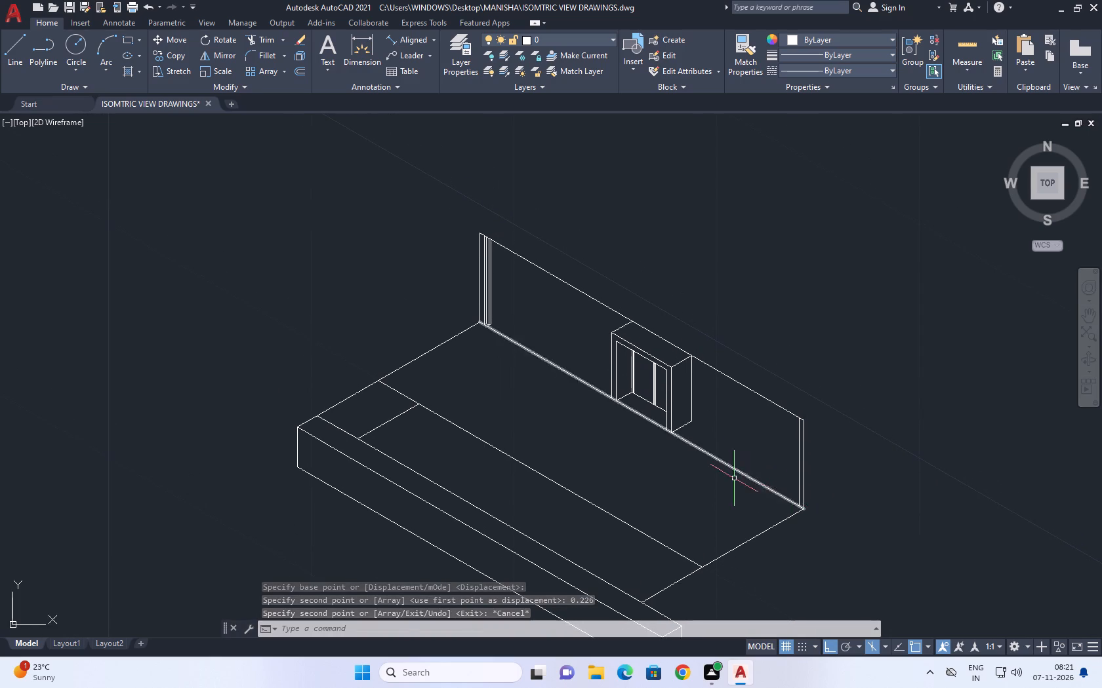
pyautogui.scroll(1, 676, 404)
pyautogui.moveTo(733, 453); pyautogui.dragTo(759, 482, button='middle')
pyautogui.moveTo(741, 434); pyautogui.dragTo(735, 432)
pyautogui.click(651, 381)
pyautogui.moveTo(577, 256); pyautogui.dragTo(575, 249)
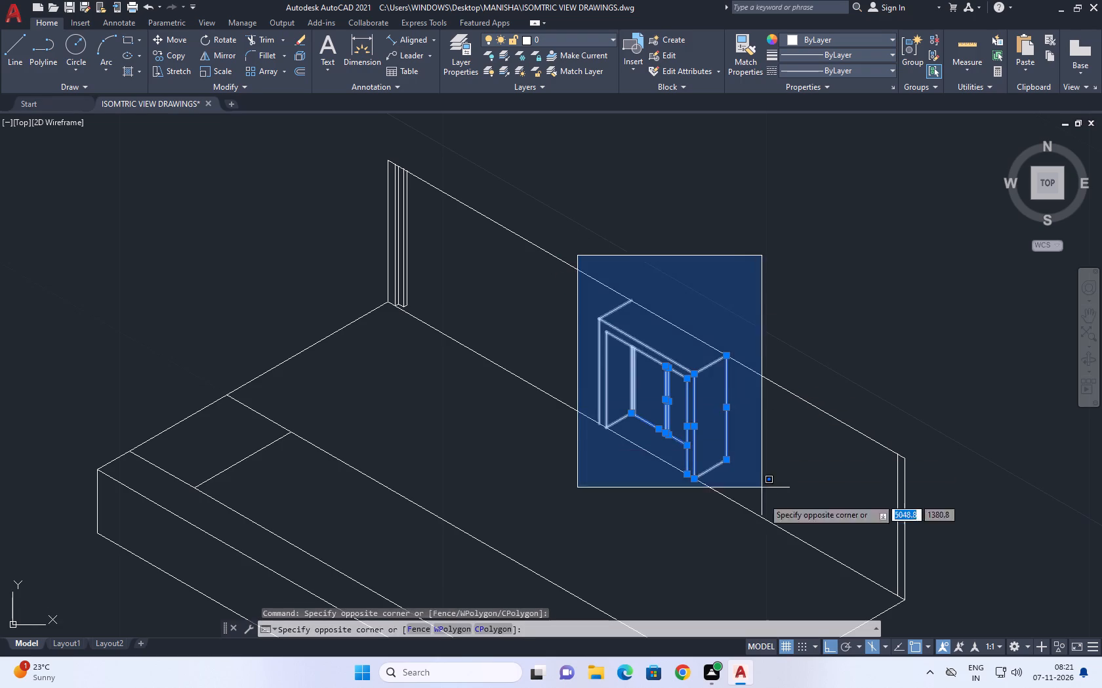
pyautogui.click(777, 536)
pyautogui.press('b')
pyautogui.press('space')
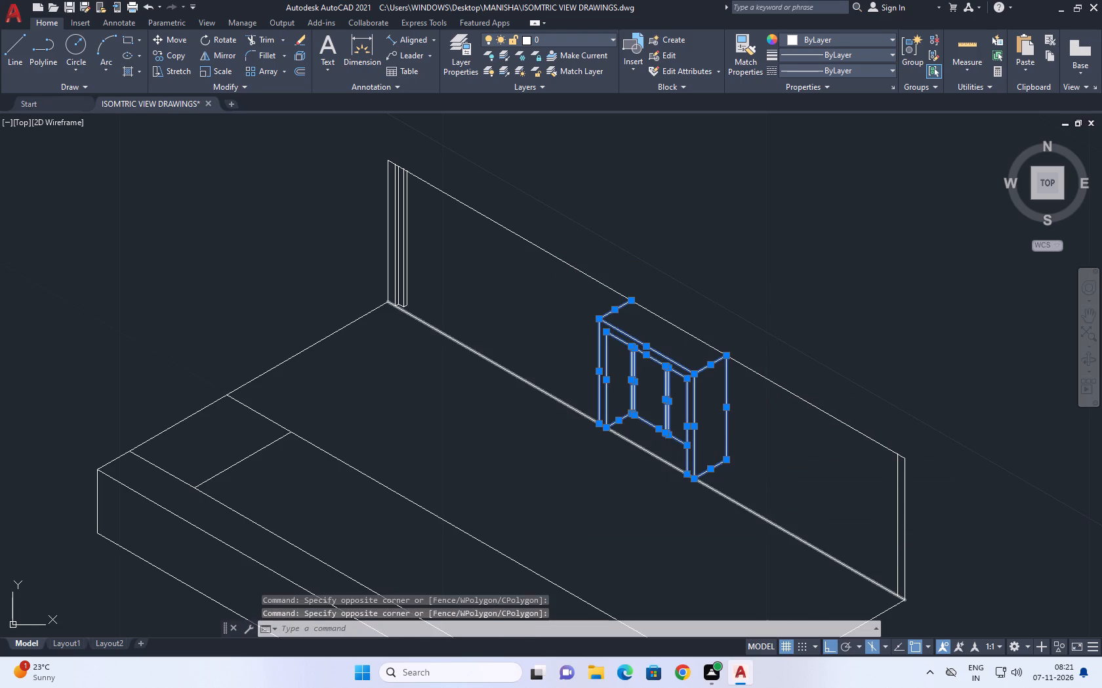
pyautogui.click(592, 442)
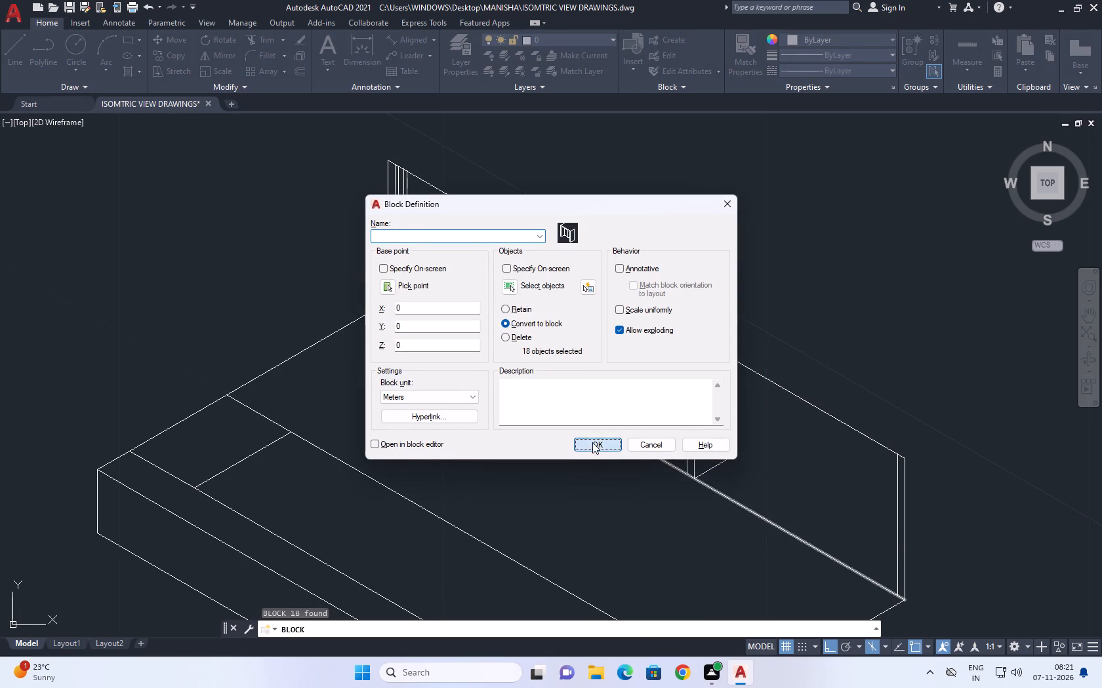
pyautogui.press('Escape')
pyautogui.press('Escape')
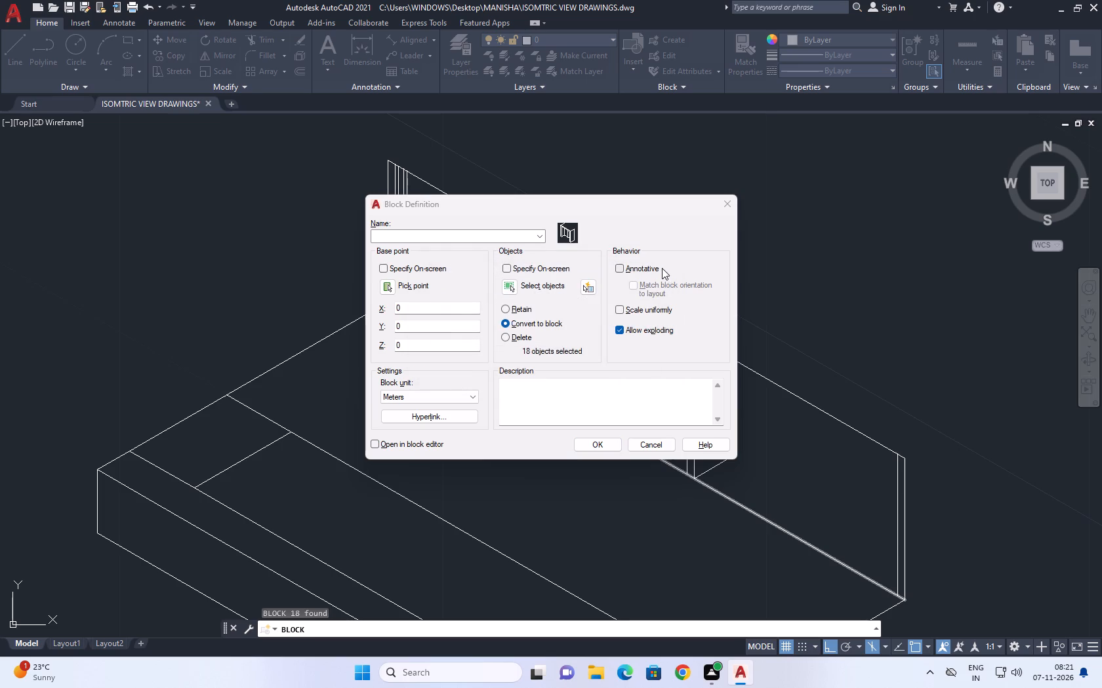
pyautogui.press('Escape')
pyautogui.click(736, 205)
# Draw lines along the projecting box's rear top edge and across the bottom front of its opening.
pyautogui.moveTo(635, 319); pyautogui.dragTo(640, 335, button='middle')
pyautogui.press('l')
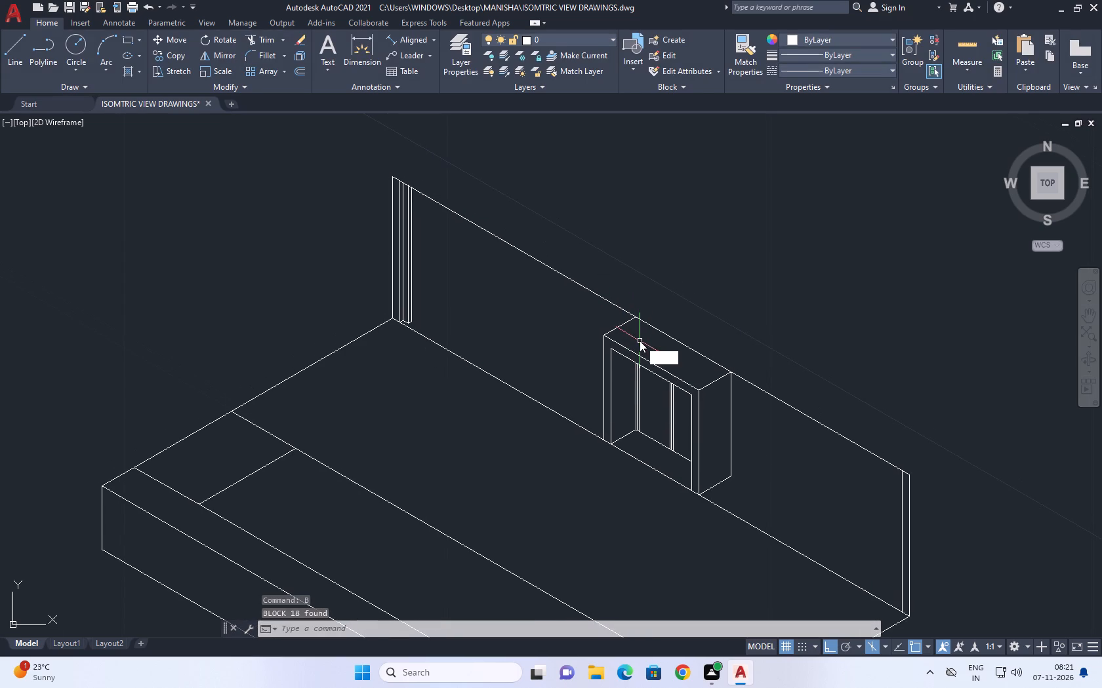
pyautogui.press('space')
pyautogui.click(634, 312)
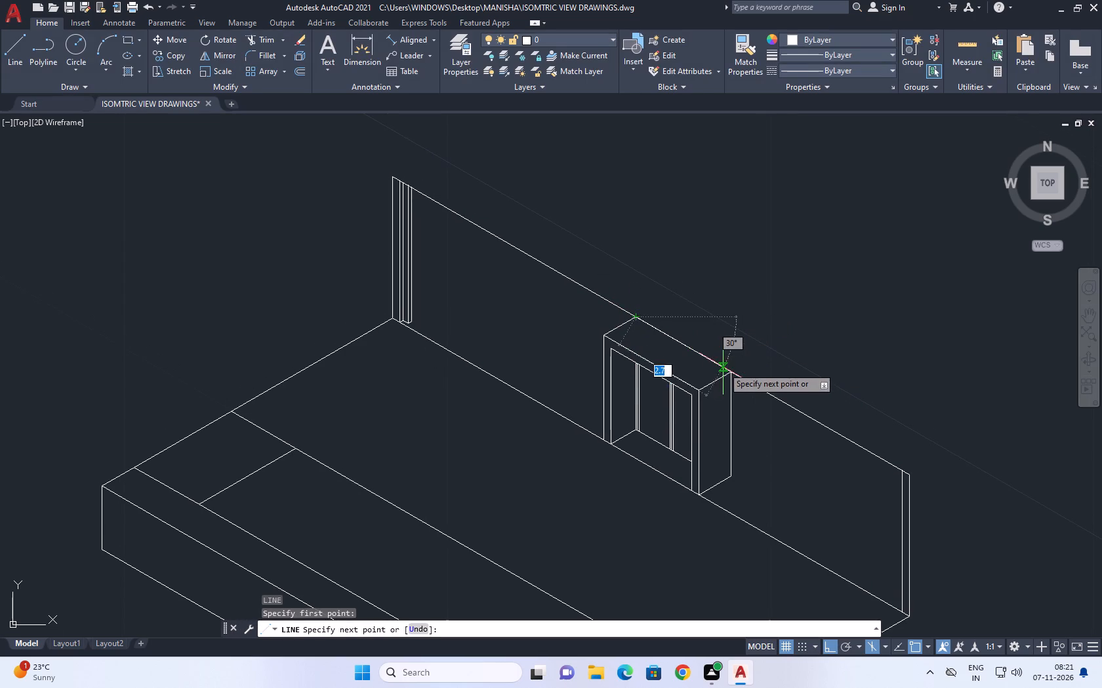
pyautogui.click(730, 374)
pyautogui.press('space')
pyautogui.press('space')
pyautogui.click(614, 446)
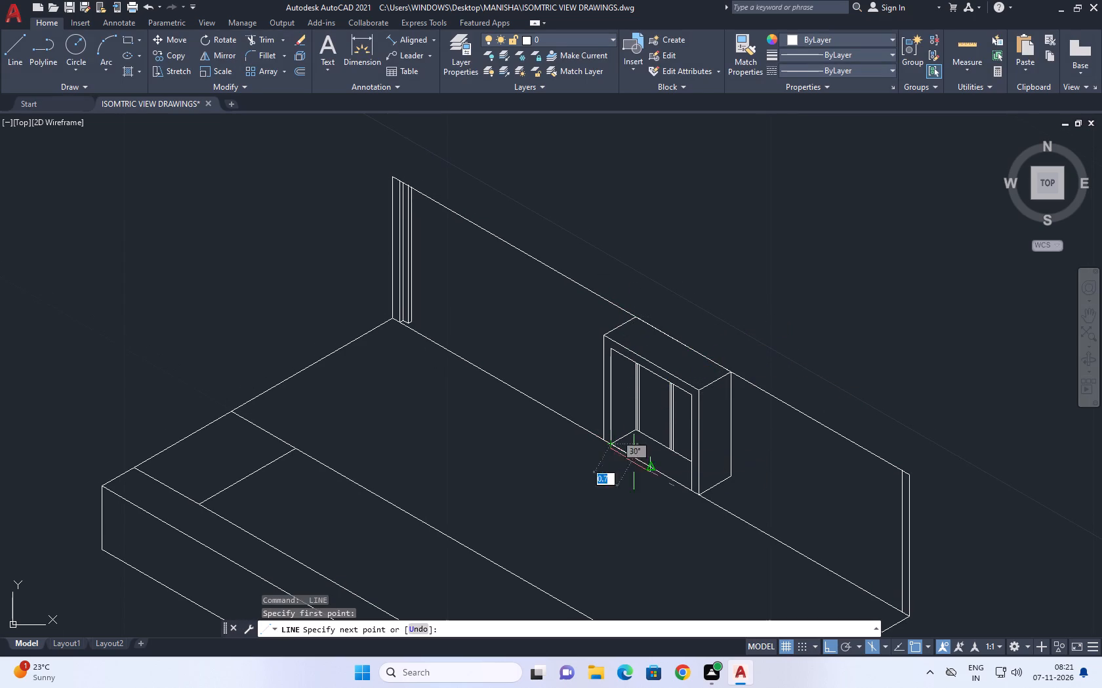
pyautogui.click(696, 490)
pyautogui.press('space')
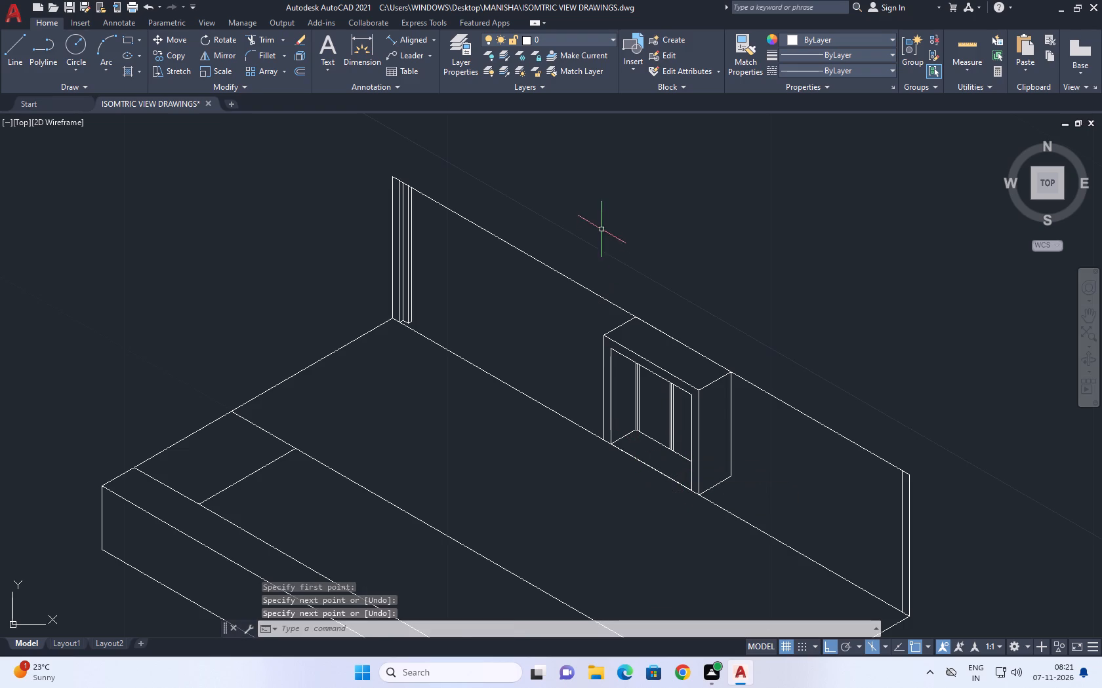
# Convert the projecting box, including its new top and bottom lines, into a block named GATE.
pyautogui.click(602, 229)
pyautogui.click(755, 529)
pyautogui.click(585, 280)
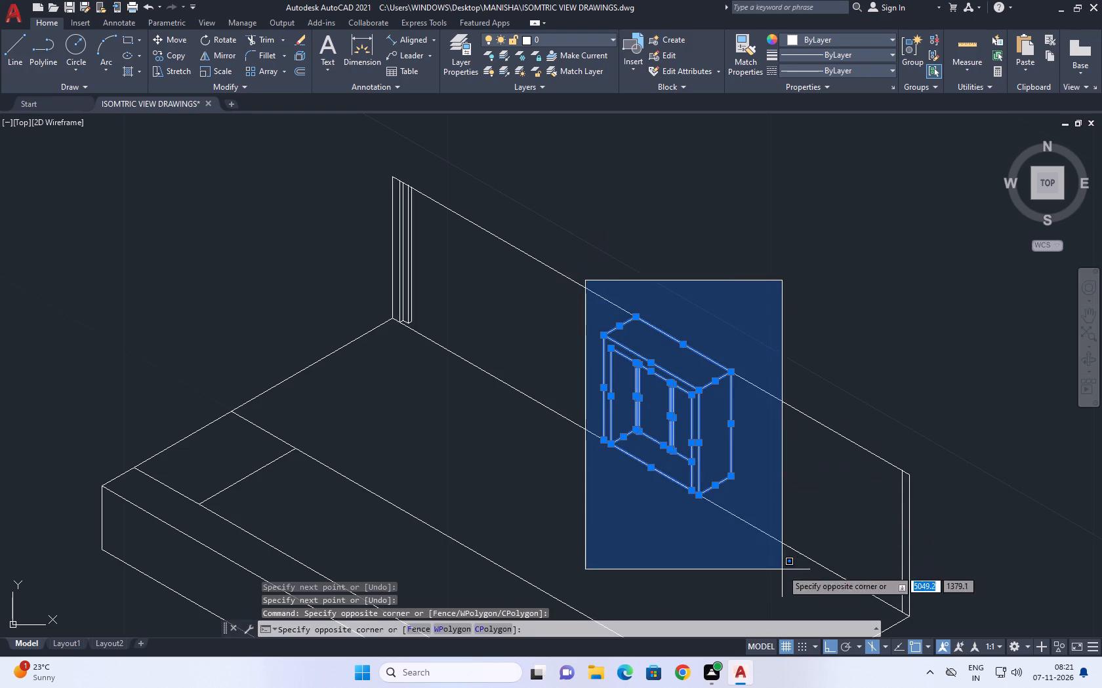
pyautogui.click(782, 569)
pyautogui.write('B')
pyautogui.press('space')
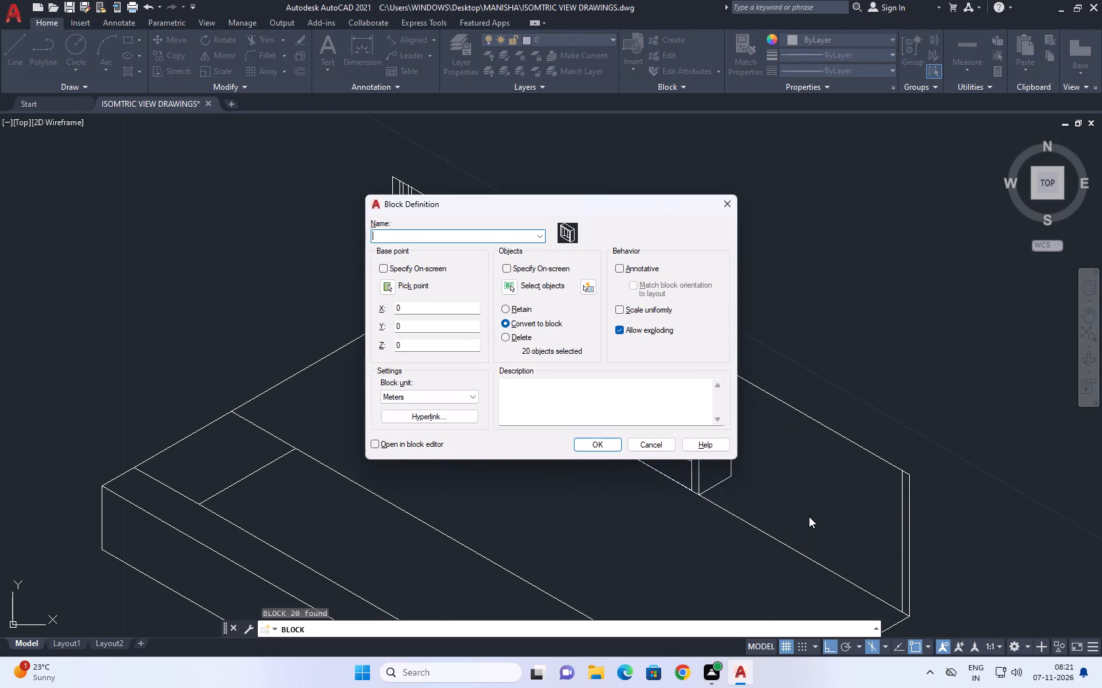
pyautogui.write('GATE')
pyautogui.click(613, 449)
# Move the GATE block in the top isoplane from its rear bottom corner to its front bottom corner's location on the base line.
pyautogui.click(760, 467)
pyautogui.moveTo(704, 450); pyautogui.dragTo(698, 448)
pyautogui.moveTo(726, 462); pyautogui.dragTo(735, 471, button='middle')
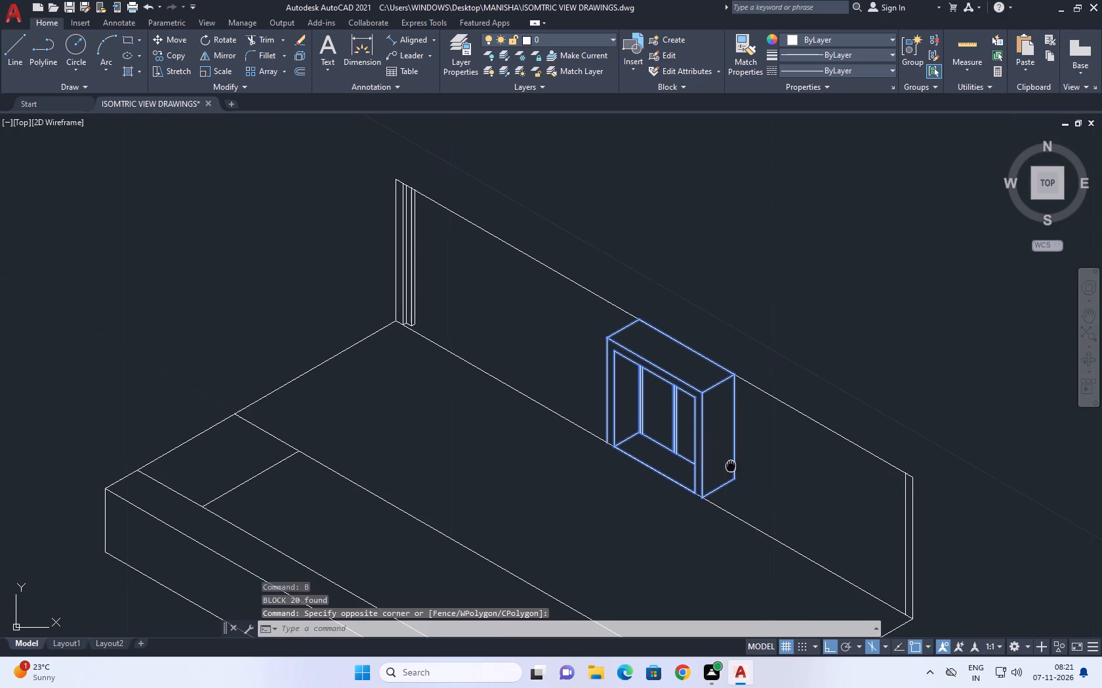
pyautogui.moveTo(735, 471); pyautogui.dragTo(738, 473, button='middle')
pyautogui.write('M')
pyautogui.press('space')
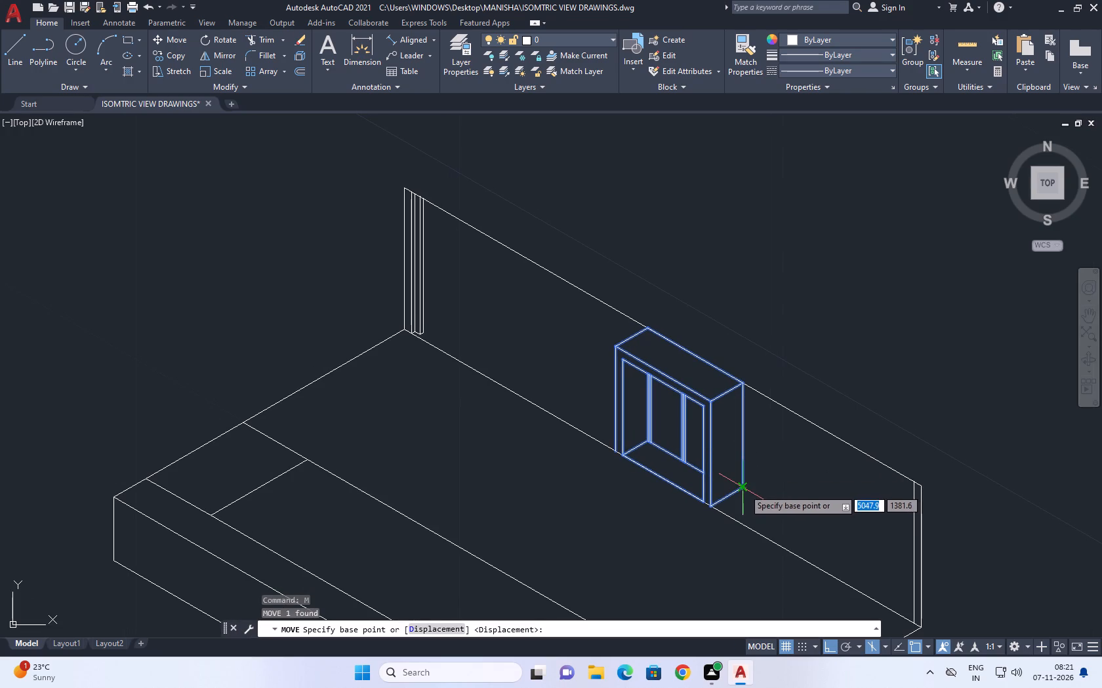
pyautogui.click(745, 488)
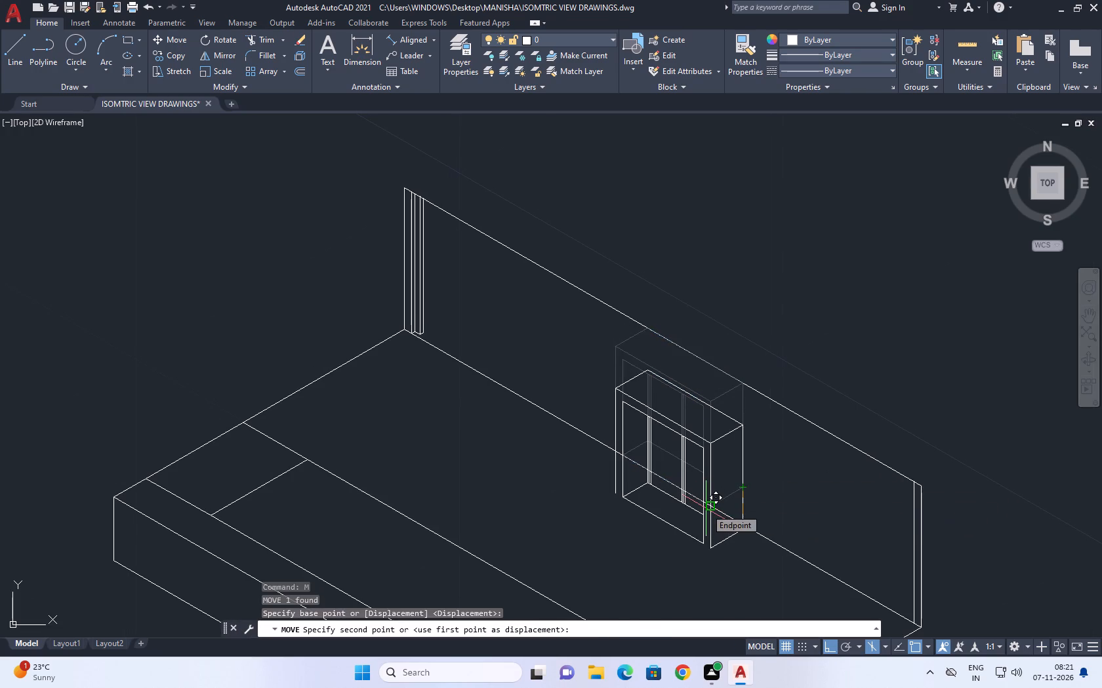
pyautogui.press('F5')
pyautogui.click(712, 503)
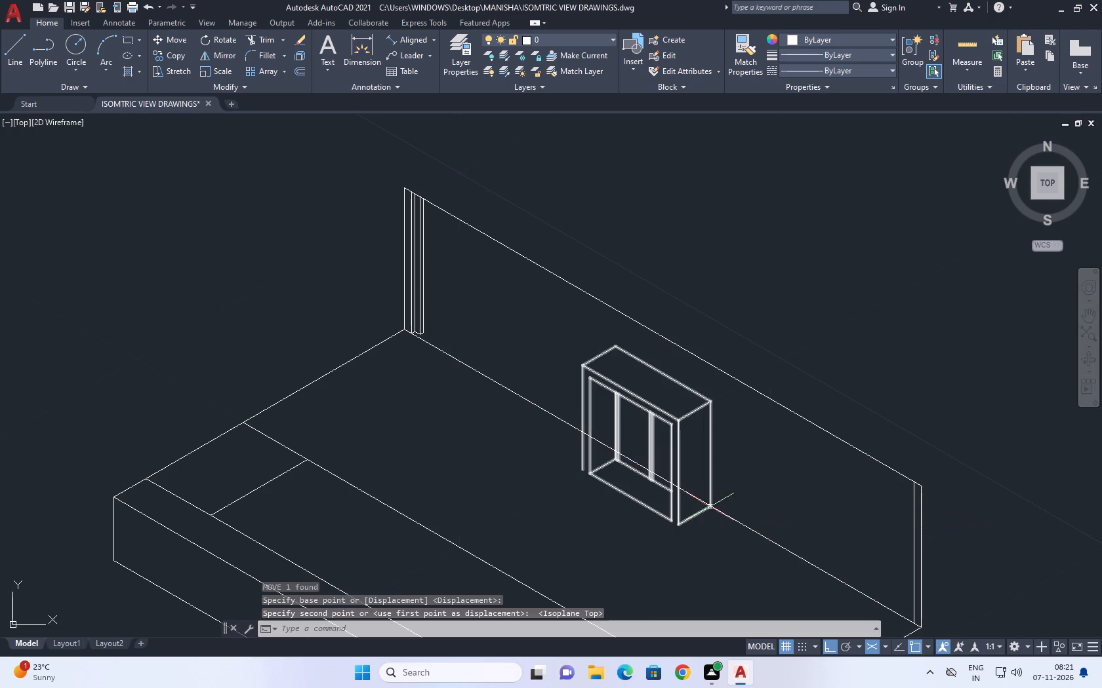
# Open the GATE block definition in the block editor.
pyautogui.moveTo(588, 474); pyautogui.dragTo(617, 472, button='middle')
pyautogui.click(704, 516)
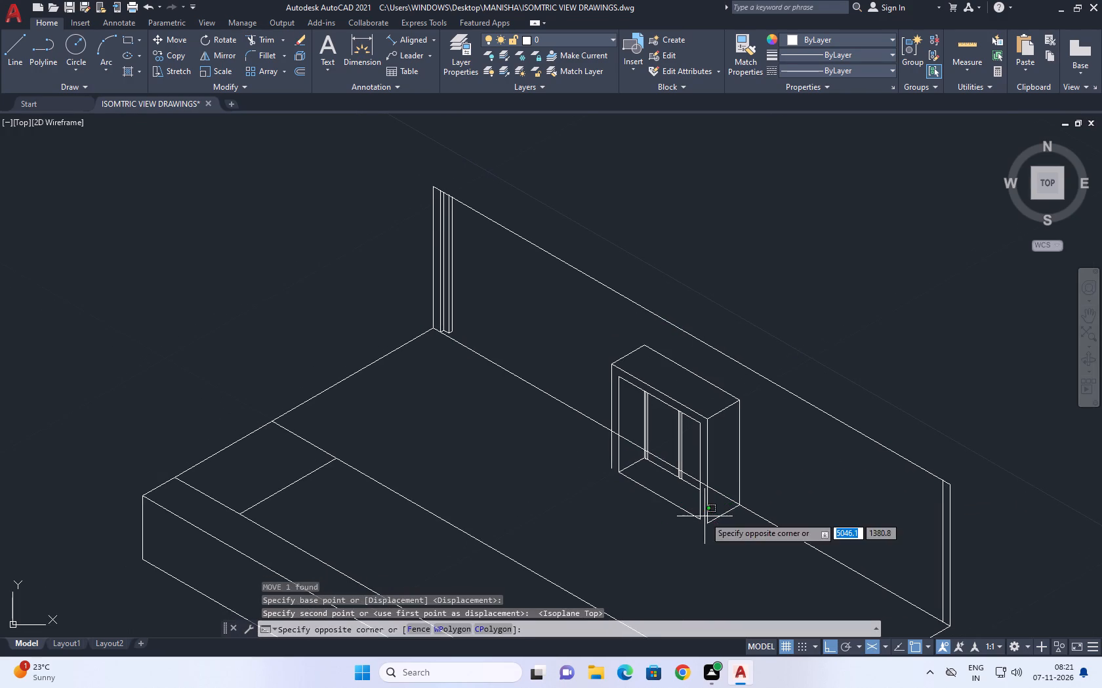
pyautogui.click(704, 520)
pyautogui.doubleClick(706, 519)
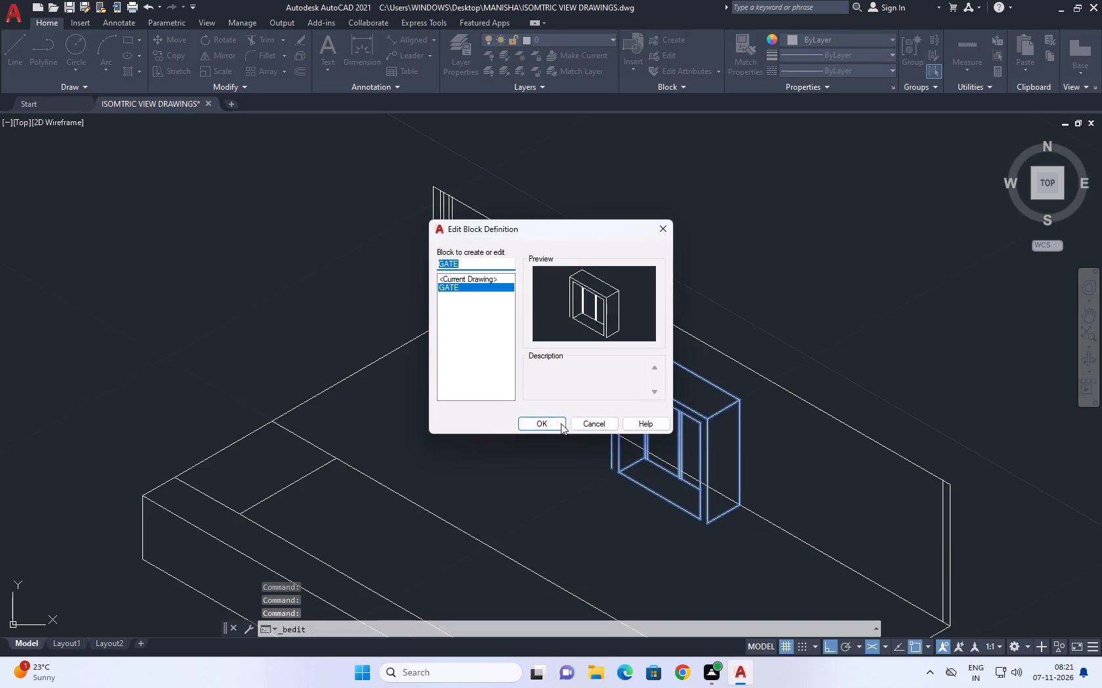
pyautogui.click(556, 424)
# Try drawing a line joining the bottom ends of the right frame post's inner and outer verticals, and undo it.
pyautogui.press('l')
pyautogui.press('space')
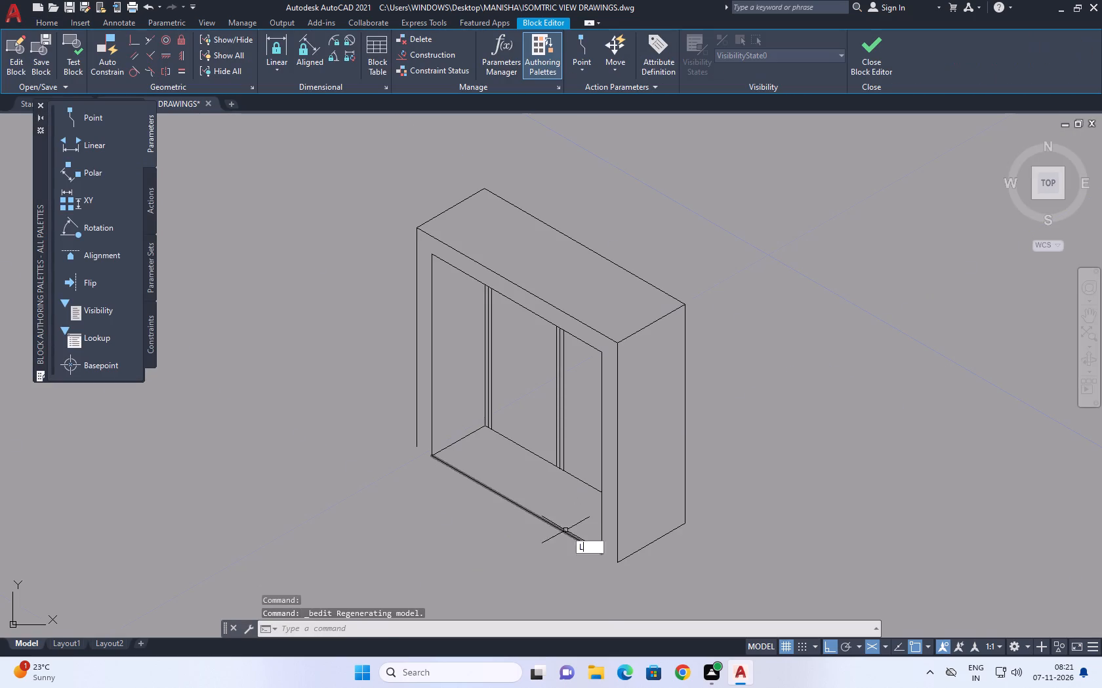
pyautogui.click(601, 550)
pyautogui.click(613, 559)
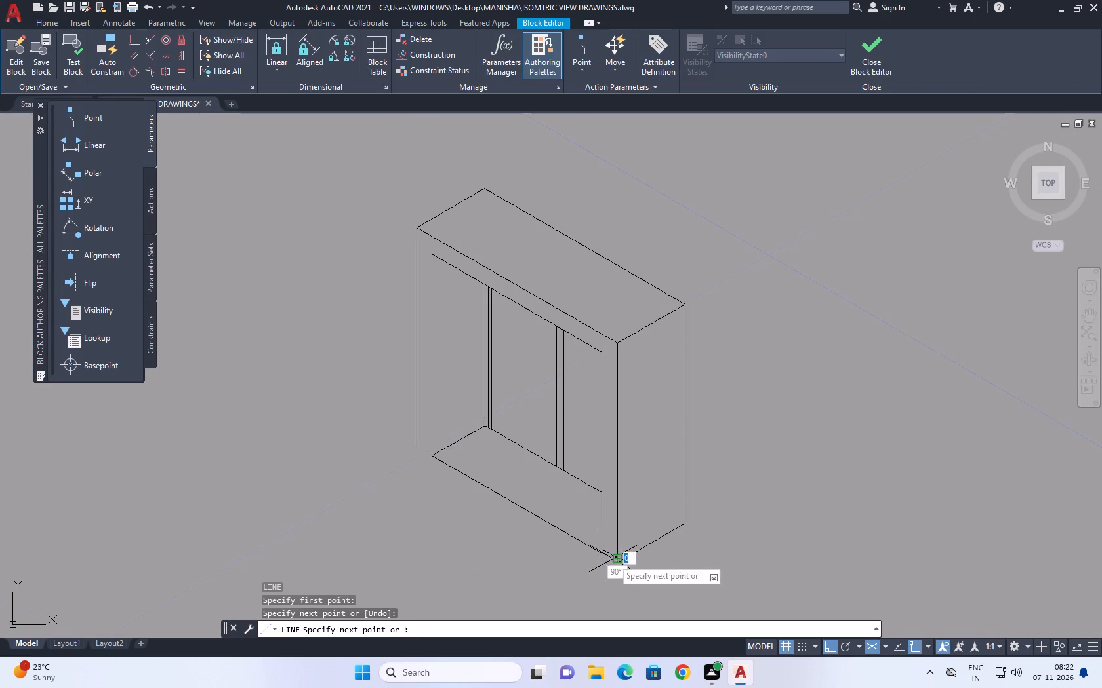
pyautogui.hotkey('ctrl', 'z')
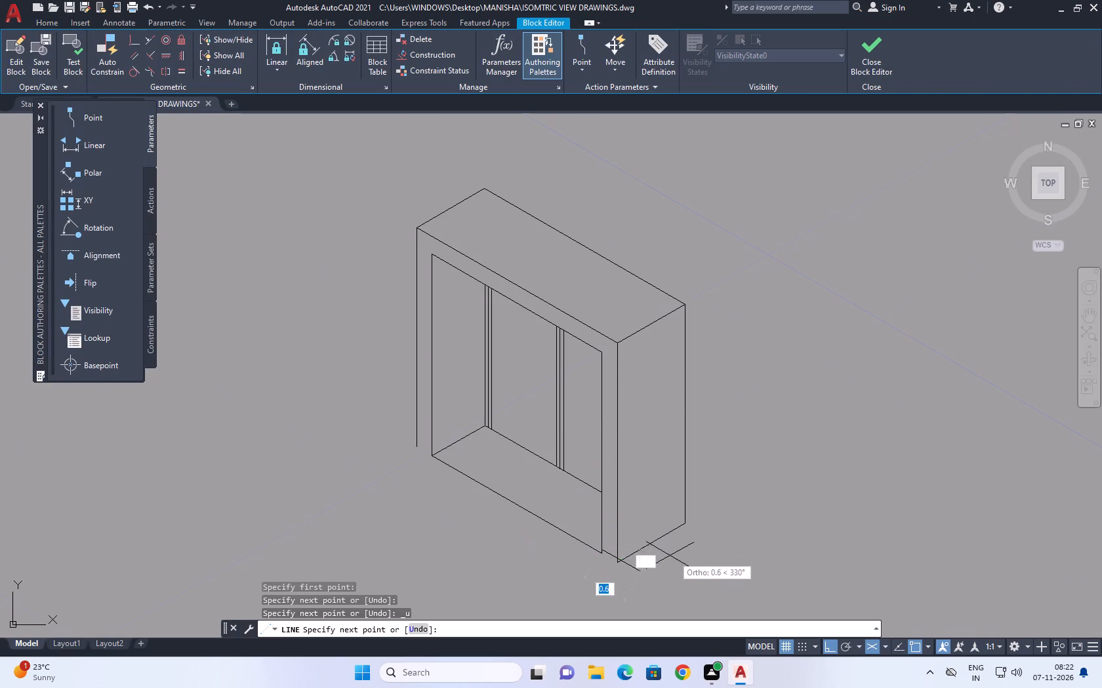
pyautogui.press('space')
# Extend the gate's front bottom line at both ends to meet the frame's outer verticals.
pyautogui.moveTo(557, 504); pyautogui.dragTo(616, 486, button='middle')
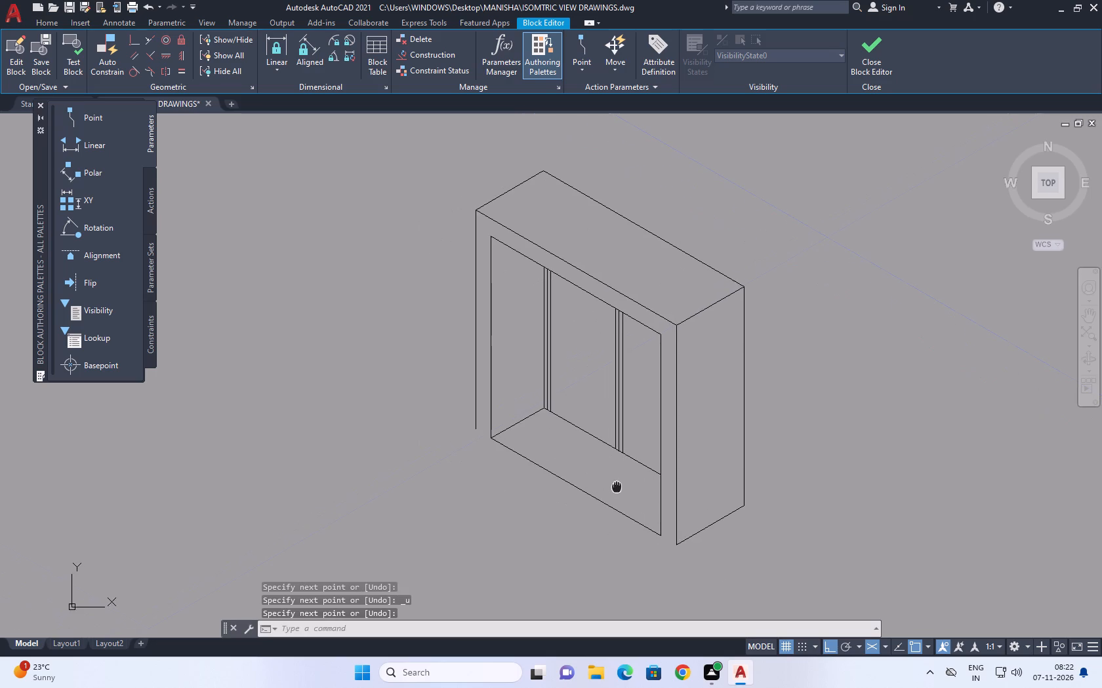
pyautogui.press('e')
pyautogui.press('x')
pyautogui.press('space')
pyautogui.click(545, 439)
pyautogui.click(511, 474)
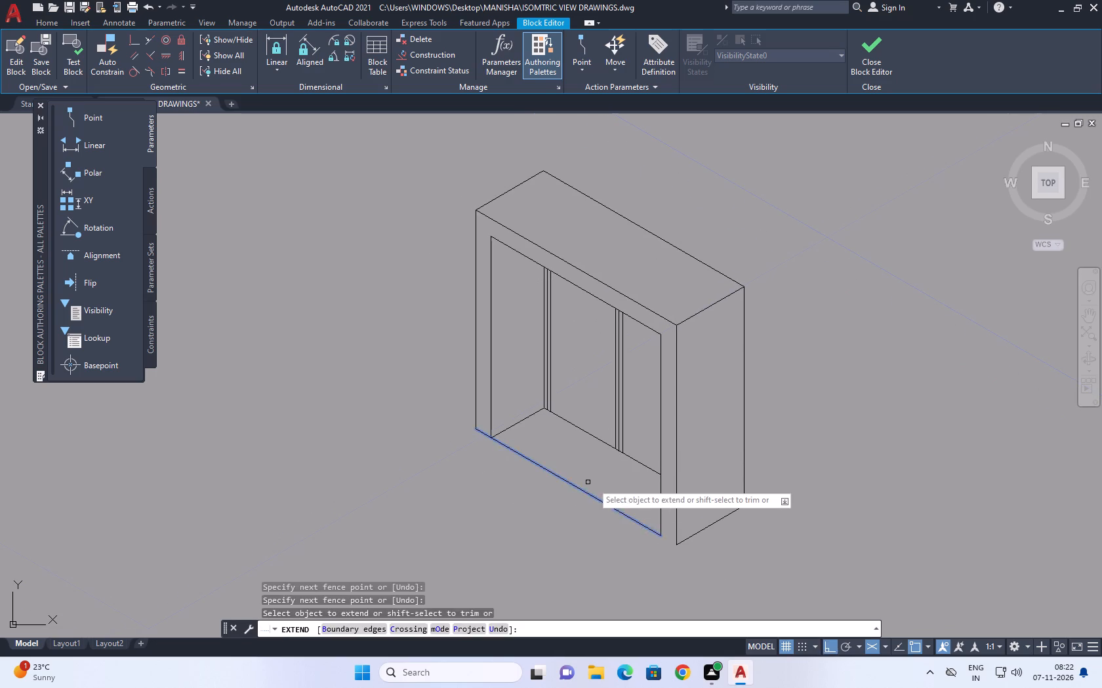
pyautogui.click(603, 486)
pyautogui.click(641, 549)
pyautogui.press('Escape')
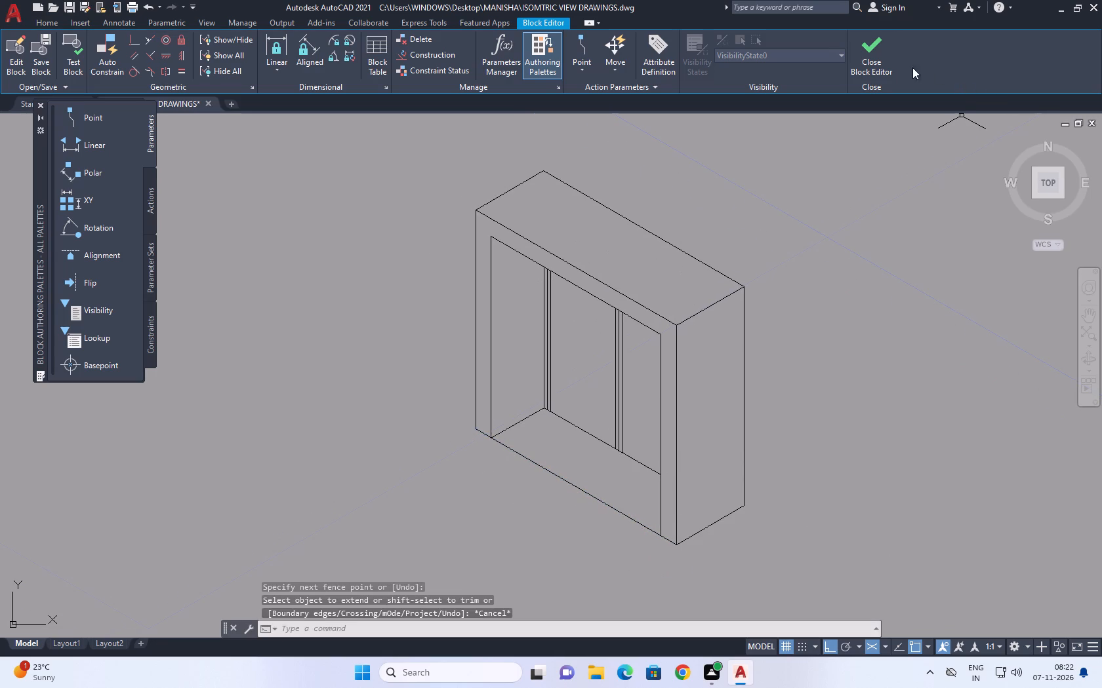
# Close the block editor, saving the changes to the GATE block.
pyautogui.click(878, 67)
pyautogui.click(602, 311)
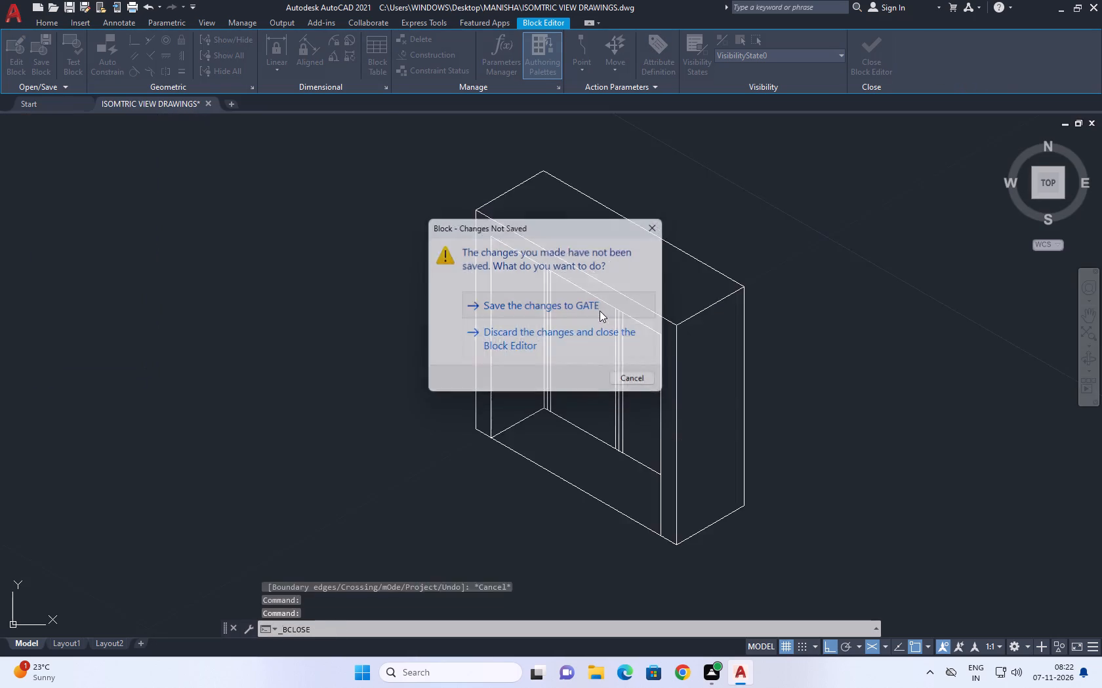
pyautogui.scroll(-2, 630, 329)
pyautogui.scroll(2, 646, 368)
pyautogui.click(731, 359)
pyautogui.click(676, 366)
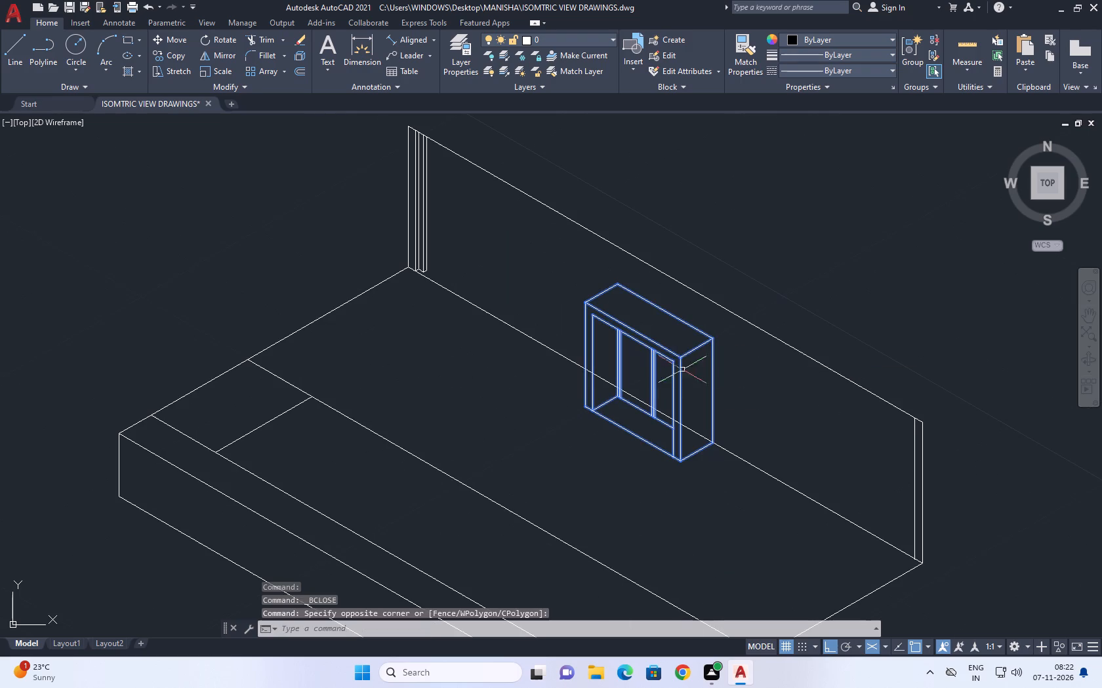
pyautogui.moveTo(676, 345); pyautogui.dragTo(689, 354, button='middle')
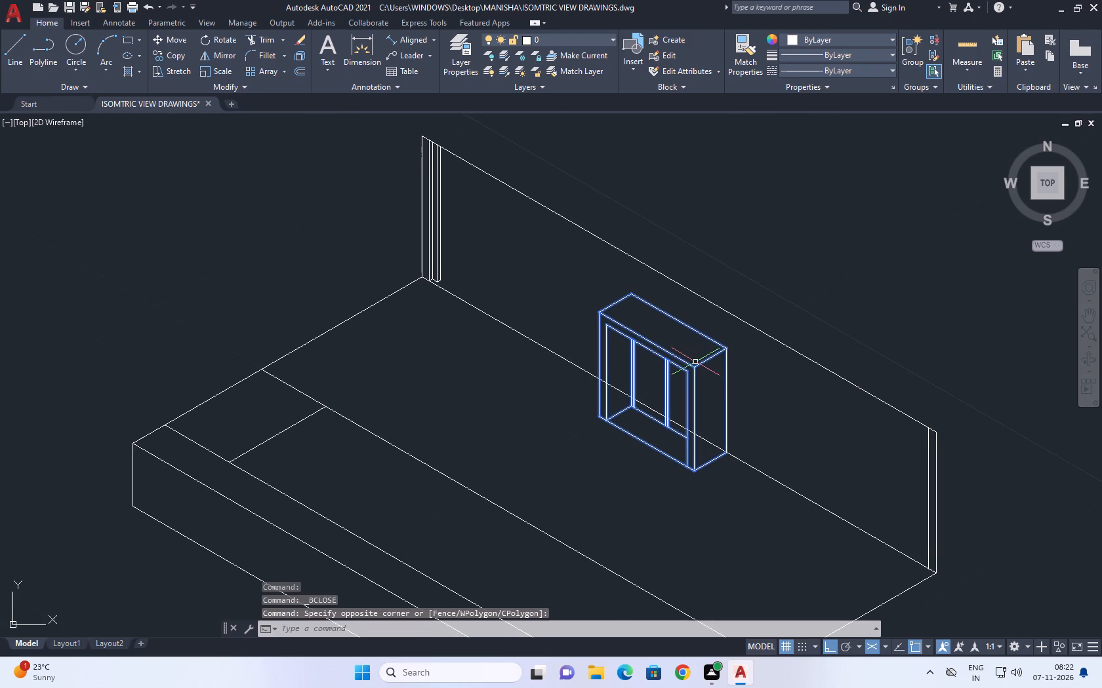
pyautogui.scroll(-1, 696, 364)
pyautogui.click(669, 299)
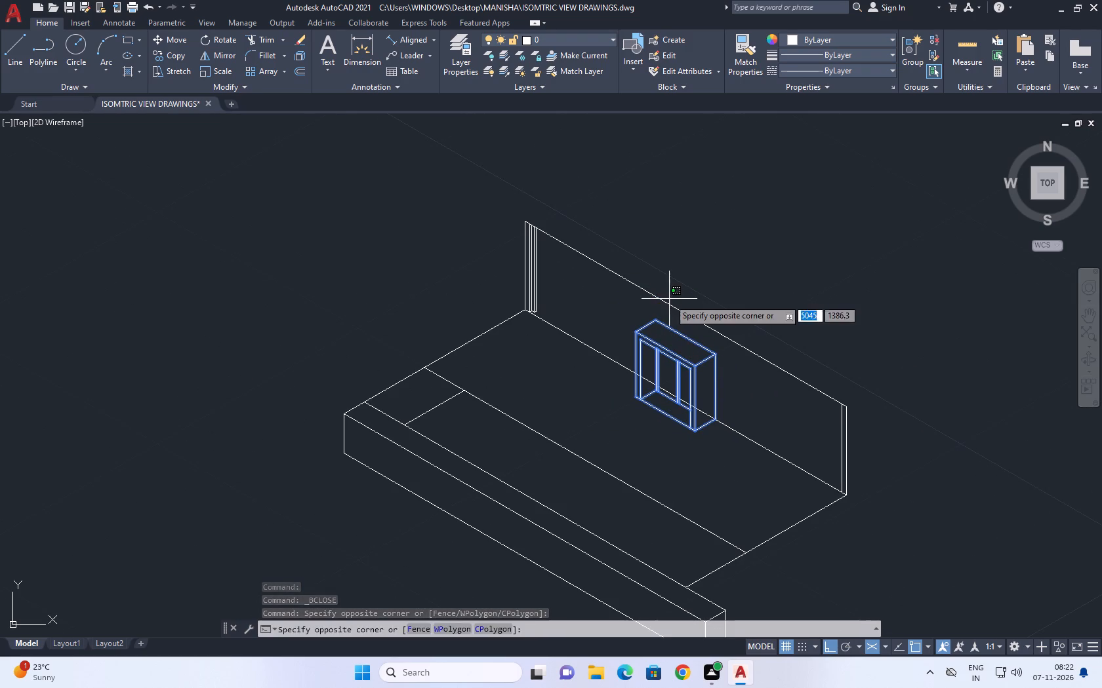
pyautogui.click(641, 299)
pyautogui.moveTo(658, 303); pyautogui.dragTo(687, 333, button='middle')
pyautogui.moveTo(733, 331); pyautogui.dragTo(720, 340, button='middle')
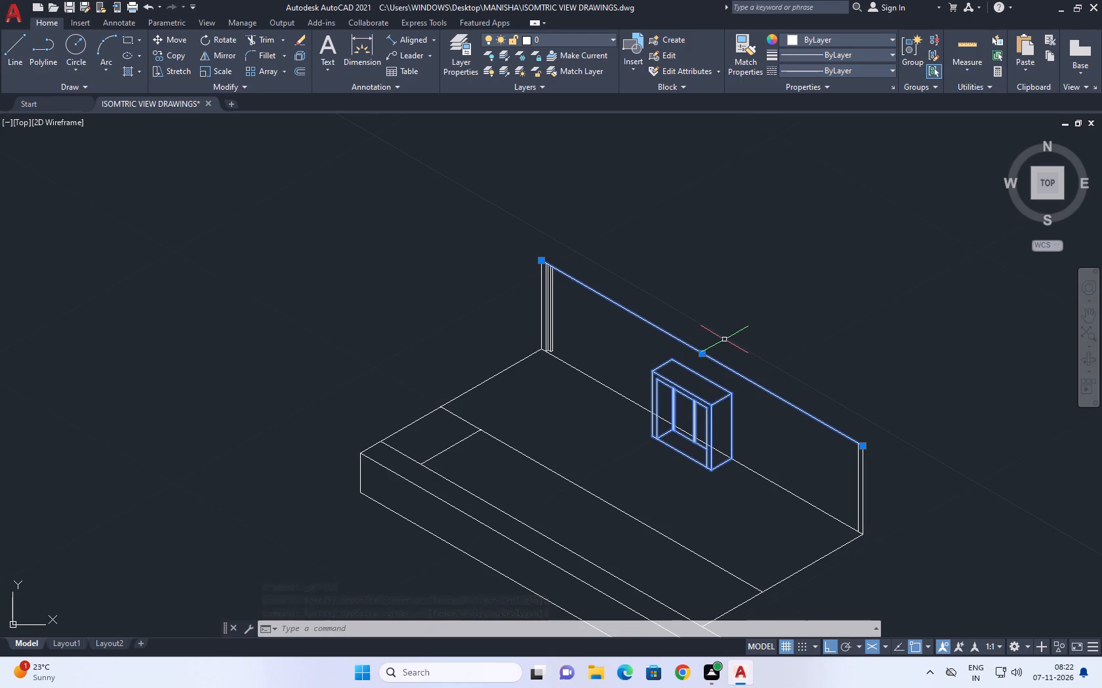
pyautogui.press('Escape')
# Copy the back face's top edge 0.226 straight down in the right isoplane.
pyautogui.click(807, 401)
pyautogui.click(792, 424)
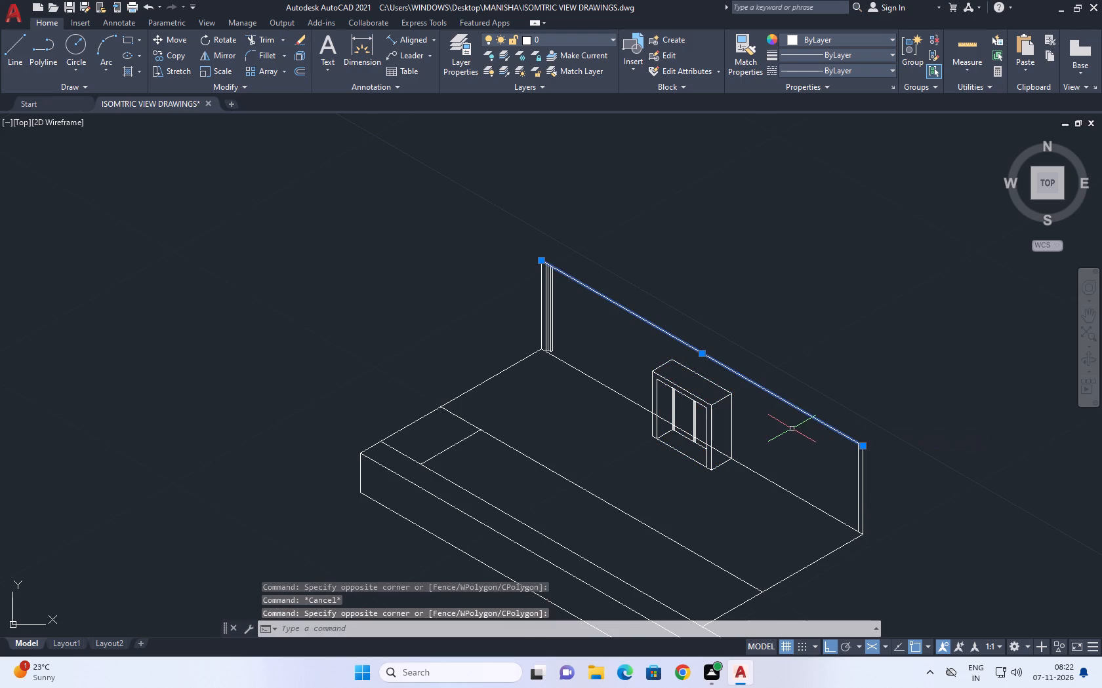
pyautogui.press('c')
pyautogui.press('o')
pyautogui.press('space')
pyautogui.click(799, 417)
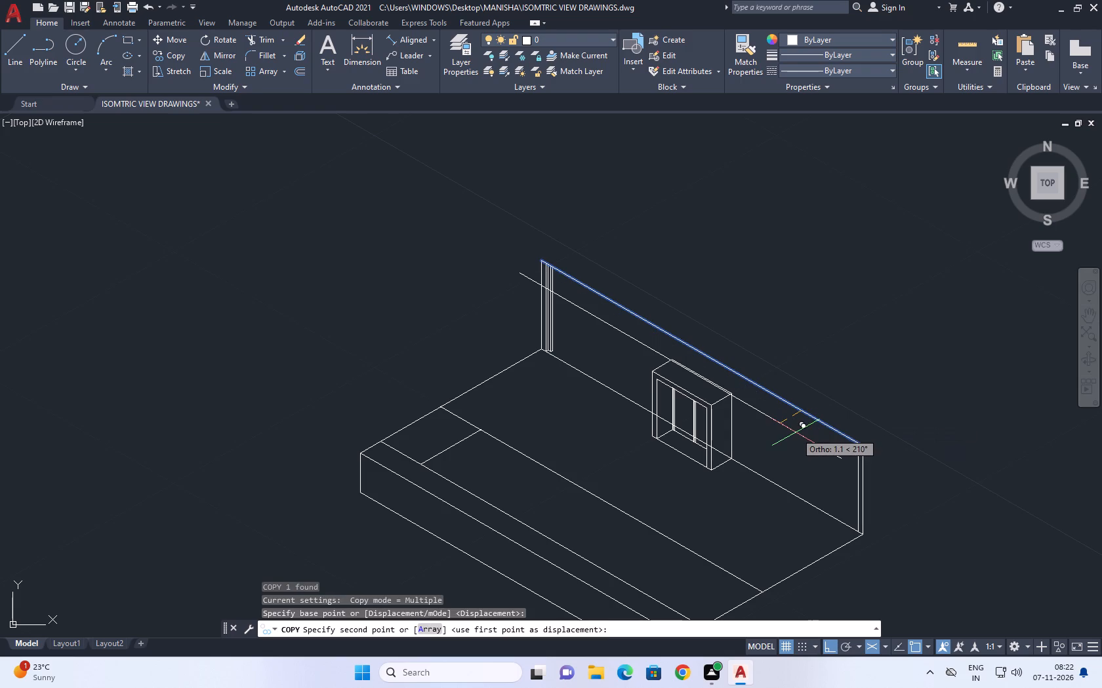
pyautogui.press('F5')
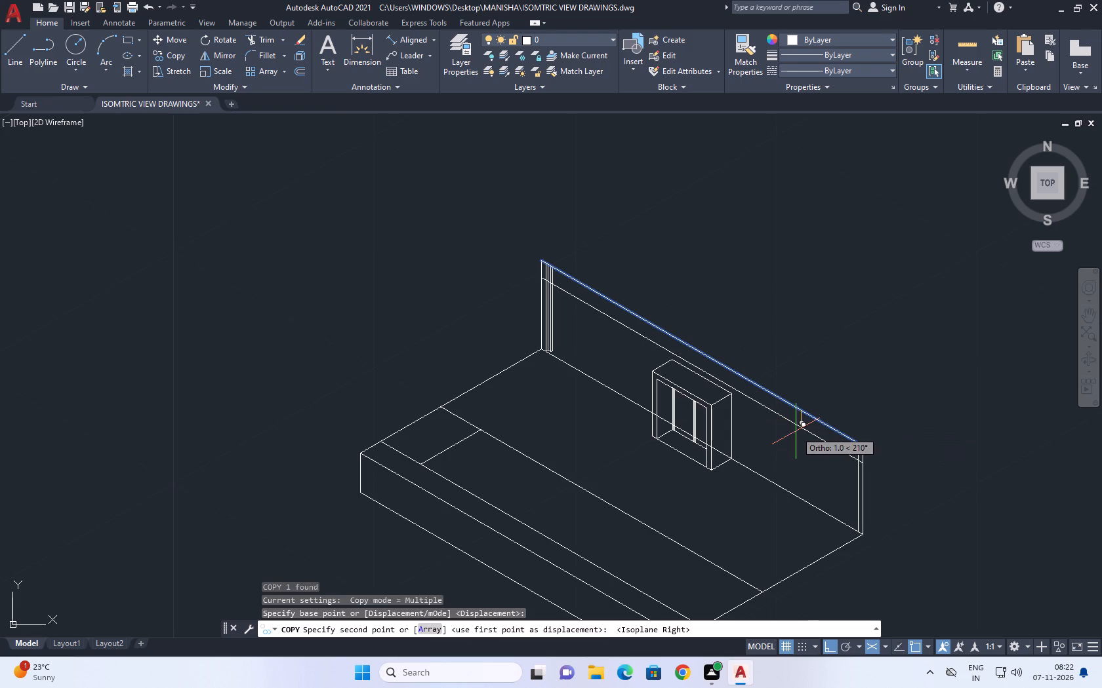
pyautogui.press('0')
pyautogui.press('.')
pyautogui.write('22')
pyautogui.press('6')
pyautogui.press('space')
pyautogui.press('Escape')
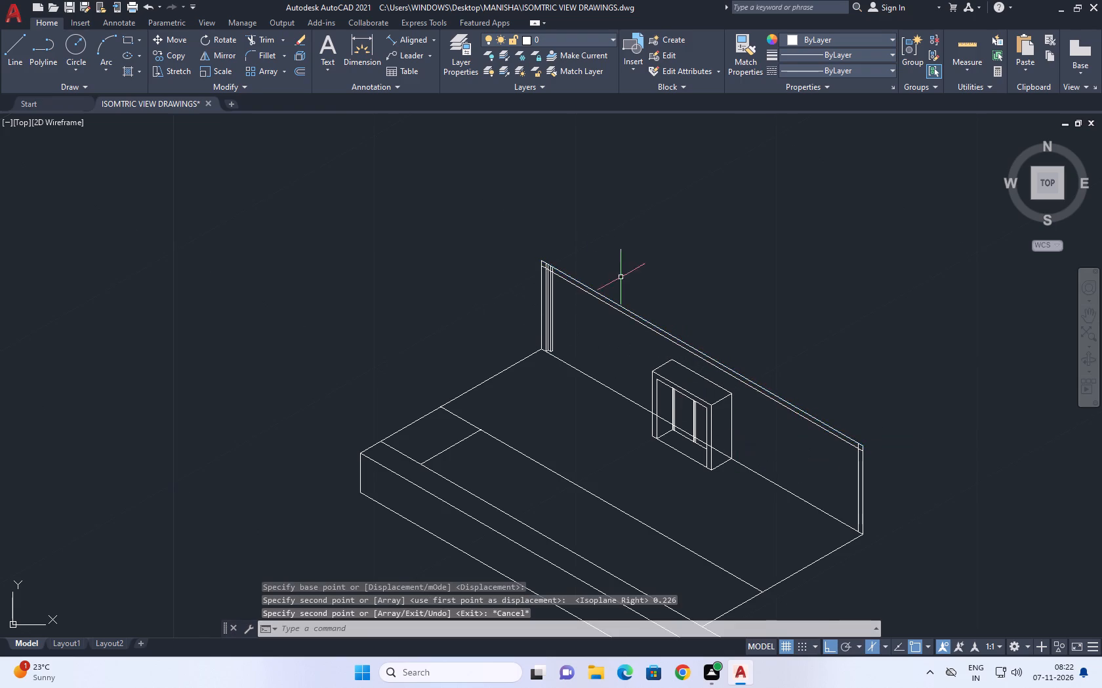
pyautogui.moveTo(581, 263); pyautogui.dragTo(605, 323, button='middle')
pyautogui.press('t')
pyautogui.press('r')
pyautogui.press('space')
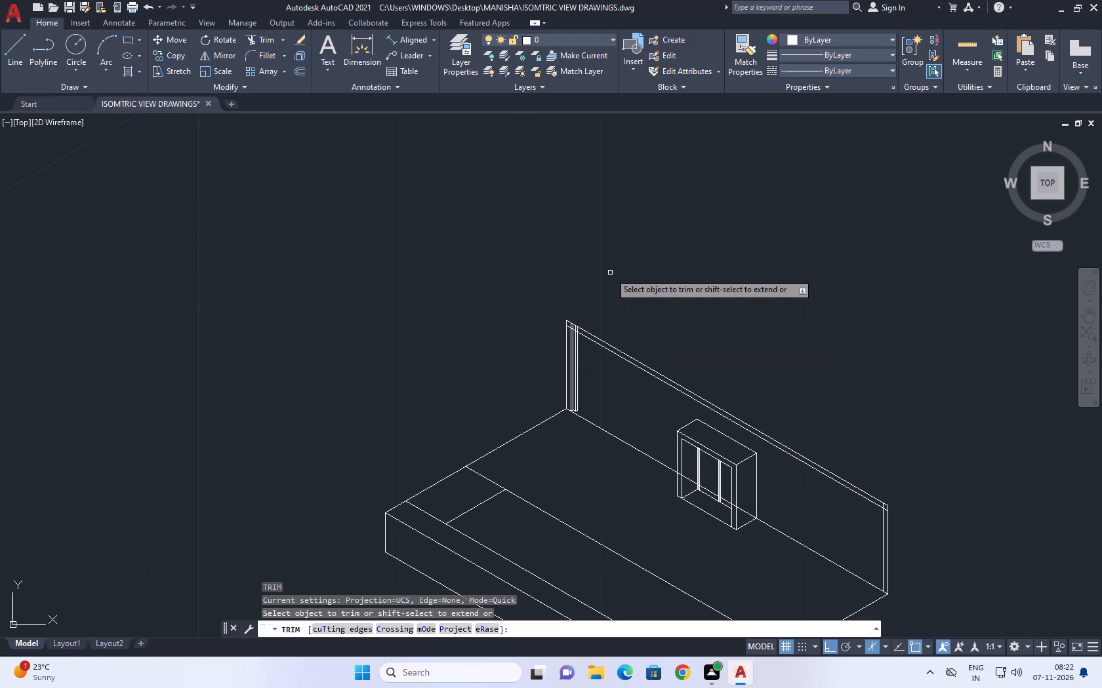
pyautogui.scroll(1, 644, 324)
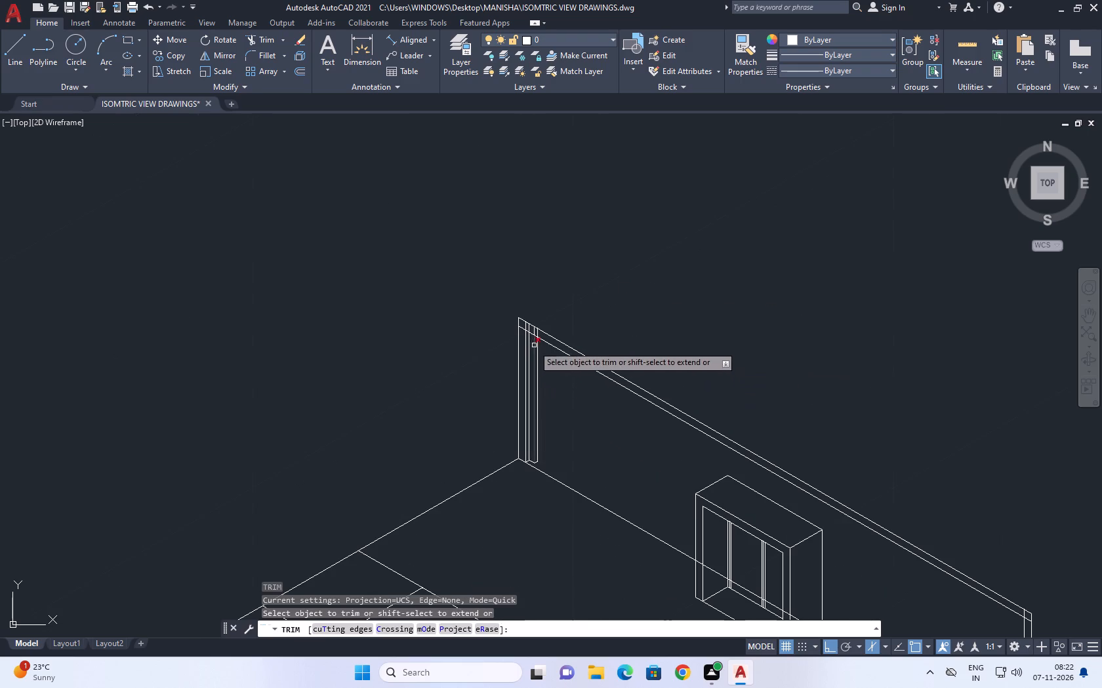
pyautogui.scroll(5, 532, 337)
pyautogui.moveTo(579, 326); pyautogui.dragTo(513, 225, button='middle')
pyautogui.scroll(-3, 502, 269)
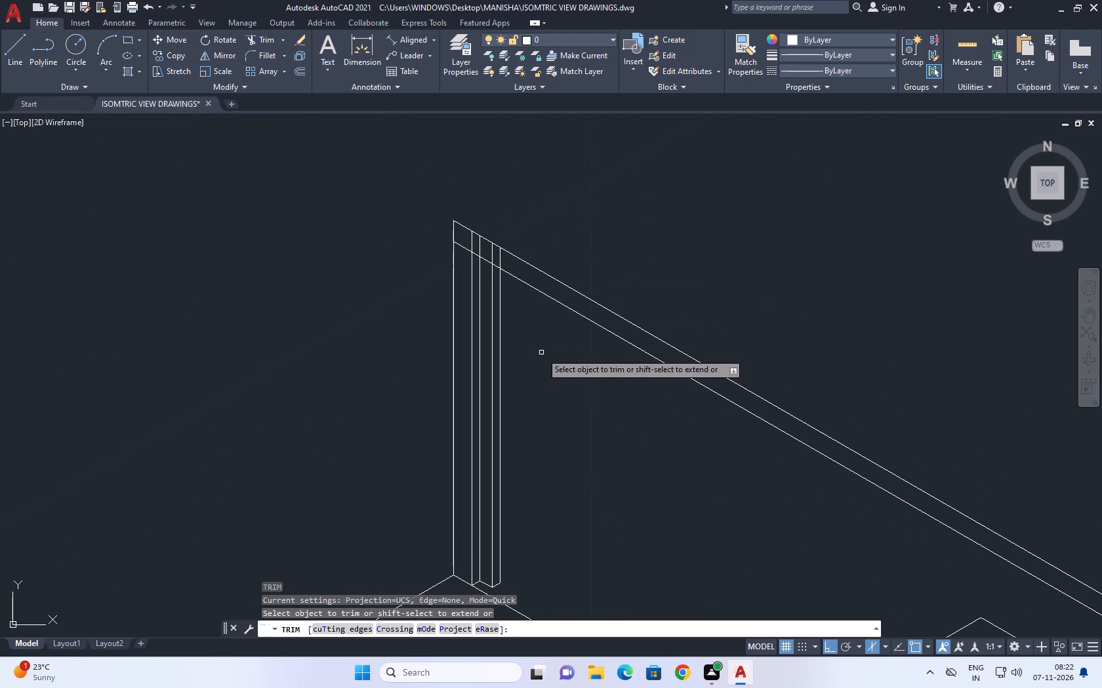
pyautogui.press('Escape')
# Copy the line just below the back face's top edge another 0.226 straight down.
pyautogui.click(578, 315)
pyautogui.press('c')
pyautogui.press('o')
pyautogui.press('space')
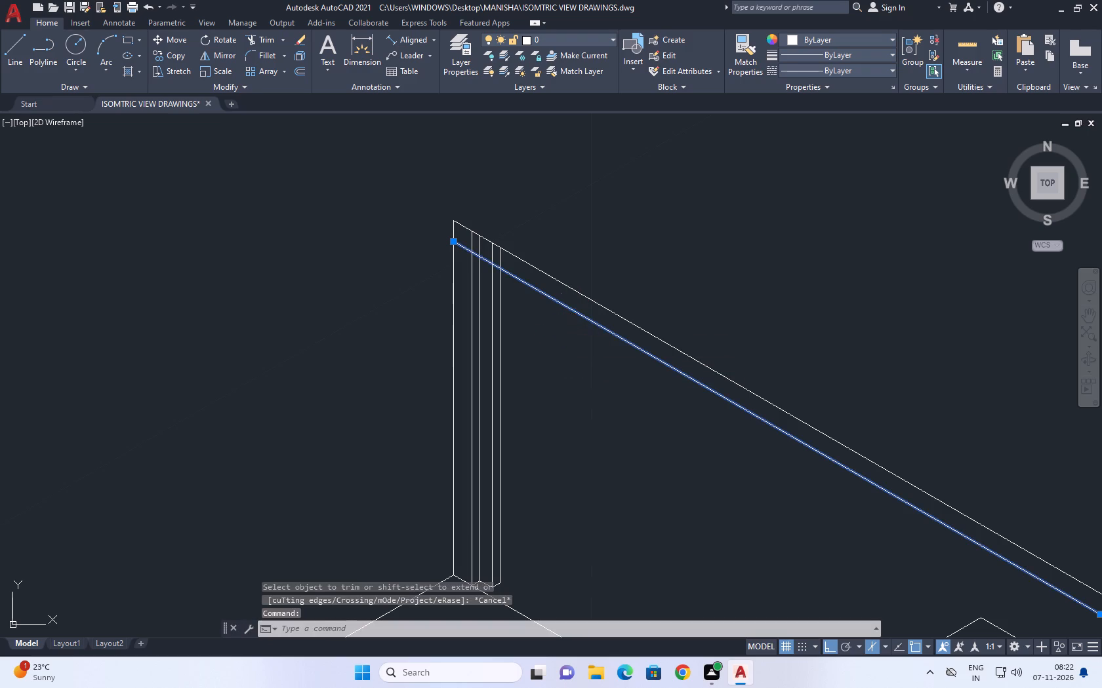
pyautogui.click(596, 339)
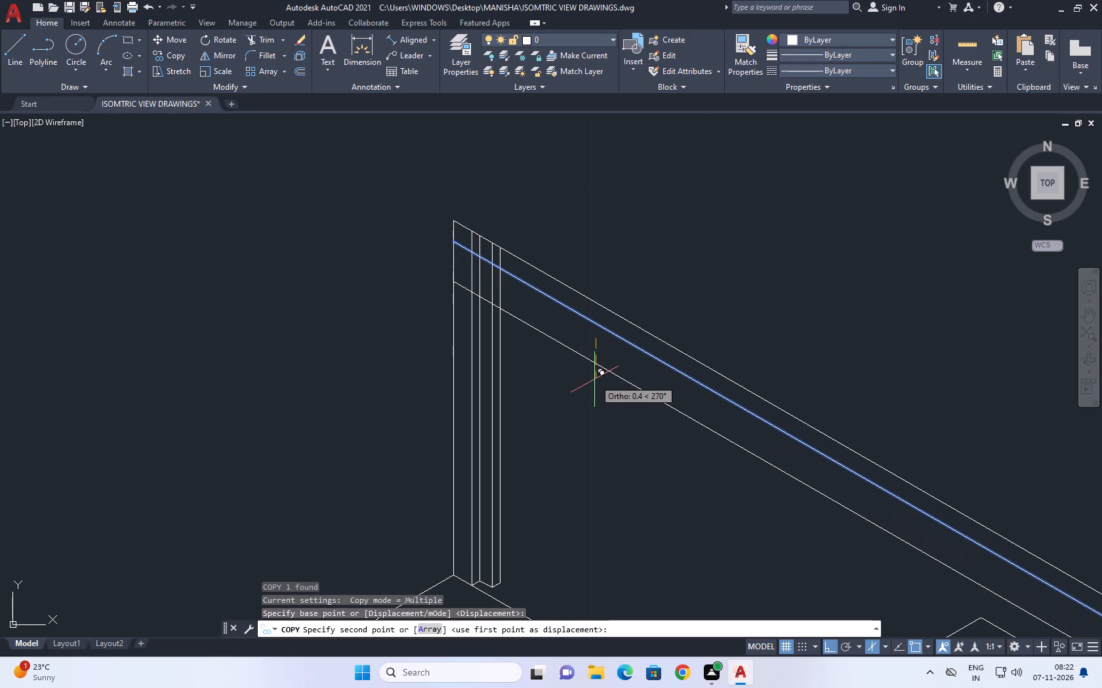
pyautogui.write('0.')
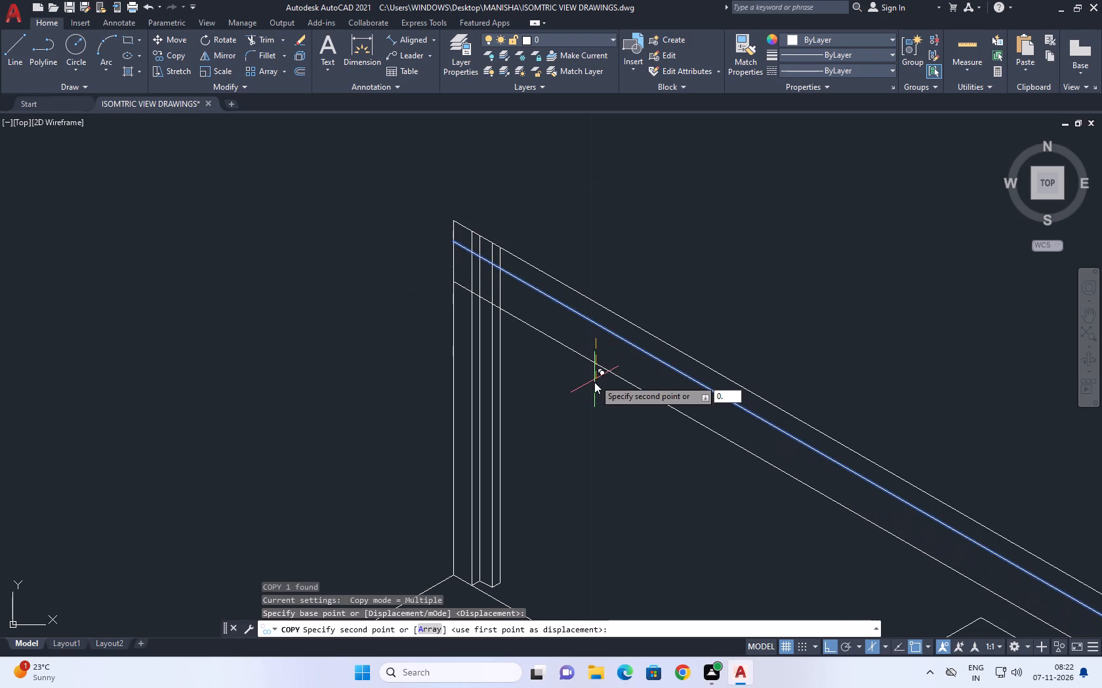
pyautogui.press('2')
pyautogui.press('2')
pyautogui.write('6')
pyautogui.press('space')
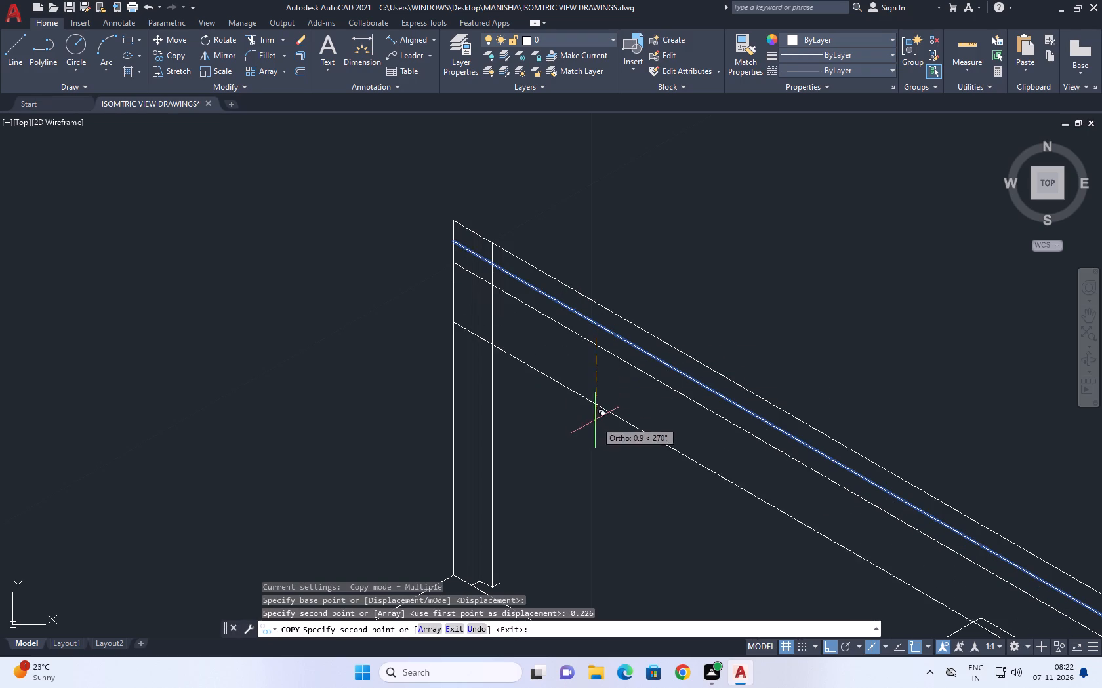
pyautogui.press('Escape')
# Trim the crossing pieces of the two copied lines and the post verticals at the back face's upper left corner.
pyautogui.moveTo(473, 282); pyautogui.dragTo(484, 309, button='middle')
pyautogui.write('TR')
pyautogui.press('space')
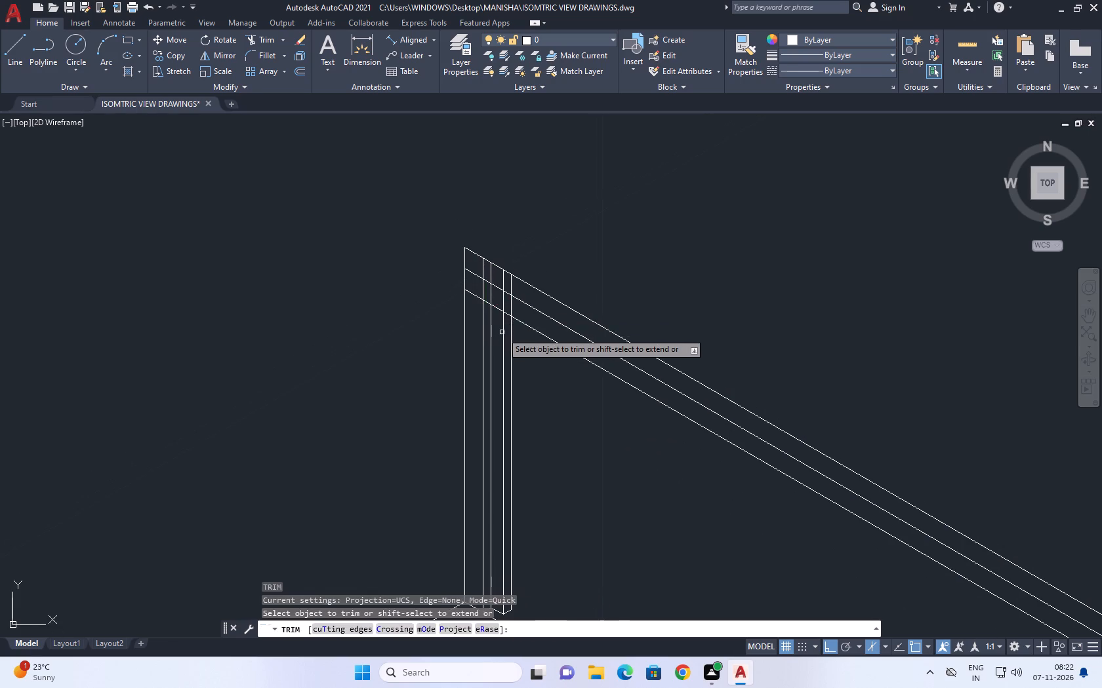
pyautogui.scroll(2, 510, 313)
pyautogui.moveTo(467, 299); pyautogui.dragTo(553, 307, button='middle')
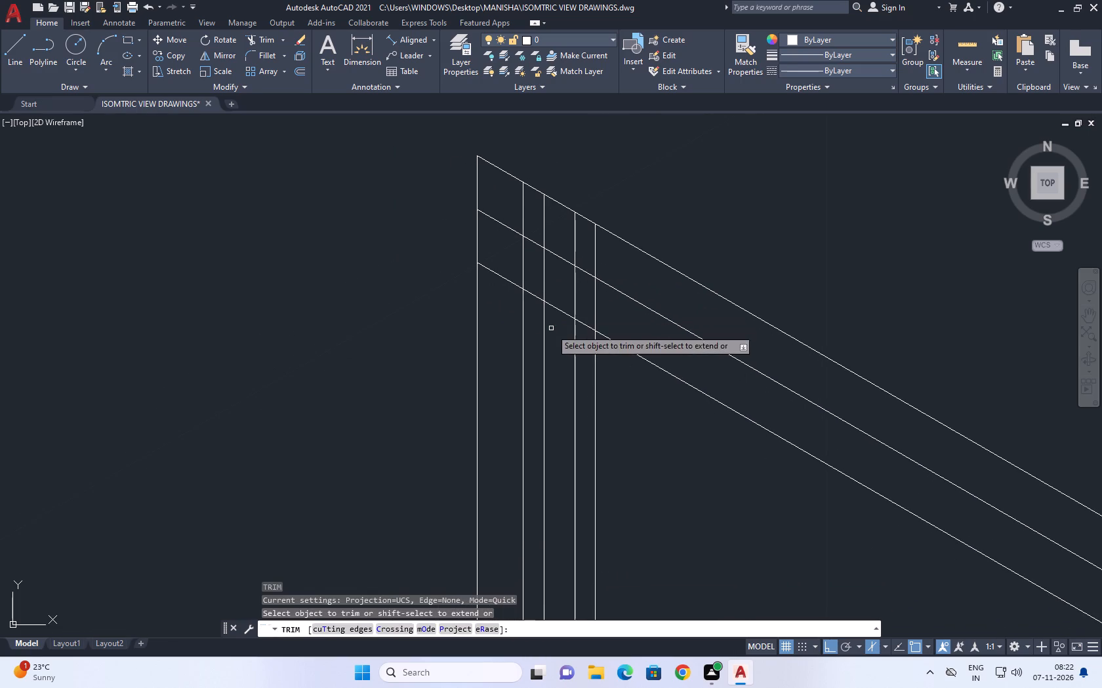
pyautogui.click(558, 316)
pyautogui.click(607, 311)
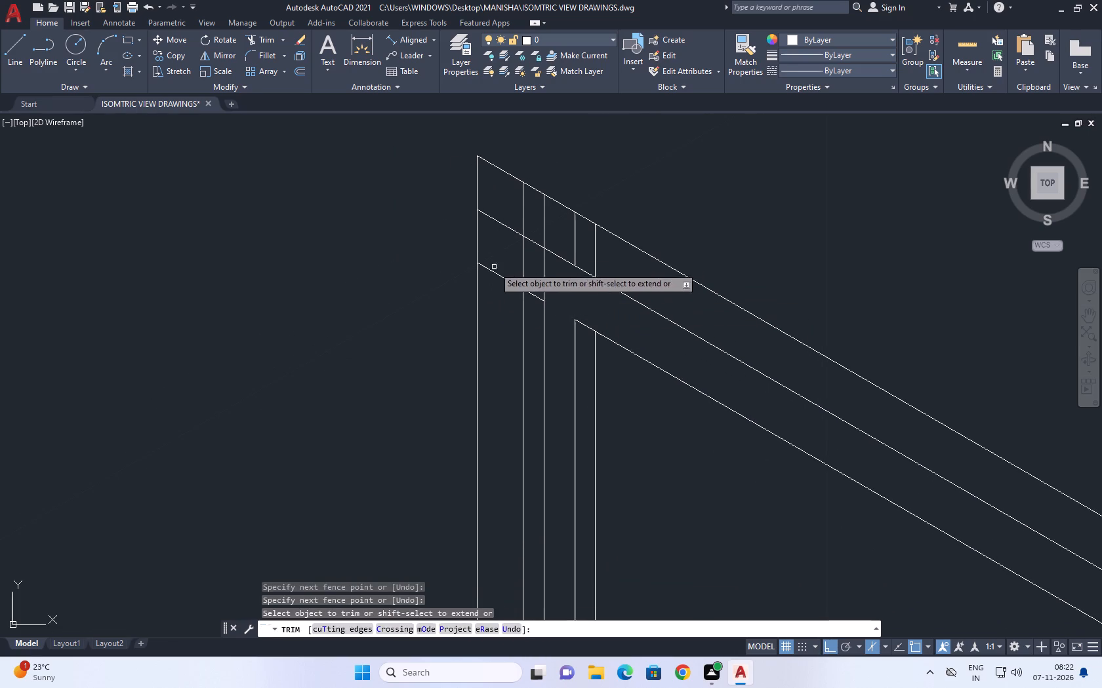
pyautogui.click(504, 303)
pyautogui.click(507, 214)
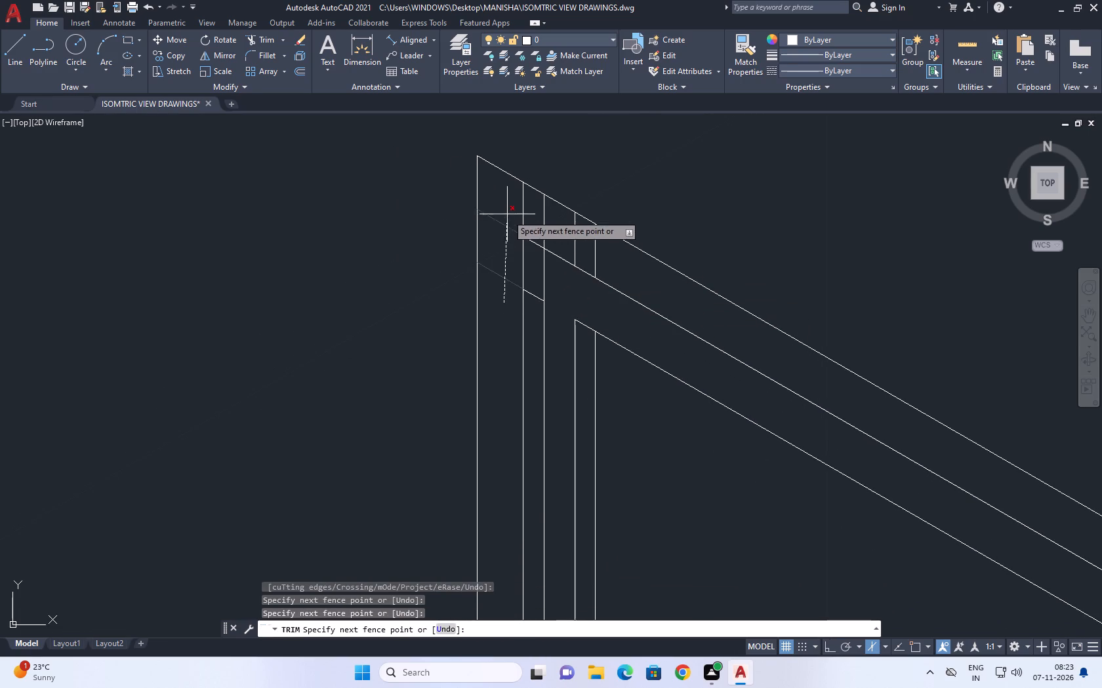
pyautogui.click(507, 200)
pyautogui.click(628, 274)
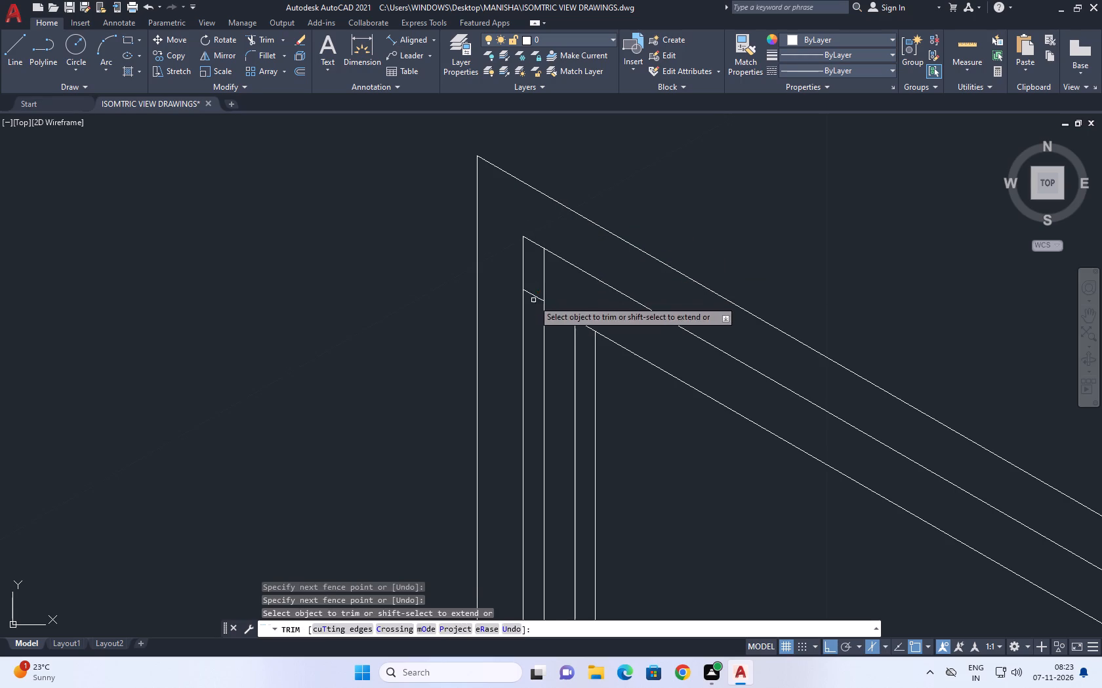
# Trim away the leftover second post vertical, its short connecting piece, and the lowest line's stub between the two innermost verticals.
pyautogui.click(533, 300)
pyautogui.click(547, 267)
pyautogui.scroll(-4, 577, 294)
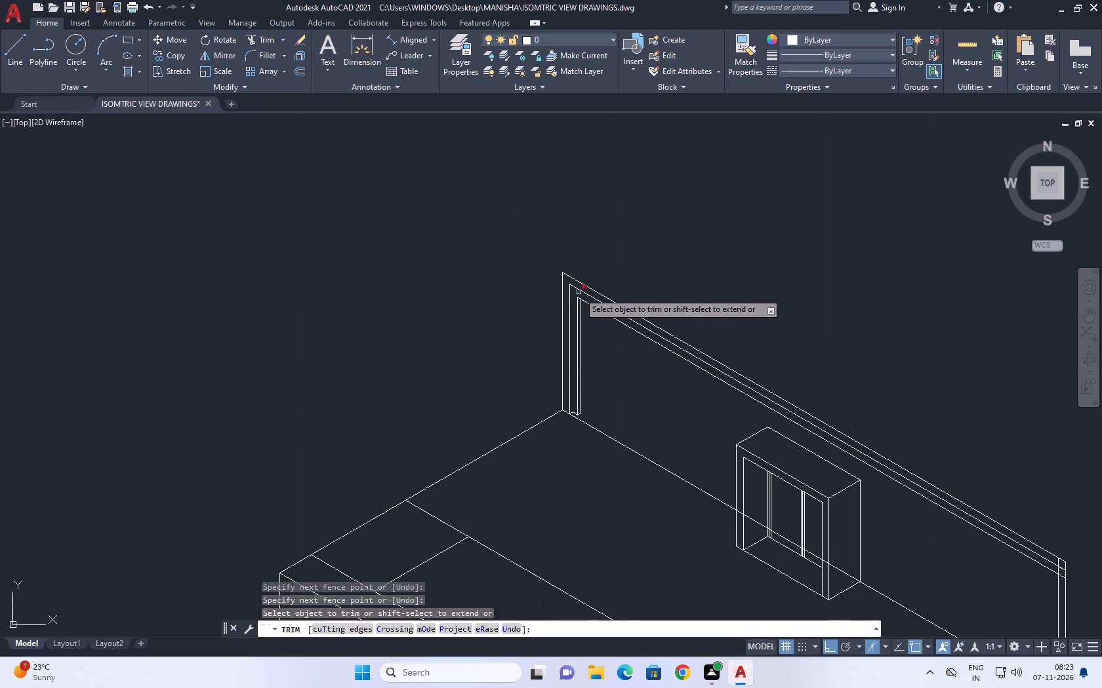
pyautogui.scroll(2, 577, 307)
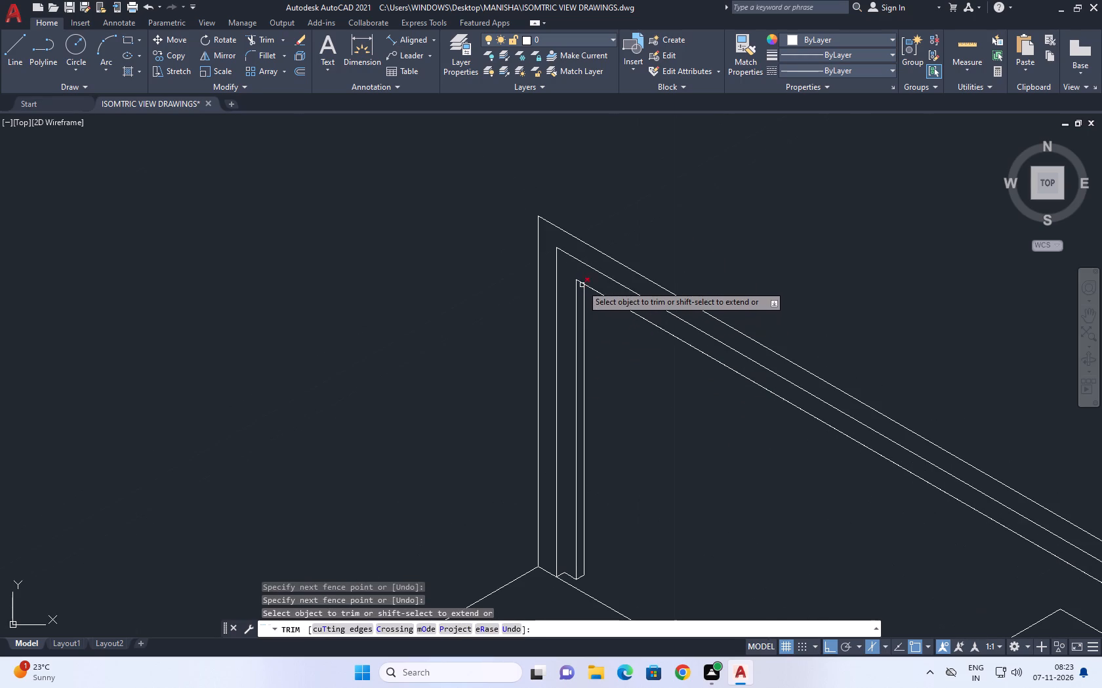
pyautogui.click(578, 281)
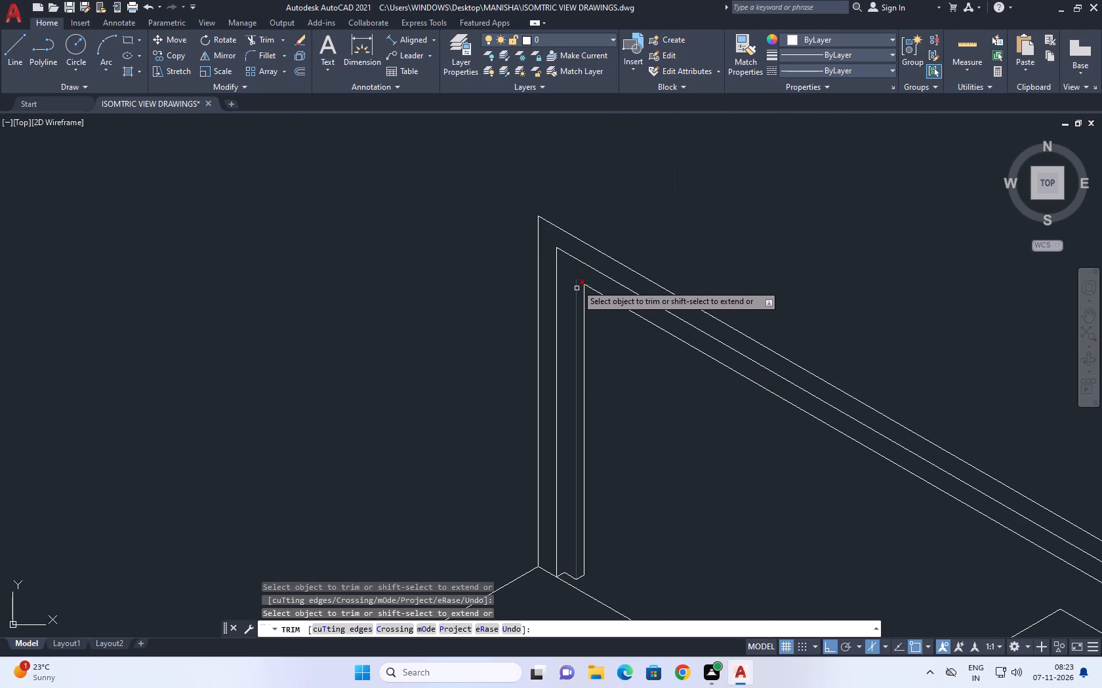
pyautogui.scroll(-1, 584, 351)
pyautogui.moveTo(605, 359); pyautogui.dragTo(598, 355, button='middle')
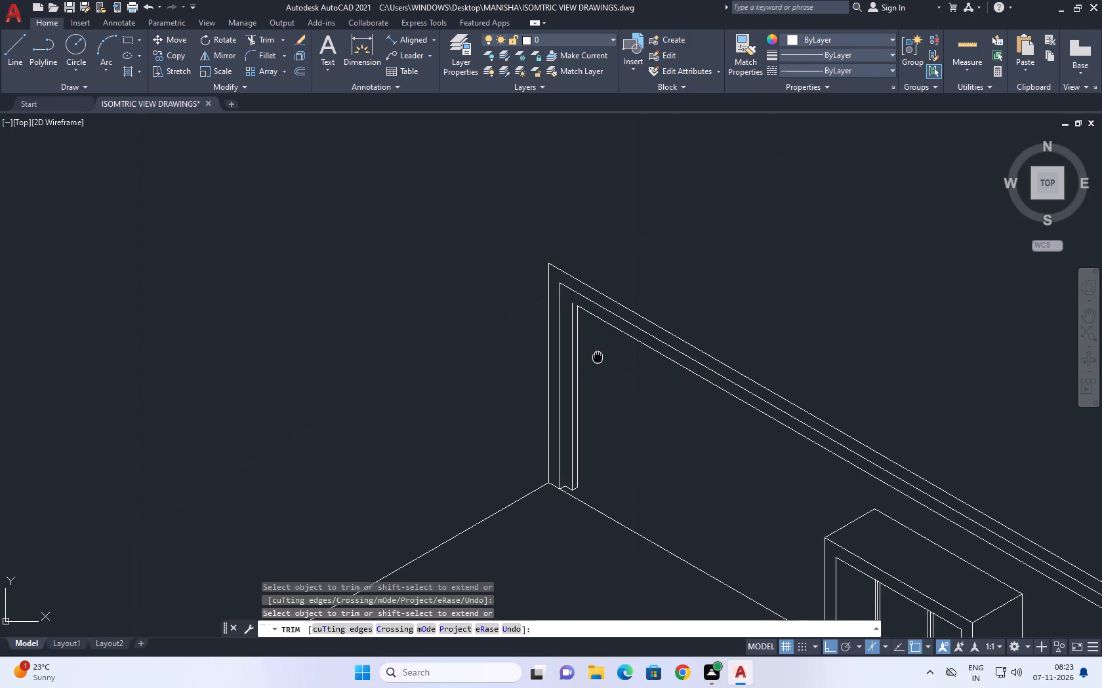
pyautogui.moveTo(598, 355); pyautogui.dragTo(591, 343, button='middle')
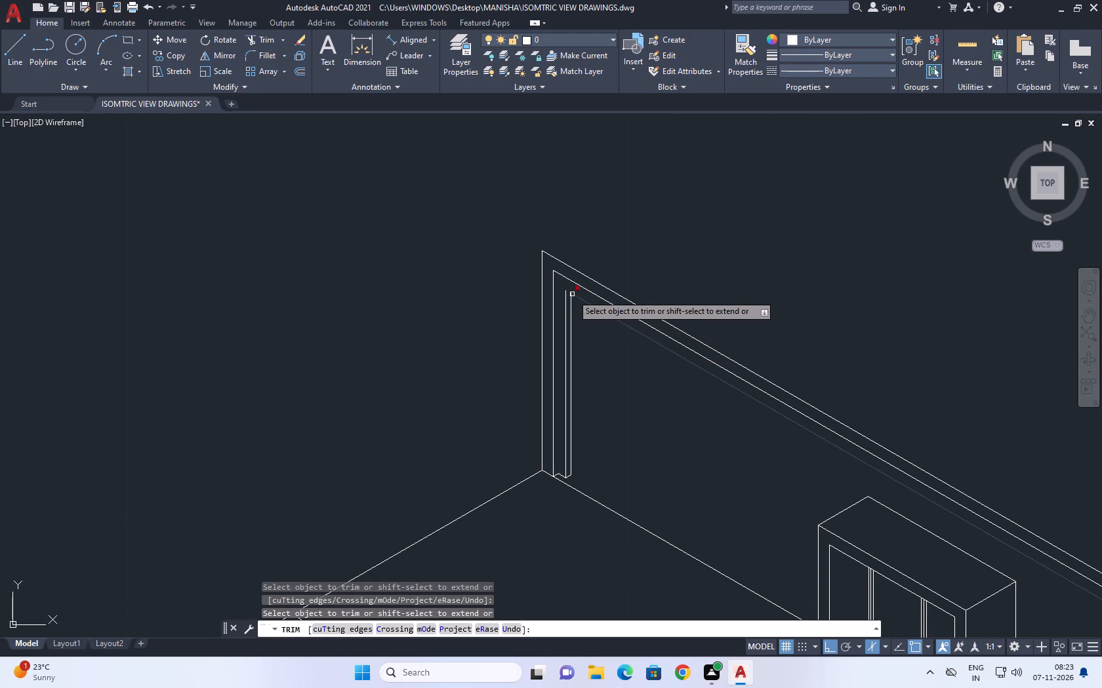
pyautogui.scroll(-1, 563, 320)
pyautogui.moveTo(659, 373); pyautogui.dragTo(567, 187, button='middle')
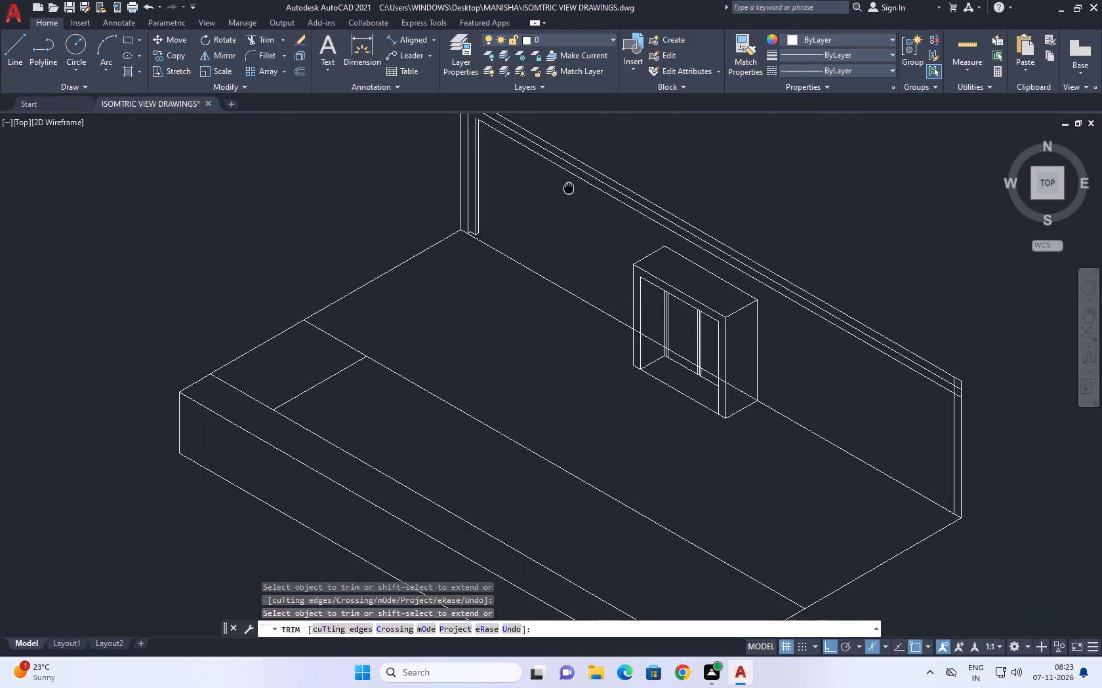
pyautogui.moveTo(567, 187); pyautogui.dragTo(565, 187, button='middle')
pyautogui.moveTo(946, 400); pyautogui.dragTo(675, 391, button='middle')
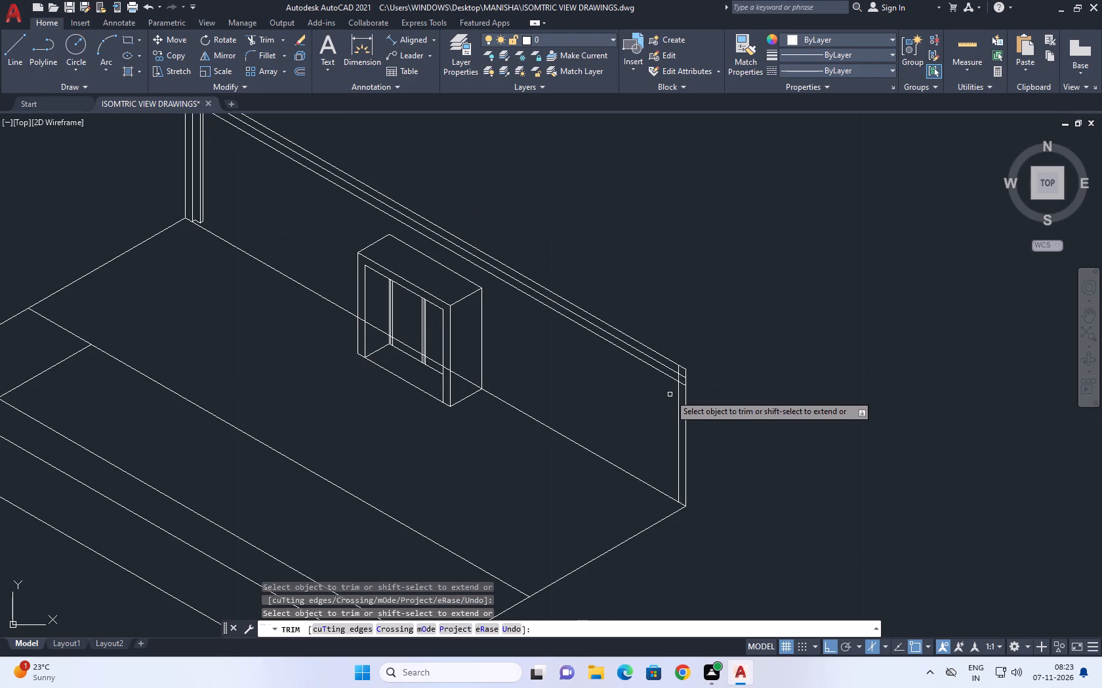
pyautogui.moveTo(539, 314); pyautogui.dragTo(652, 391, button='middle')
pyautogui.moveTo(582, 368); pyautogui.dragTo(668, 417, button='middle')
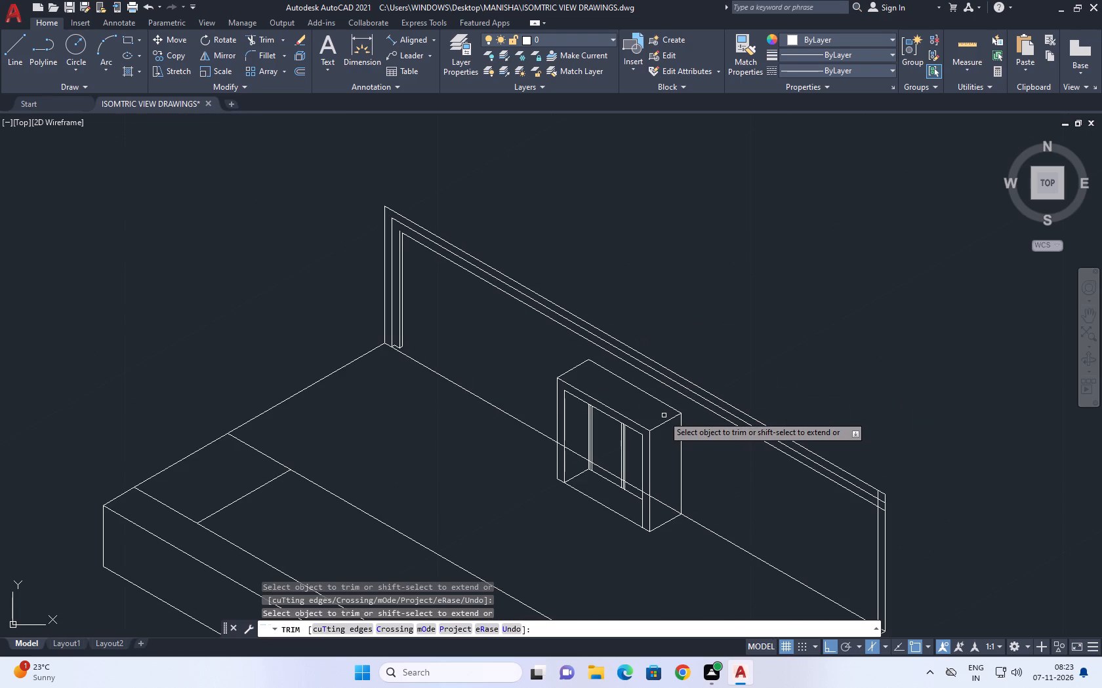
pyautogui.rightClick(541, 206)
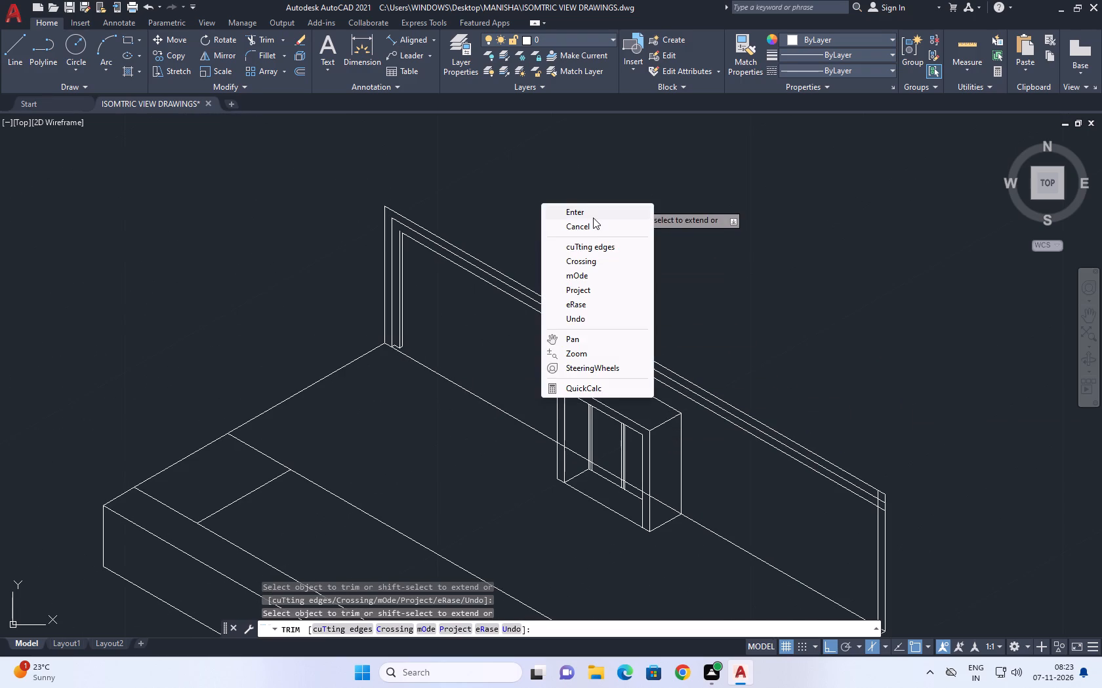
pyautogui.click(592, 224)
# Copy the vertical at the upper left post's outer step corner from its foot to the recessed corner of the stepped base.
pyautogui.moveTo(403, 234); pyautogui.dragTo(481, 277, button='middle')
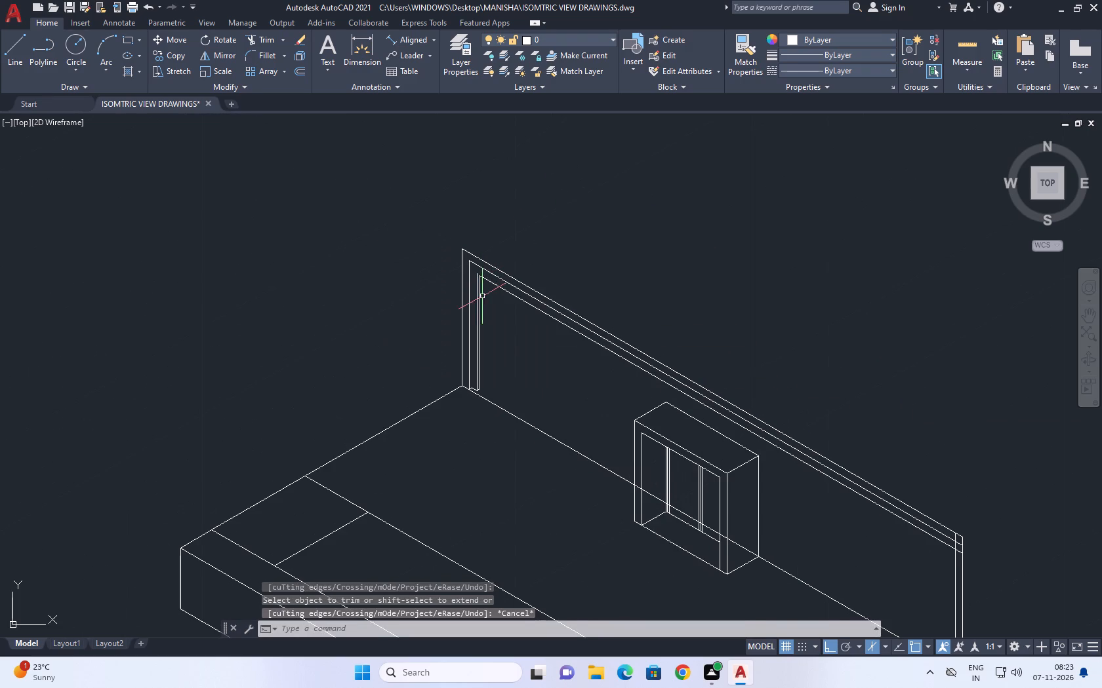
pyautogui.scroll(1, 471, 273)
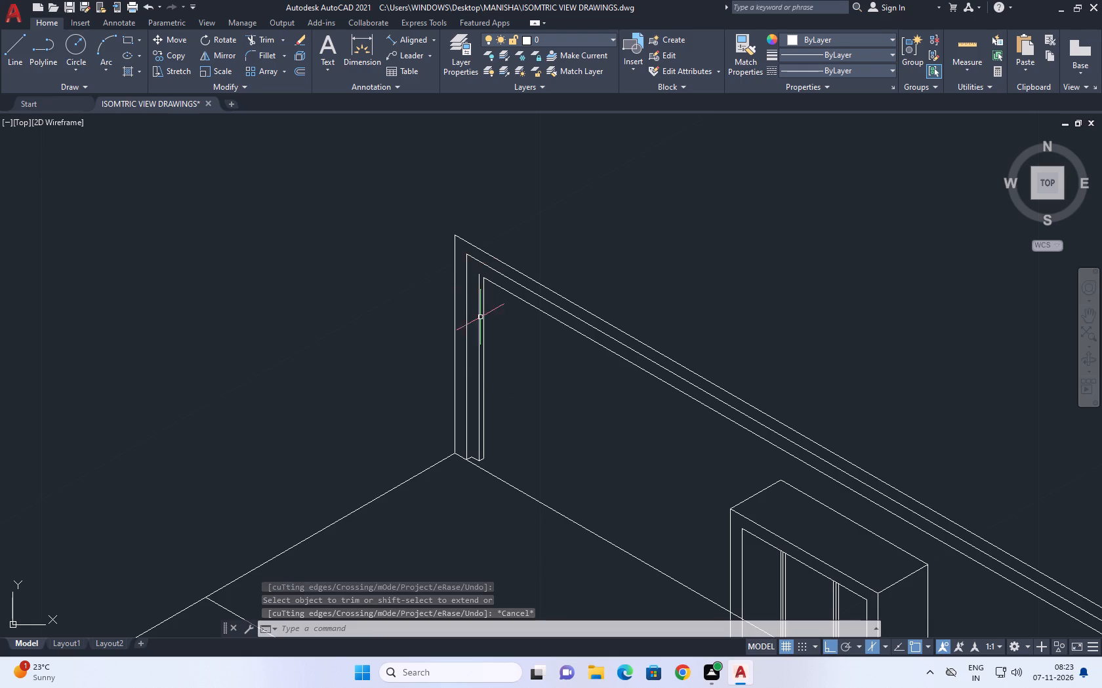
pyautogui.scroll(1, 487, 457)
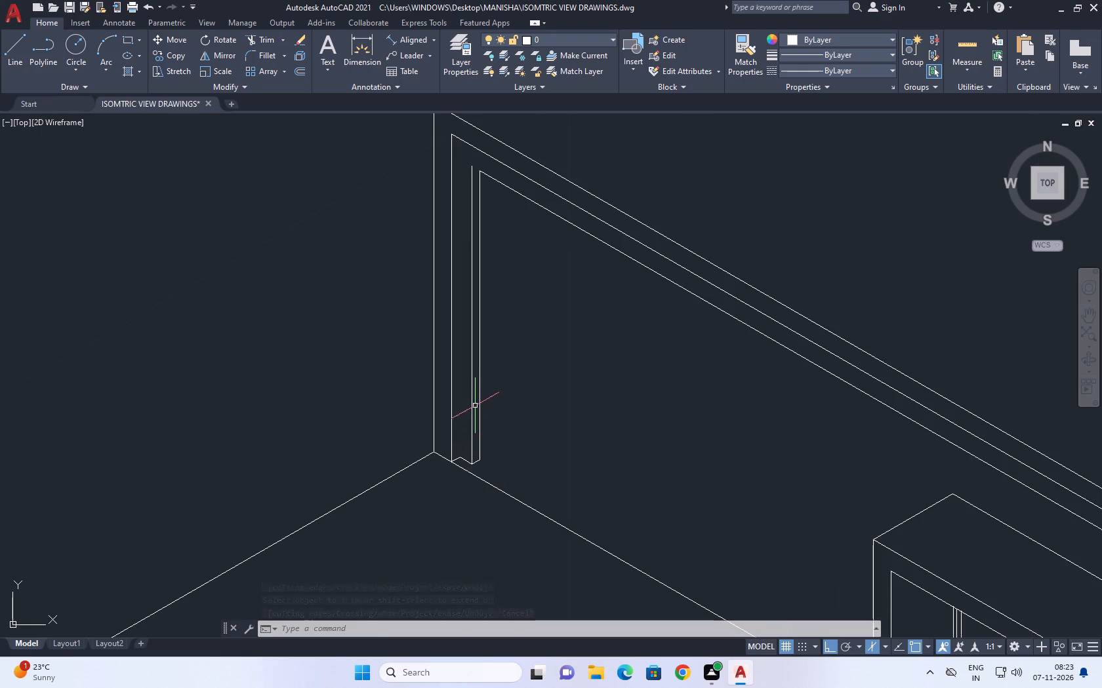
pyautogui.click(474, 404)
pyautogui.click(470, 398)
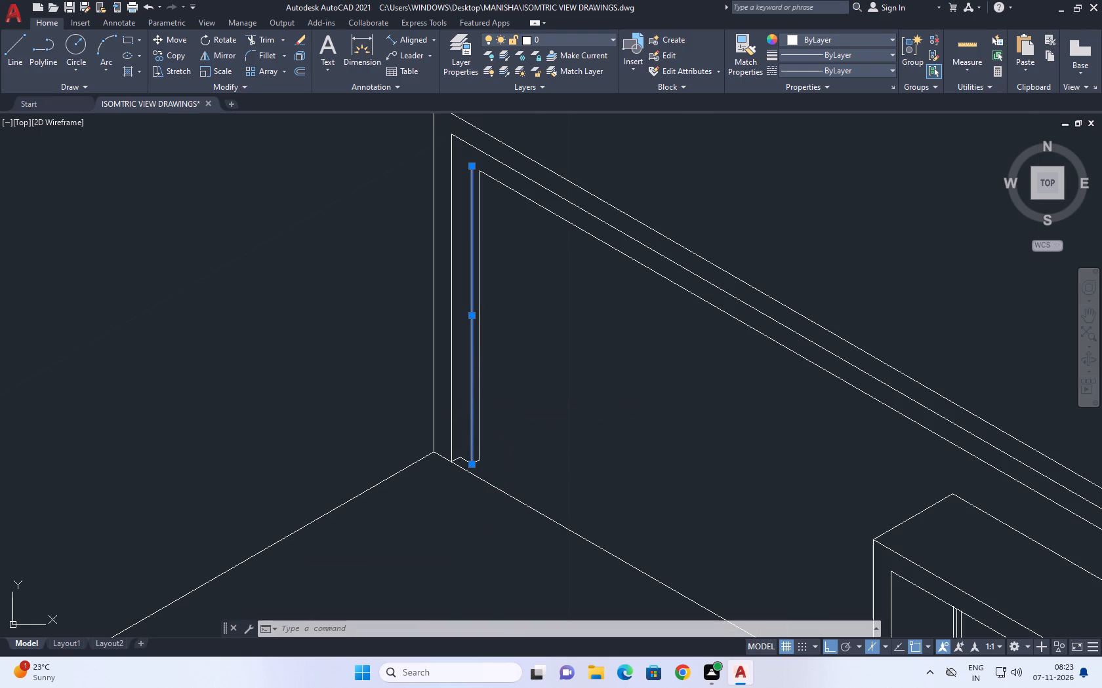
pyautogui.click(175, 54)
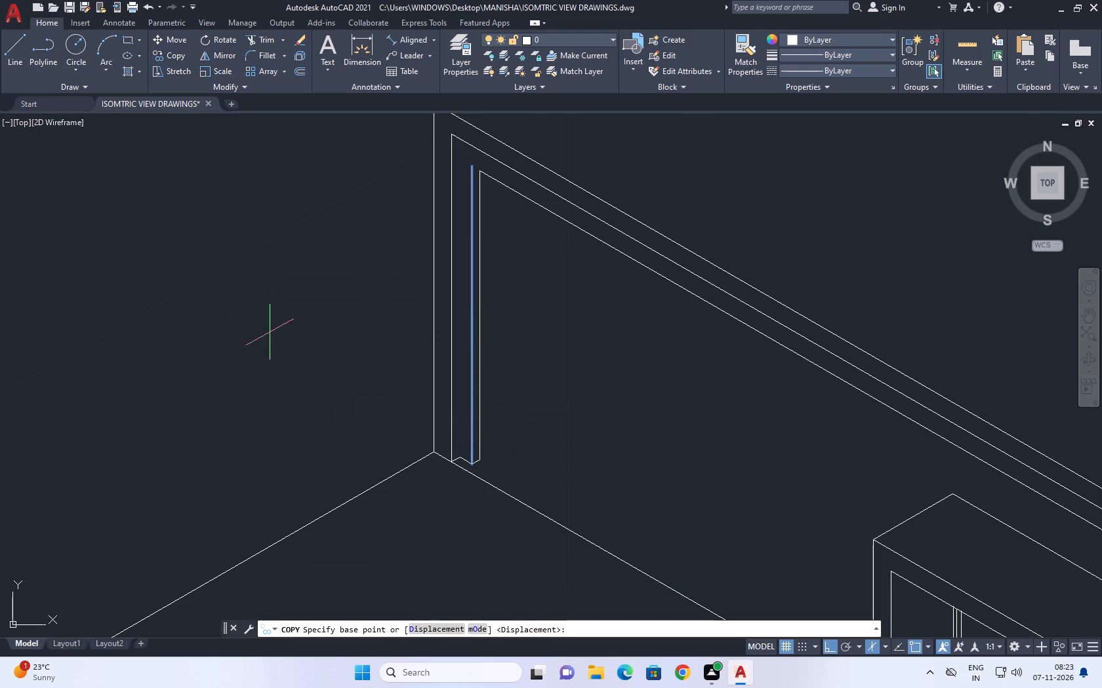
pyautogui.scroll(3, 479, 473)
pyautogui.click(445, 444)
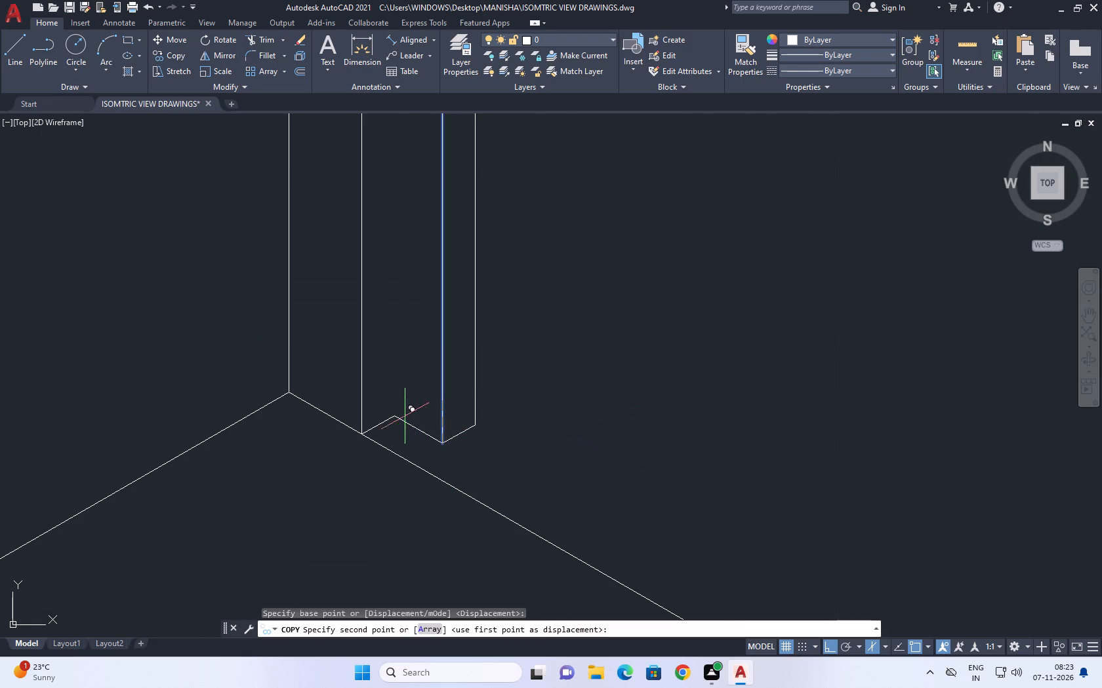
pyautogui.click(393, 413)
pyautogui.rightClick(521, 327)
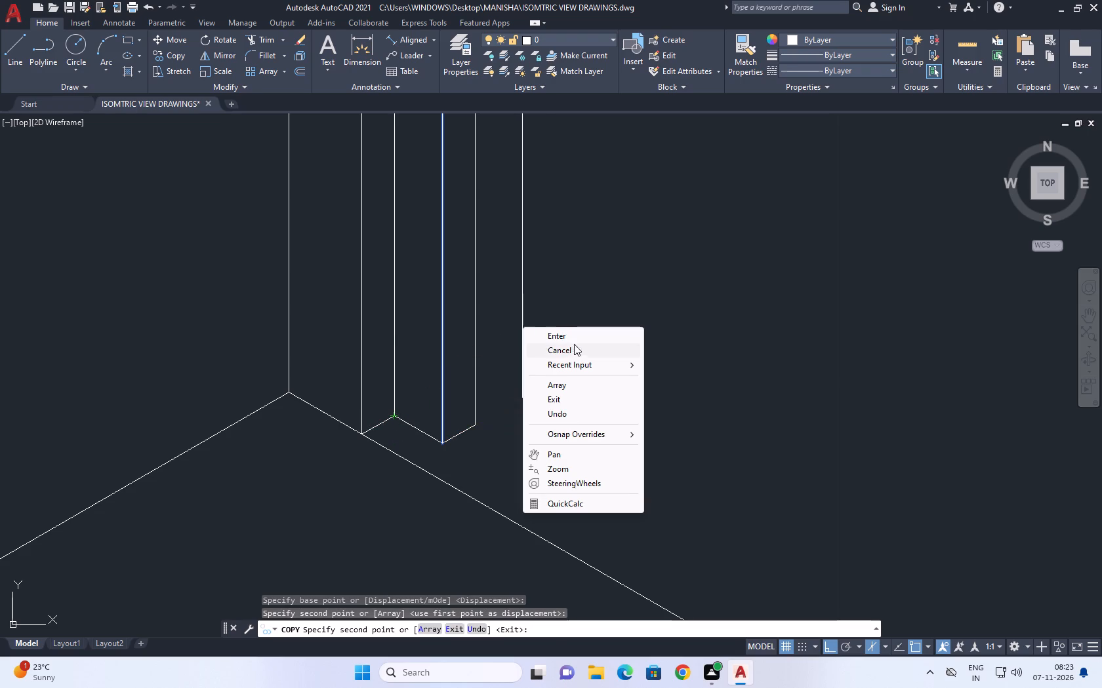
pyautogui.click(577, 350)
# Extend the copied post vertical up to the middle of the back face's three top lines.
pyautogui.scroll(-3, 546, 427)
pyautogui.moveTo(594, 300); pyautogui.dragTo(618, 393, button='middle')
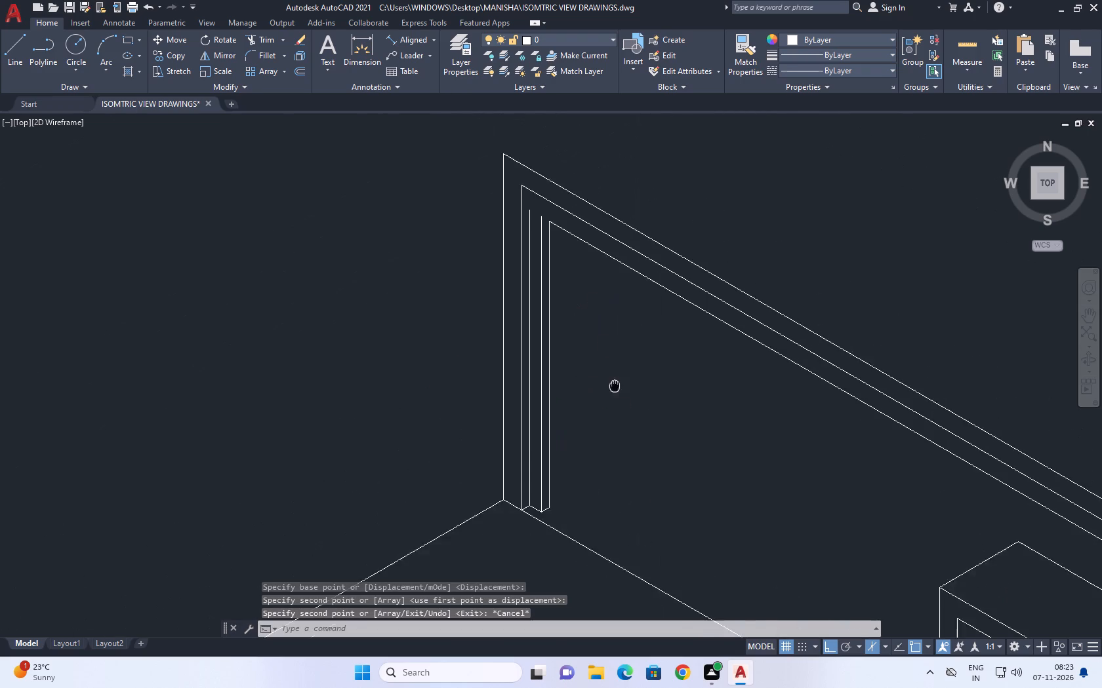
pyautogui.moveTo(618, 393); pyautogui.dragTo(624, 406, button='middle')
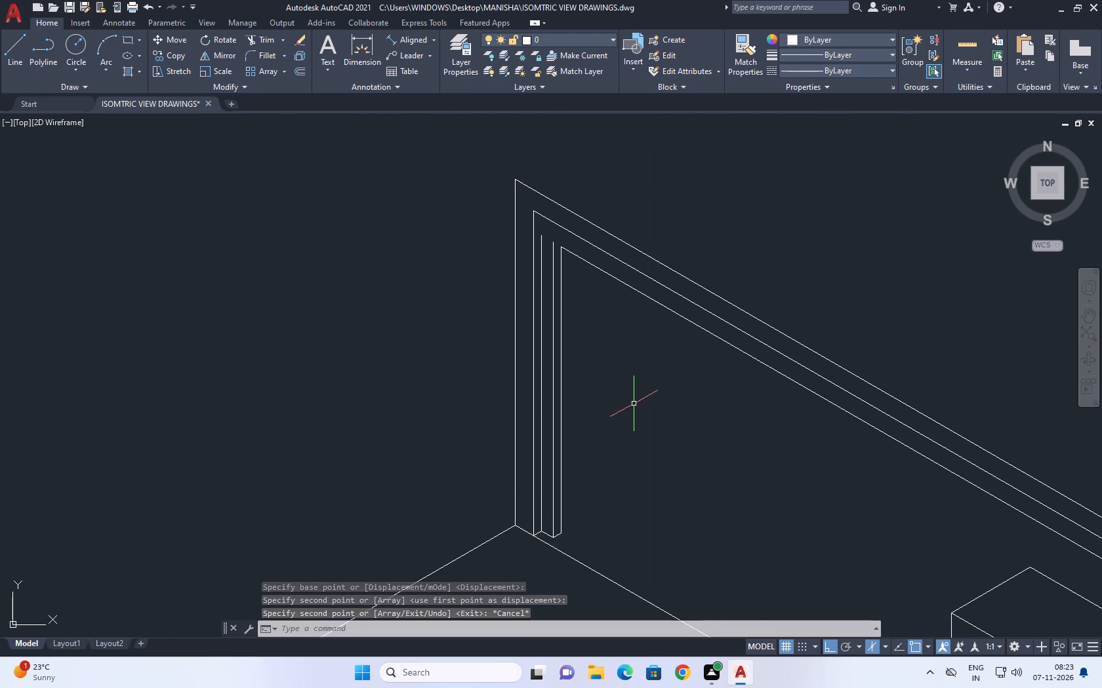
pyautogui.scroll(1, 548, 256)
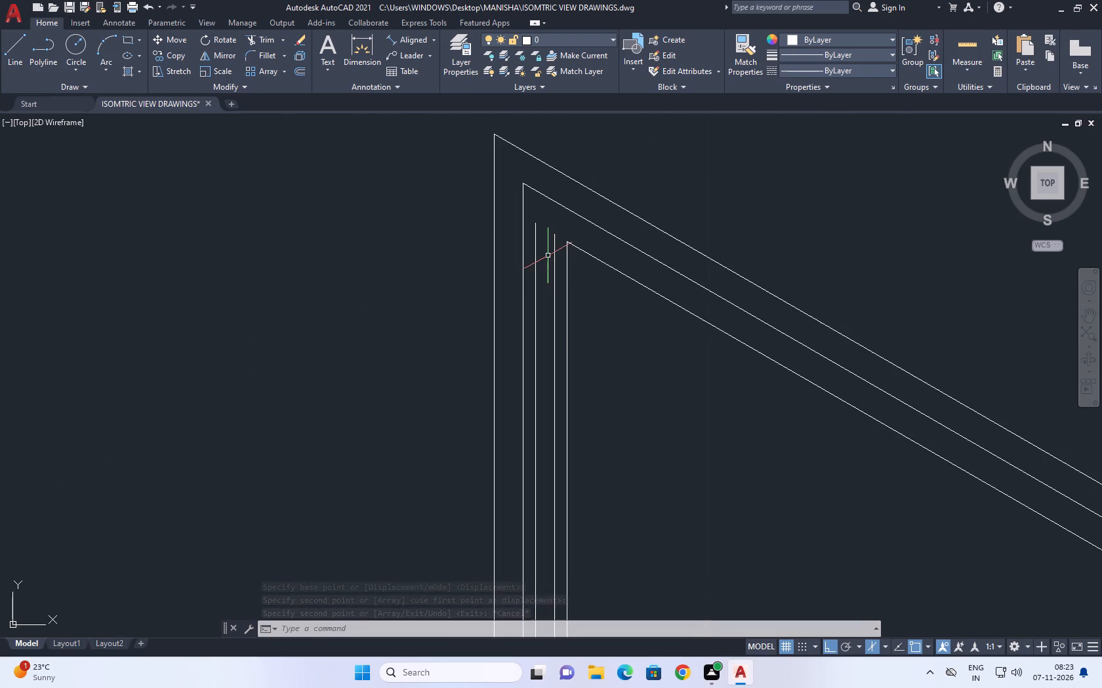
pyautogui.moveTo(559, 244); pyautogui.dragTo(573, 267, button='middle')
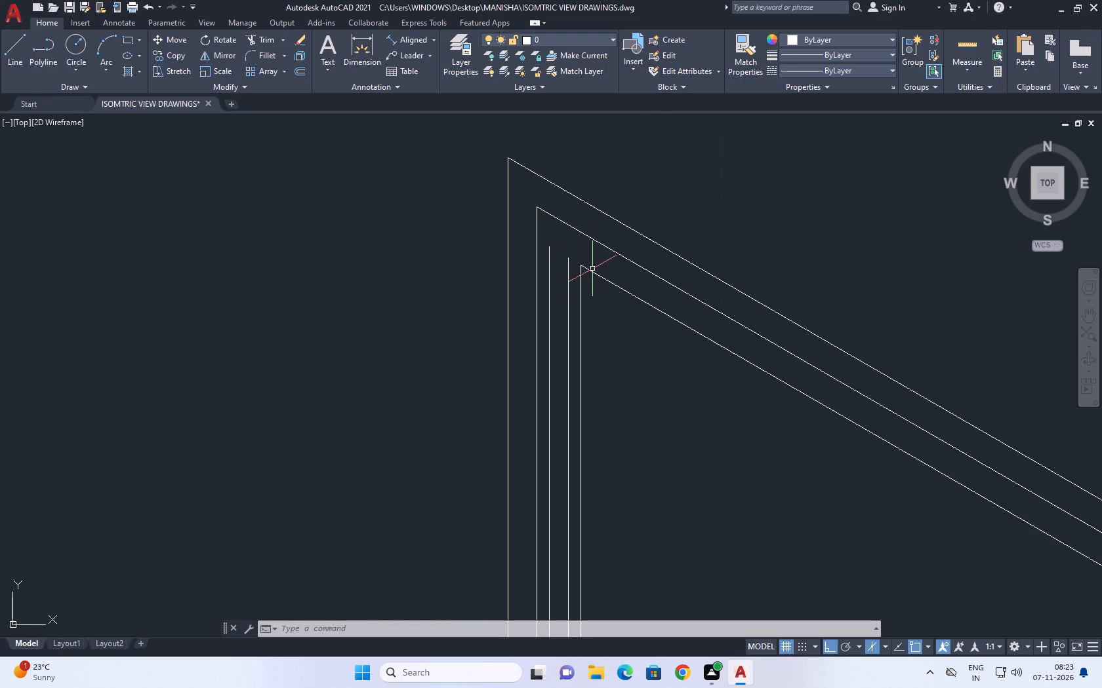
pyautogui.write('EX')
pyautogui.press('space')
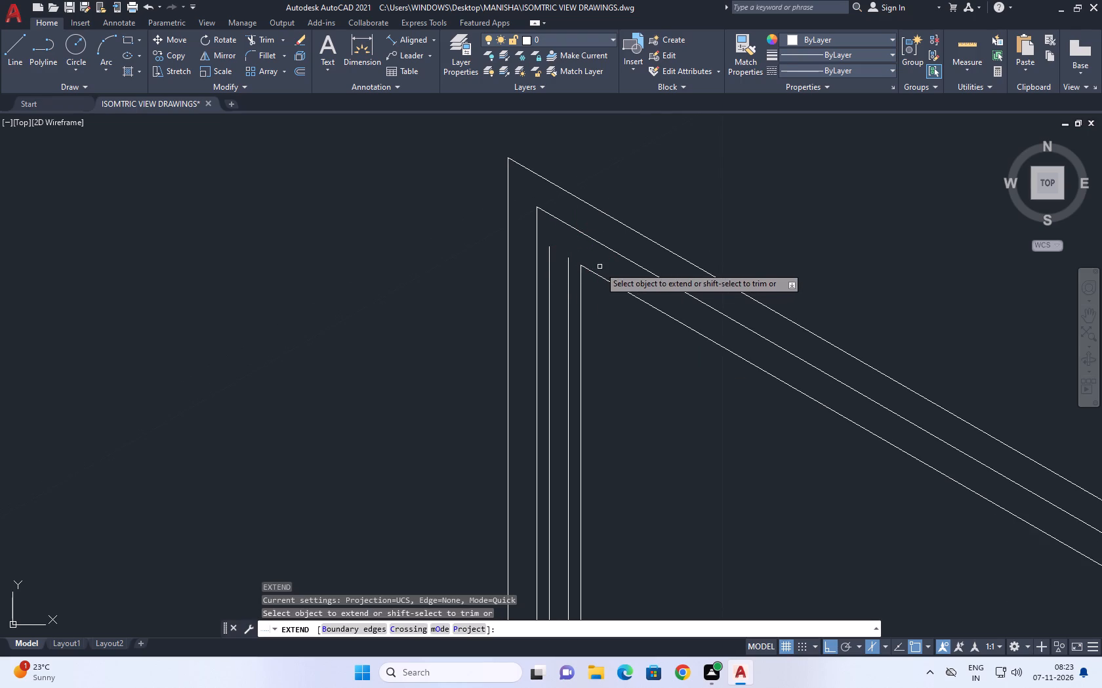
pyautogui.click(550, 253)
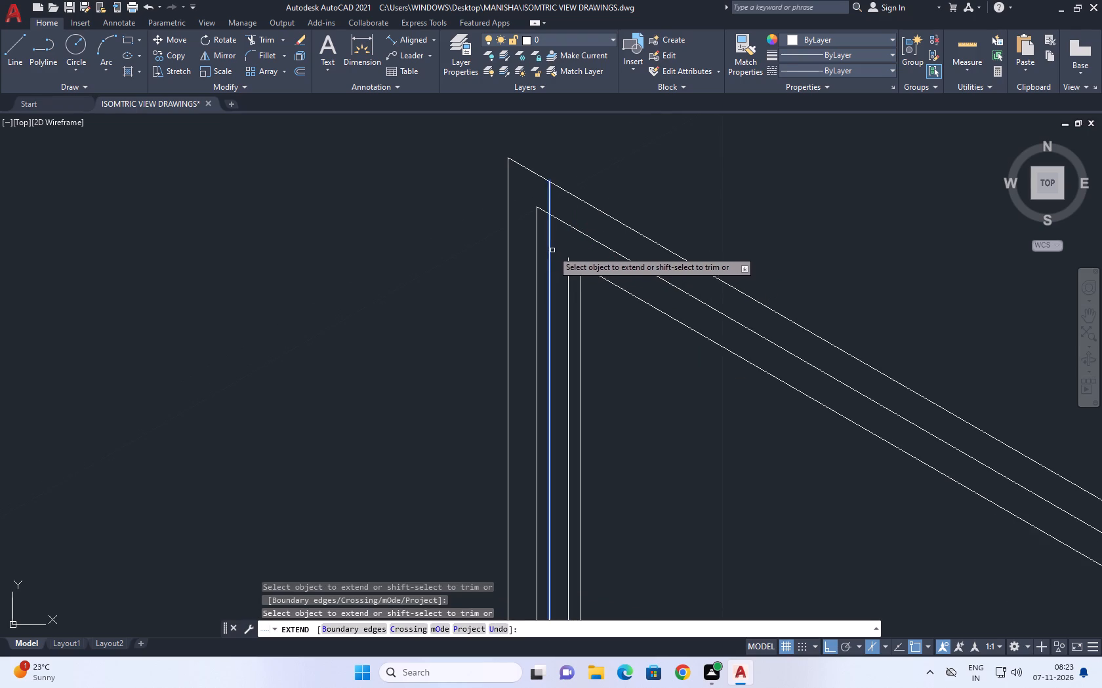
pyautogui.moveTo(581, 356); pyautogui.dragTo(510, 275, button='middle')
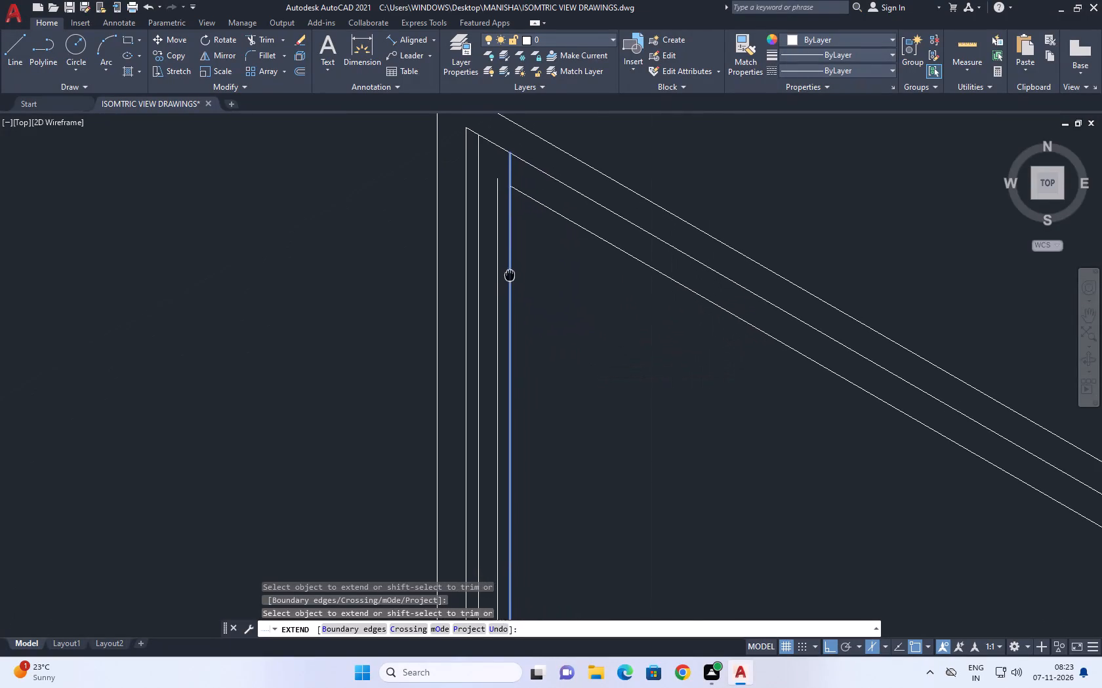
pyautogui.moveTo(510, 275); pyautogui.dragTo(489, 279, button='middle')
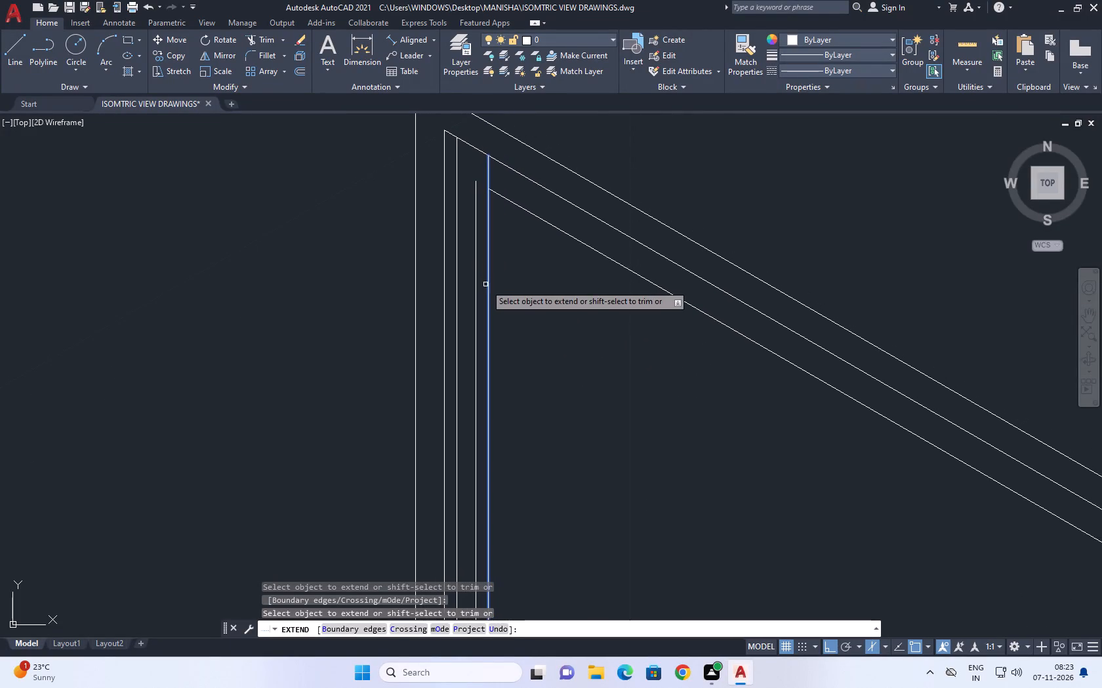
pyautogui.moveTo(579, 260); pyautogui.dragTo(573, 256, button='right')
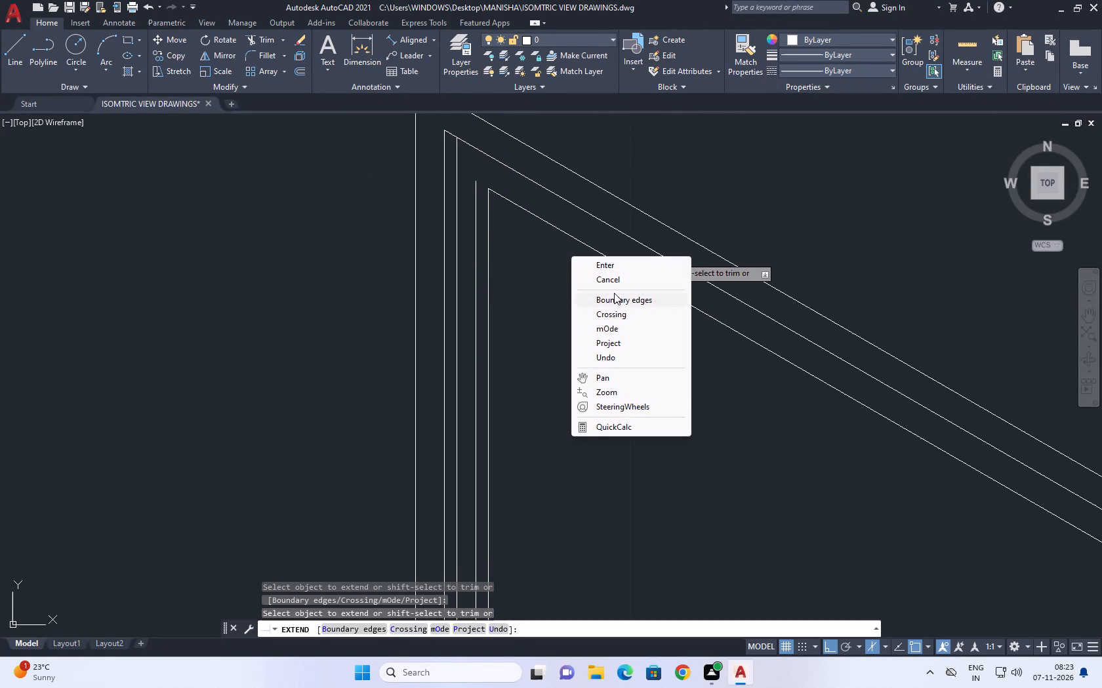
pyautogui.click(622, 276)
# Fillet the lowest top line with the adjacent post vertical just outside its end at radius 0, closing the frame's inner corner.
pyautogui.moveTo(509, 261); pyautogui.dragTo(535, 330, button='middle')
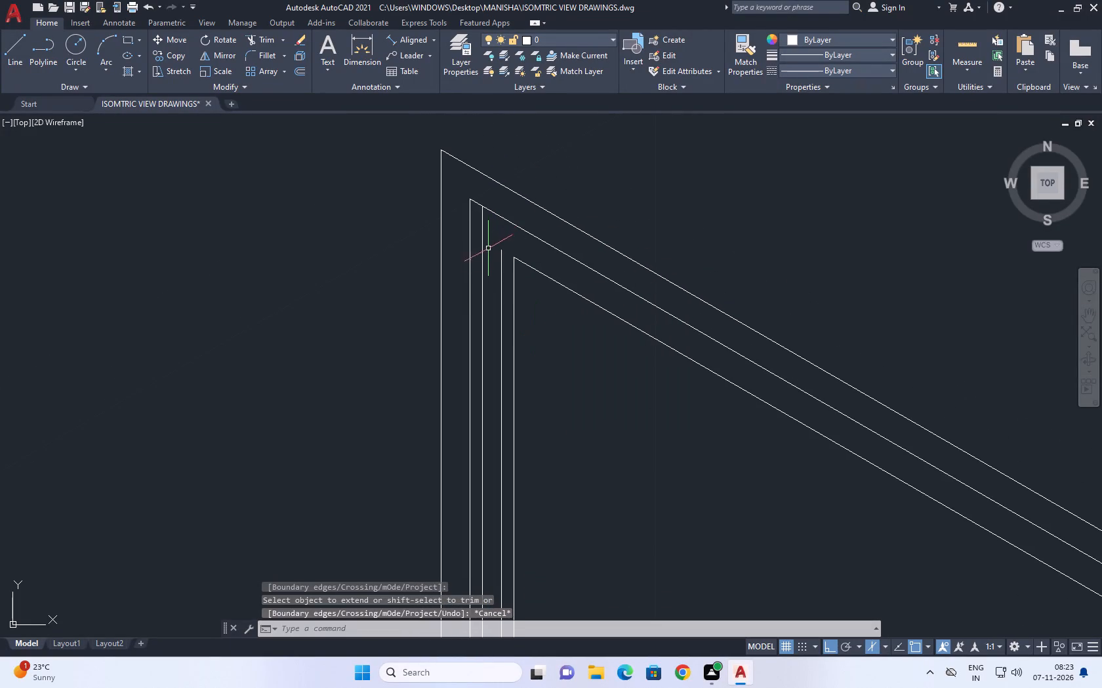
pyautogui.moveTo(504, 266); pyautogui.dragTo(511, 197, button='middle')
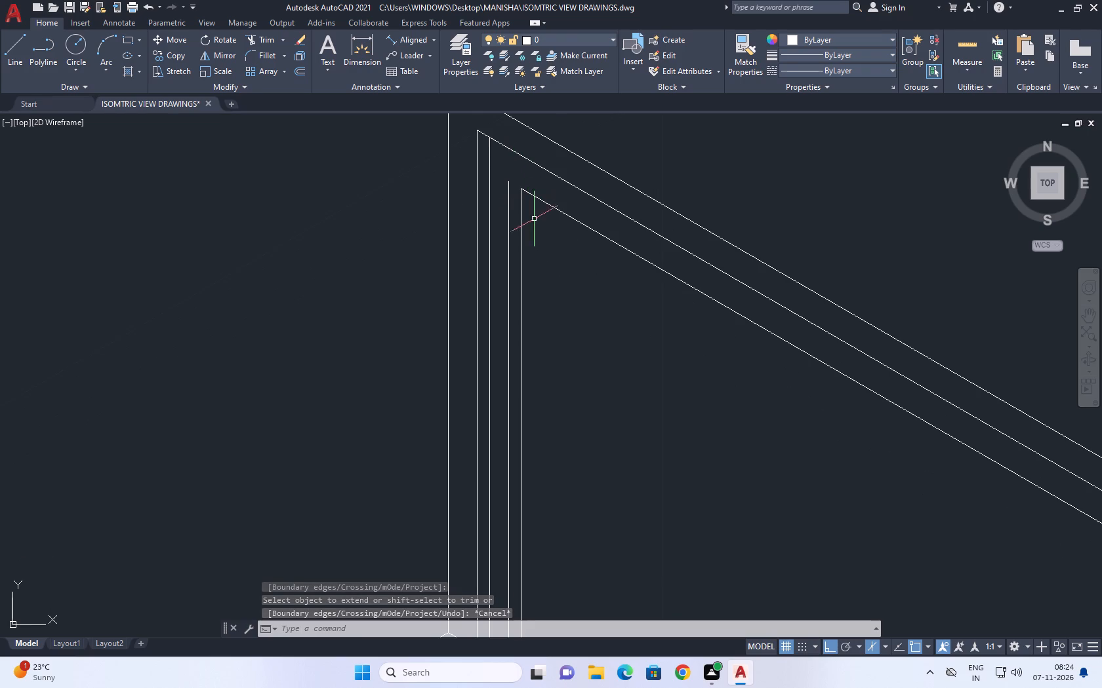
pyautogui.moveTo(560, 285); pyautogui.dragTo(574, 333, button='middle')
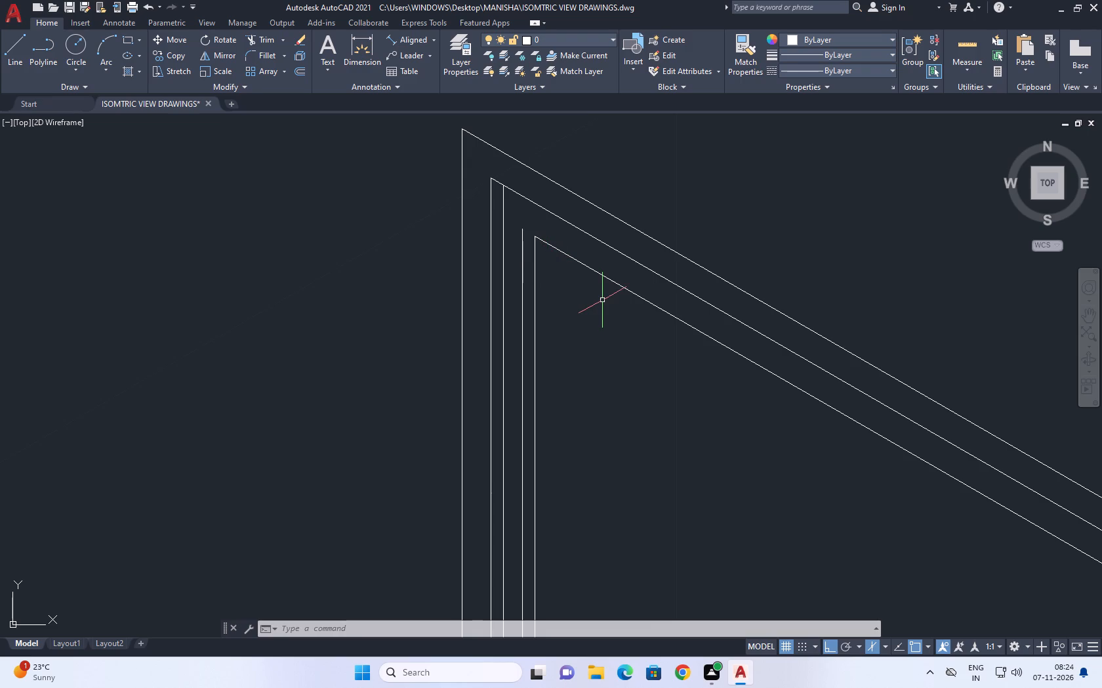
pyautogui.write('F')
pyautogui.press('space')
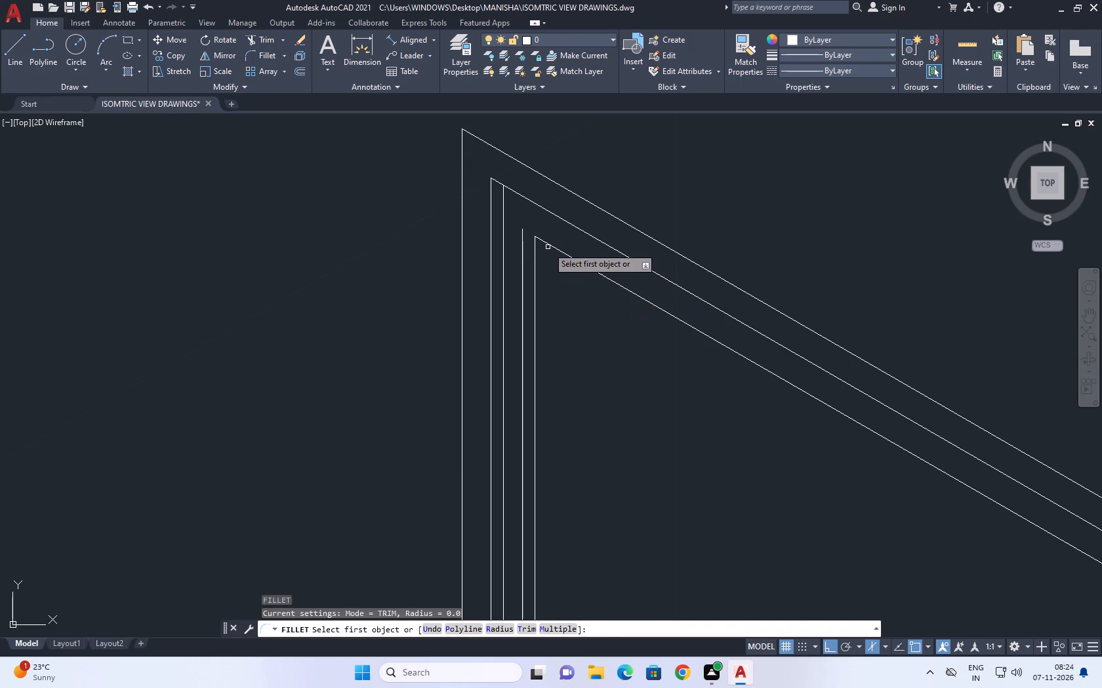
pyautogui.click(546, 243)
pyautogui.click(521, 254)
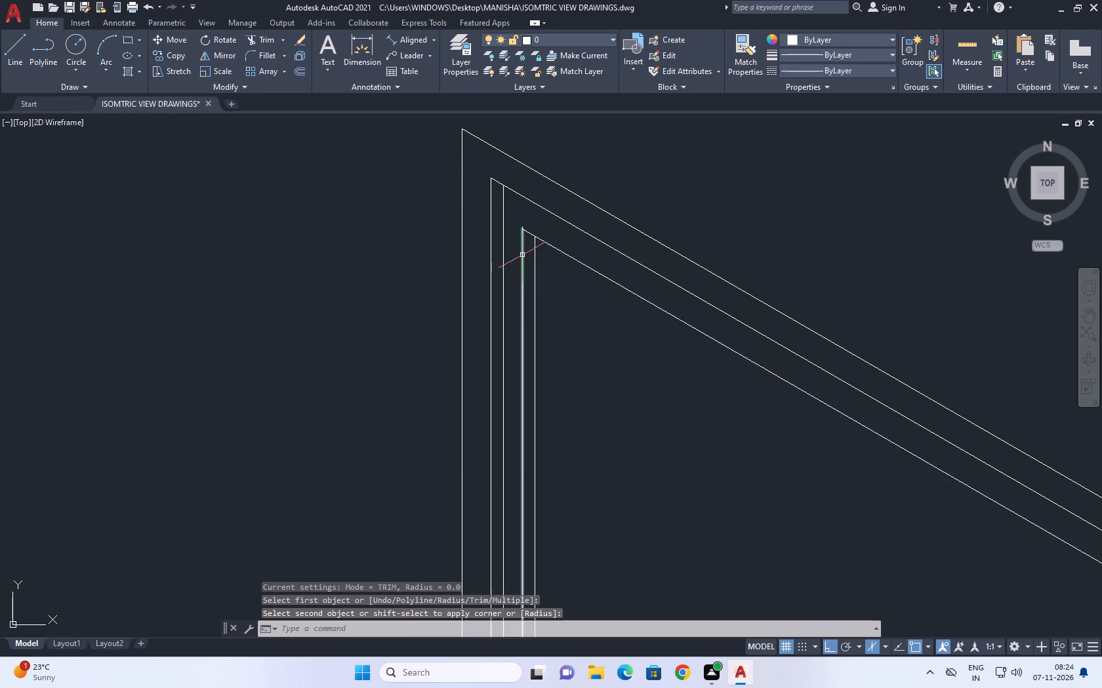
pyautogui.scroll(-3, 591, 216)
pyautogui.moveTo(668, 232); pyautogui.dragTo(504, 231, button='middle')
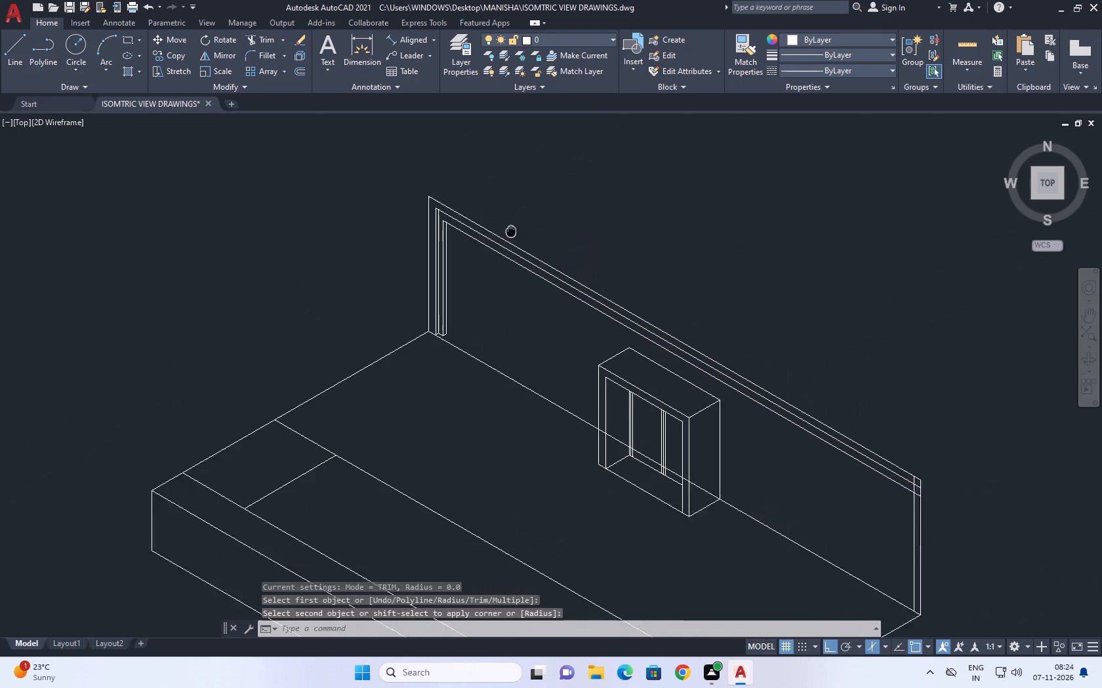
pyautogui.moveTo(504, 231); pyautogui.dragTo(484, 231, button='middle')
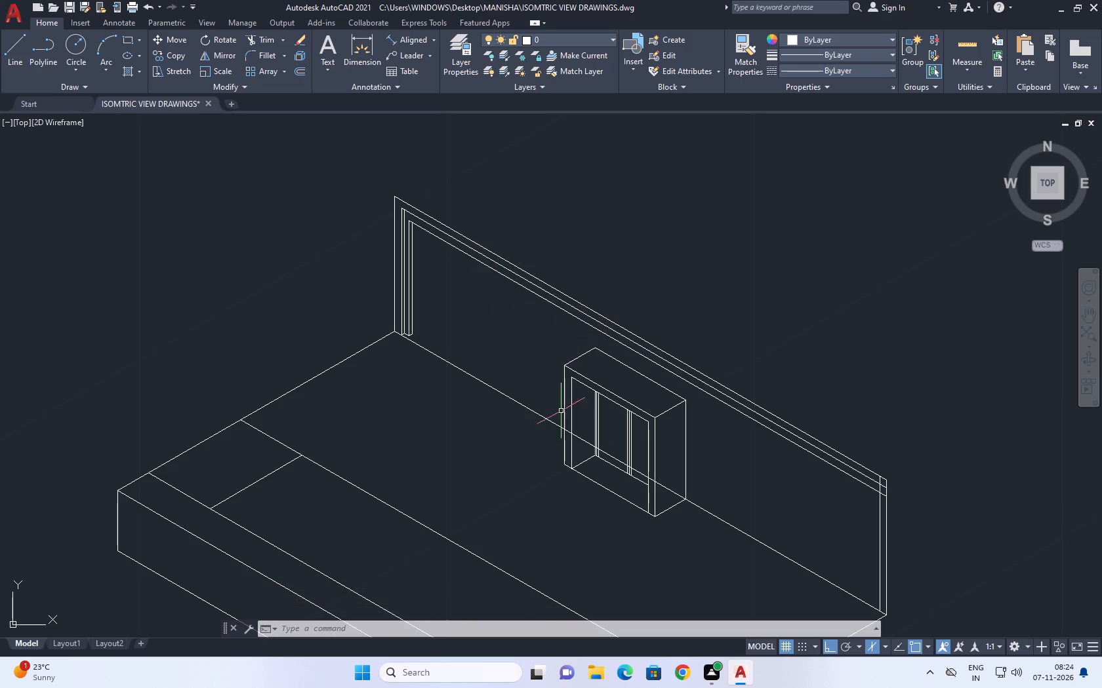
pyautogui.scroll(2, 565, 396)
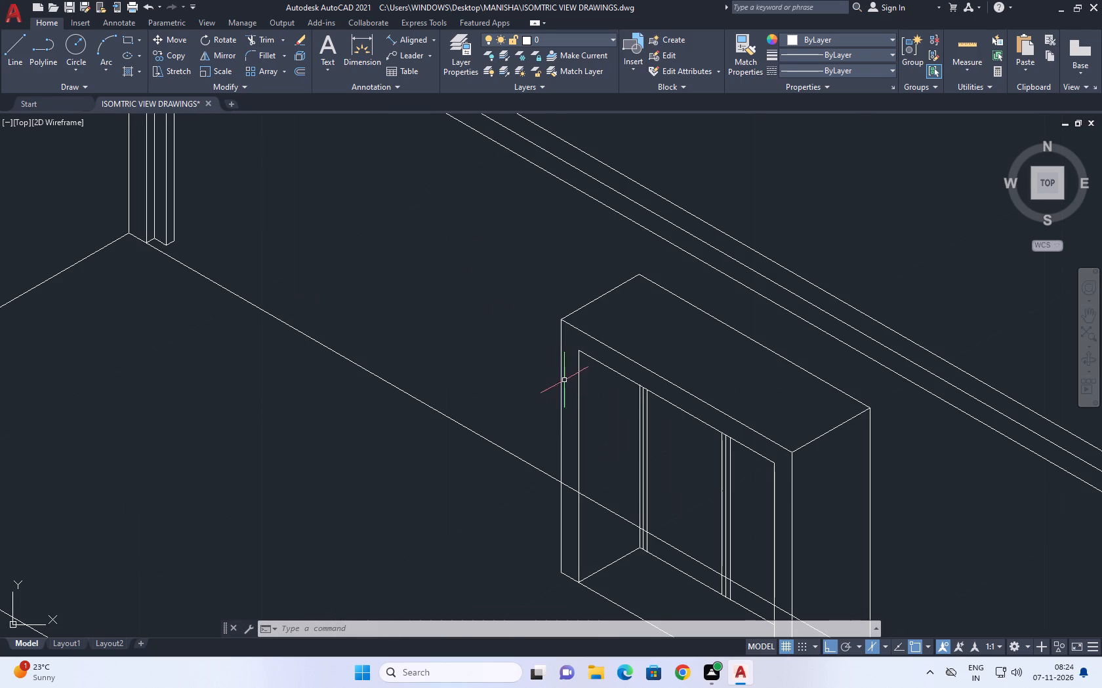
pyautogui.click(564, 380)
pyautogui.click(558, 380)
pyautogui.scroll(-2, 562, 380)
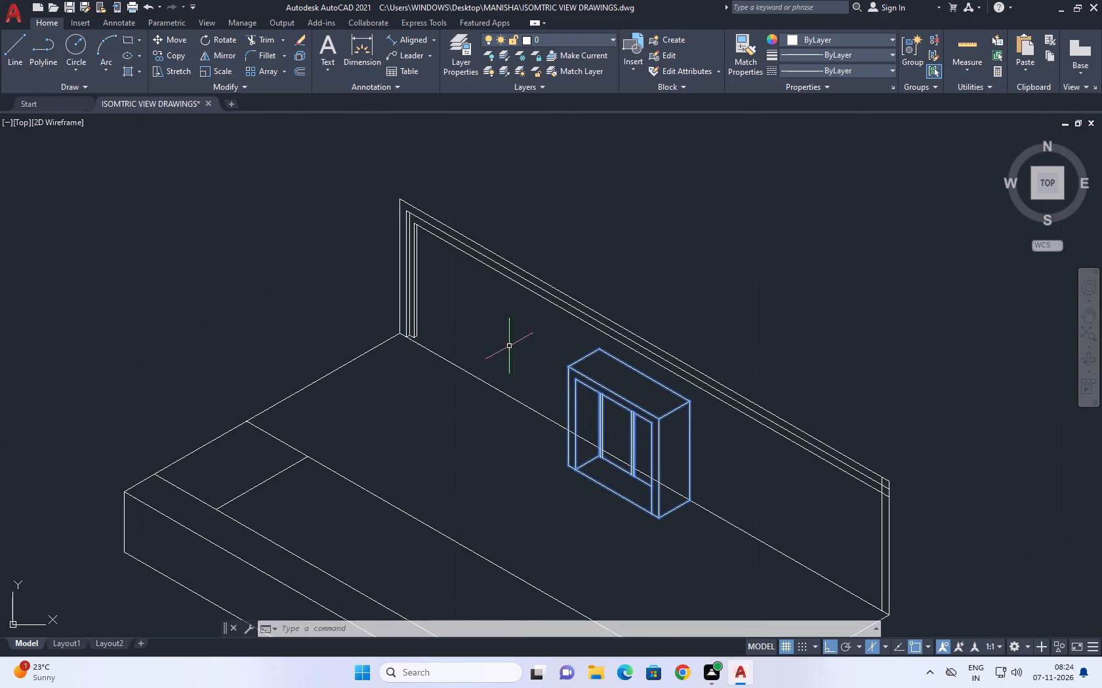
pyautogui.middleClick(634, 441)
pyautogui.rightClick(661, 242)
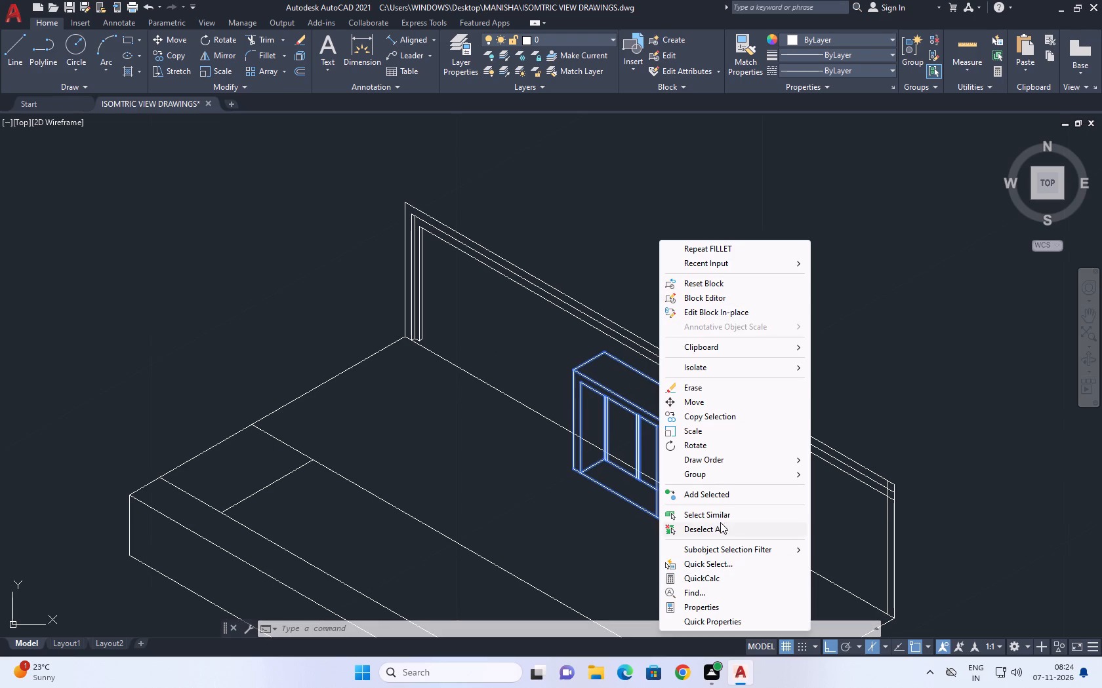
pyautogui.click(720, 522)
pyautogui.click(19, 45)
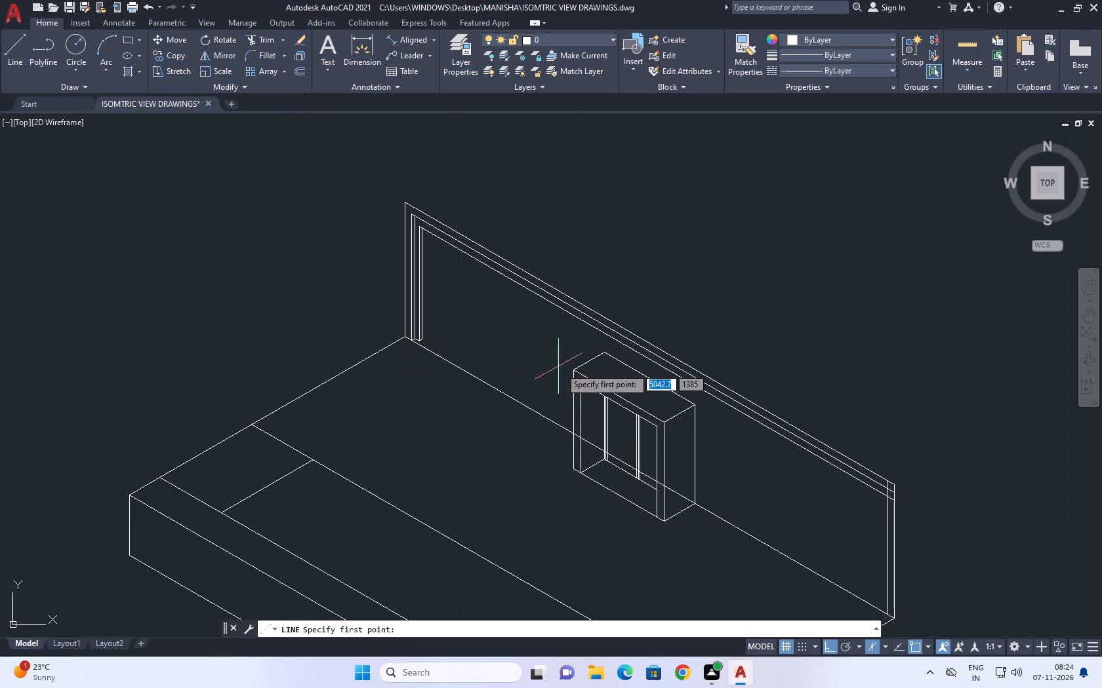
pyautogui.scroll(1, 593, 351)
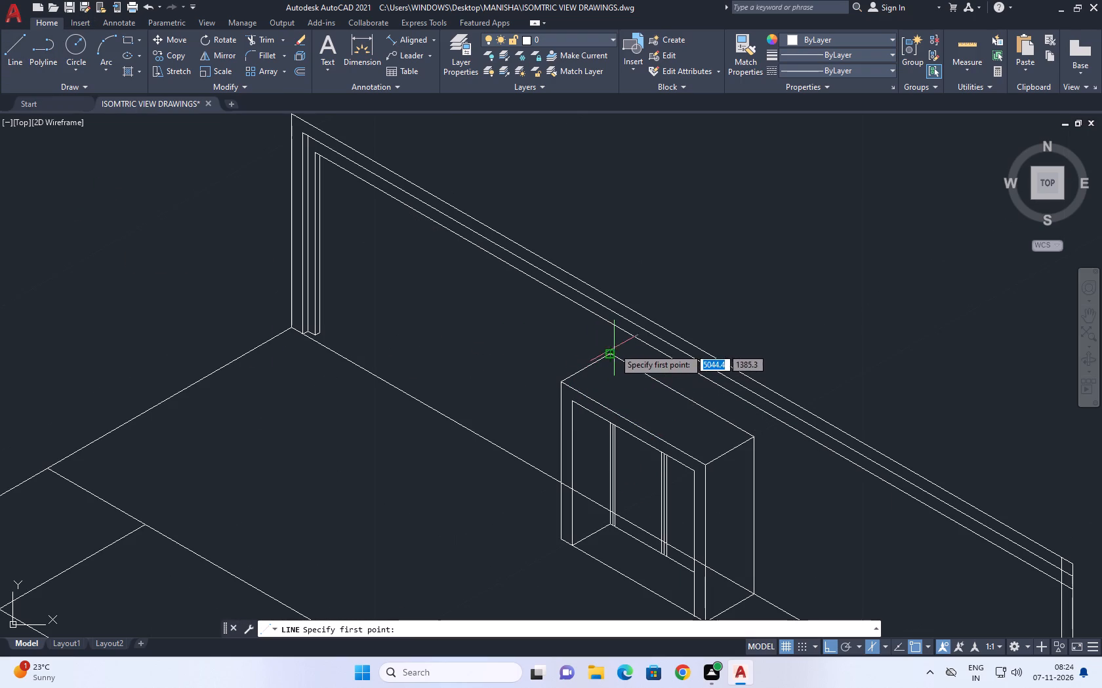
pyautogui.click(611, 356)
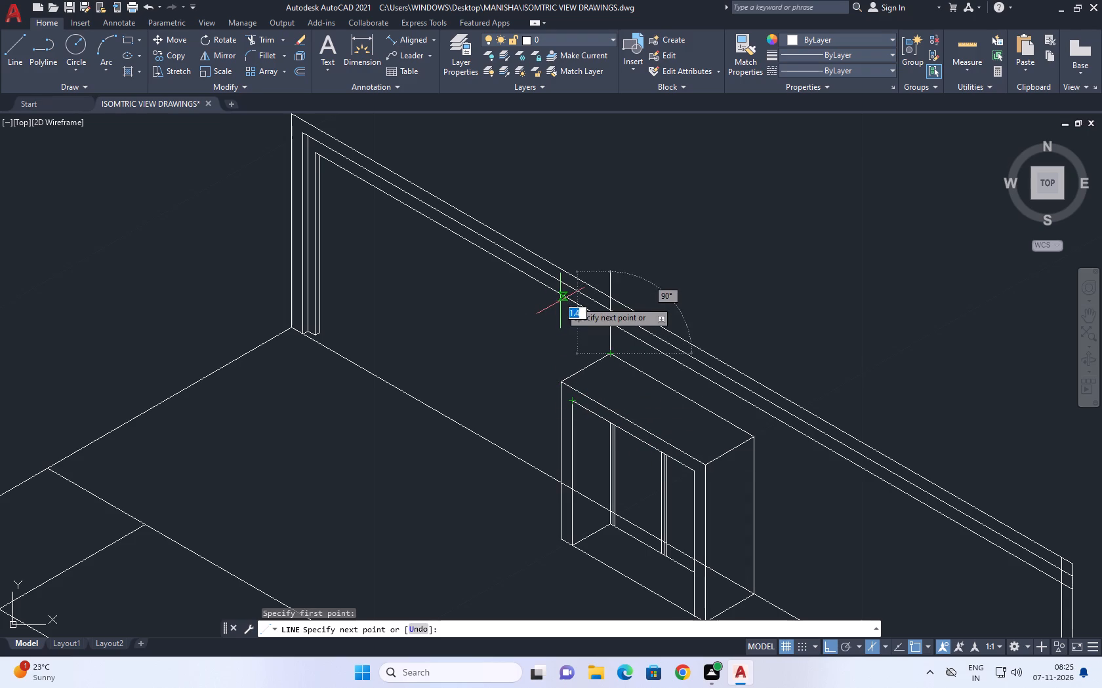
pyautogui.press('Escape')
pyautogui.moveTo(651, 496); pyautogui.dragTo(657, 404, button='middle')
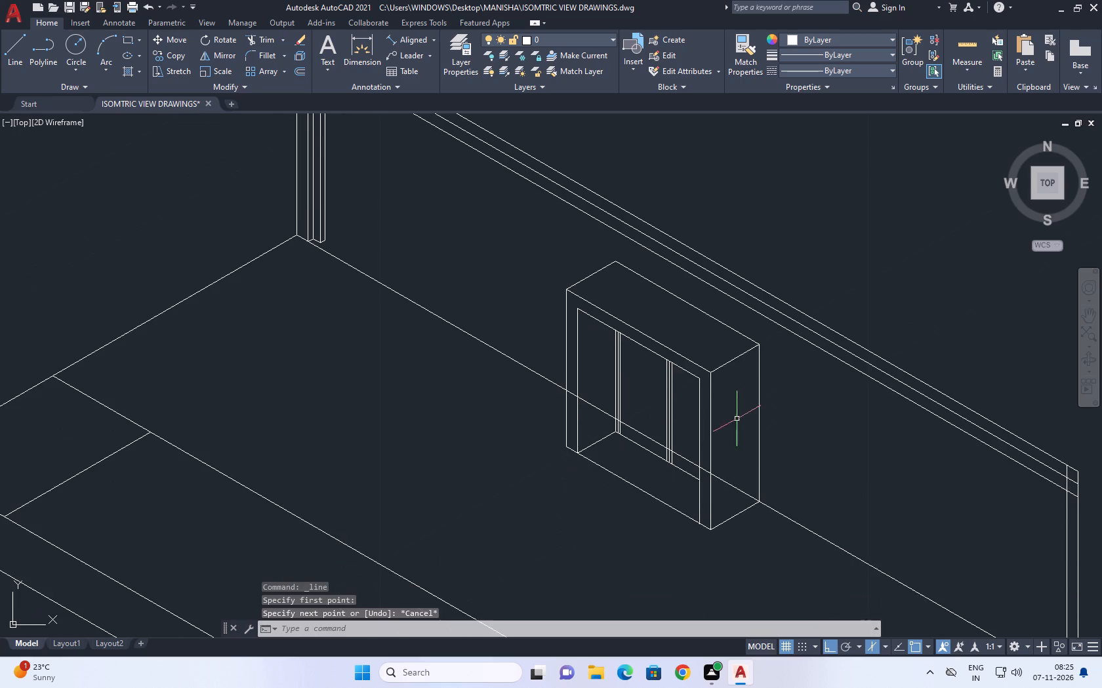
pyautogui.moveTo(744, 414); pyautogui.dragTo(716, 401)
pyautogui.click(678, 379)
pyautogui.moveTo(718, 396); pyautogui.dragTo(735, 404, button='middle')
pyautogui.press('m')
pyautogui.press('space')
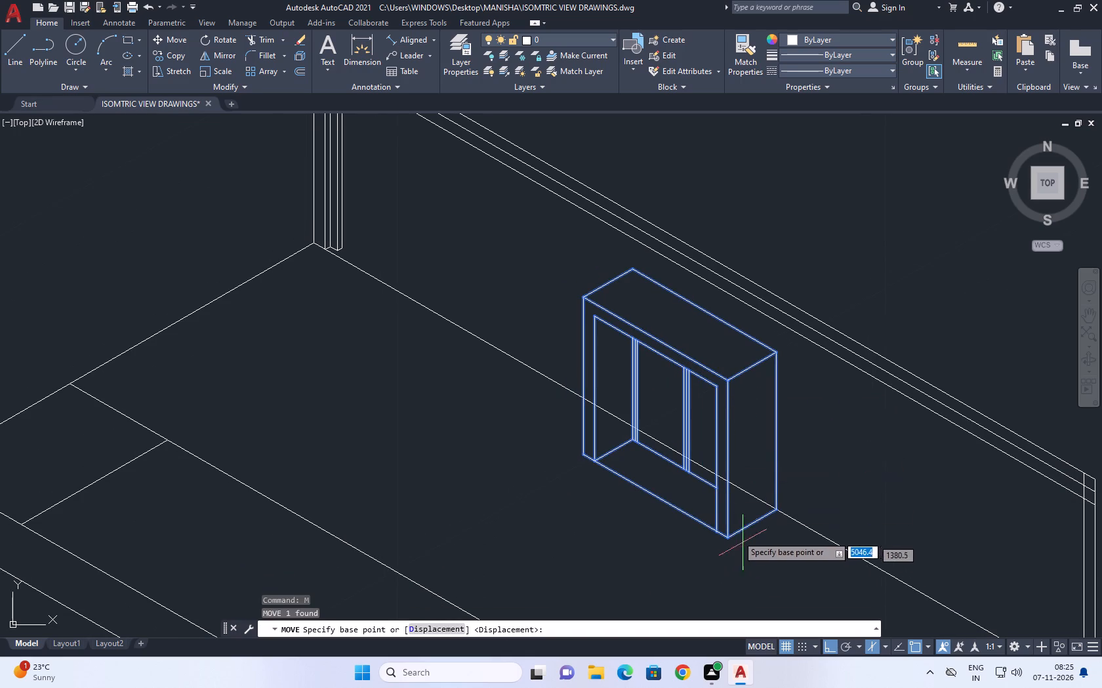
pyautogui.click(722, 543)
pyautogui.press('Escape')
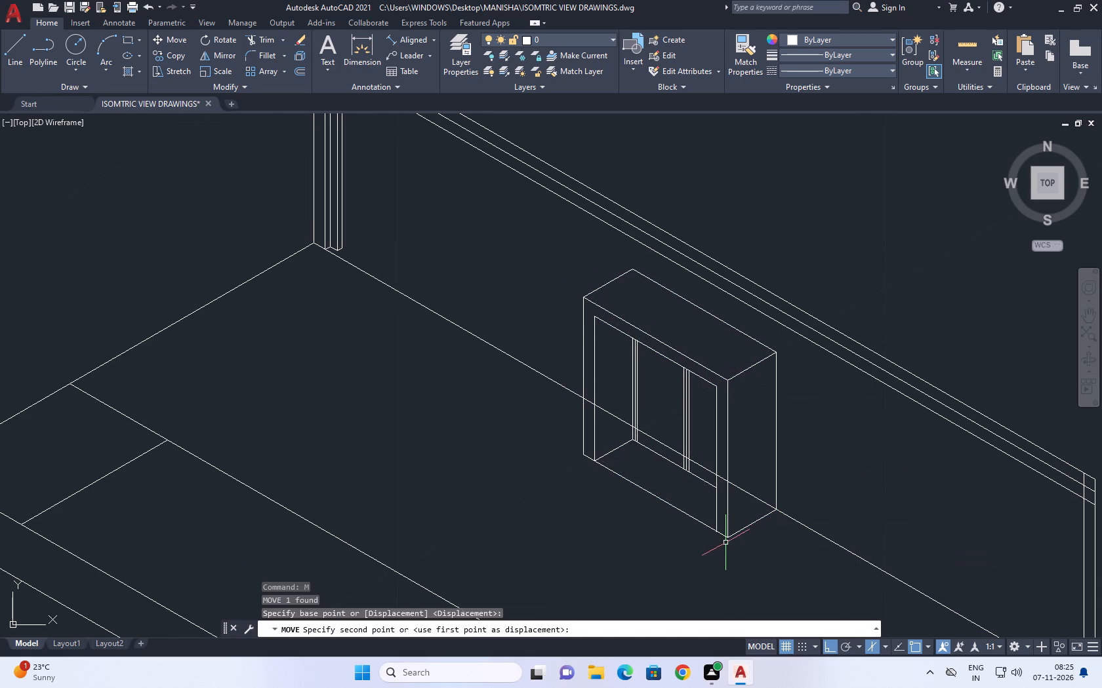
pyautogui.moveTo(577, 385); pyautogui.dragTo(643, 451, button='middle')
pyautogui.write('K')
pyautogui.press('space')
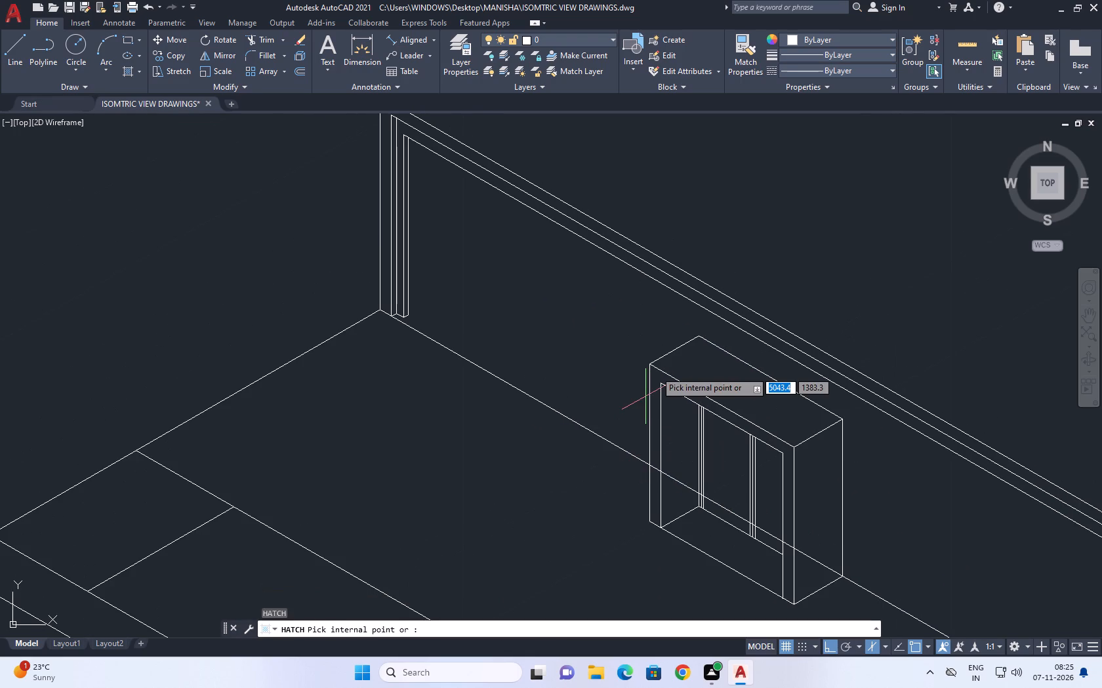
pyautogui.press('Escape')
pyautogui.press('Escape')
# Draw a vertical line from the gate block's upper back corner down past the block's base.
pyautogui.press('l')
pyautogui.press('space')
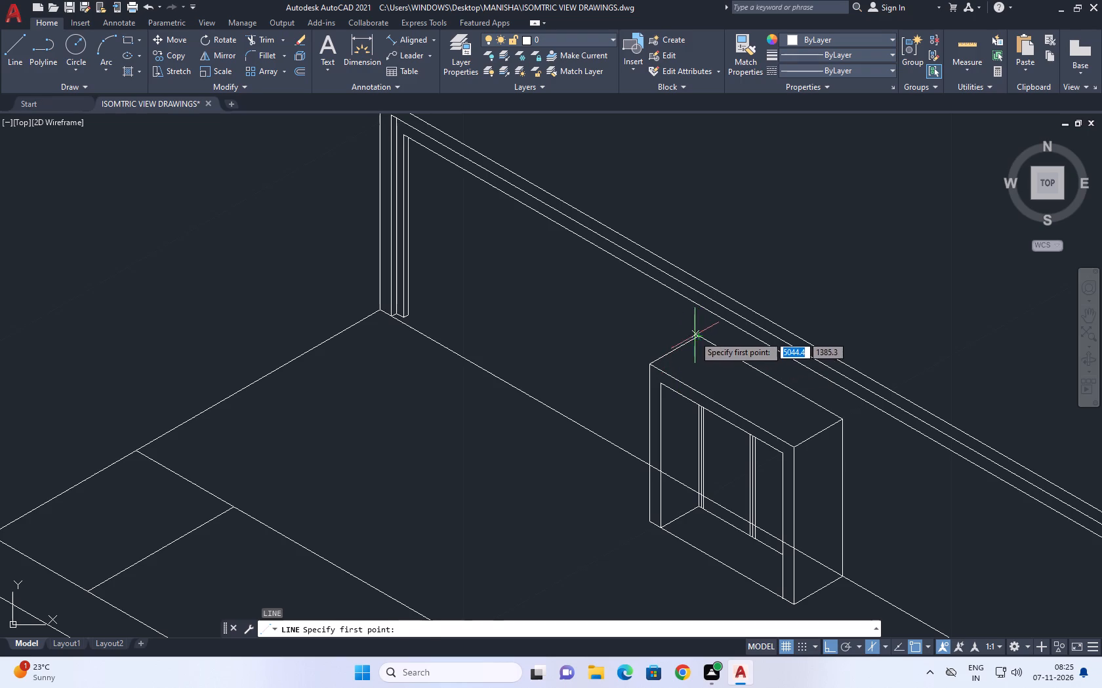
pyautogui.click(694, 335)
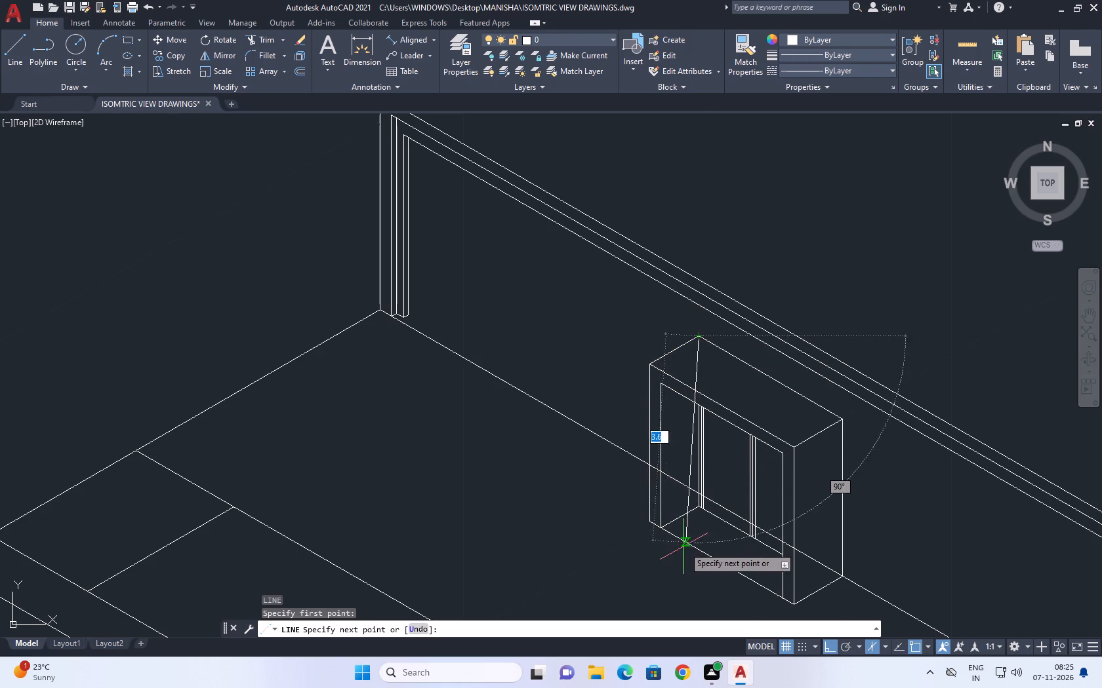
pyautogui.scroll(1, 685, 545)
pyautogui.click(711, 579)
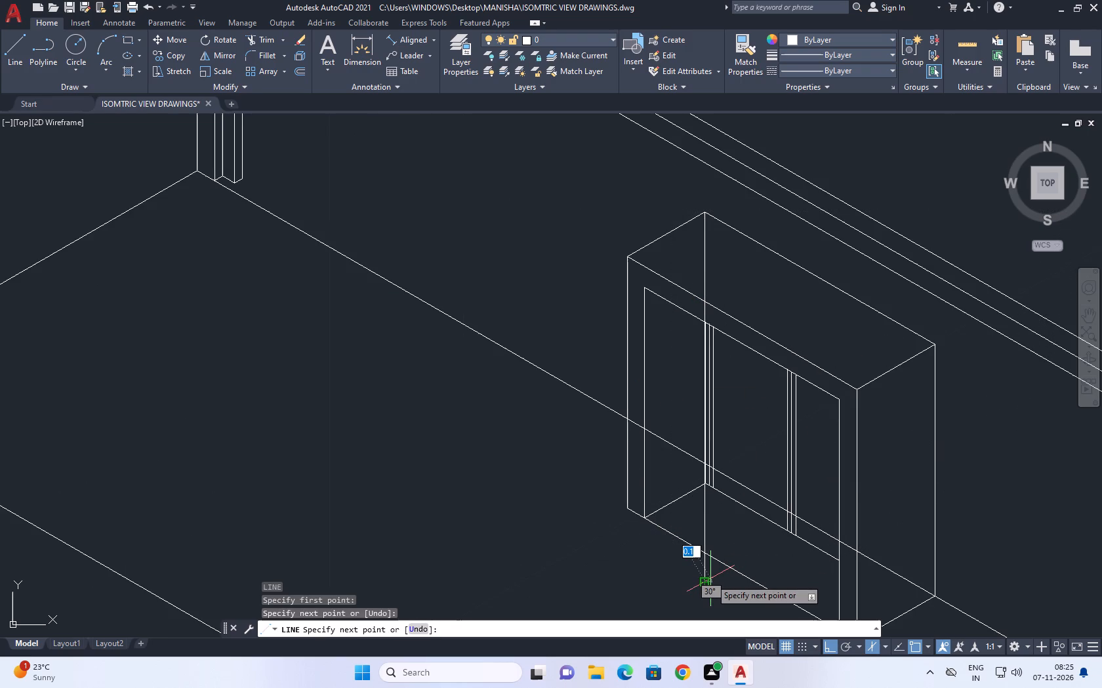
pyautogui.rightClick(575, 545)
pyautogui.click(640, 402)
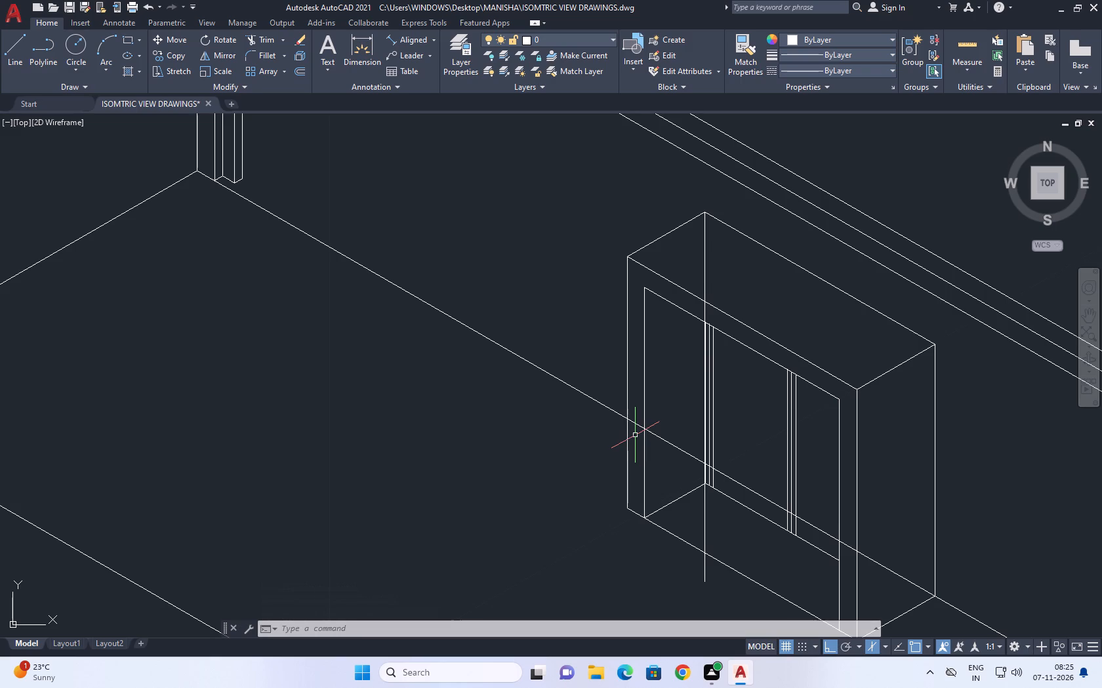
# Copy the new vertical from its top end a short way up-left along the back face direction, using the left isoplane.
pyautogui.moveTo(630, 448); pyautogui.dragTo(581, 516, button='middle')
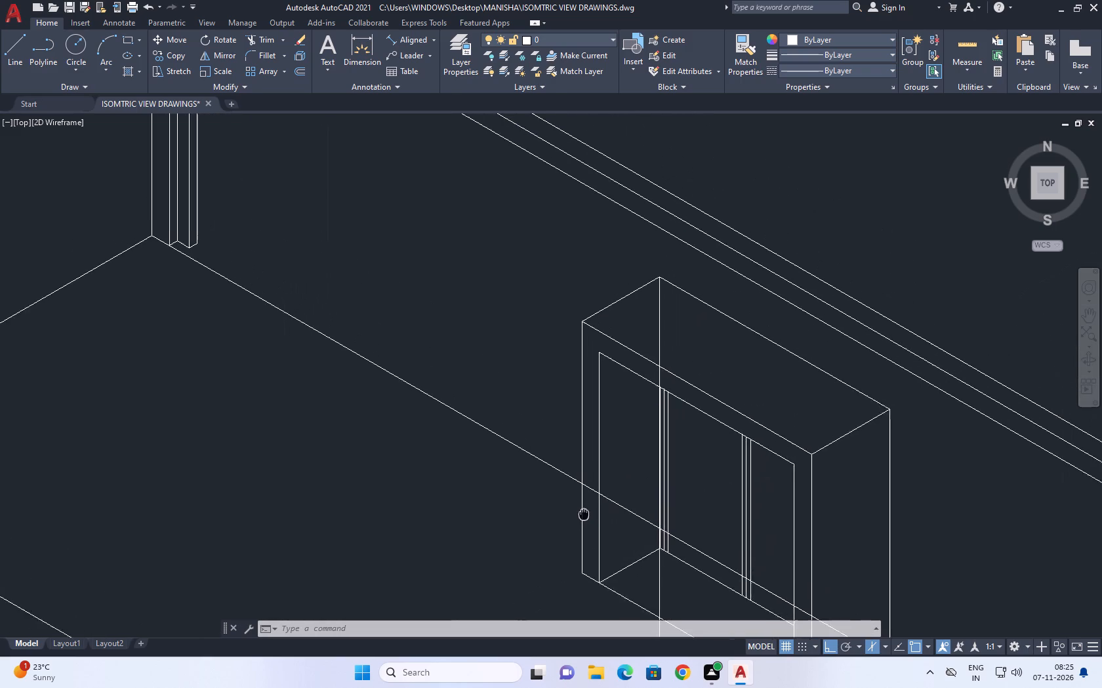
pyautogui.moveTo(581, 516); pyautogui.dragTo(577, 518, button='middle')
pyautogui.scroll(1, 578, 512)
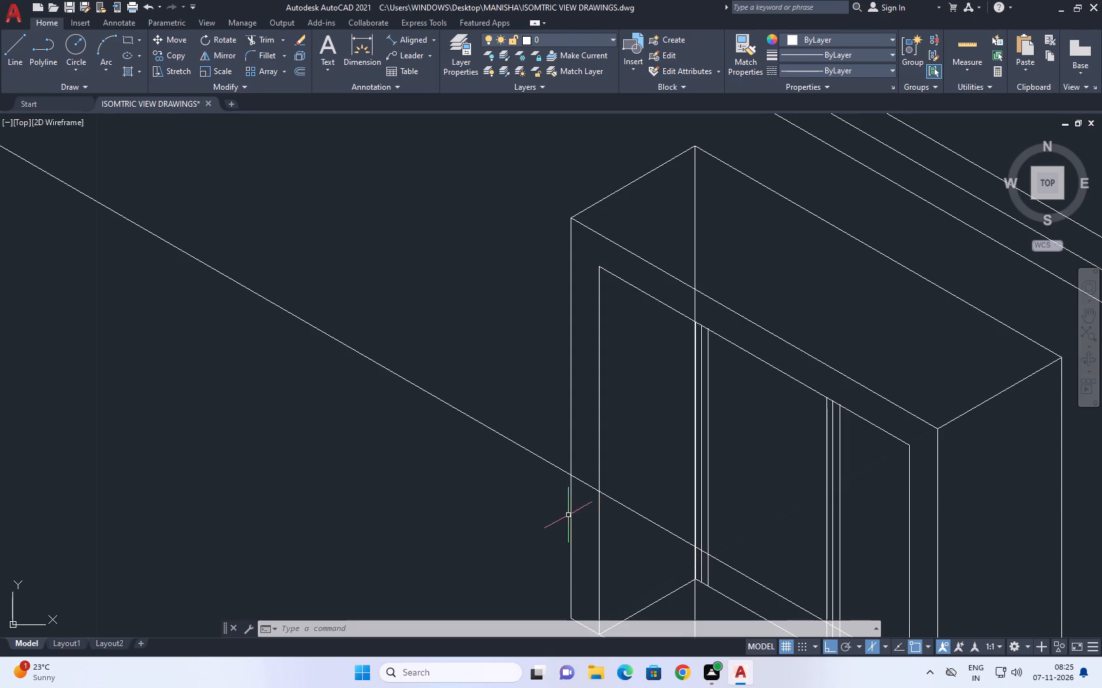
pyautogui.moveTo(584, 530); pyautogui.dragTo(666, 434, button='middle')
pyautogui.moveTo(650, 373); pyautogui.dragTo(611, 542, button='middle')
pyautogui.moveTo(761, 324); pyautogui.dragTo(737, 303)
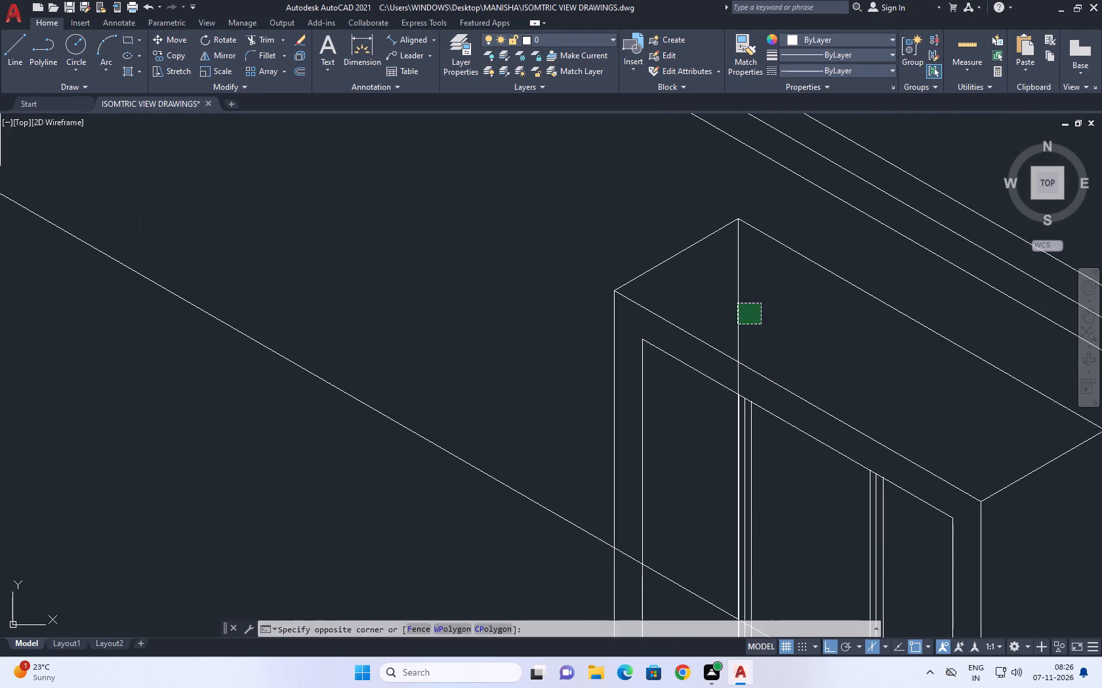
pyautogui.moveTo(725, 282); pyautogui.dragTo(716, 280)
pyautogui.scroll(-1, 630, 315)
pyautogui.moveTo(617, 331); pyautogui.dragTo(583, 426, button='middle')
pyautogui.scroll(1, 191, 0)
pyautogui.click(178, 56)
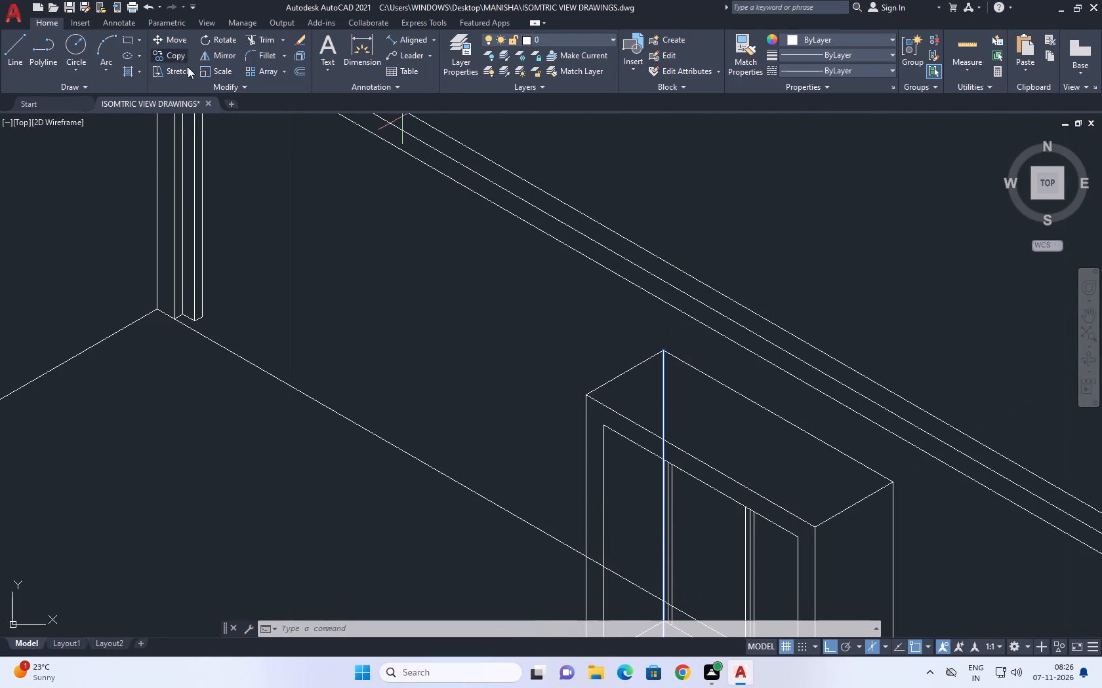
pyautogui.click(667, 351)
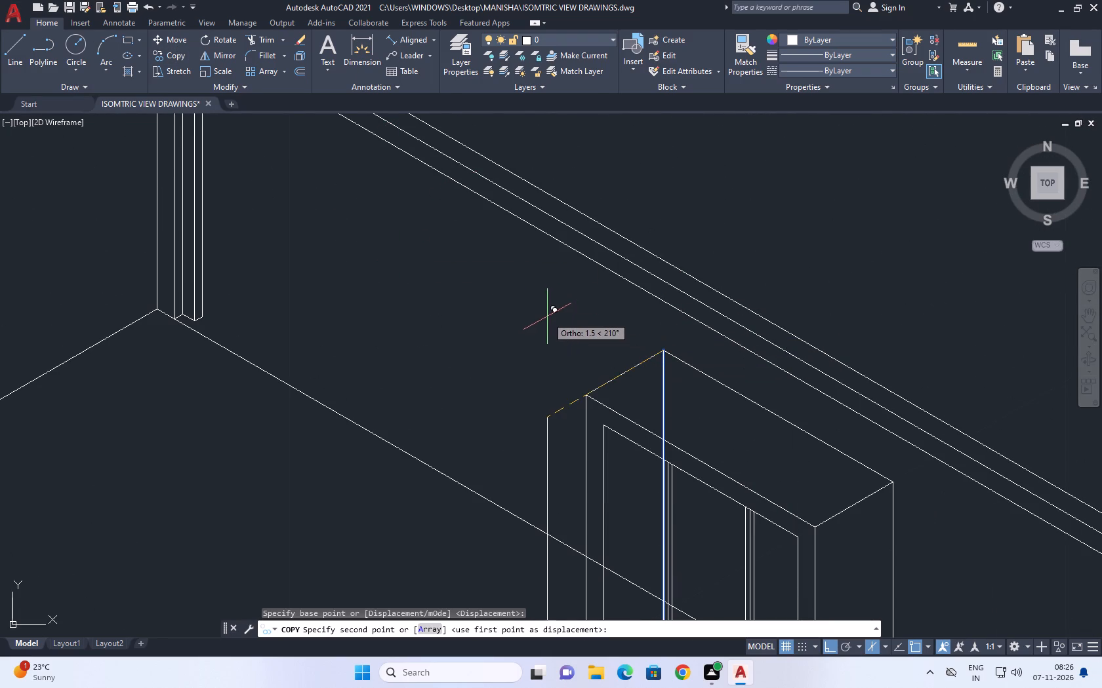
pyautogui.press('F5')
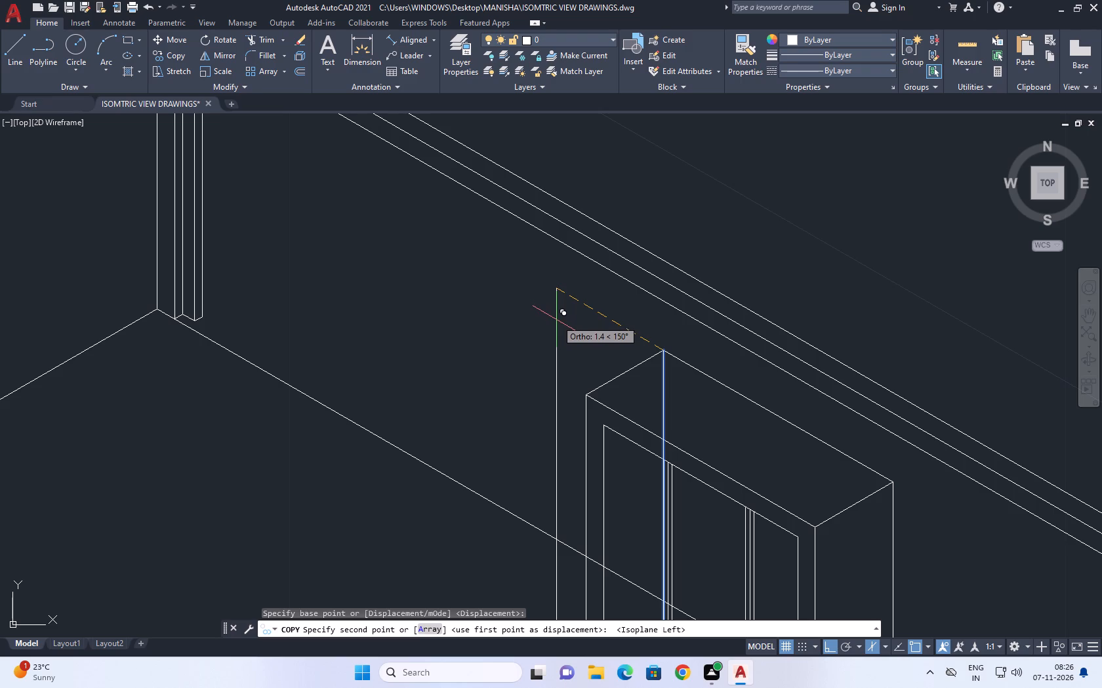
pyautogui.click(594, 318)
pyautogui.press('Escape')
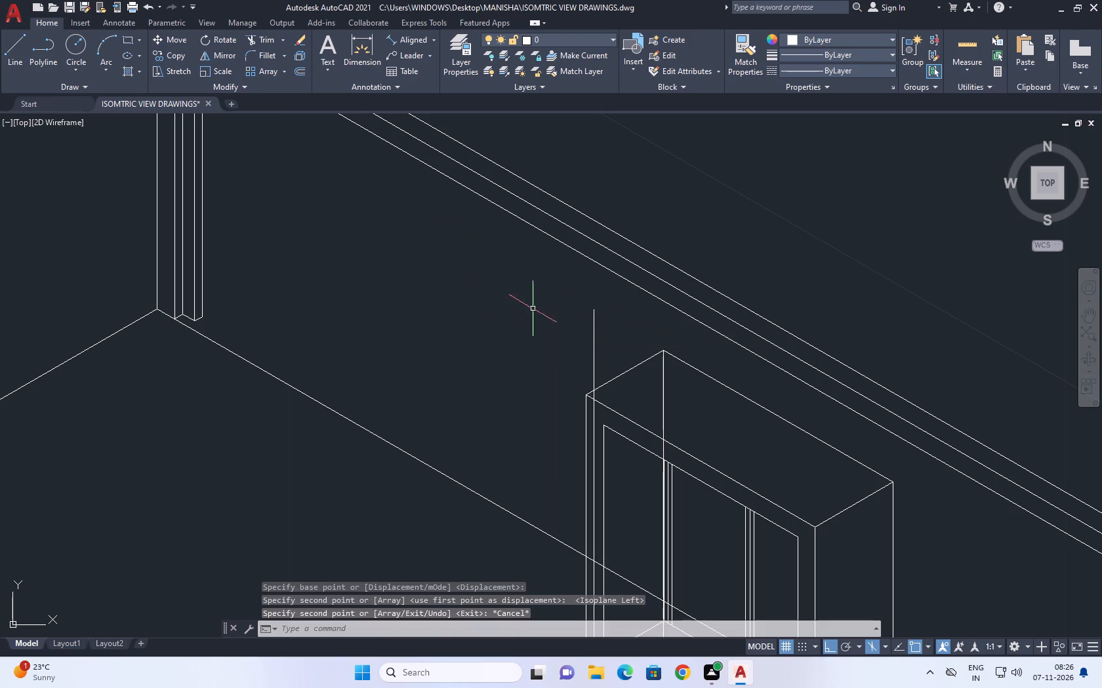
# Move the copied vertical further along the back face direction until it stands just outside the gate block's front left edge.
pyautogui.moveTo(578, 317); pyautogui.dragTo(605, 271, button='middle')
pyautogui.scroll(-2, 603, 268)
pyautogui.scroll(1, 615, 310)
pyautogui.moveTo(609, 306); pyautogui.dragTo(609, 305, button='middle')
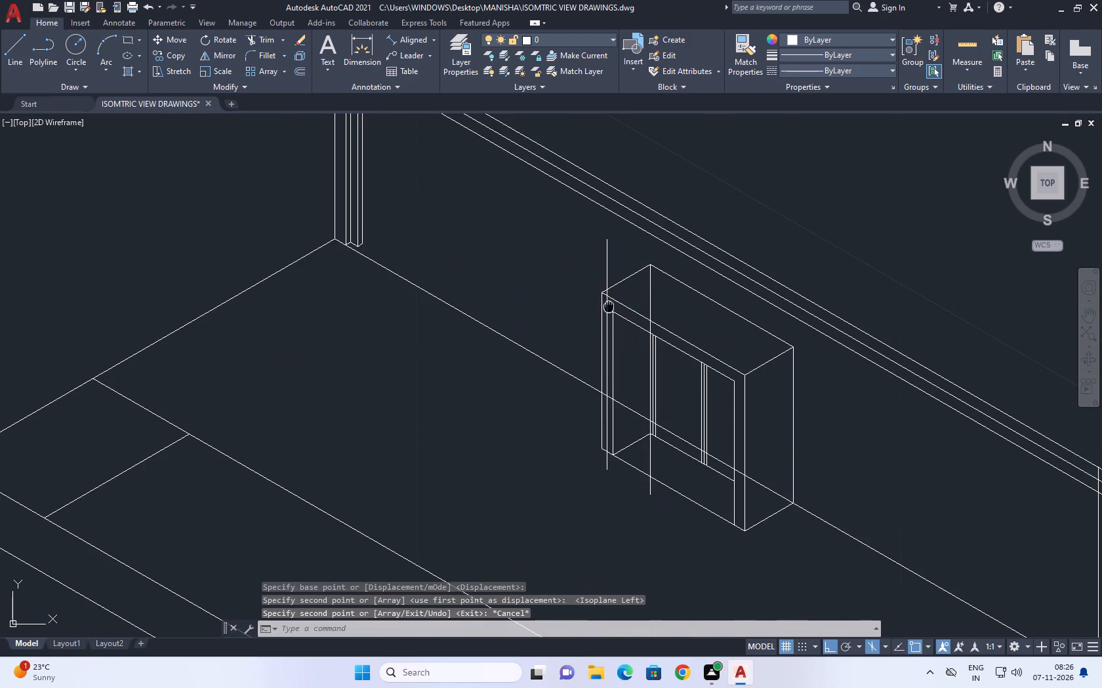
pyautogui.moveTo(609, 305); pyautogui.dragTo(626, 284, button='middle')
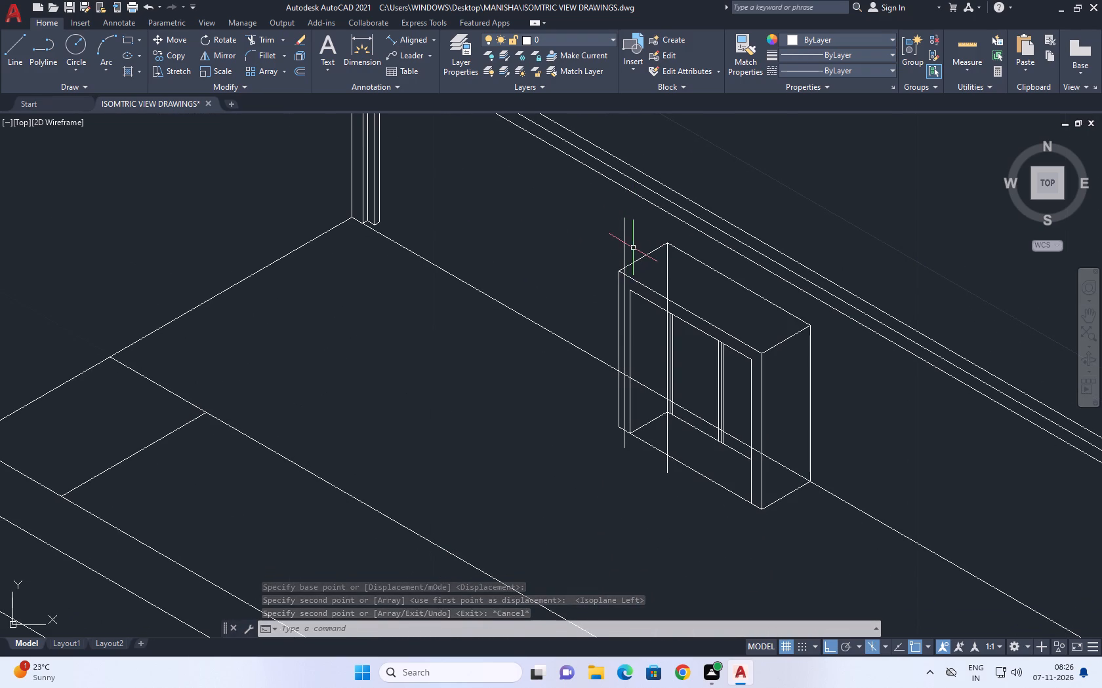
pyautogui.click(630, 240)
pyautogui.click(619, 231)
pyautogui.moveTo(626, 233); pyautogui.dragTo(654, 254, button='middle')
pyautogui.press('m')
pyautogui.press('space')
pyautogui.click(650, 244)
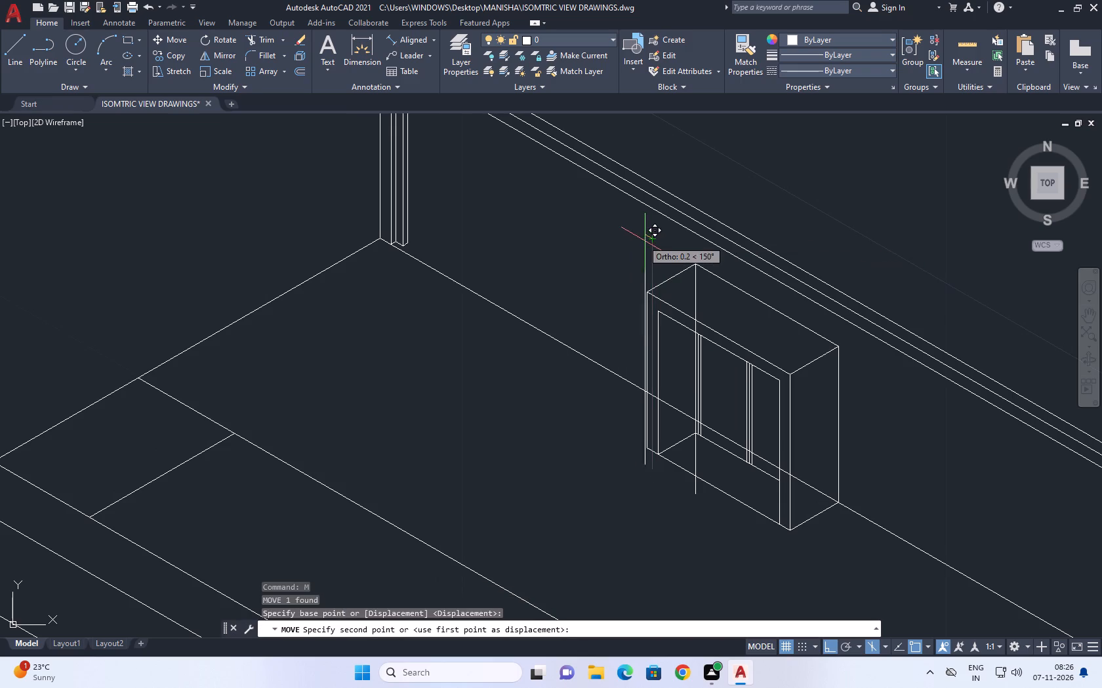
pyautogui.click(632, 235)
# Extend the moved vertical up to the lowest of the back face's three top lines.
pyautogui.moveTo(632, 252); pyautogui.dragTo(652, 267, button='middle')
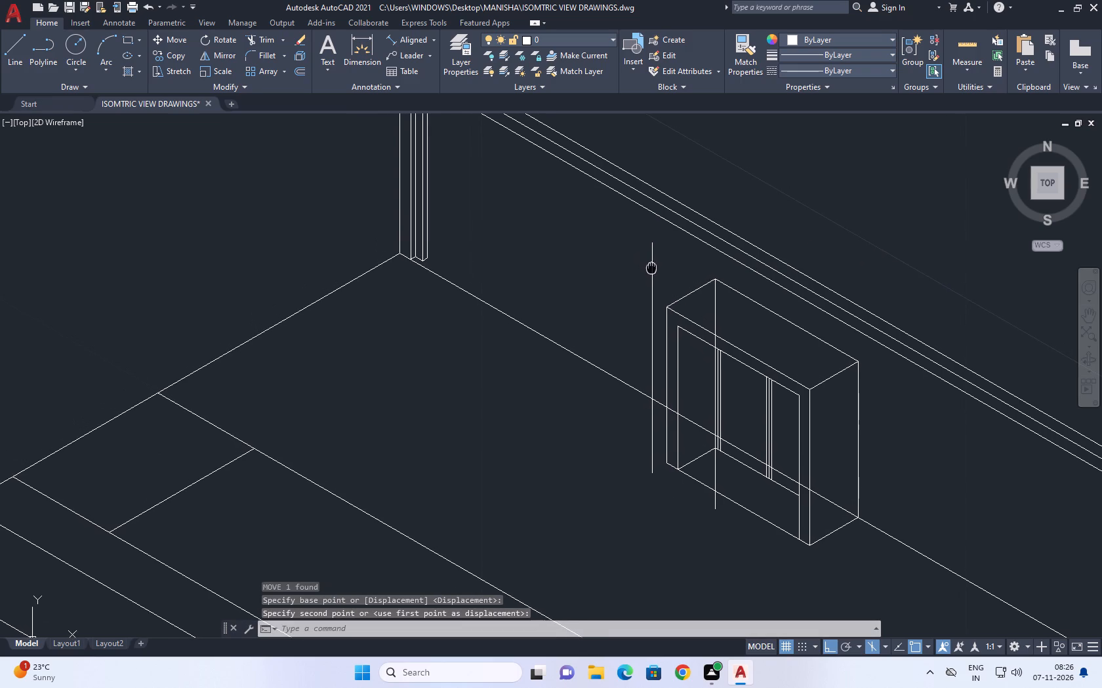
pyautogui.write('EX')
pyautogui.press('space')
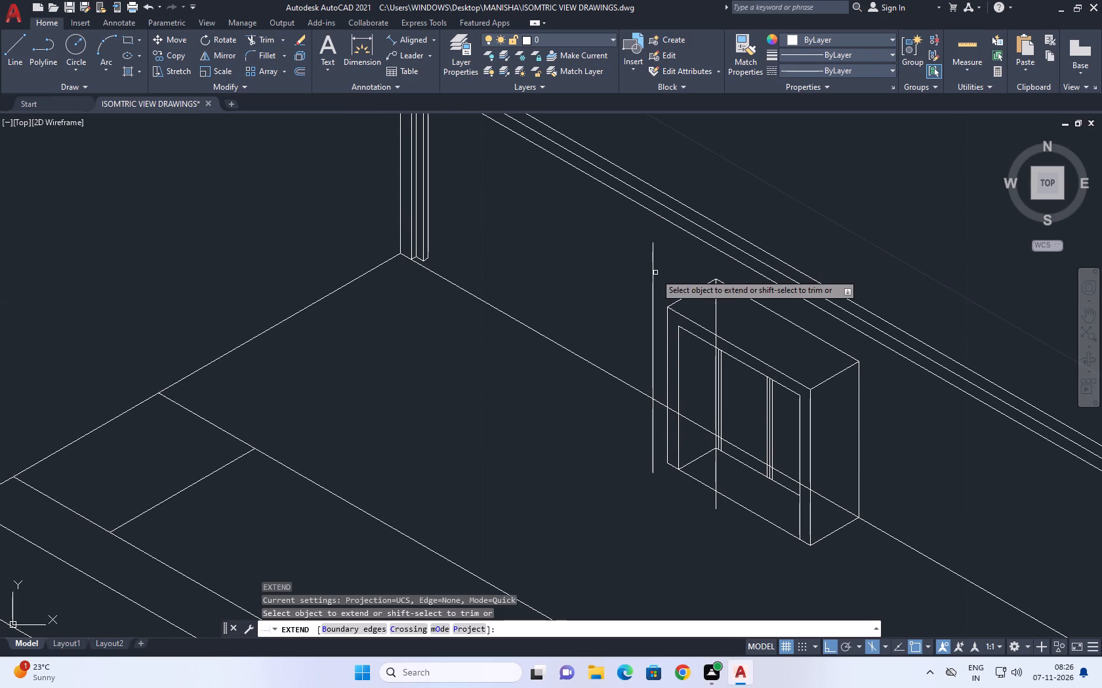
pyautogui.moveTo(638, 263); pyautogui.dragTo(645, 263)
pyautogui.click(668, 271)
pyautogui.press('Escape')
# Trim the back face's base line between the moved vertical and the gate block's nearest edge.
pyautogui.scroll(-1, 627, 277)
pyautogui.moveTo(626, 277); pyautogui.dragTo(643, 284, button='middle')
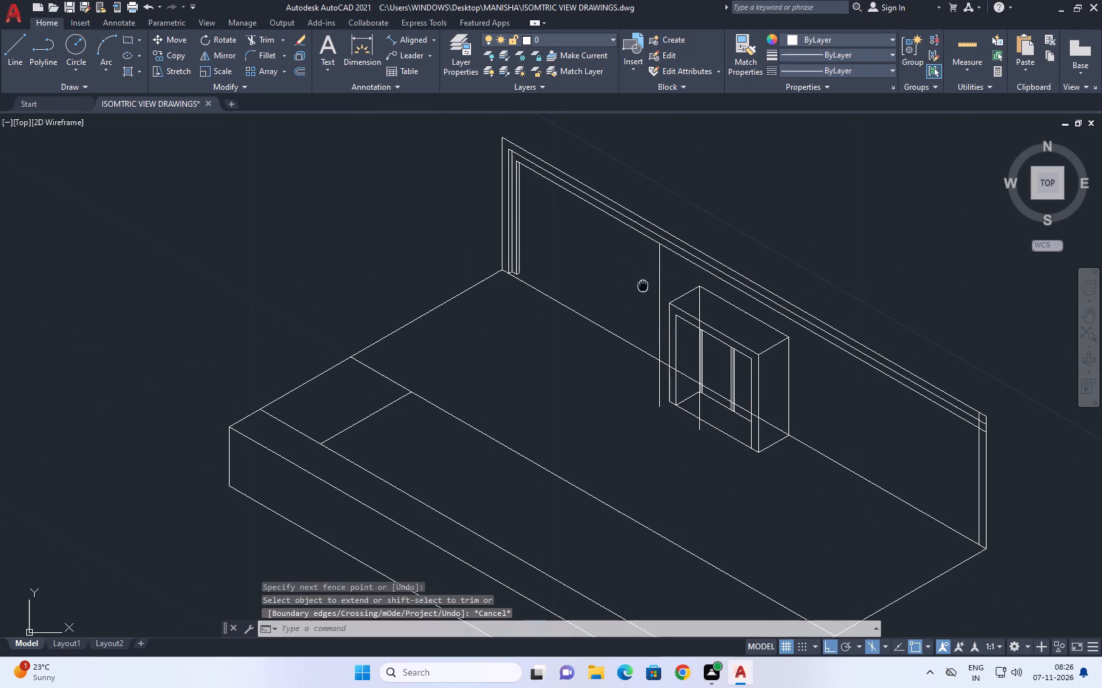
pyautogui.moveTo(643, 284); pyautogui.dragTo(643, 284, button='middle')
pyautogui.write('RT')
pyautogui.press('Escape')
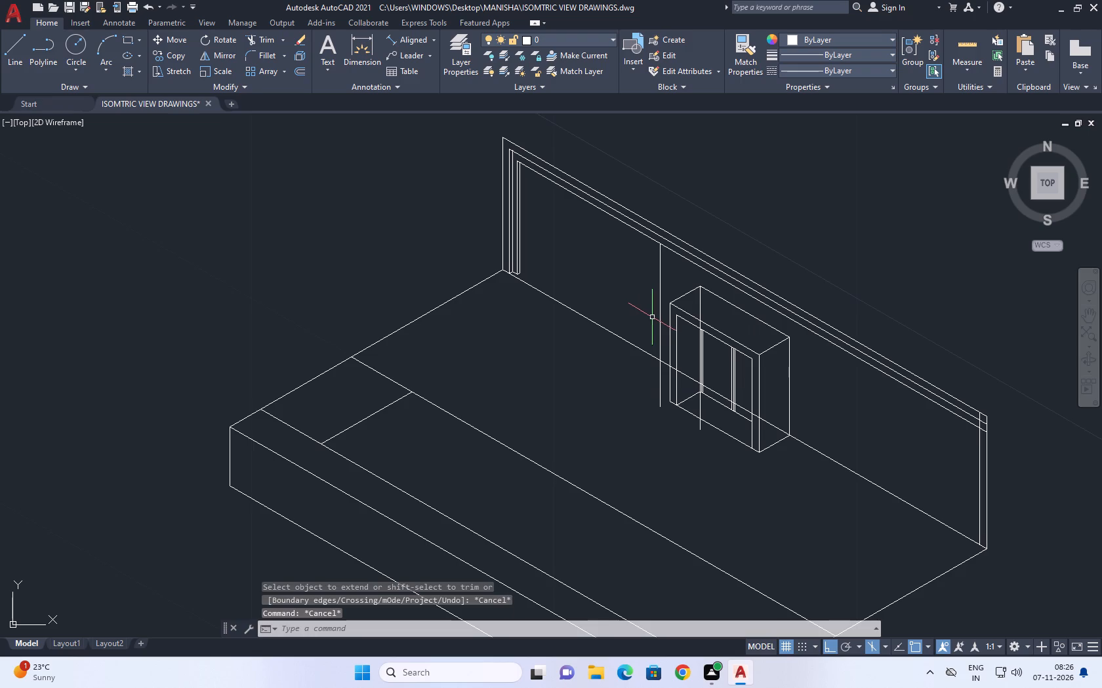
pyautogui.press('t')
pyautogui.press('r')
pyautogui.press('space')
pyautogui.scroll(2, 669, 385)
pyautogui.click(663, 339)
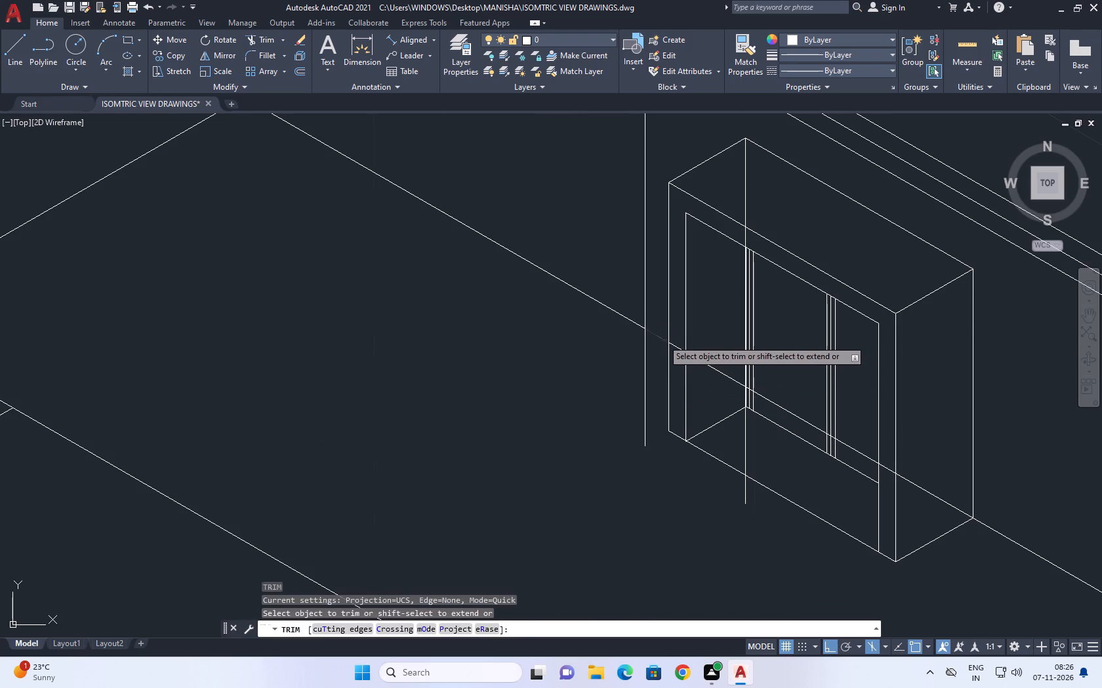
pyautogui.press('Escape')
# Draw a line about 5.6 long at 330° from the innermost post's foot, parallel to the base line, into the gate block.
pyautogui.moveTo(589, 330); pyautogui.dragTo(672, 371, button='middle')
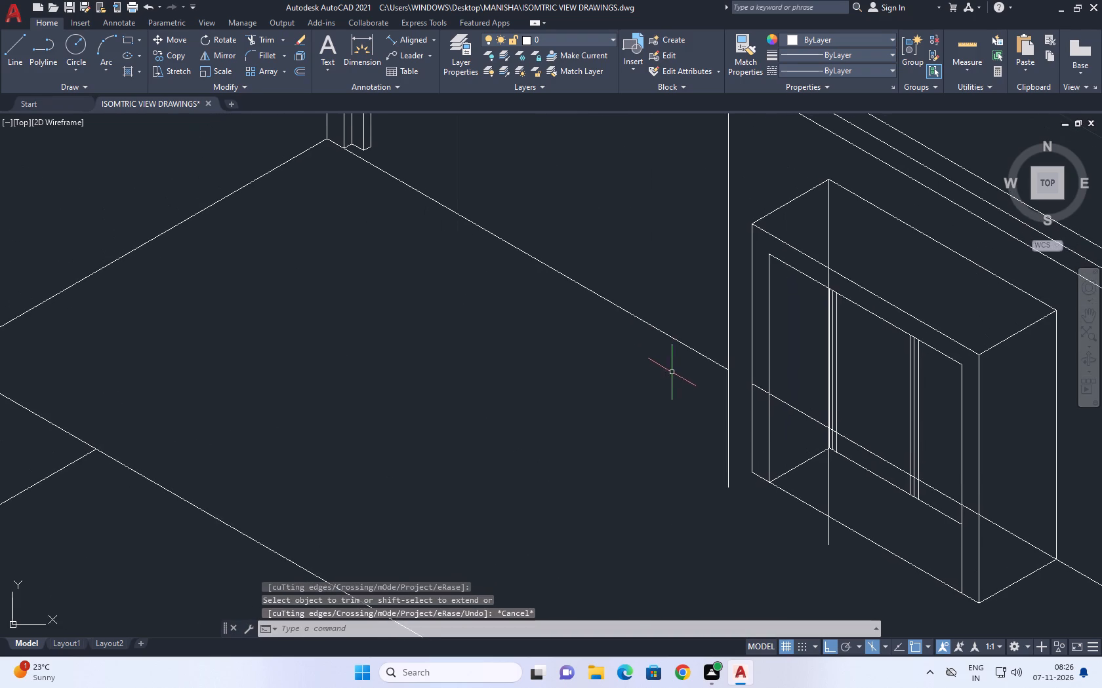
pyautogui.scroll(-1, 582, 346)
pyautogui.moveTo(577, 313); pyautogui.dragTo(583, 343, button='middle')
pyautogui.press('l')
pyautogui.press('space')
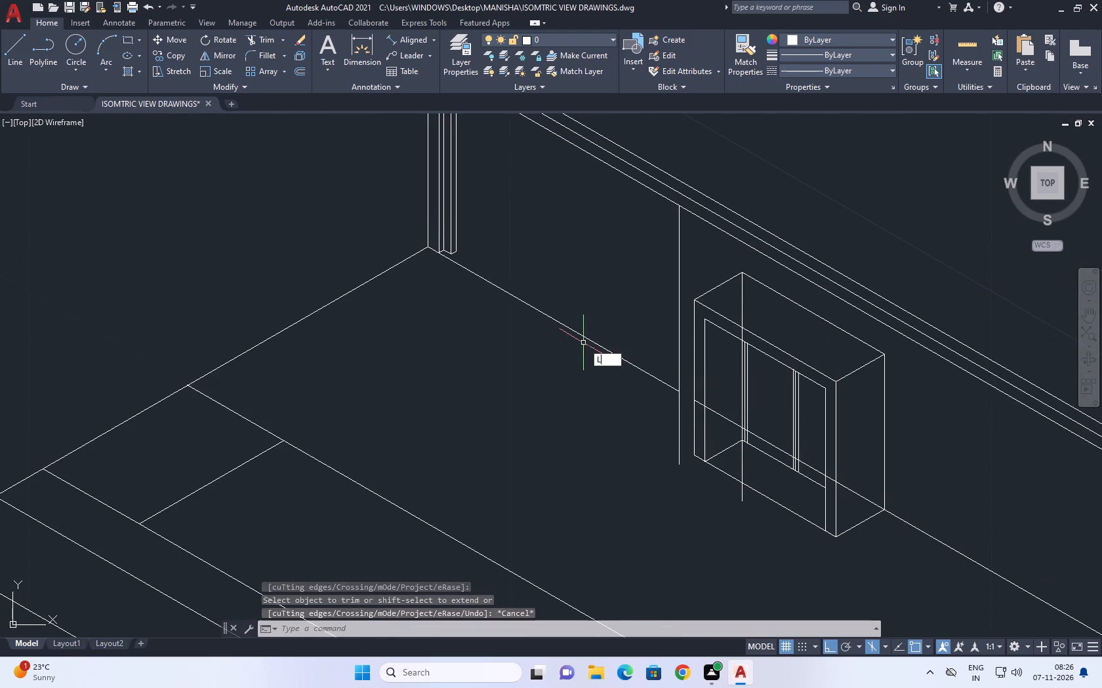
pyautogui.click(459, 250)
pyautogui.scroll(1, 720, 407)
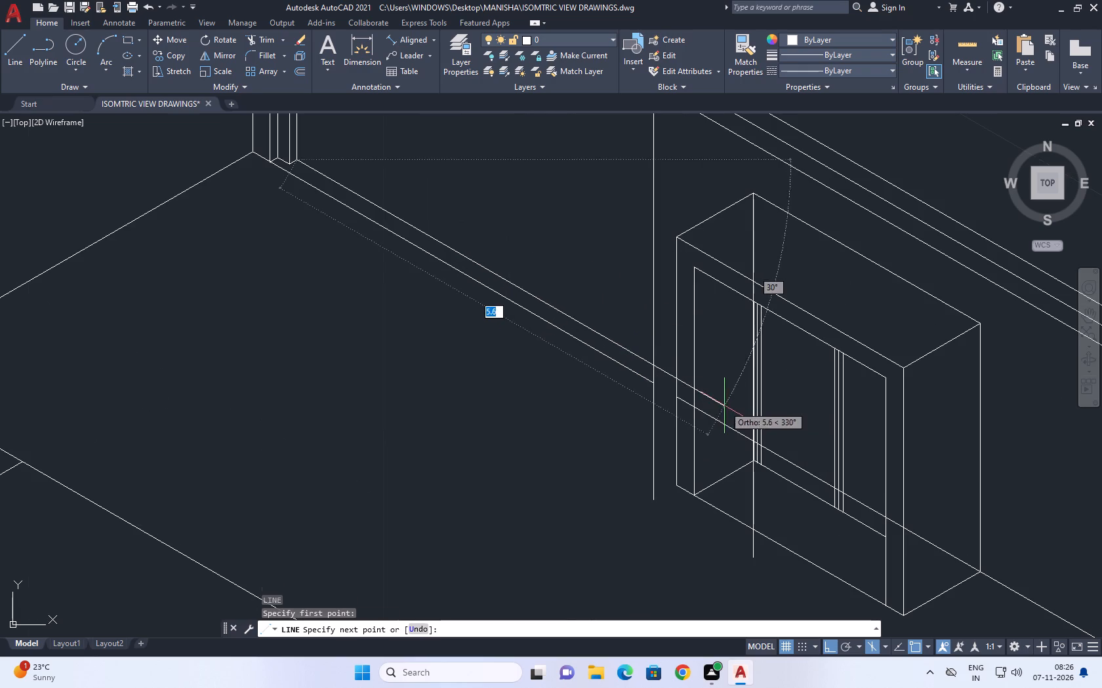
pyautogui.click(724, 406)
pyautogui.press('Escape')
# Trim the new parallel line between the standalone vertical and the gate block's nearest edge.
pyautogui.write('TR')
pyautogui.press('space')
pyautogui.click(659, 369)
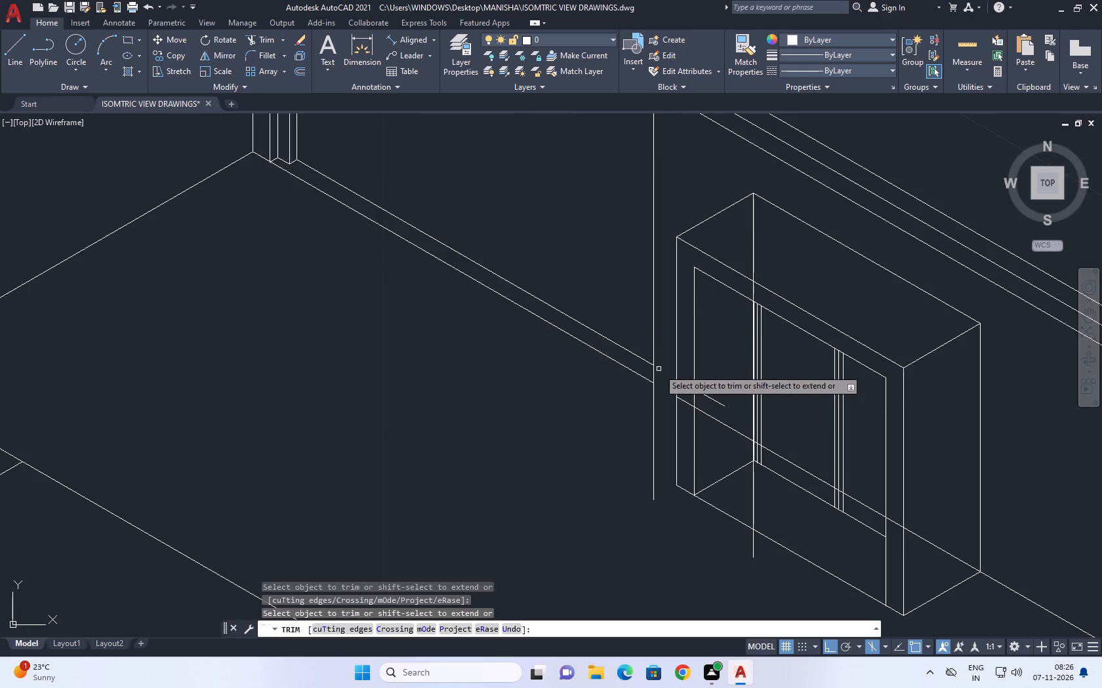
pyautogui.press('Escape')
# Erase the parallel line's stub inside the gate block and the original base line between the back corner and the standalone vertical.
pyautogui.moveTo(708, 393); pyautogui.dragTo(706, 401)
pyautogui.click(703, 406)
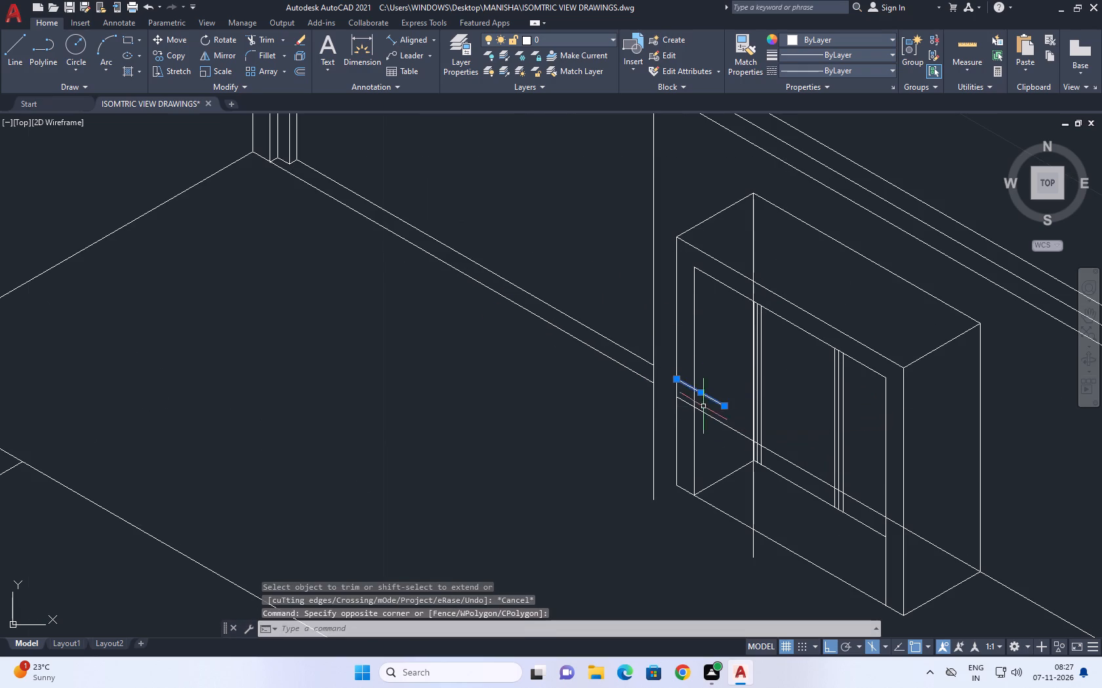
pyautogui.click(579, 334)
pyautogui.moveTo(568, 347); pyautogui.dragTo(566, 353)
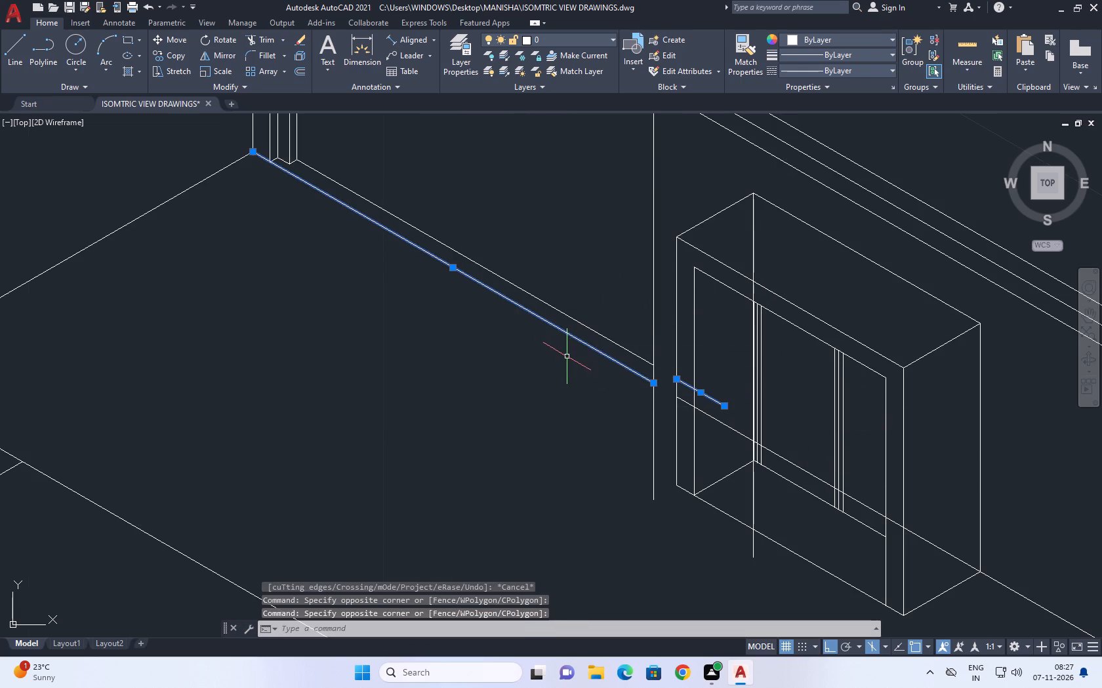
pyautogui.press('Delete')
# Draw a short line from the foot of the post's outermost step to the floor's back corner.
pyautogui.moveTo(461, 292); pyautogui.dragTo(565, 398, button='middle')
pyautogui.press('l')
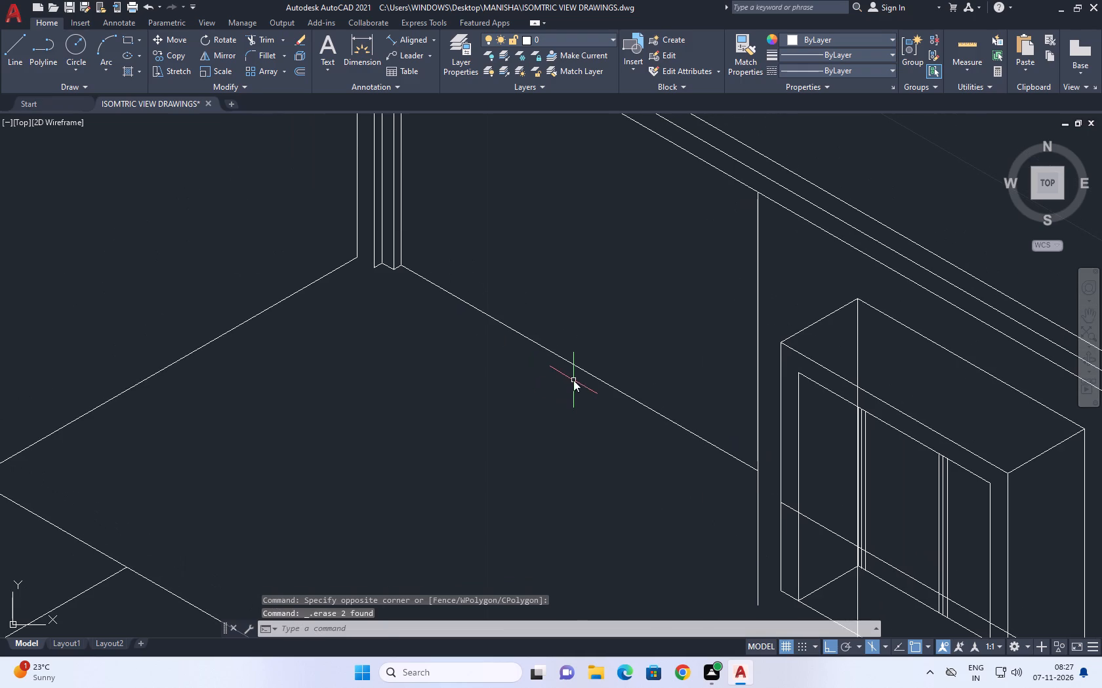
pyautogui.press('space')
pyautogui.click(372, 265)
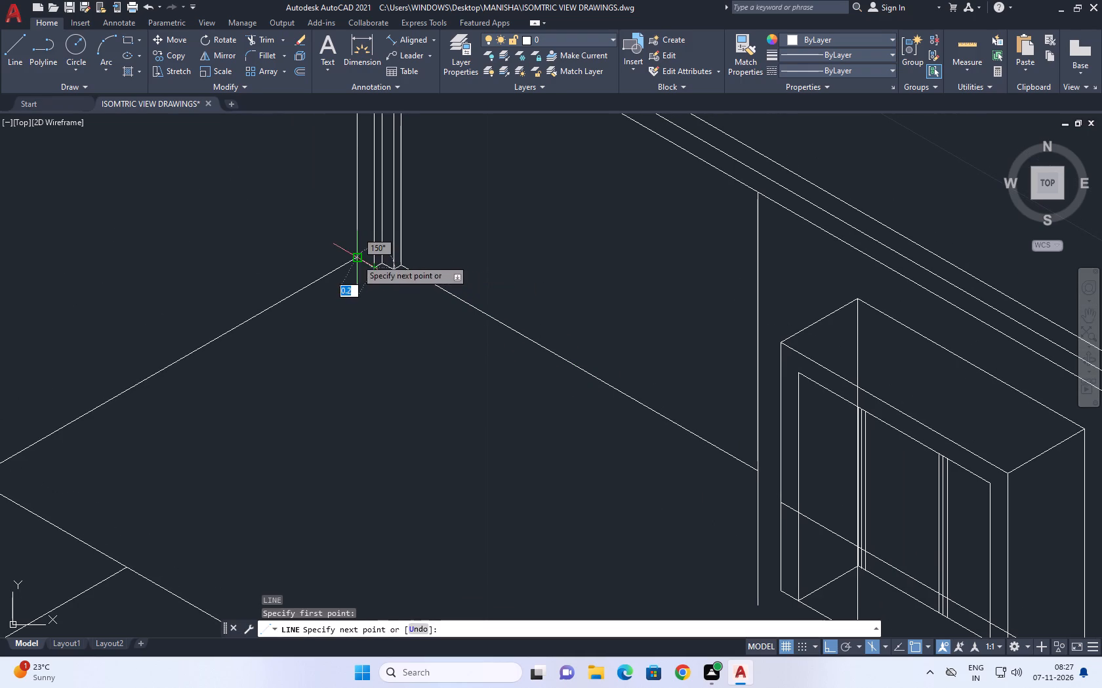
pyautogui.click(354, 251)
pyautogui.hotkey('ctrl', 'z')
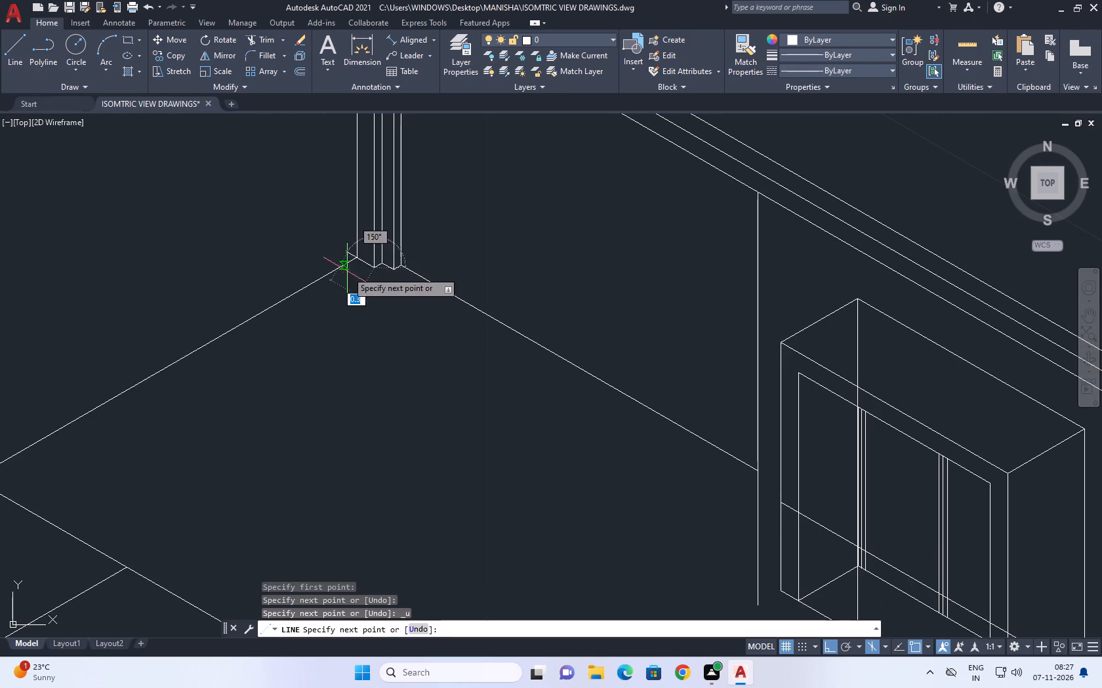
pyautogui.scroll(3, 355, 259)
pyautogui.click(352, 261)
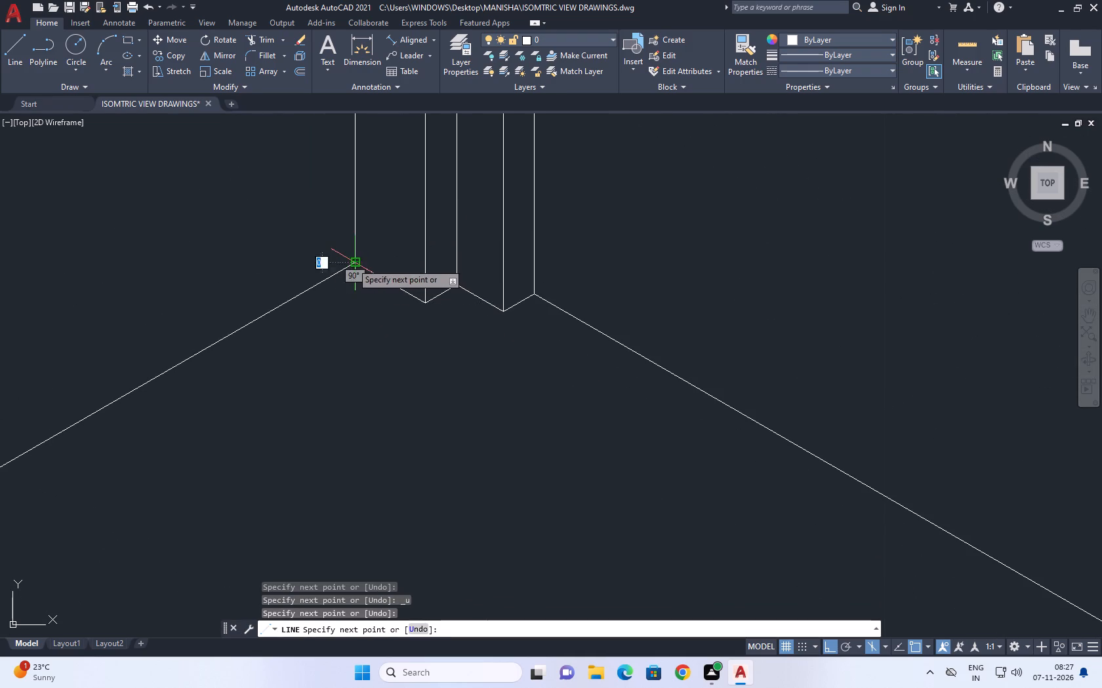
pyautogui.press('space')
# Copy the back face's base line from the innermost post's foot to the adjacent outer step corner of the frame.
pyautogui.scroll(-3, 414, 286)
pyautogui.moveTo(520, 284); pyautogui.dragTo(495, 311, button='middle')
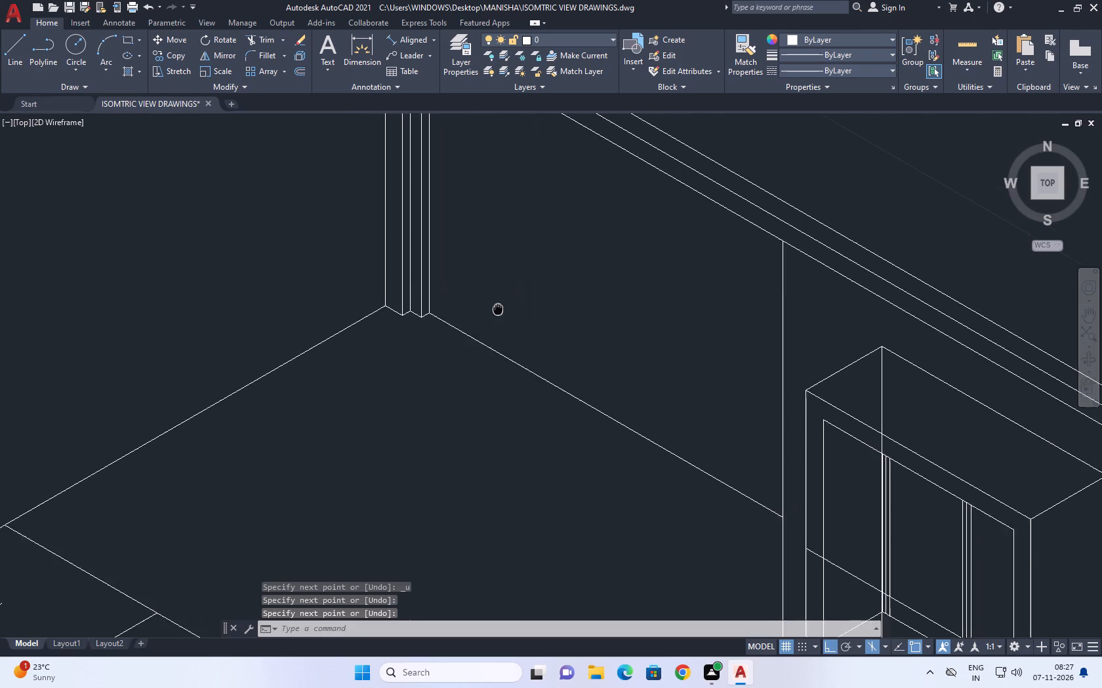
pyautogui.moveTo(495, 311); pyautogui.dragTo(476, 327, button='middle')
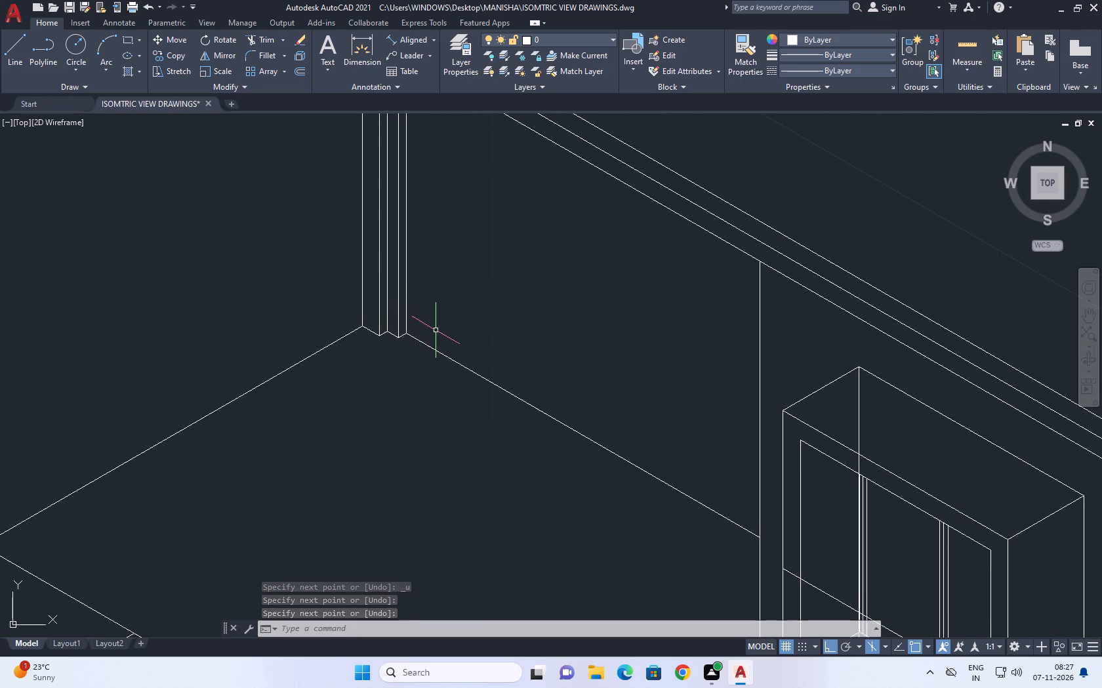
pyautogui.moveTo(436, 330); pyautogui.dragTo(449, 354, button='middle')
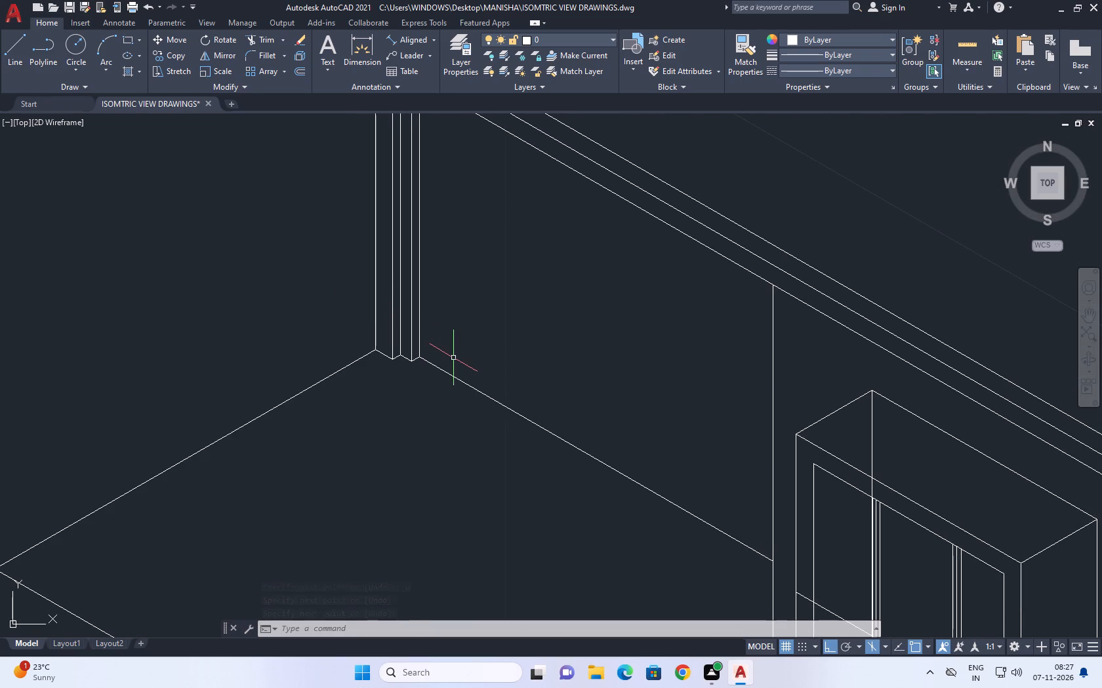
pyautogui.click(474, 380)
pyautogui.click(447, 395)
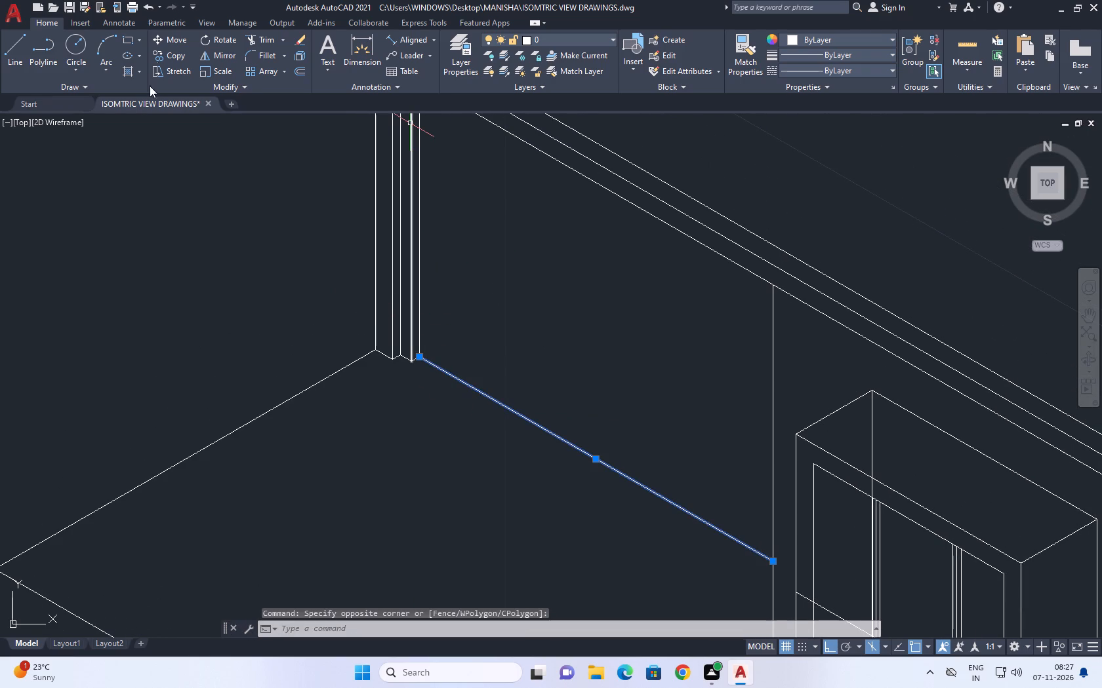
pyautogui.click(165, 60)
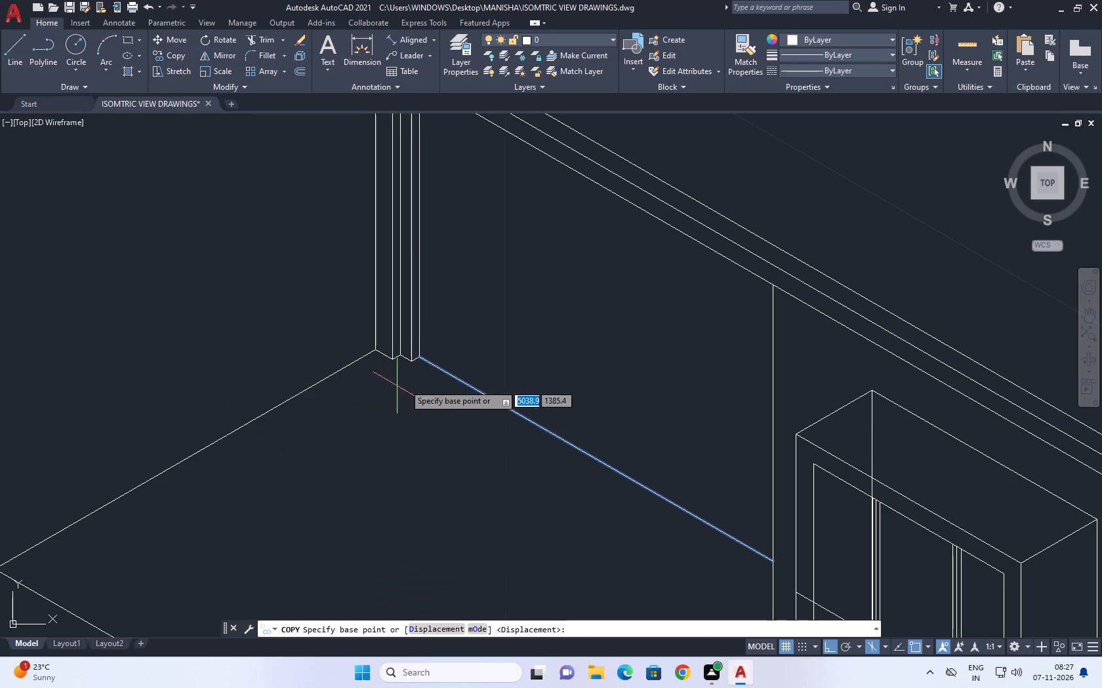
pyautogui.scroll(2, 394, 362)
pyautogui.scroll(3, 464, 355)
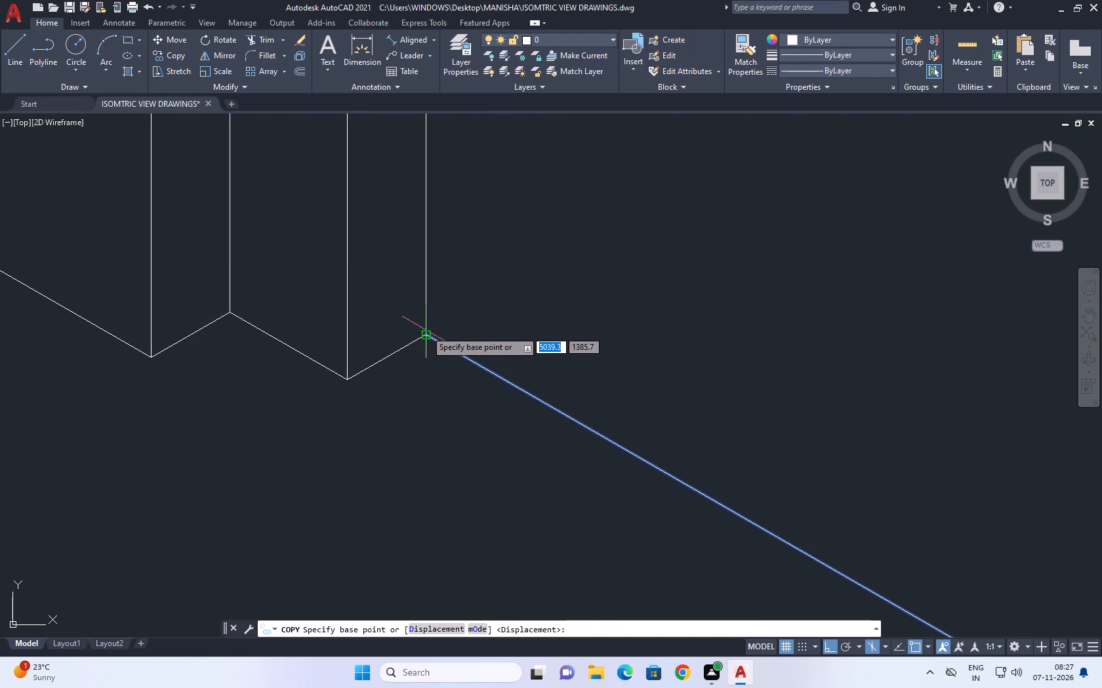
pyautogui.click(425, 332)
pyautogui.click(348, 383)
pyautogui.rightClick(464, 304)
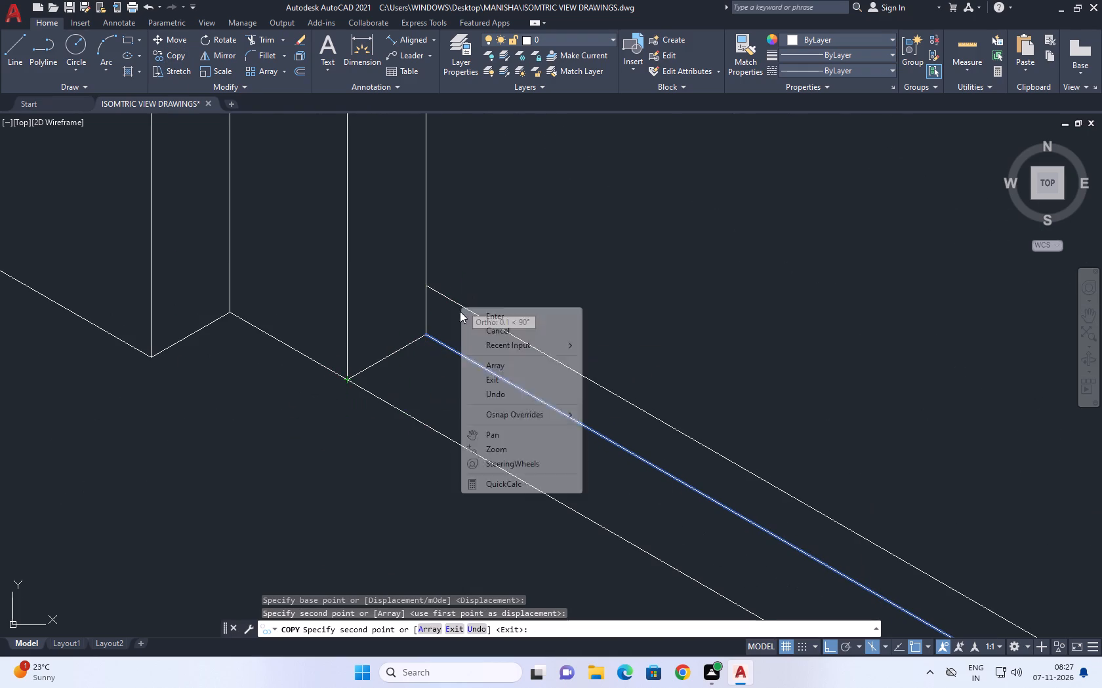
pyautogui.click(499, 326)
# Extend the copied base line to the standalone vertical beside the gate block.
pyautogui.scroll(-6, 470, 336)
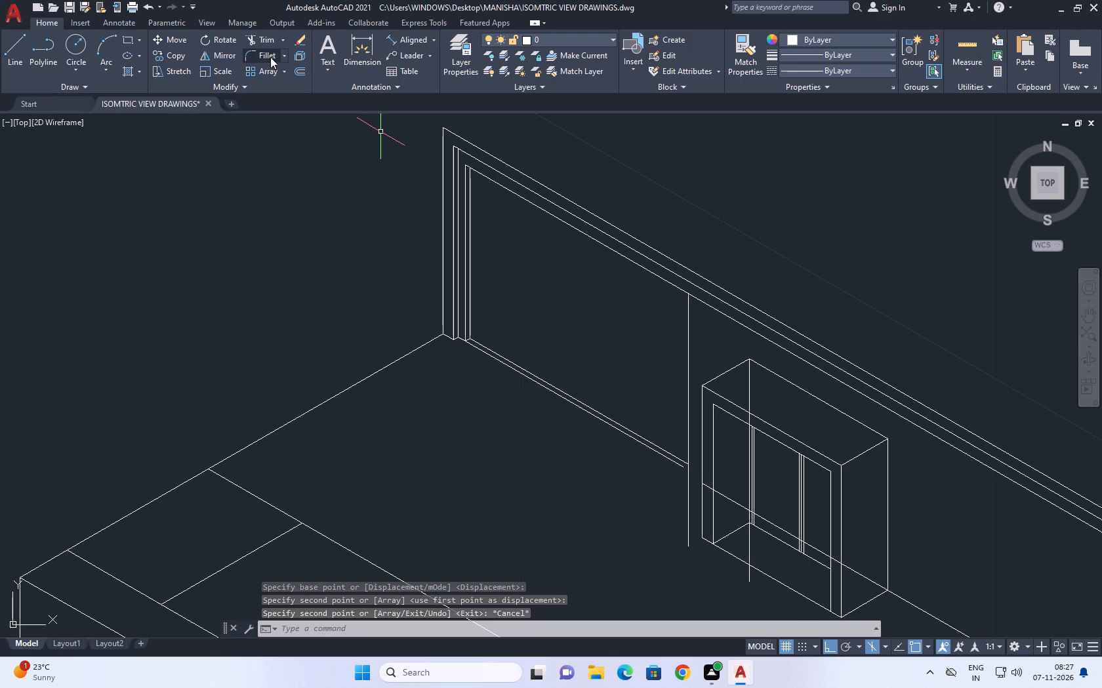
pyautogui.write('EX')
pyautogui.press('space')
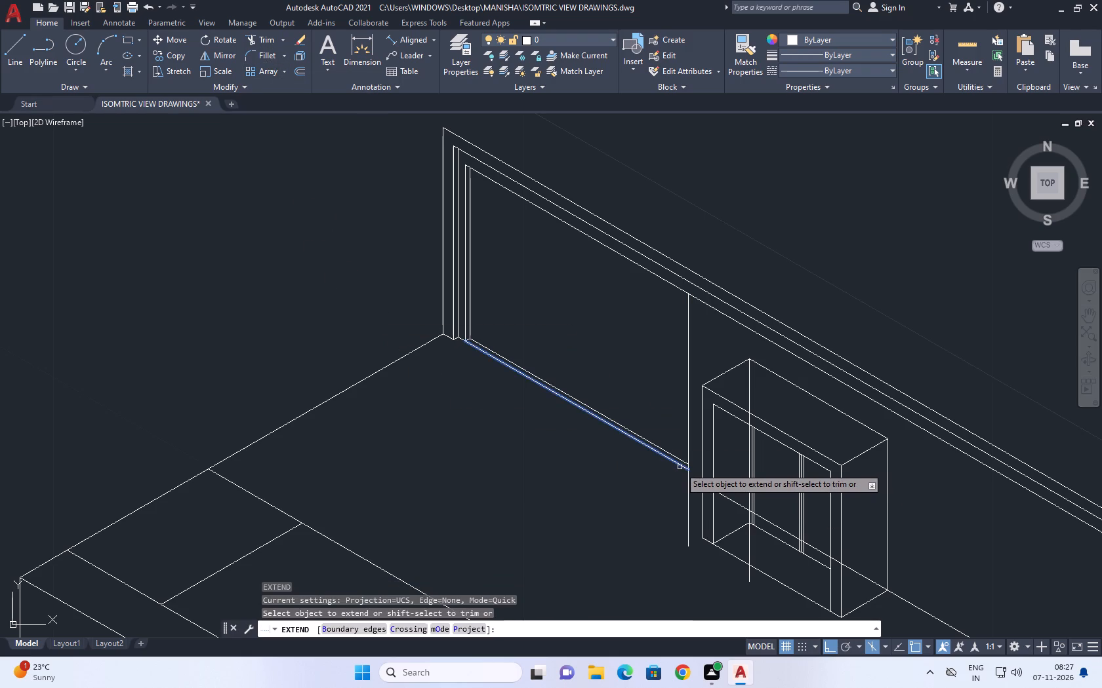
pyautogui.click(680, 467)
pyautogui.press('Escape')
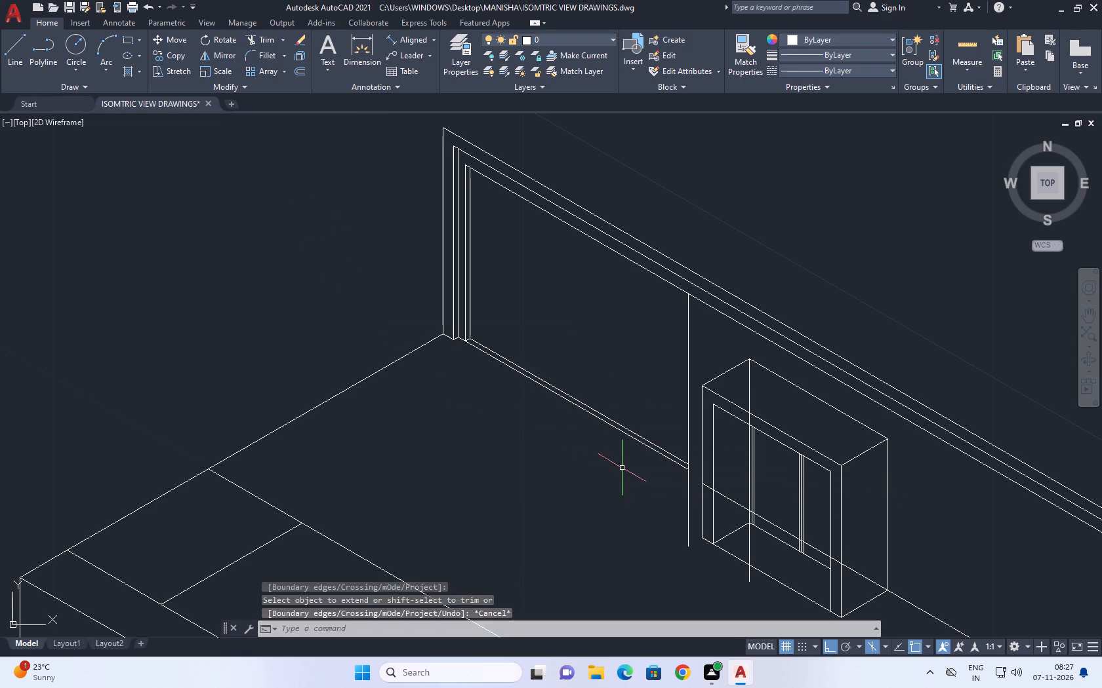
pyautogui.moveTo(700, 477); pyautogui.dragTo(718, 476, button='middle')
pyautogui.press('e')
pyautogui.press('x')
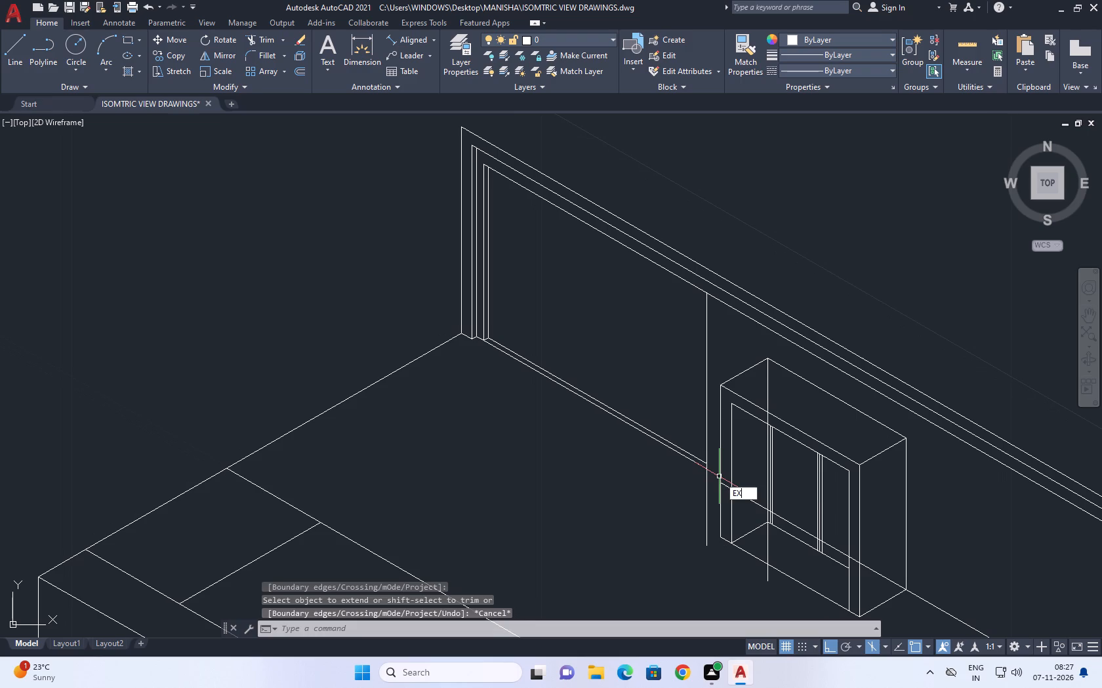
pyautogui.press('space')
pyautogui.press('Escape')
# Draw a line about 0.4 long at 330° from the standalone vertical, below the base lines, across the gate block's nearest edge.
pyautogui.press('l')
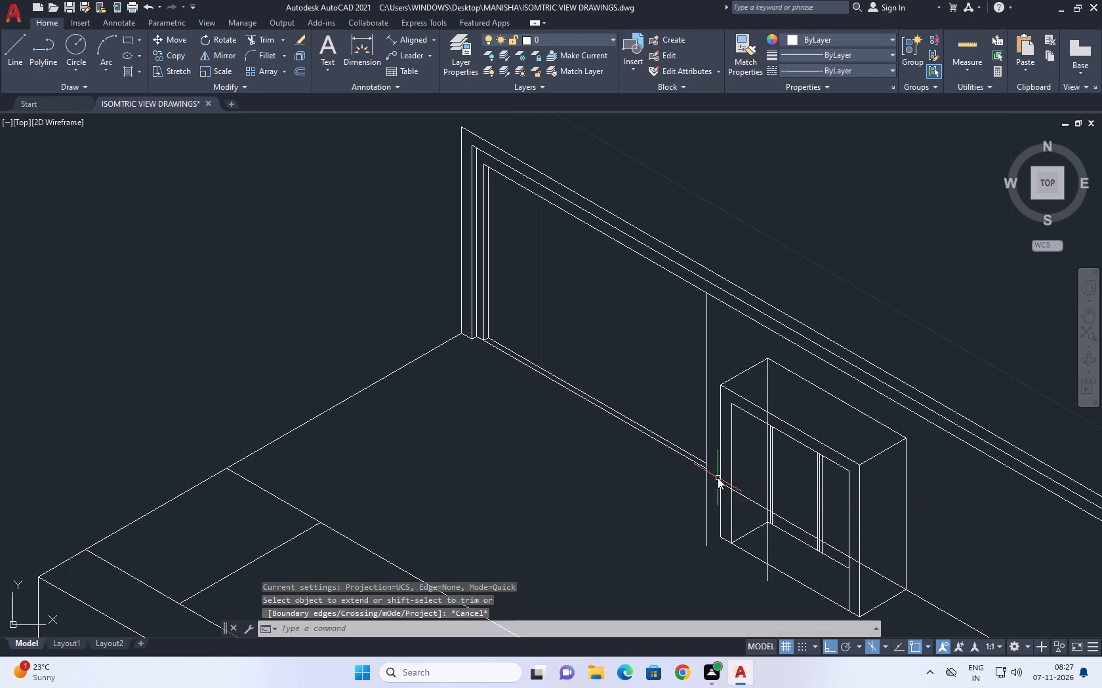
pyautogui.press('space')
pyautogui.scroll(3, 713, 481)
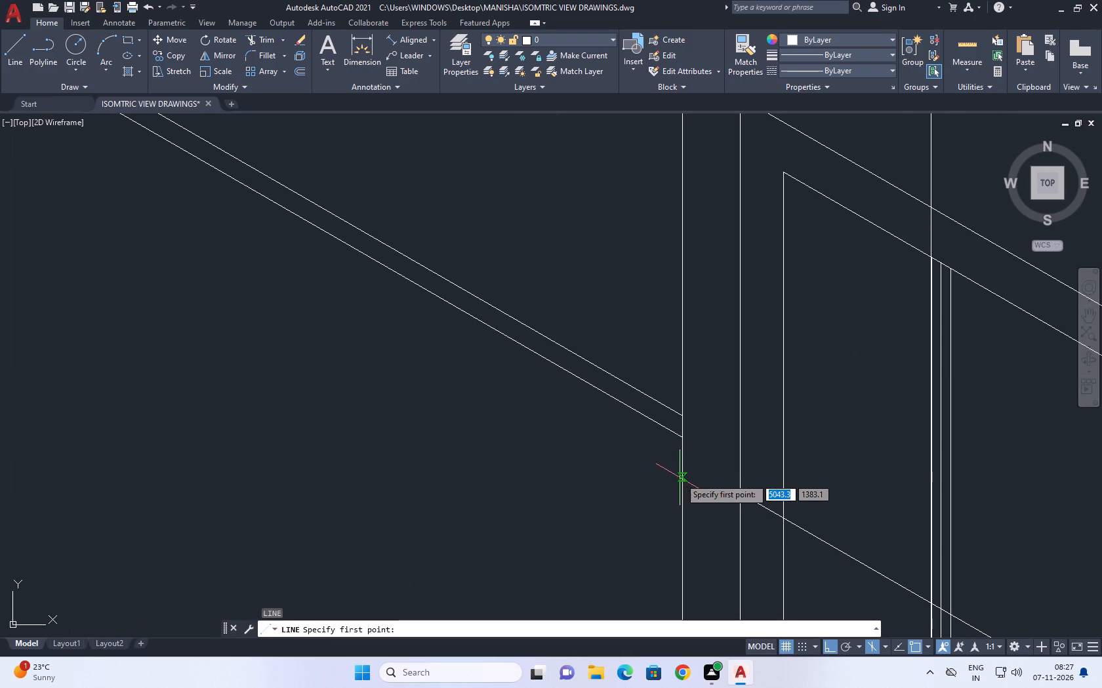
pyautogui.click(682, 475)
pyautogui.scroll(3, 752, 497)
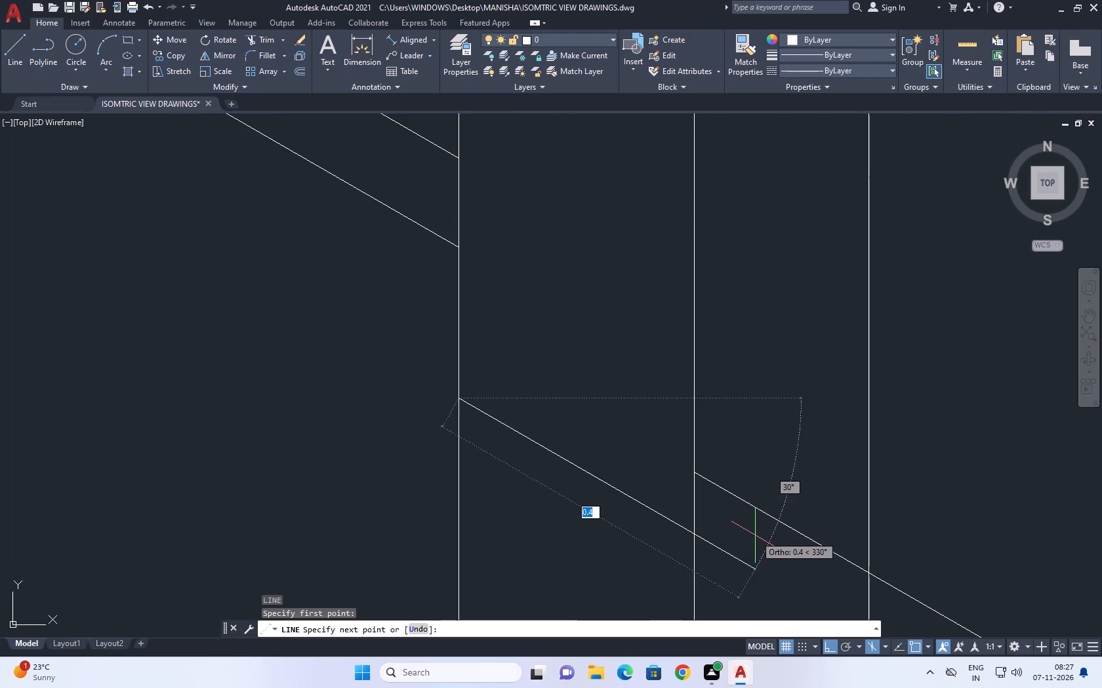
pyautogui.click(755, 535)
pyautogui.press('Escape')
# Trim the short line at the gate block's nearest edge and the standalone vertical's tail below that line.
pyautogui.press('t')
pyautogui.press('r')
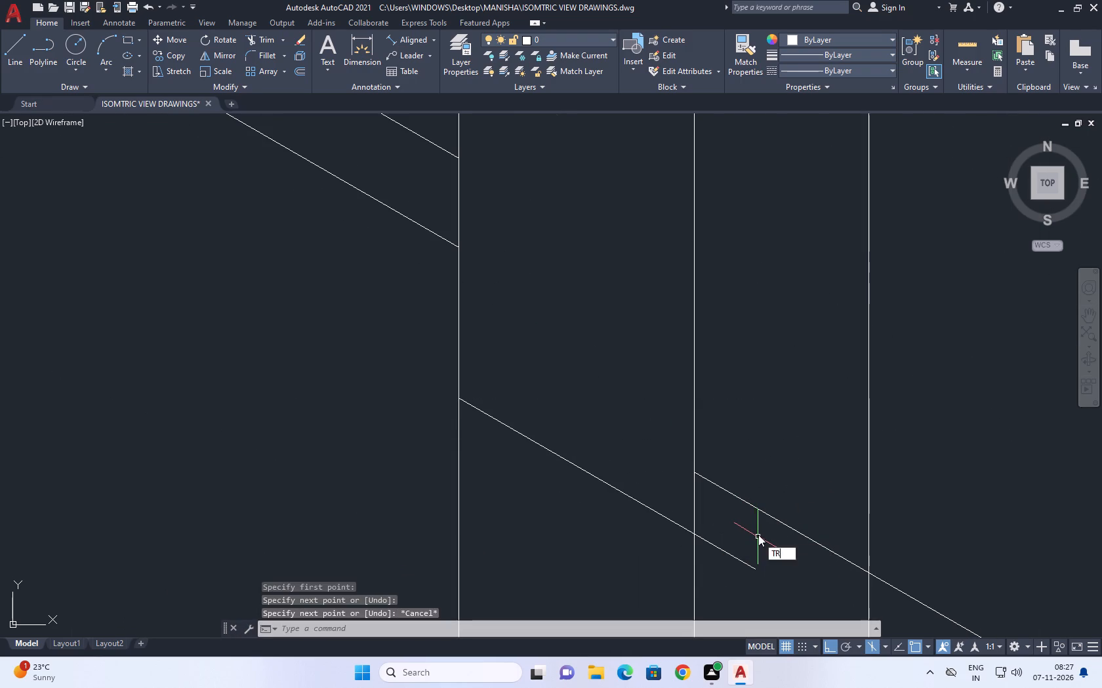
pyautogui.press('space')
pyautogui.click(750, 535)
pyautogui.click(717, 568)
pyautogui.scroll(-3, 661, 472)
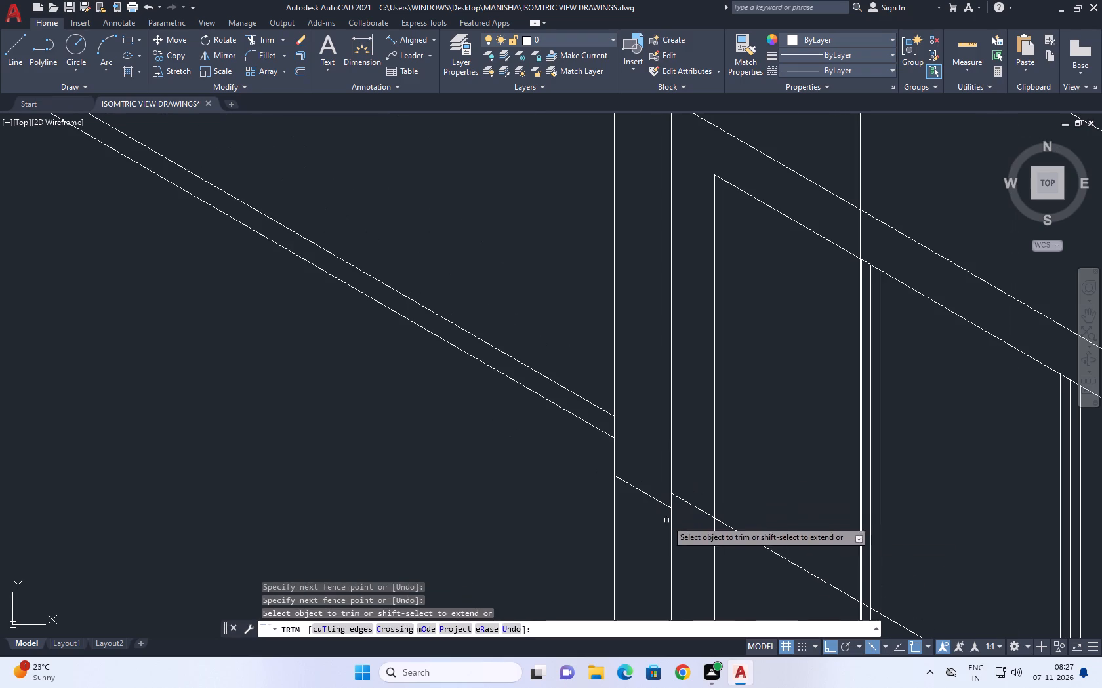
pyautogui.click(680, 539)
pyautogui.moveTo(530, 503); pyautogui.dragTo(567, 517)
pyautogui.scroll(-3, 704, 542)
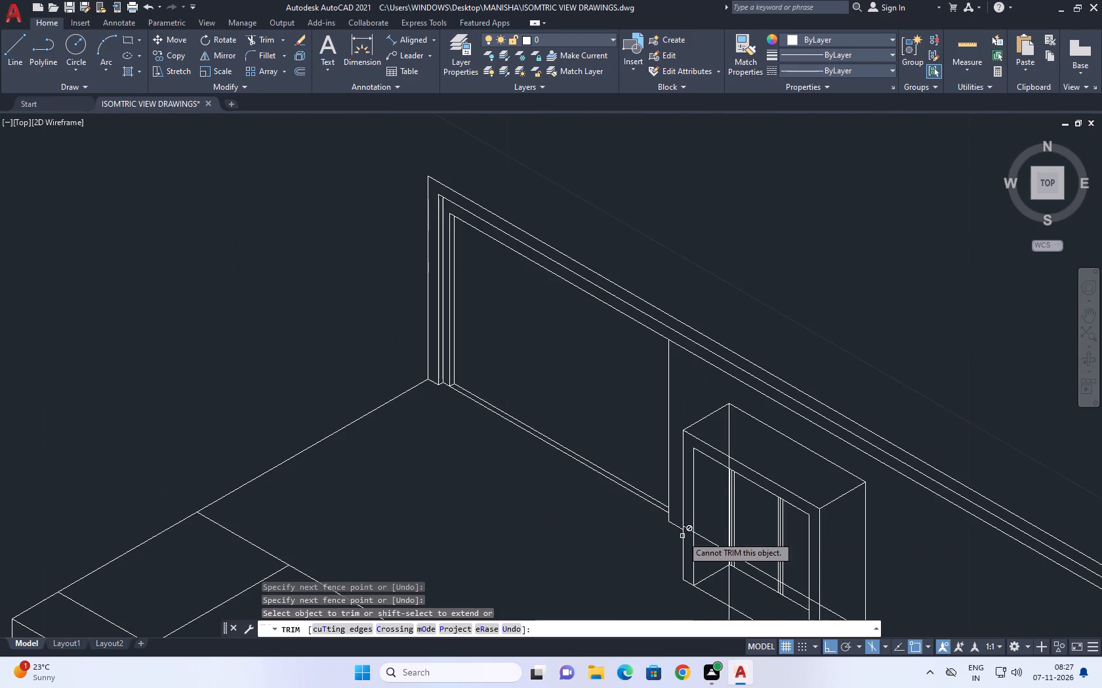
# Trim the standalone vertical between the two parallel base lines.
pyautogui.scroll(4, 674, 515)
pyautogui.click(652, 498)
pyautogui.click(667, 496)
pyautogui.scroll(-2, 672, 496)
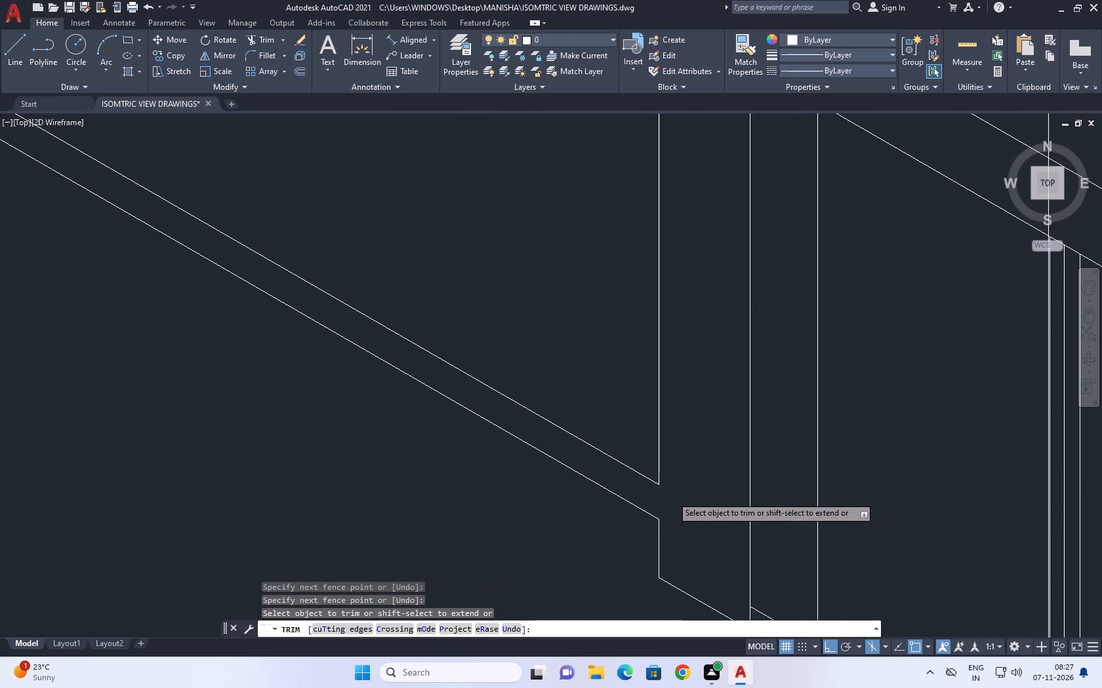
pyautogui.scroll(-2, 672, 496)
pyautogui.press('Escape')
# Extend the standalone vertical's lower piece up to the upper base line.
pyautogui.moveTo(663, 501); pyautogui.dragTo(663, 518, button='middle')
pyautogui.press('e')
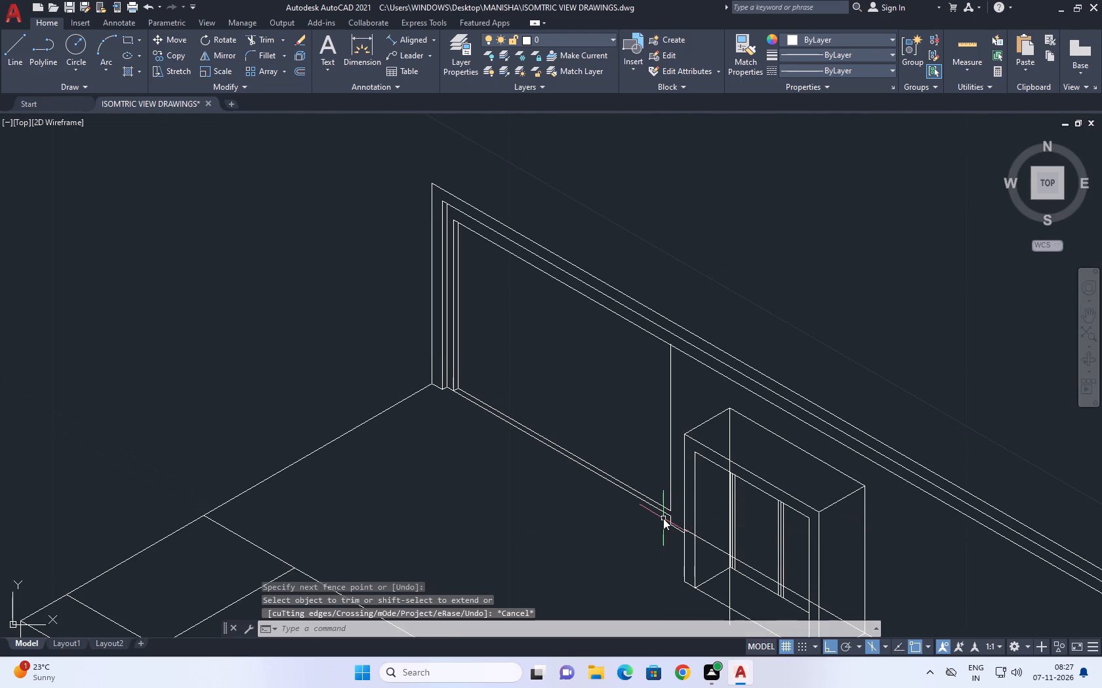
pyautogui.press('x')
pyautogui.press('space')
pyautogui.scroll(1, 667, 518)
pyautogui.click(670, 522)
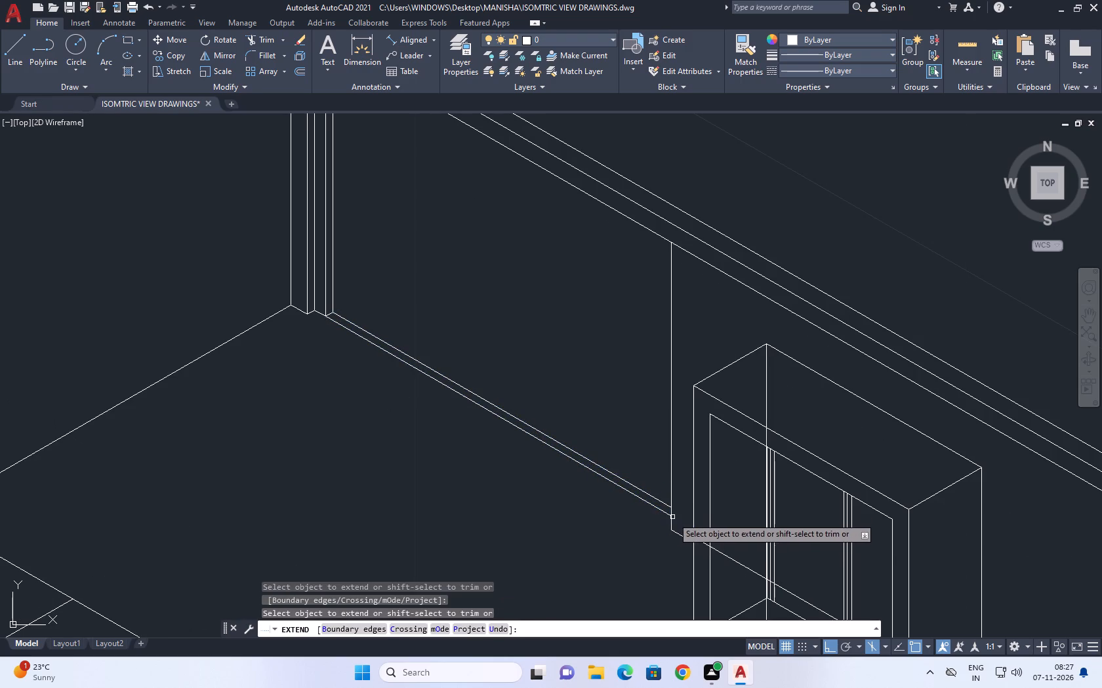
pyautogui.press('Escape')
# Stretch the standalone vertical's upper piece down to the start of the short line and erase the overlapping lower piece.
pyautogui.click(674, 489)
pyautogui.click(666, 489)
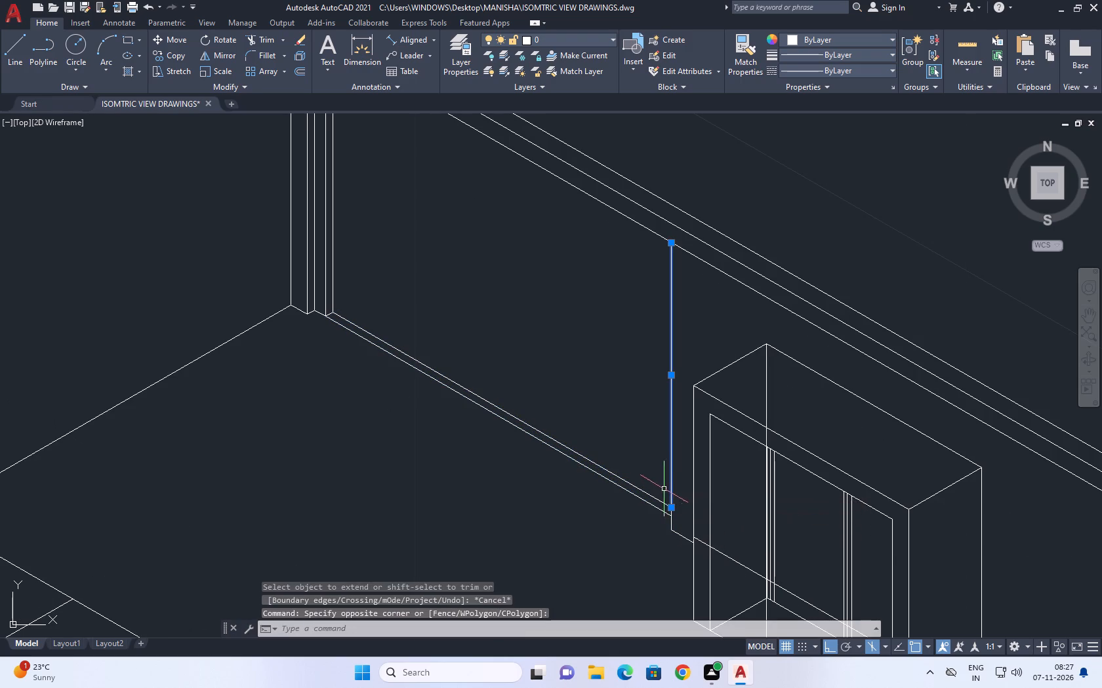
pyautogui.scroll(2, 664, 521)
pyautogui.click(704, 544)
pyautogui.click(677, 533)
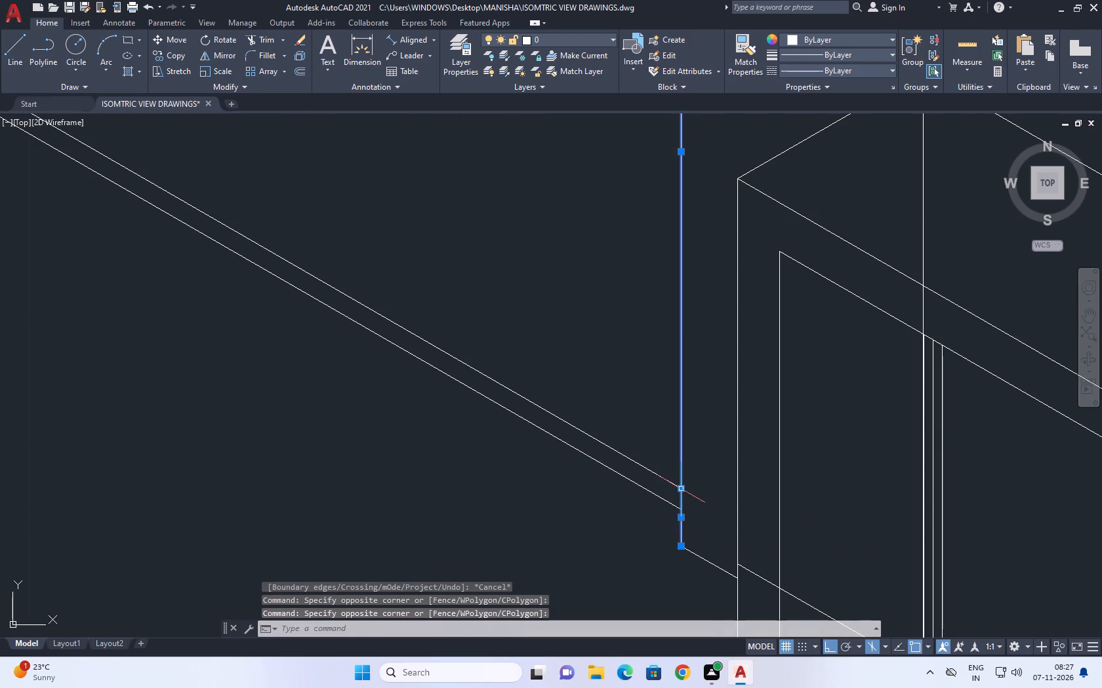
pyautogui.click(682, 490)
pyautogui.click(681, 550)
pyautogui.moveTo(678, 528); pyautogui.dragTo(643, 402, button='middle')
pyautogui.press('Escape')
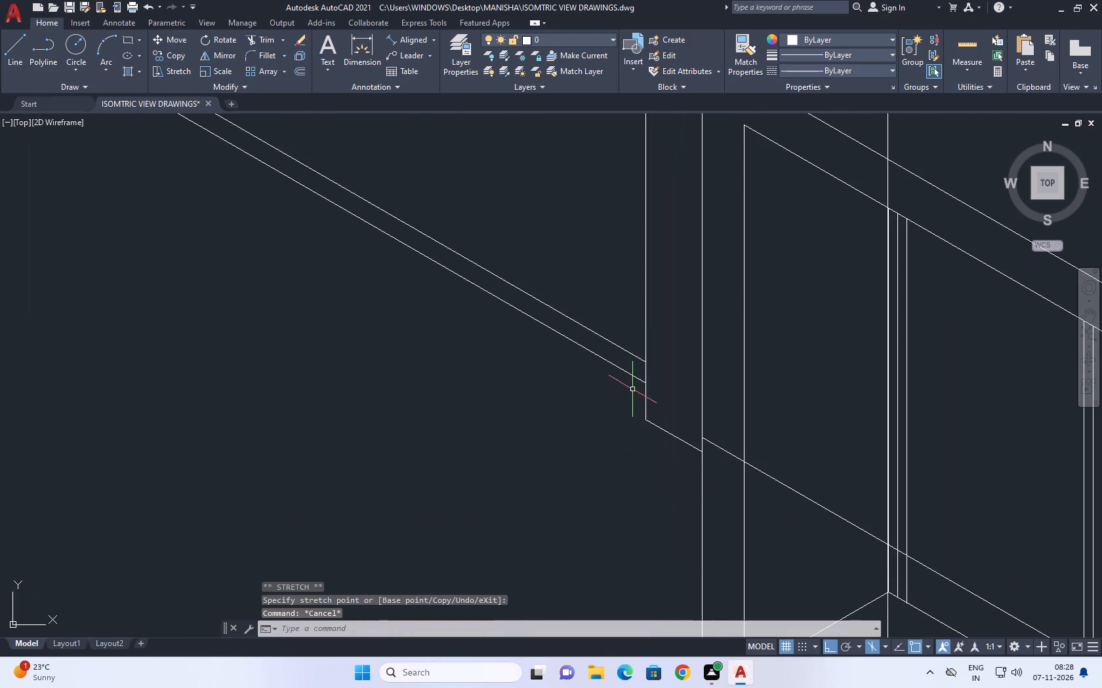
pyautogui.click(626, 306)
pyautogui.click(652, 463)
pyautogui.press('Delete')
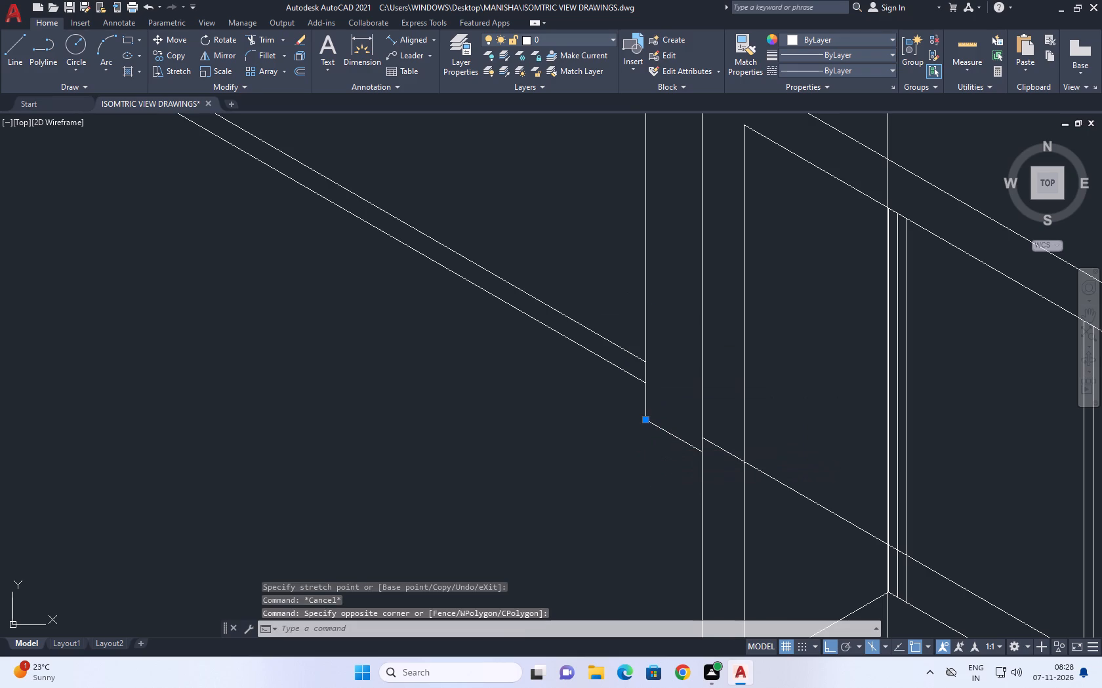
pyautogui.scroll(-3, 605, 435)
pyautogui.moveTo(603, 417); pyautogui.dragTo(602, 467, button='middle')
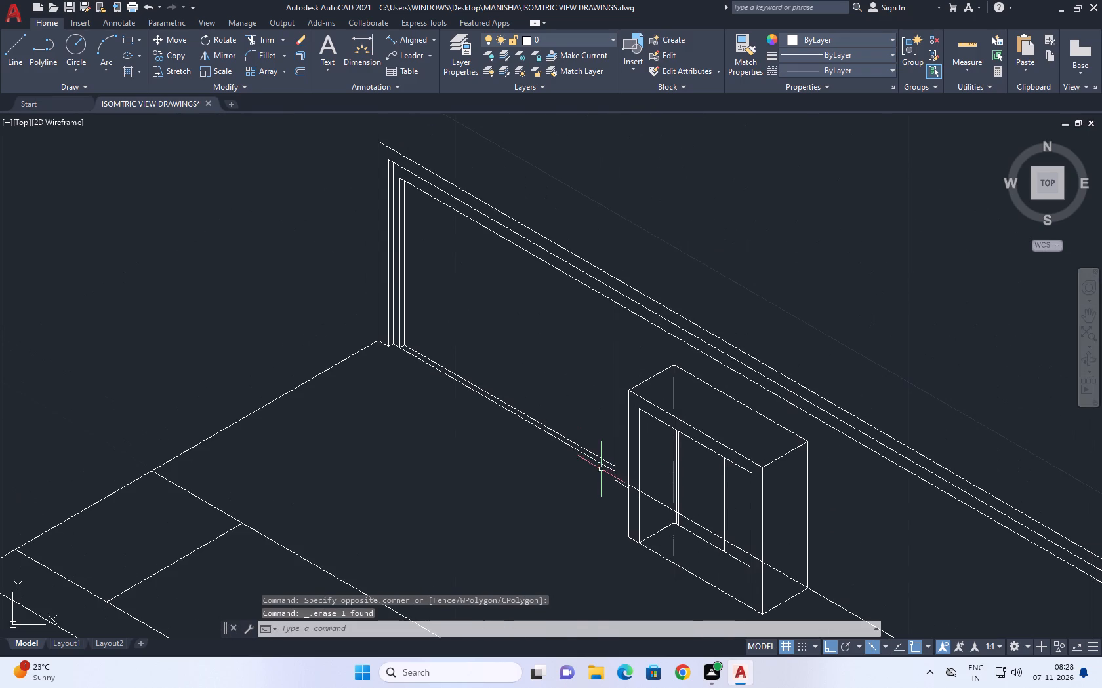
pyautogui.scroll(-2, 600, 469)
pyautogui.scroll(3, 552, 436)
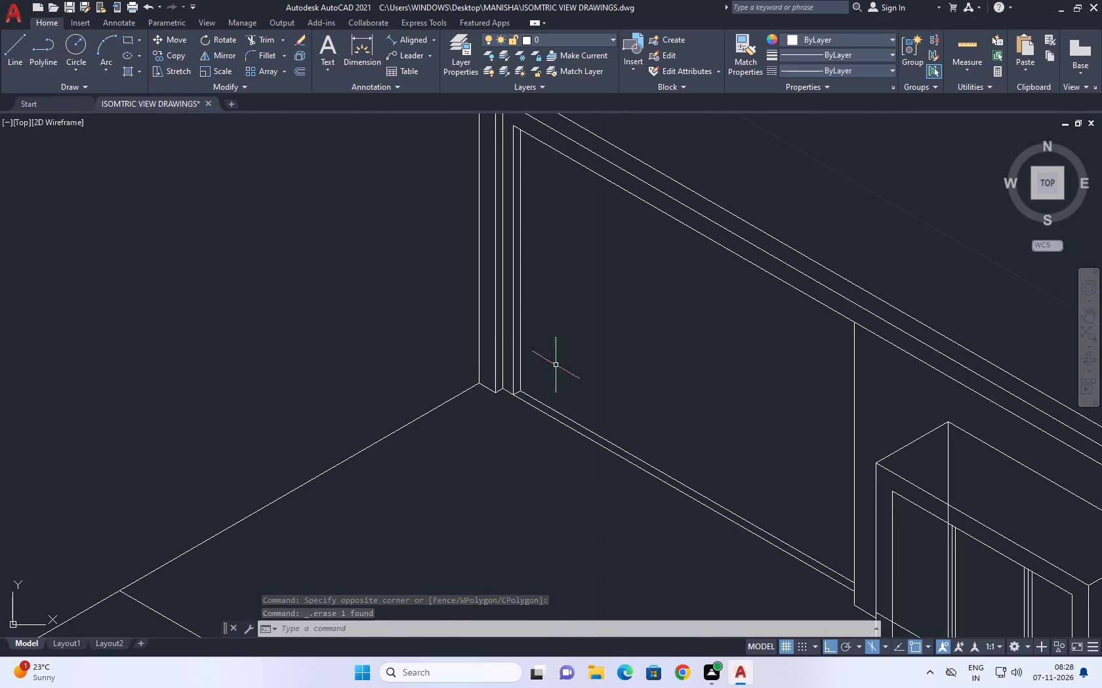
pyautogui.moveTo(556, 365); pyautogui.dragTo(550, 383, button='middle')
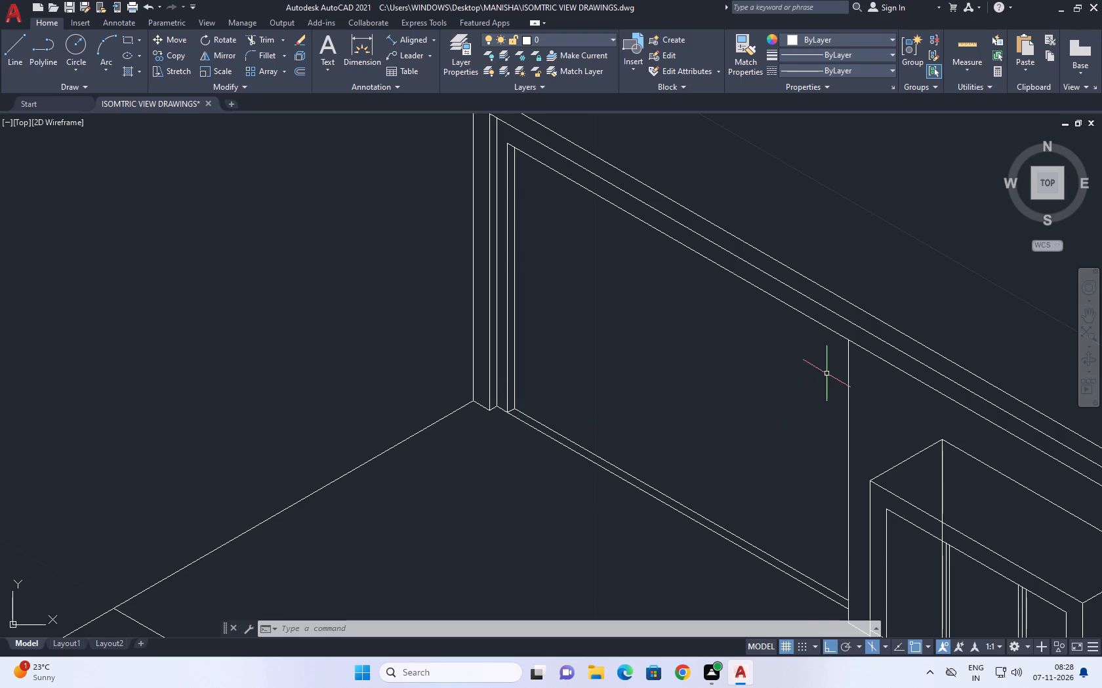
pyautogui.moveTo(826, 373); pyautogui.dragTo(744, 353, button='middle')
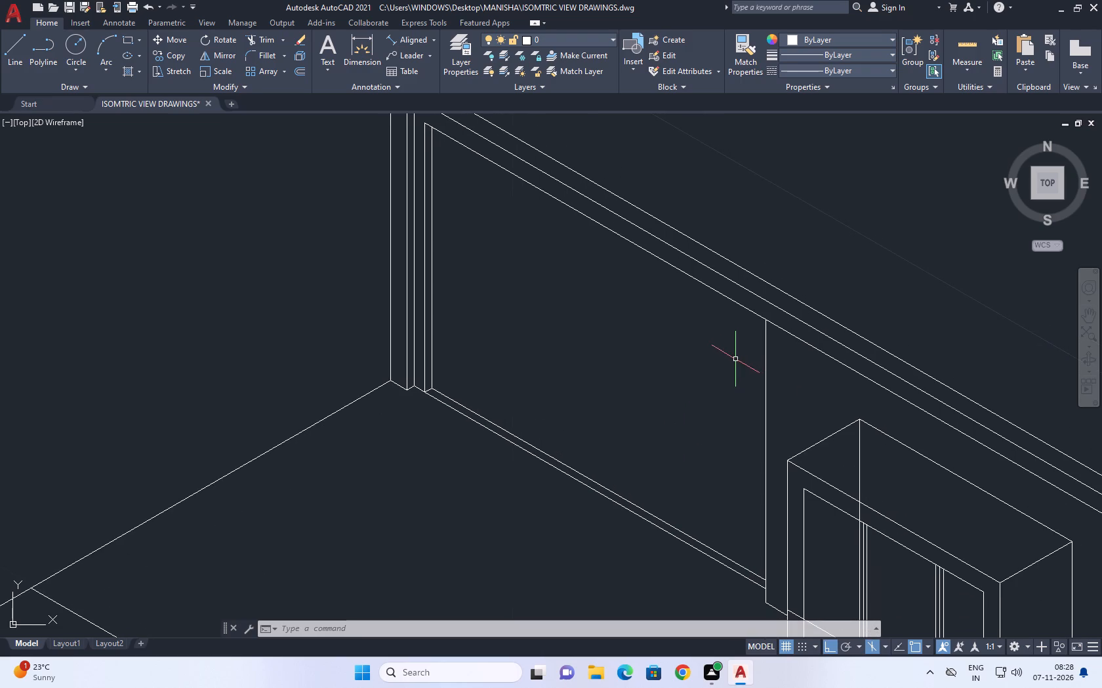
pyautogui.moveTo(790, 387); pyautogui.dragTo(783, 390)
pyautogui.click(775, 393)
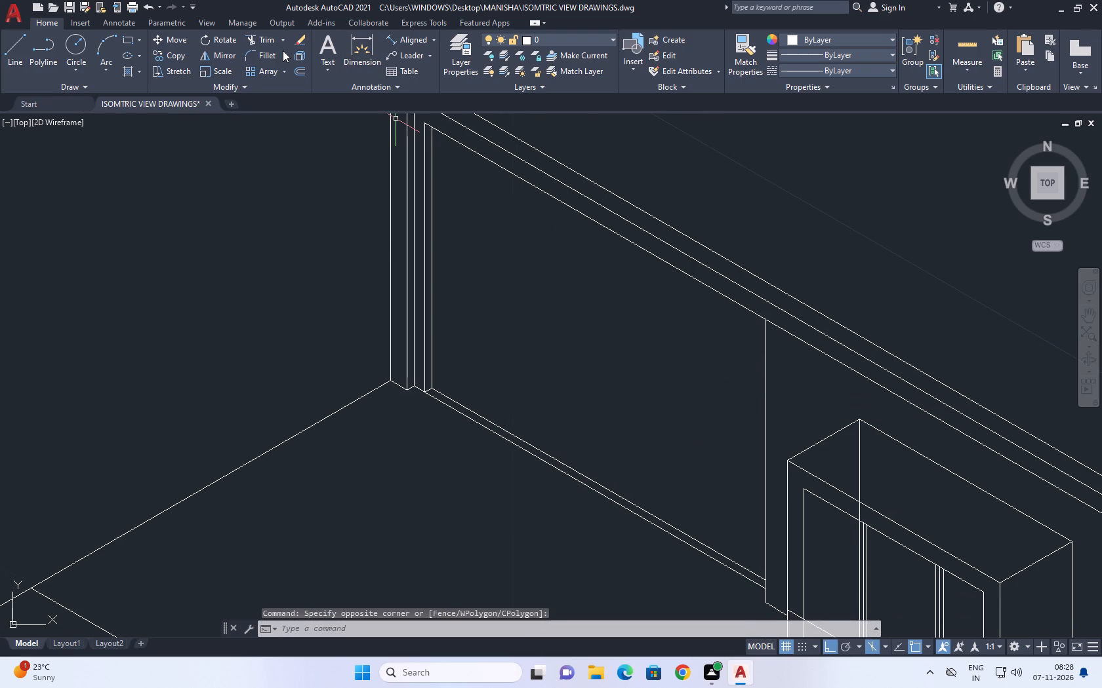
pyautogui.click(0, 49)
# Draw a line about 4.5 long at 330° from the innermost post's top to the top of the standalone vertical.
pyautogui.moveTo(525, 217); pyautogui.dragTo(538, 311, button='middle')
pyautogui.click(16, 58)
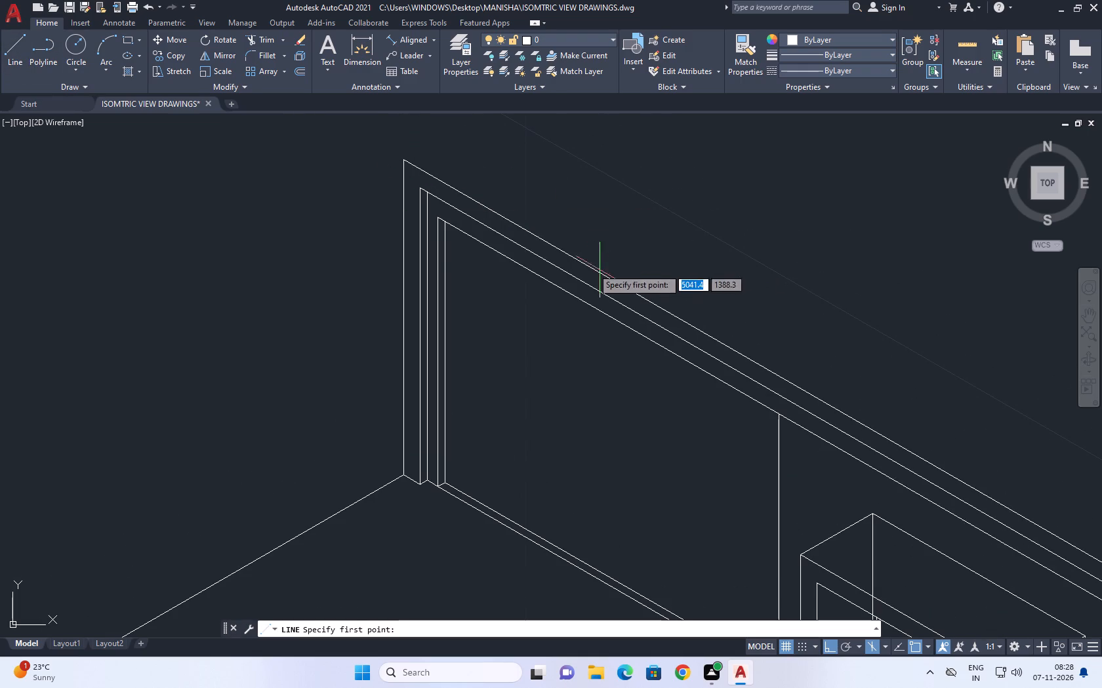
pyautogui.click(451, 220)
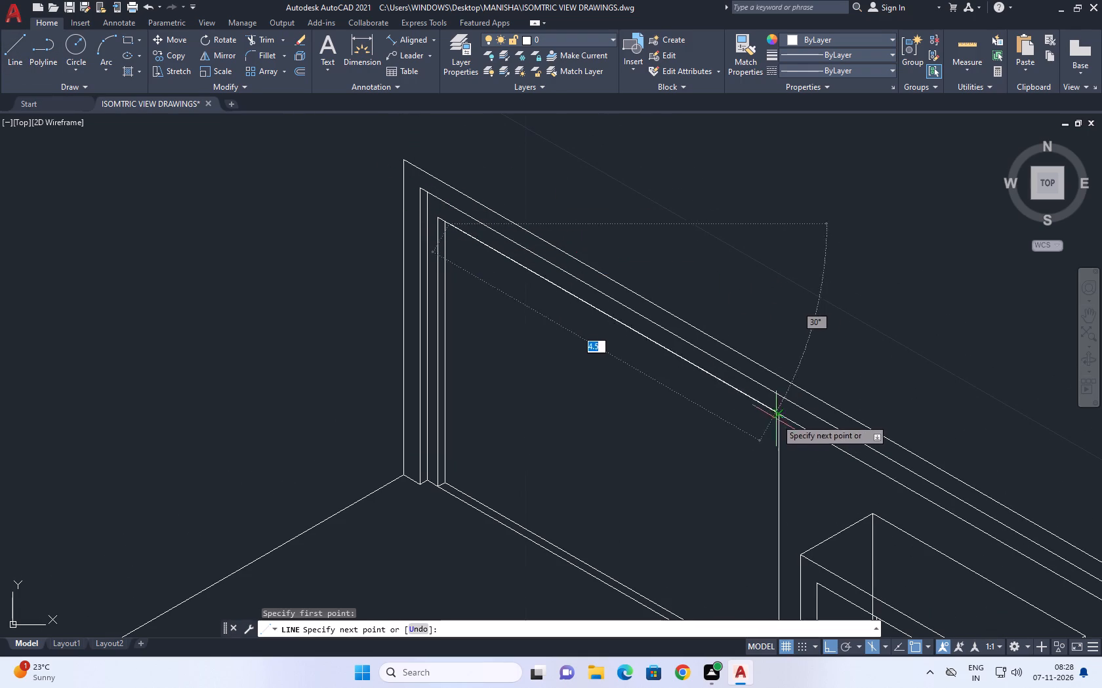
pyautogui.click(777, 413)
pyautogui.moveTo(668, 391); pyautogui.dragTo(666, 400, button='right')
pyautogui.click(723, 419)
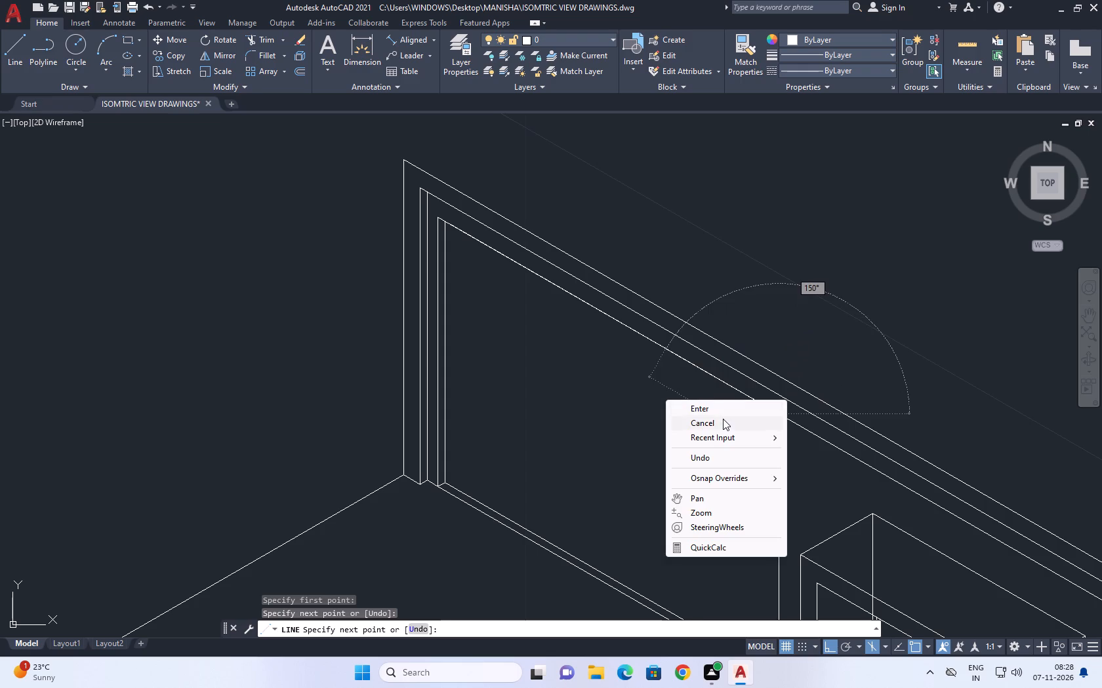
# Divide the opening's top line, from the innermost post to the standalone vertical, into 4 equal segments.
pyautogui.click(695, 368)
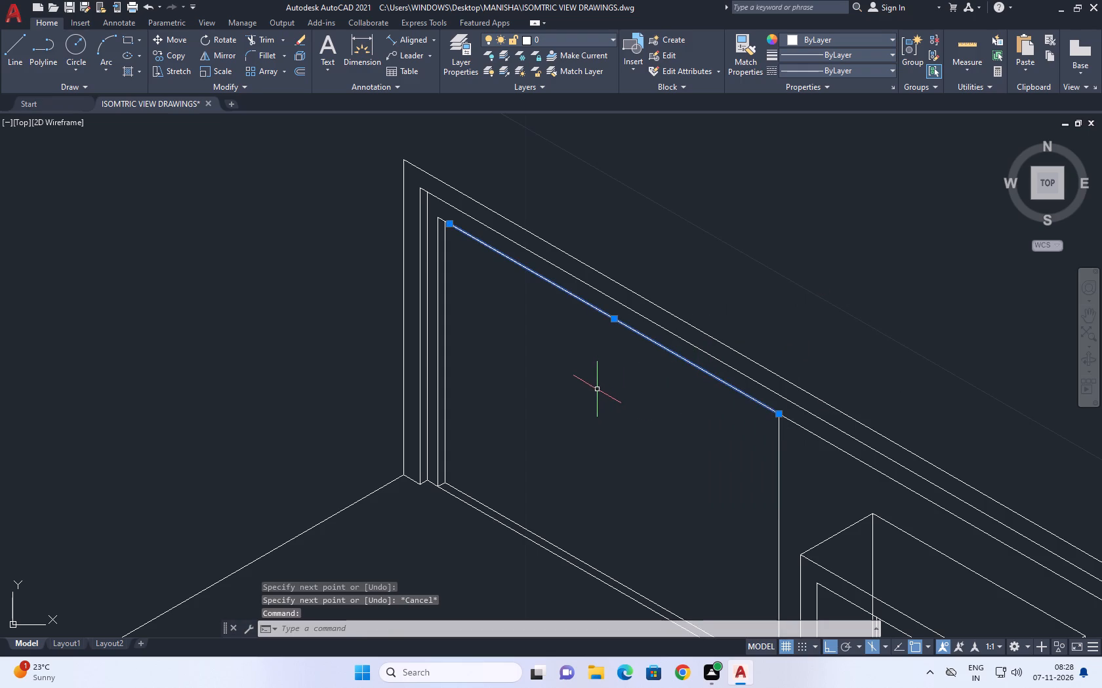
pyautogui.write('DIV')
pyautogui.press('space')
pyautogui.write('4')
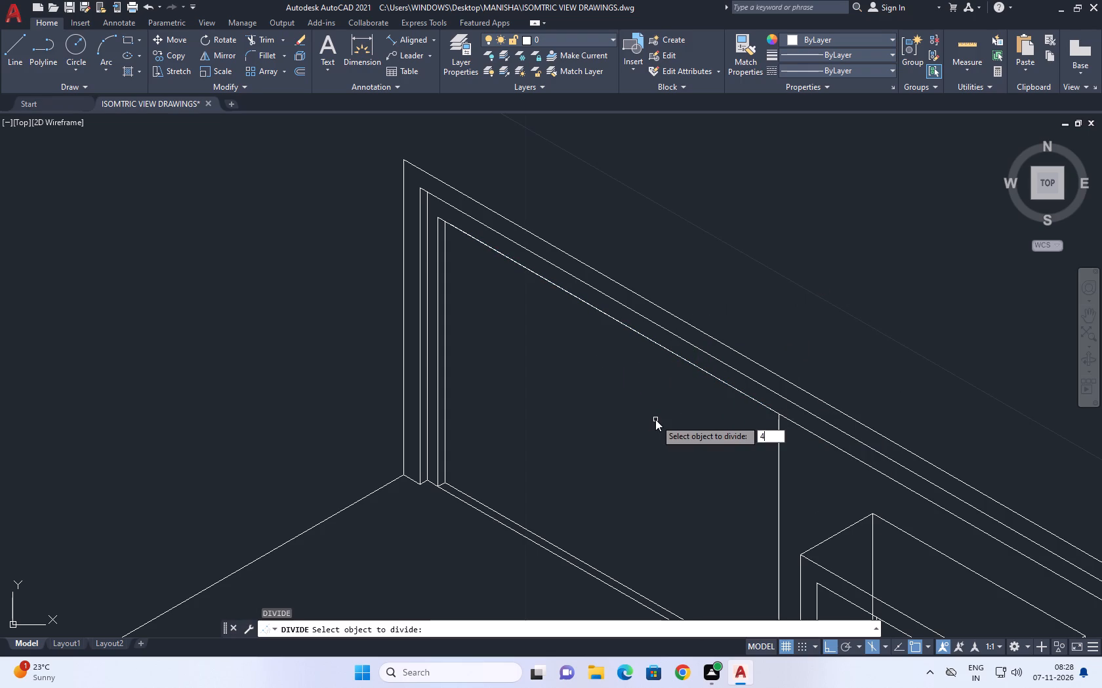
pyautogui.press('space')
pyautogui.rightClick(637, 367)
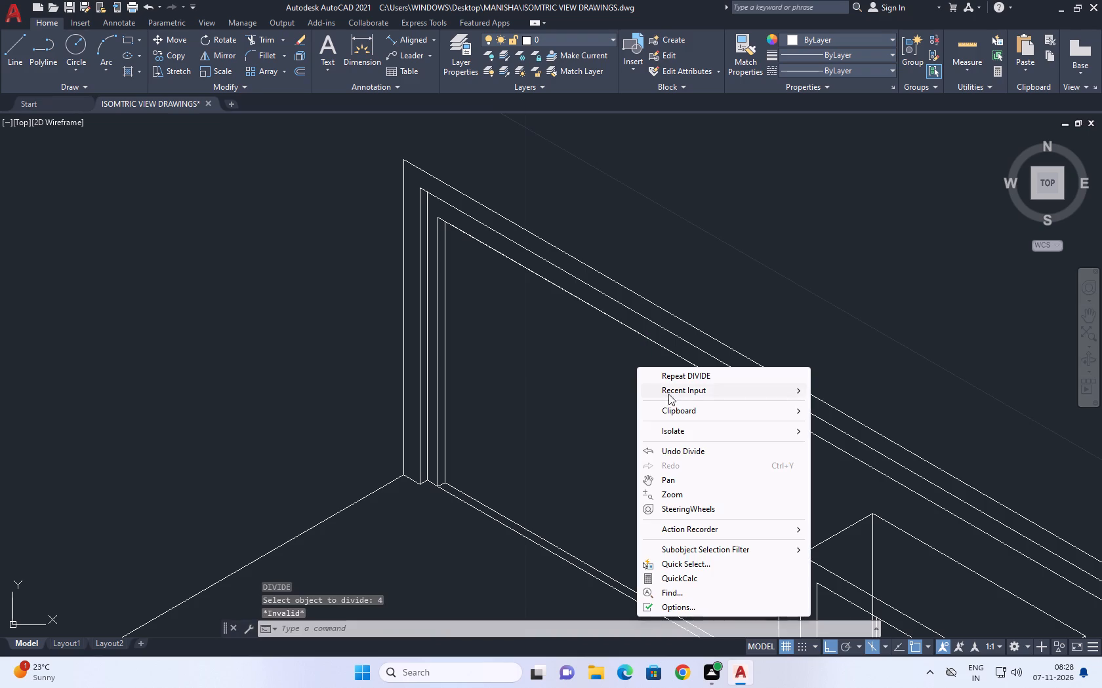
pyautogui.click(699, 378)
pyautogui.click(706, 372)
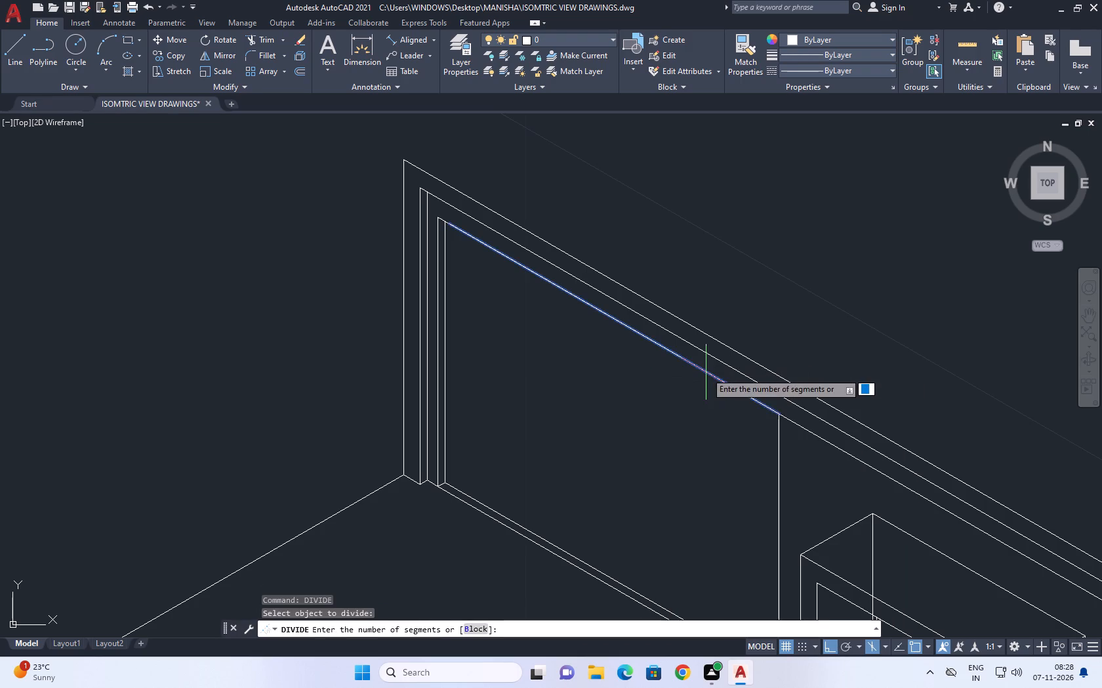
pyautogui.press('4')
pyautogui.press('Return')
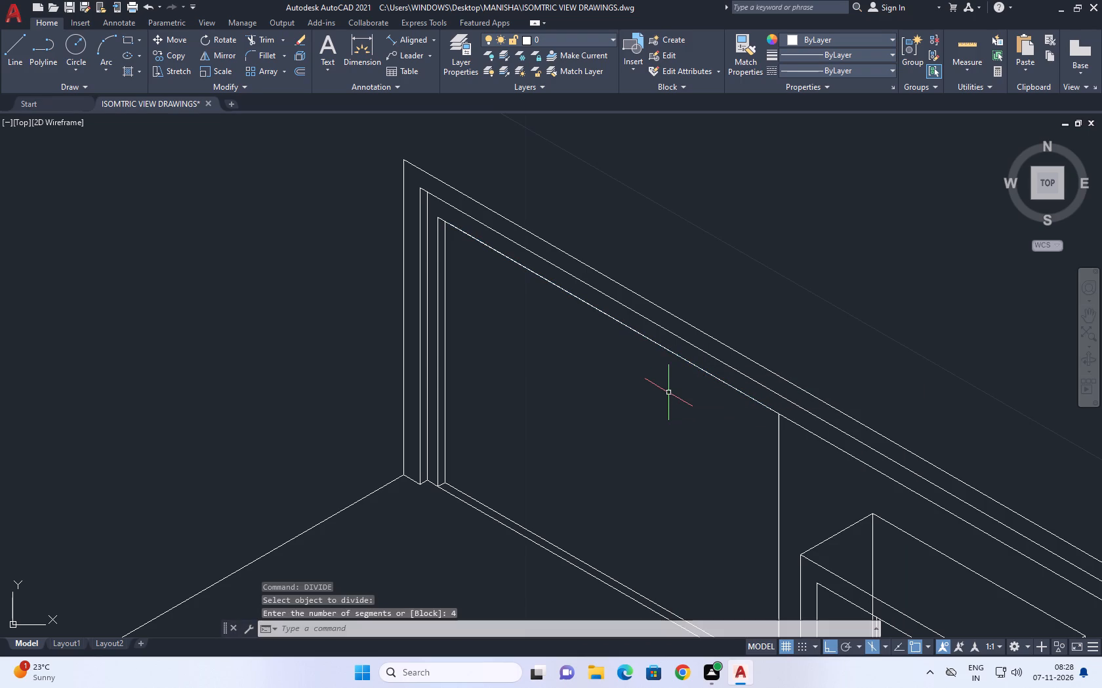
# Draw a vertical line from the top line's first division point down past both base lines.
pyautogui.click(7, 61)
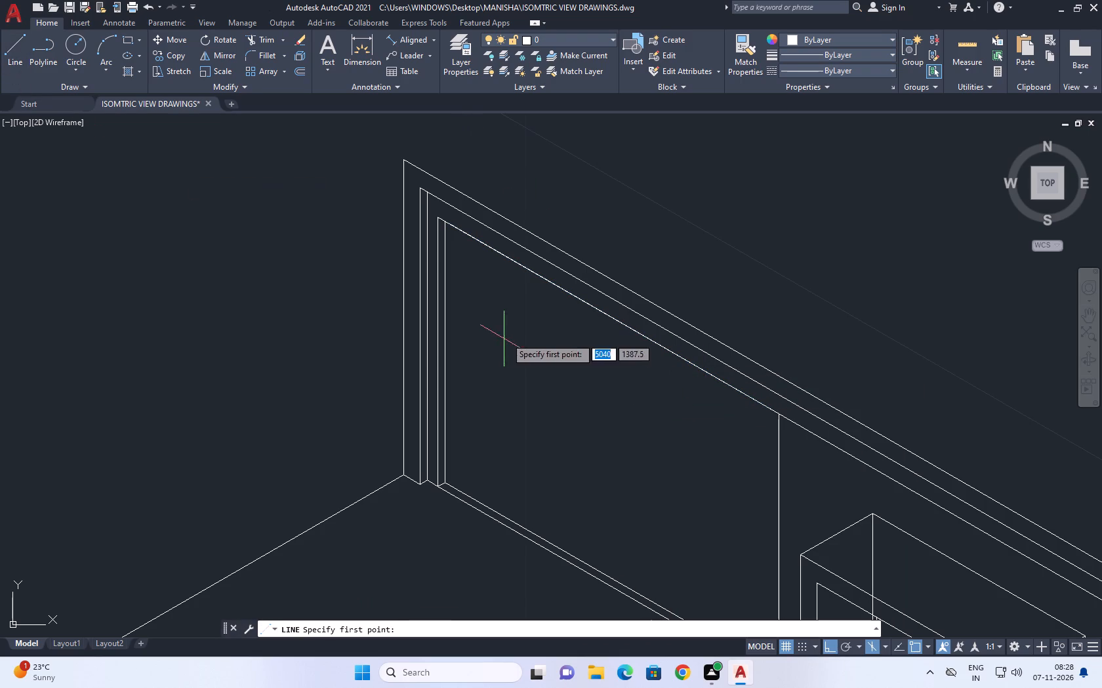
pyautogui.click(533, 273)
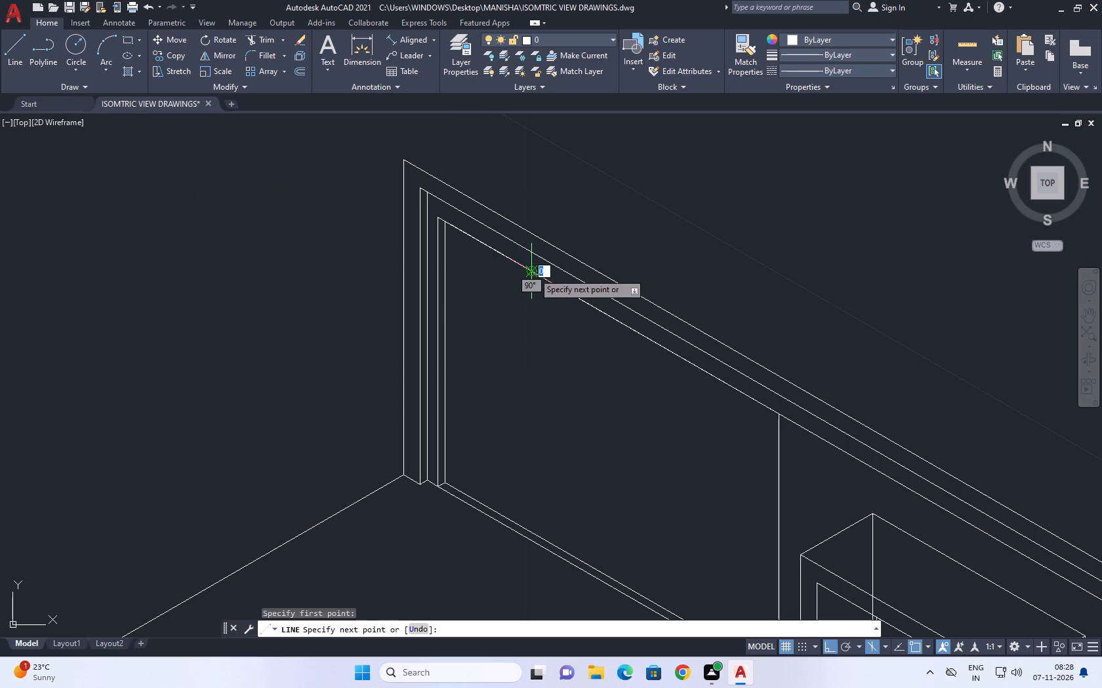
pyautogui.moveTo(558, 560); pyautogui.dragTo(512, 455, button='middle')
pyautogui.click(487, 505)
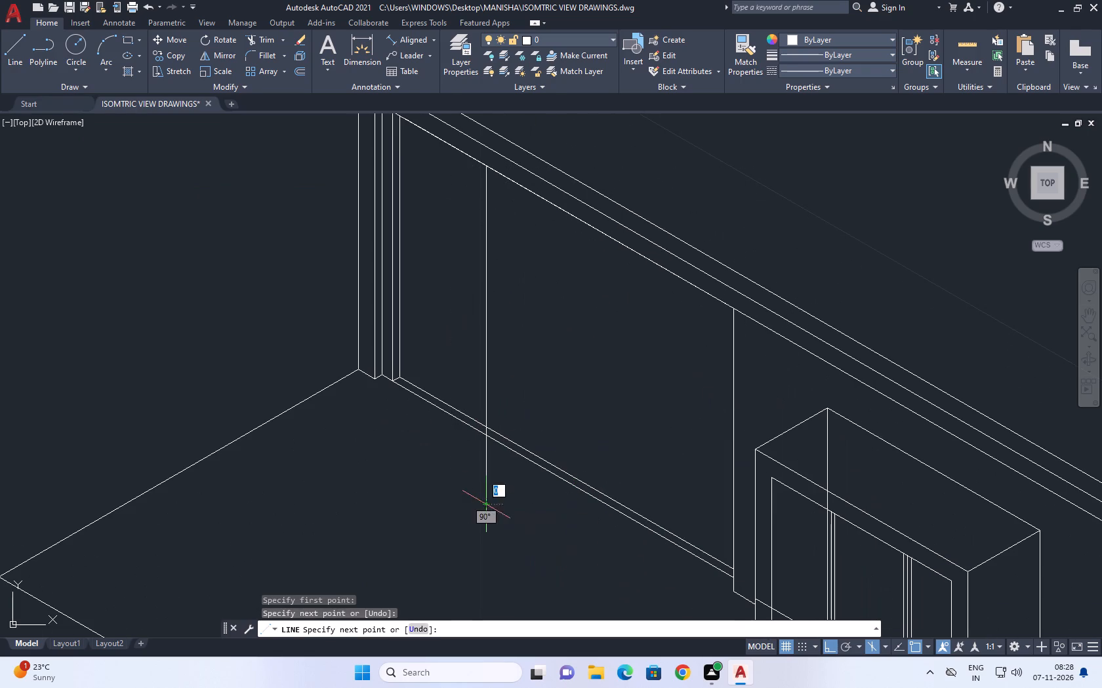
pyautogui.rightClick(540, 418)
pyautogui.click(574, 439)
# Draw a vertical line from the top line's midpoint division down past both base lines.
pyautogui.rightClick(574, 413)
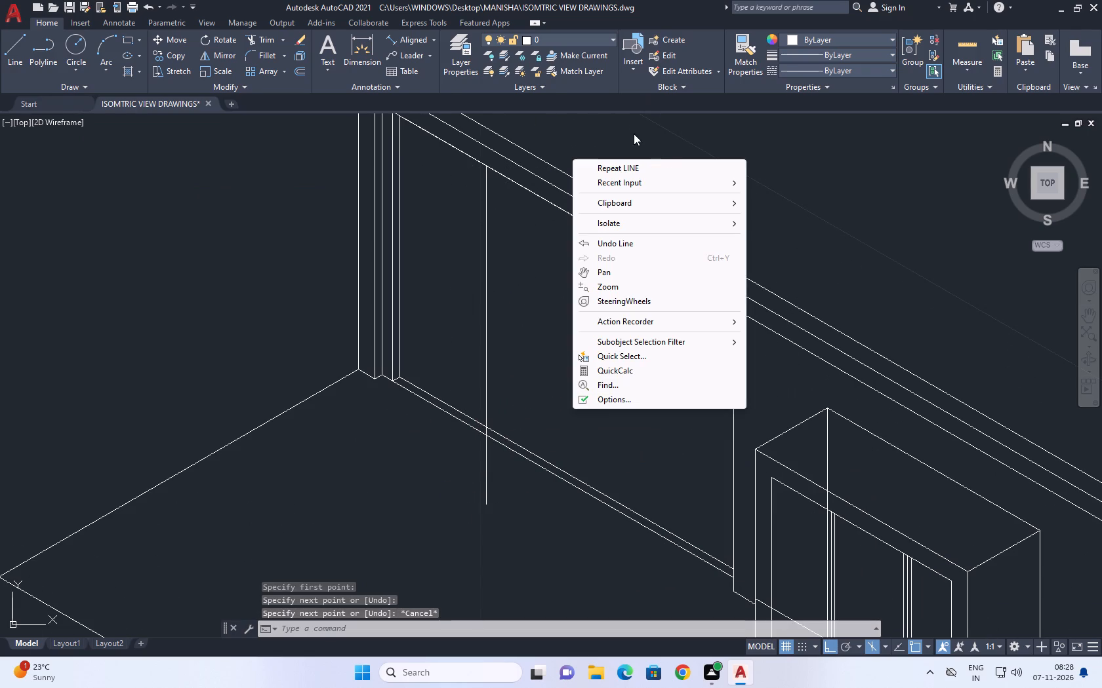
pyautogui.click(642, 168)
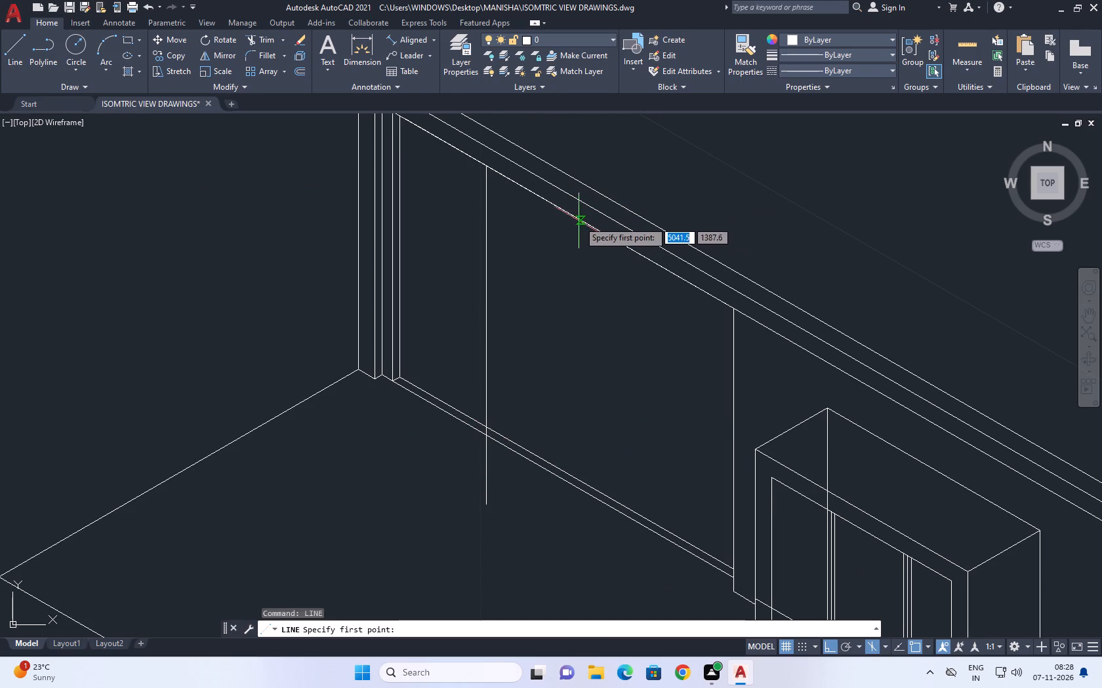
pyautogui.click(572, 216)
pyautogui.moveTo(549, 514); pyautogui.dragTo(556, 514)
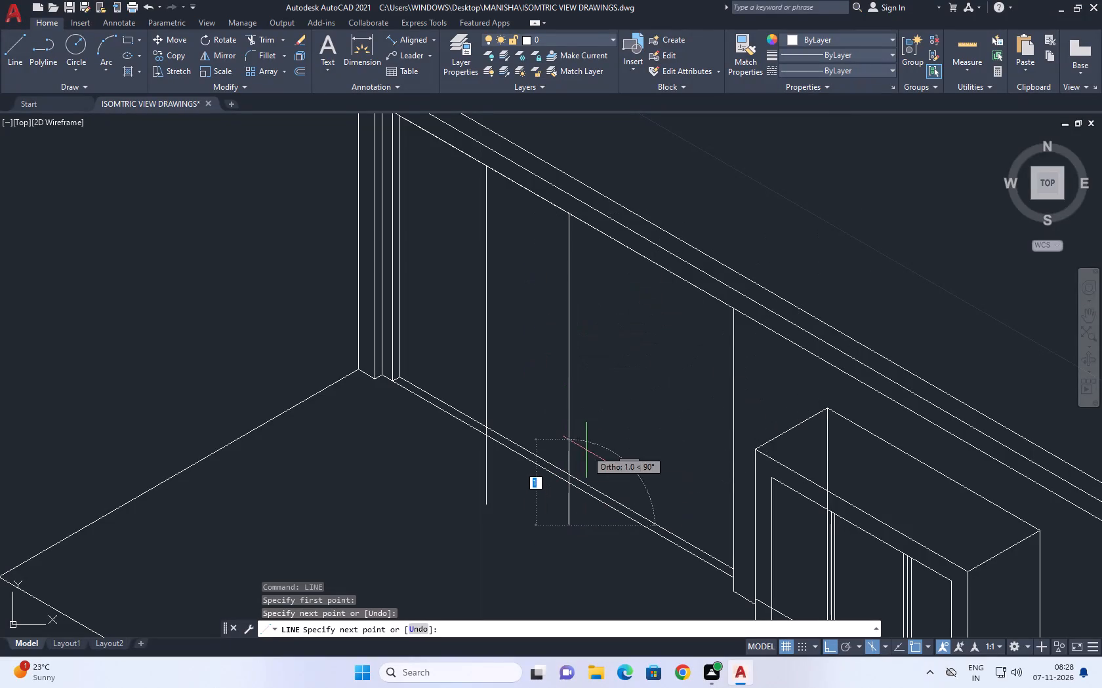
pyautogui.rightClick(587, 449)
pyautogui.click(632, 478)
# Draw a vertical line from the top line's third division point down past both base lines.
pyautogui.rightClick(668, 366)
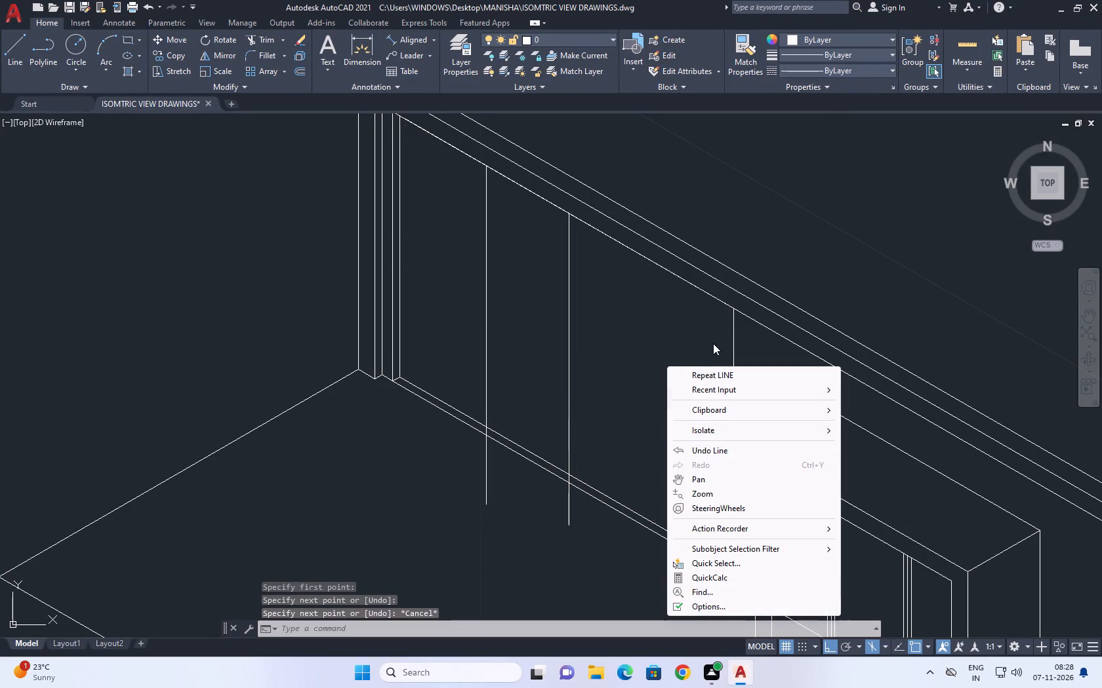
pyautogui.rightClick(711, 375)
pyautogui.moveTo(706, 346); pyautogui.dragTo(644, 331, button='middle')
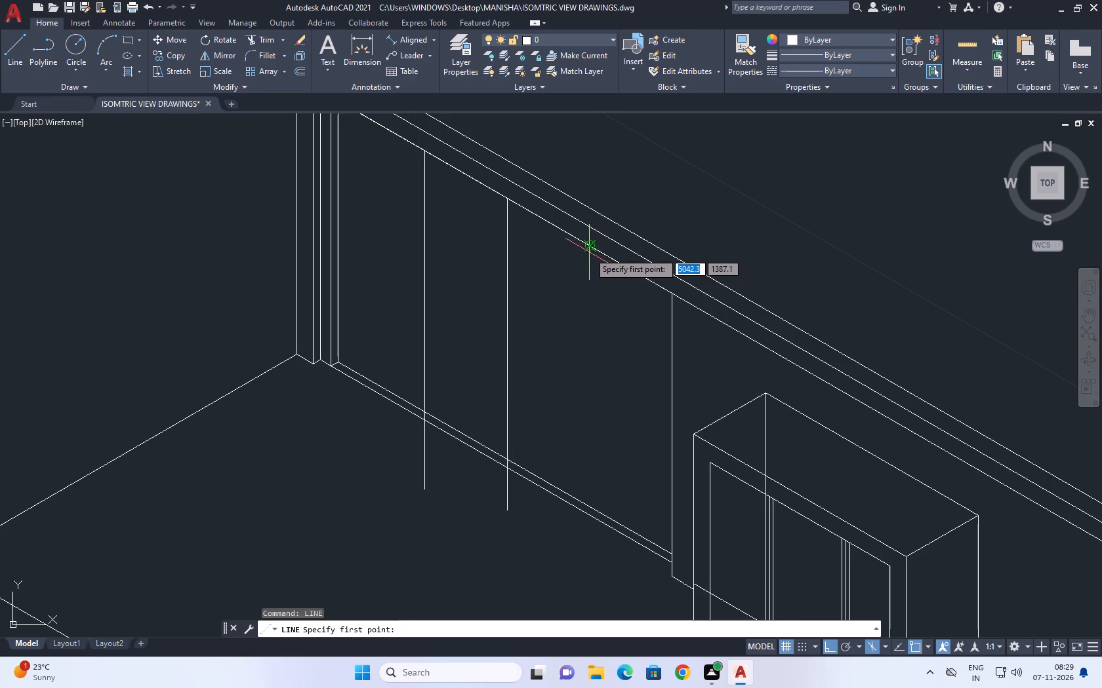
pyautogui.click(590, 246)
pyautogui.click(575, 556)
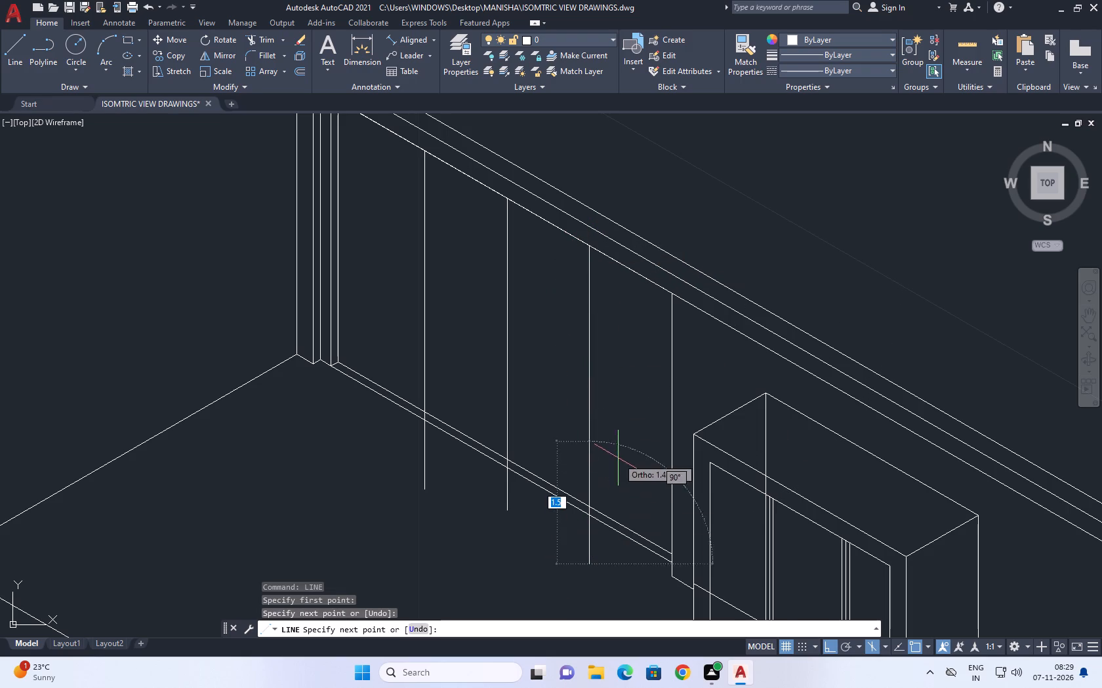
pyautogui.rightClick(617, 455)
pyautogui.rightClick(654, 476)
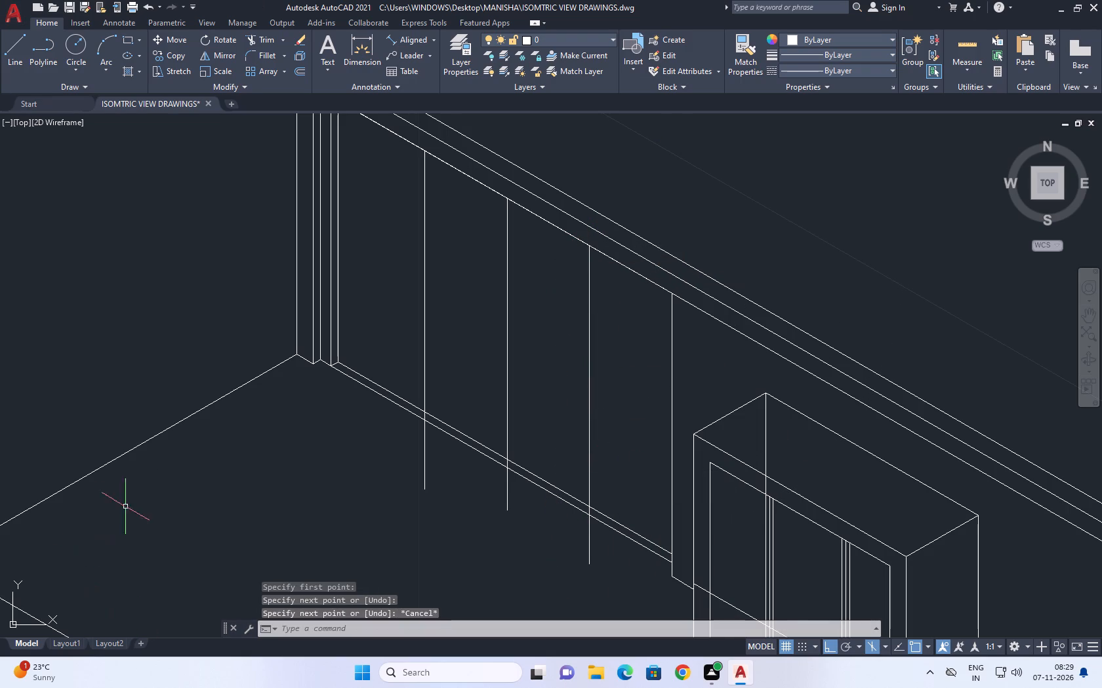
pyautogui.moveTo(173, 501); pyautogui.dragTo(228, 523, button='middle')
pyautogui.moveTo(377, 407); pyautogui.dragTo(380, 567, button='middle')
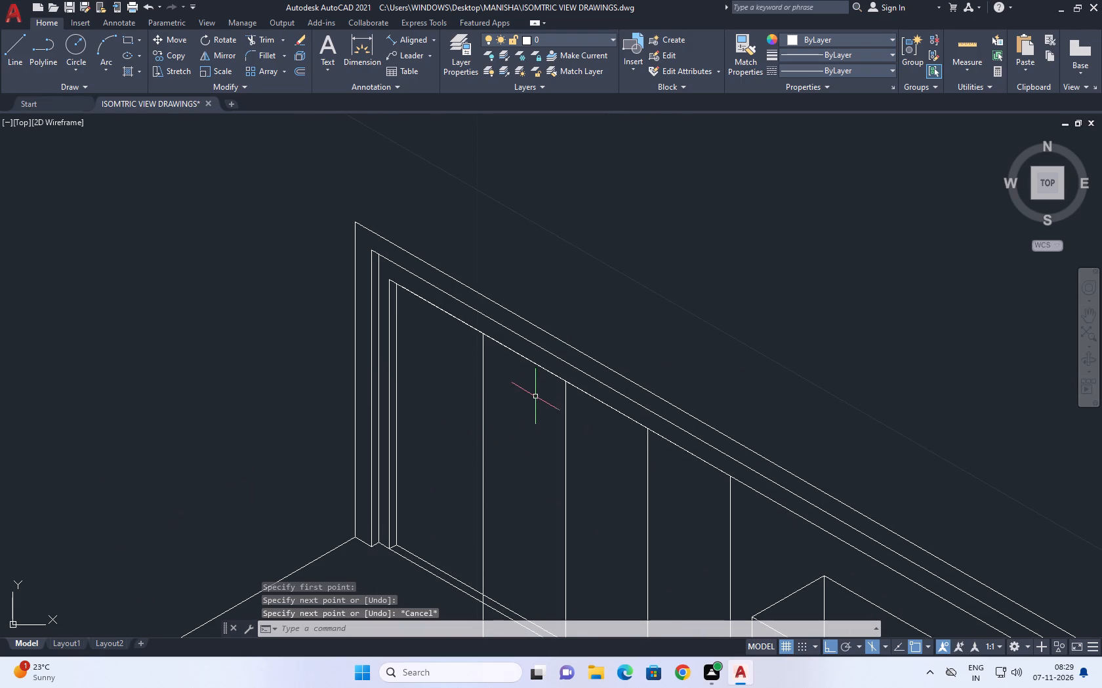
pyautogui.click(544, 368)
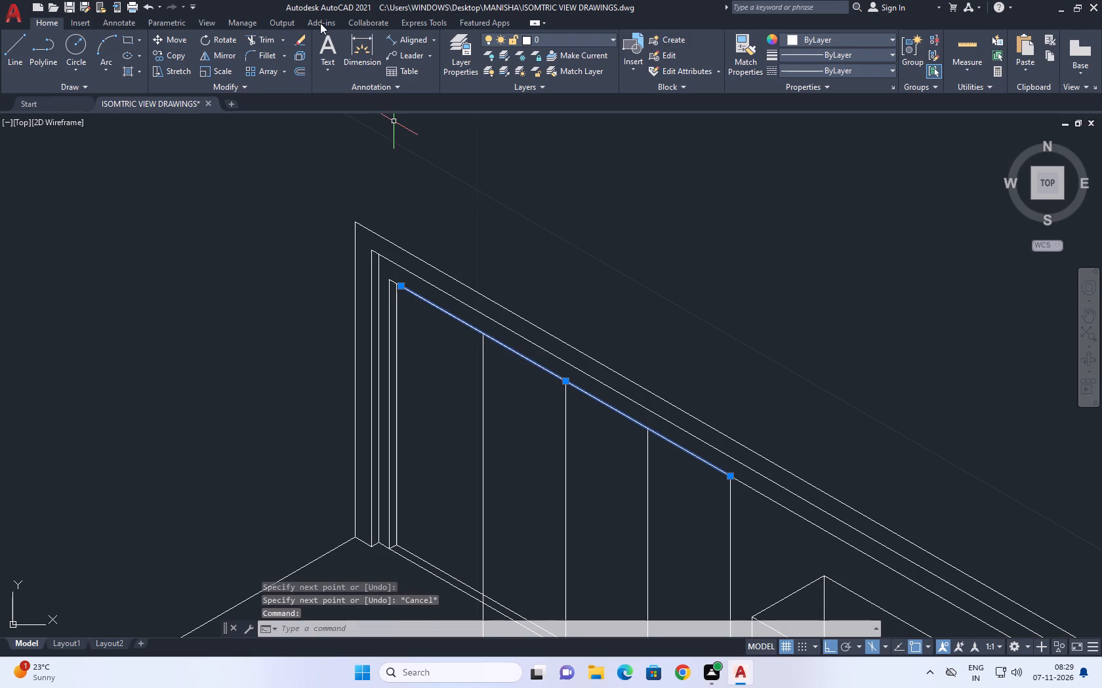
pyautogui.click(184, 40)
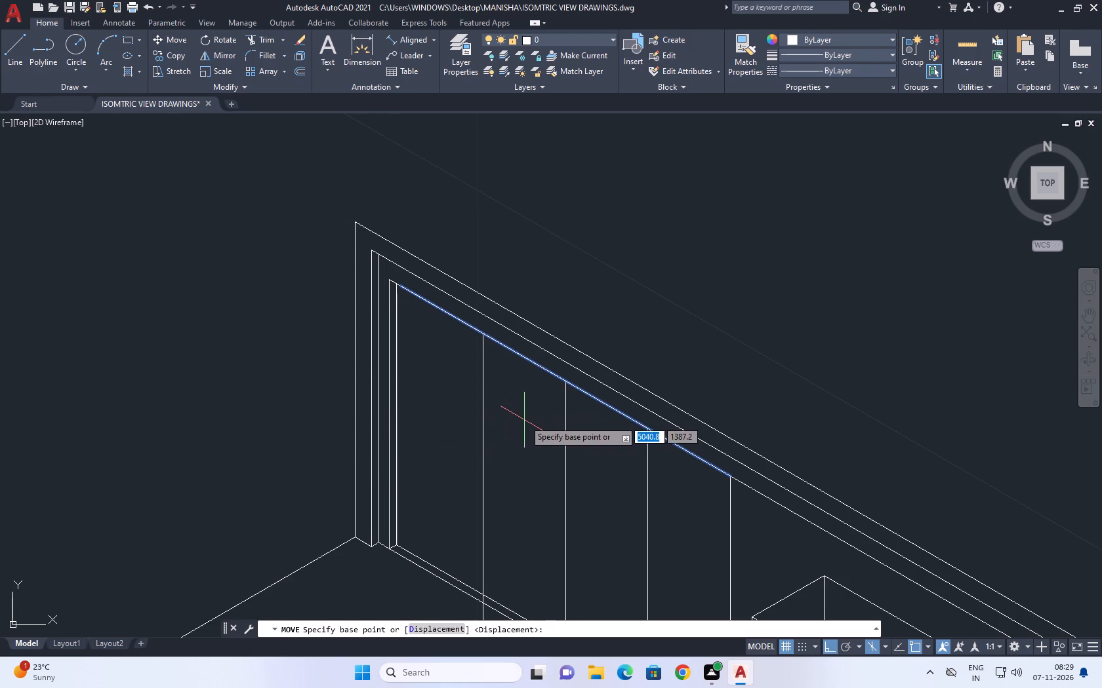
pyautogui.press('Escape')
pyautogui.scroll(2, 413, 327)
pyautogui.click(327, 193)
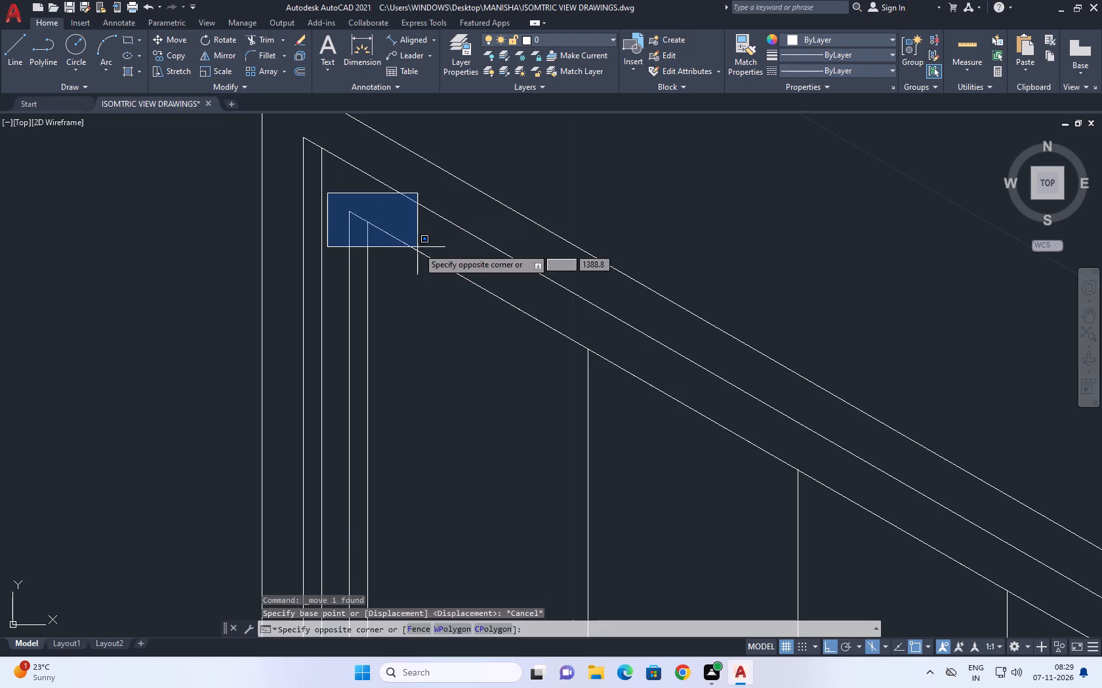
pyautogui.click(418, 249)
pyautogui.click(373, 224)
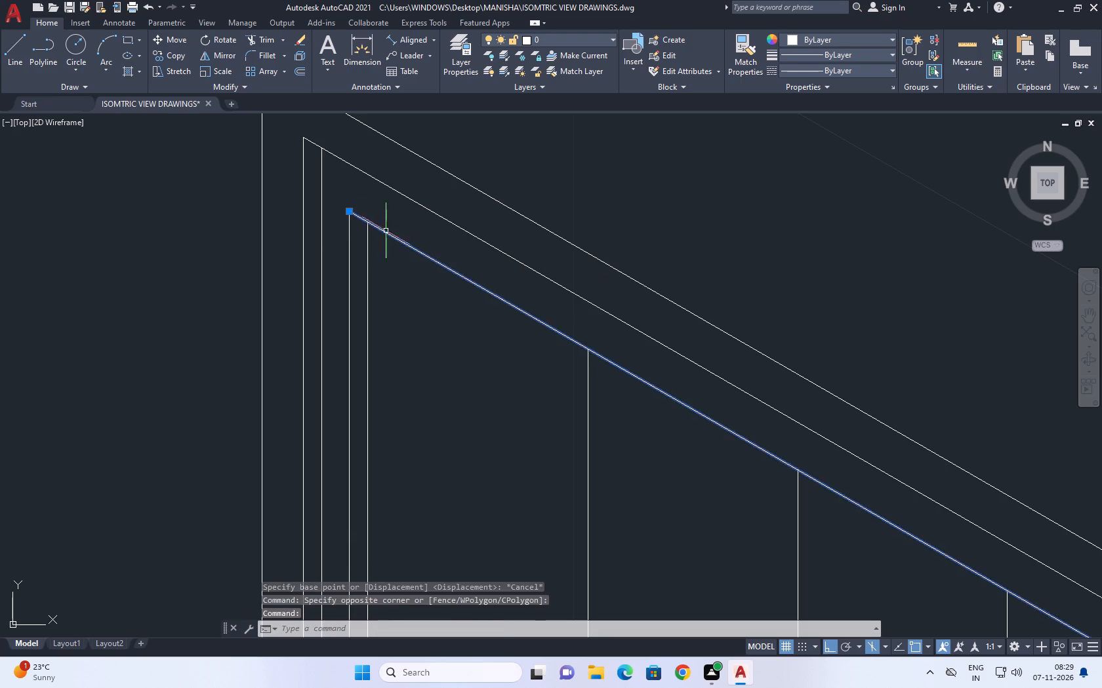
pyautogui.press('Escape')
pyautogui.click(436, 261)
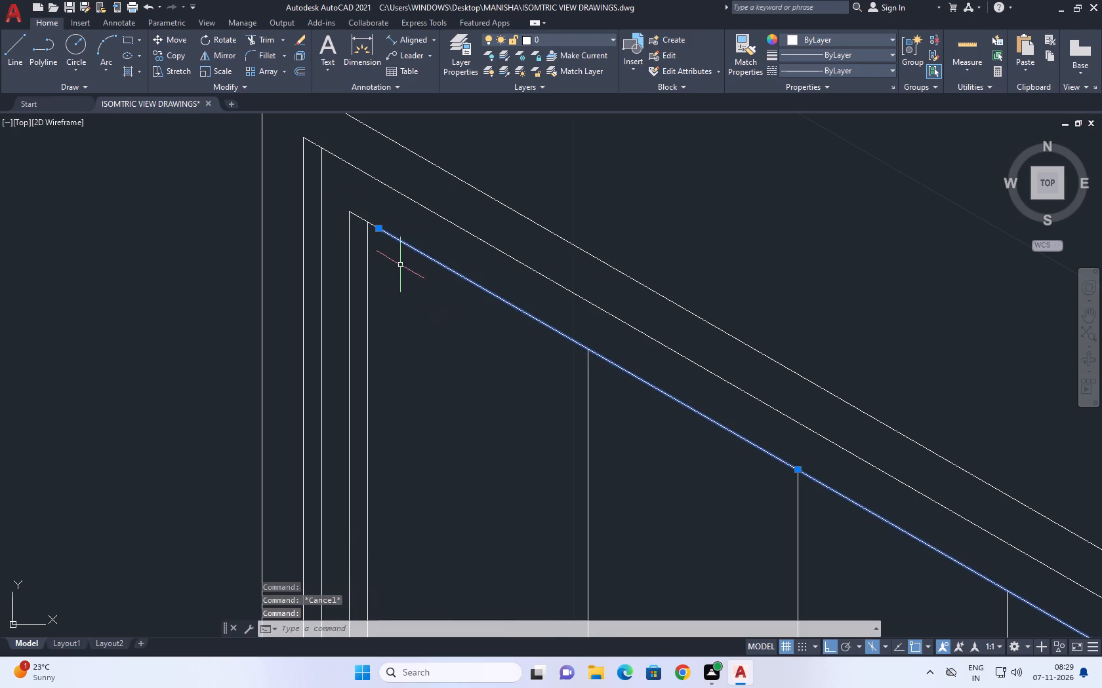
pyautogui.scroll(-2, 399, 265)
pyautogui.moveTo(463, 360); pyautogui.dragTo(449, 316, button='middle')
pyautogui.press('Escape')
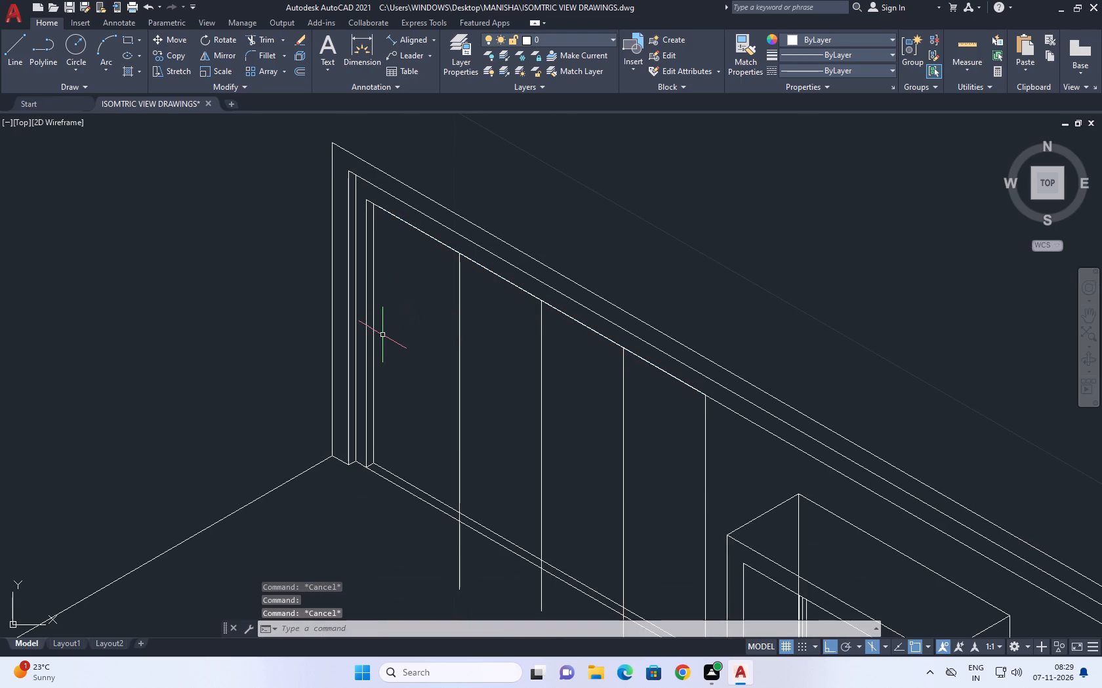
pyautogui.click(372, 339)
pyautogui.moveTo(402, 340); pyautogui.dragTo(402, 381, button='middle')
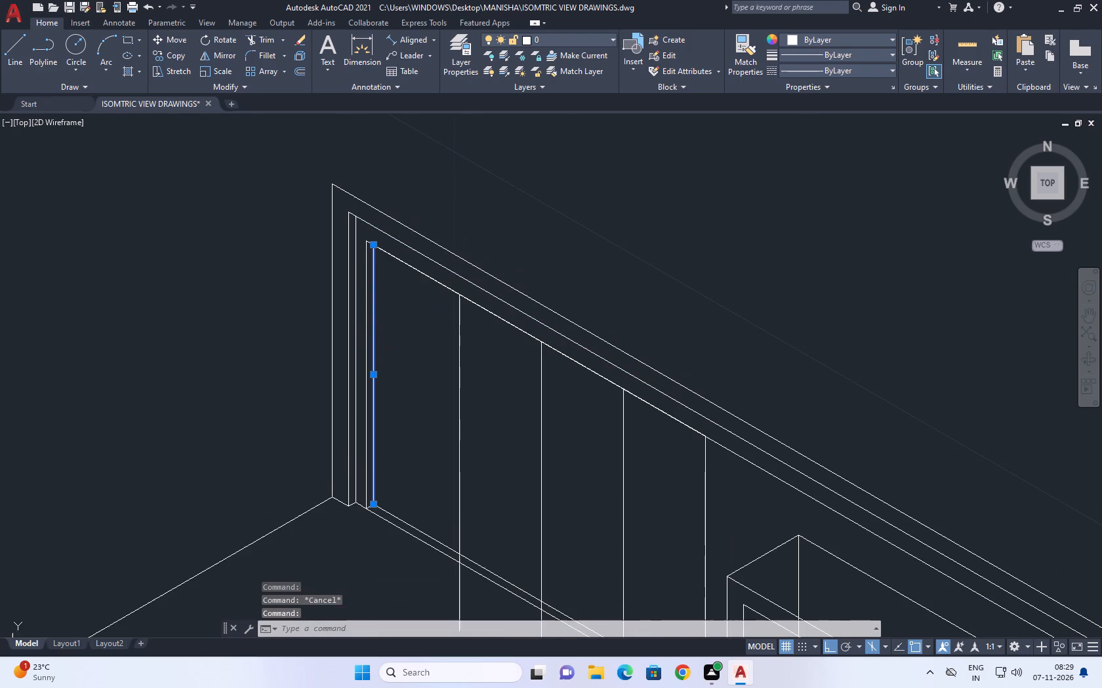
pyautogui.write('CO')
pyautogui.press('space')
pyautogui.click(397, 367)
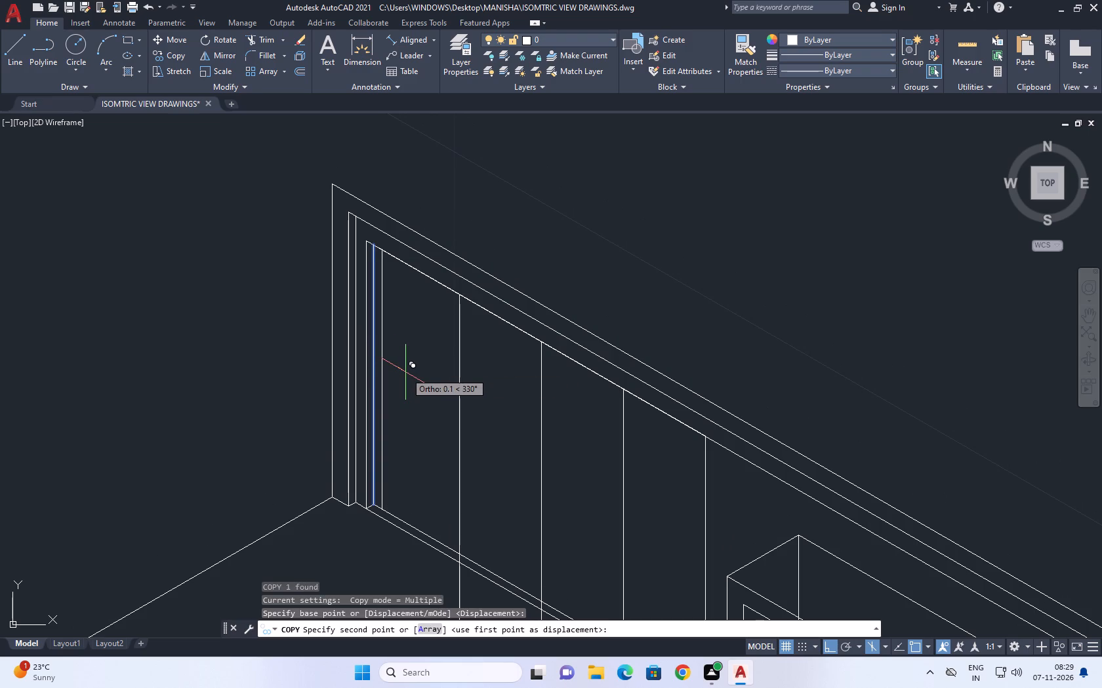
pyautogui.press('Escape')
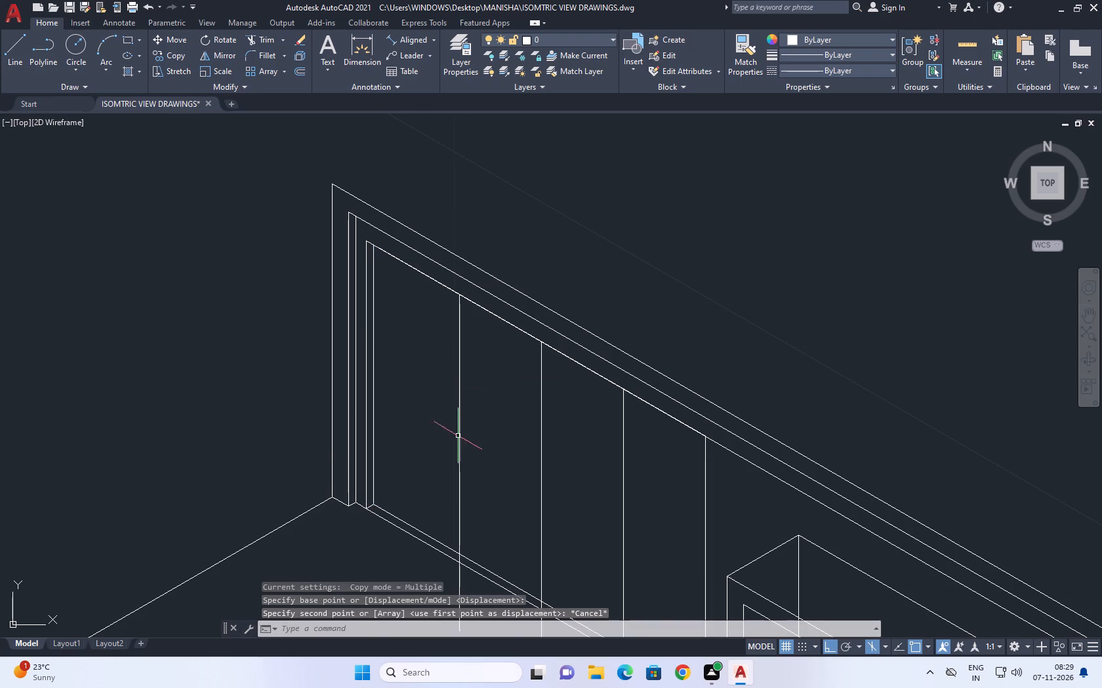
# Copy the first divider line, nearest the innermost post, 0.1 toward the post at 150°.
pyautogui.click(464, 439)
pyautogui.click(428, 408)
pyautogui.moveTo(459, 436); pyautogui.dragTo(468, 451, button='middle')
pyautogui.moveTo(470, 398); pyautogui.dragTo(445, 311, button='middle')
pyautogui.moveTo(462, 434); pyautogui.dragTo(453, 366, button='middle')
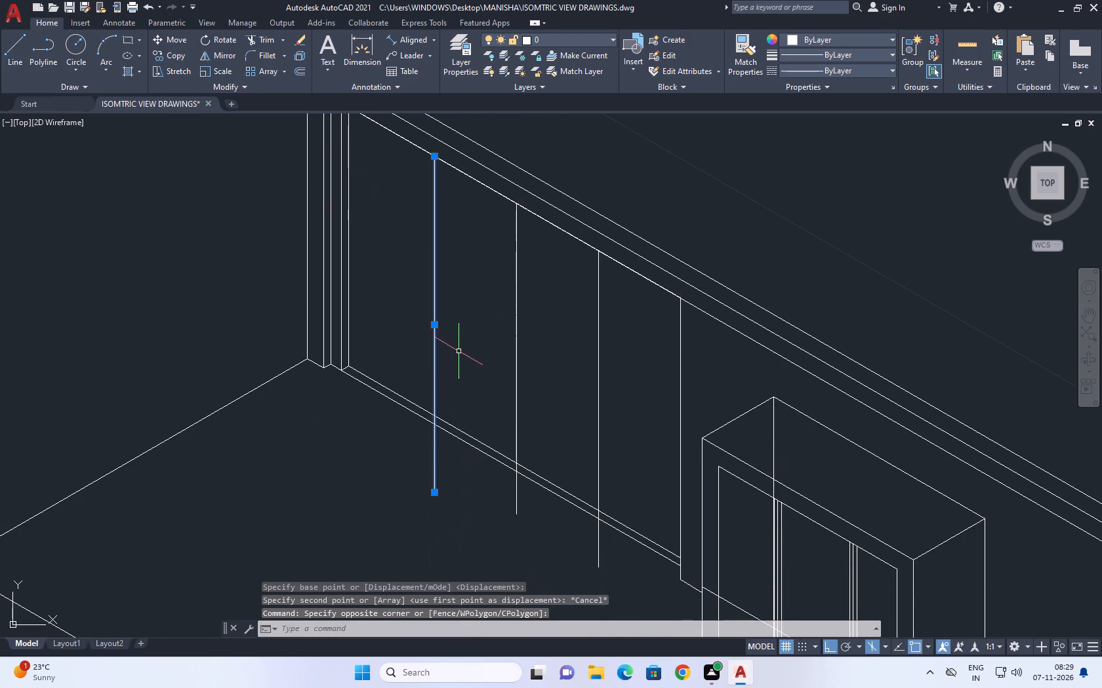
pyautogui.press('c')
pyautogui.press('o')
pyautogui.press('space')
pyautogui.click(466, 358)
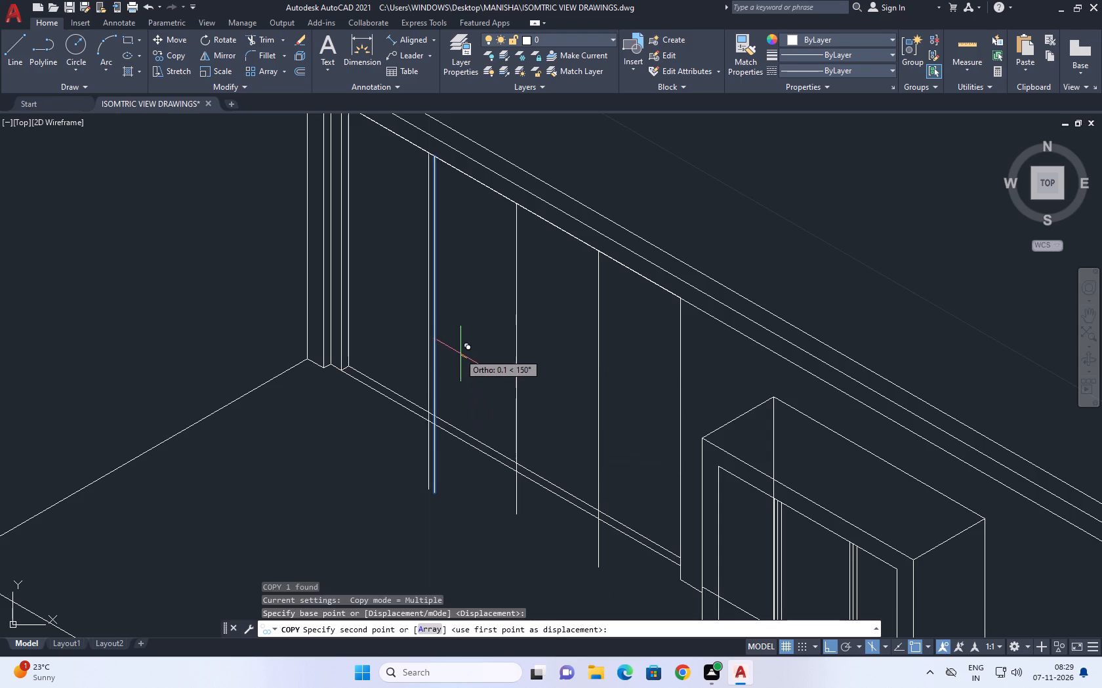
pyautogui.press('0')
pyautogui.press('.')
pyautogui.press('5')
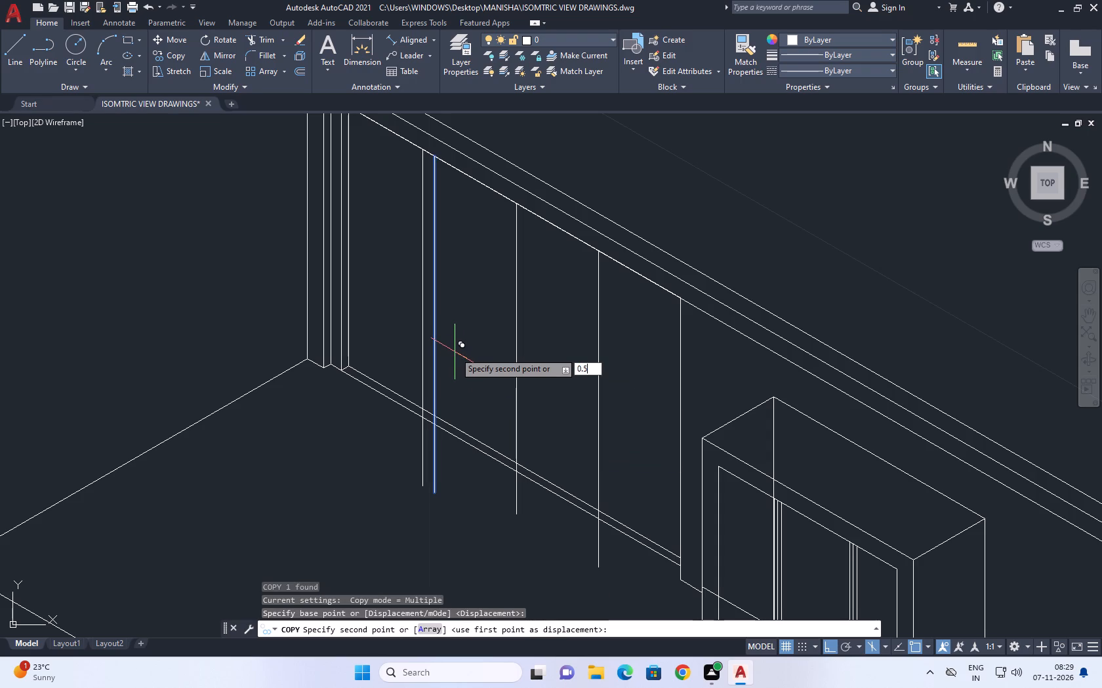
pyautogui.press('BackSpace')
pyautogui.press('1')
pyautogui.press('Return')
pyautogui.press('Escape')
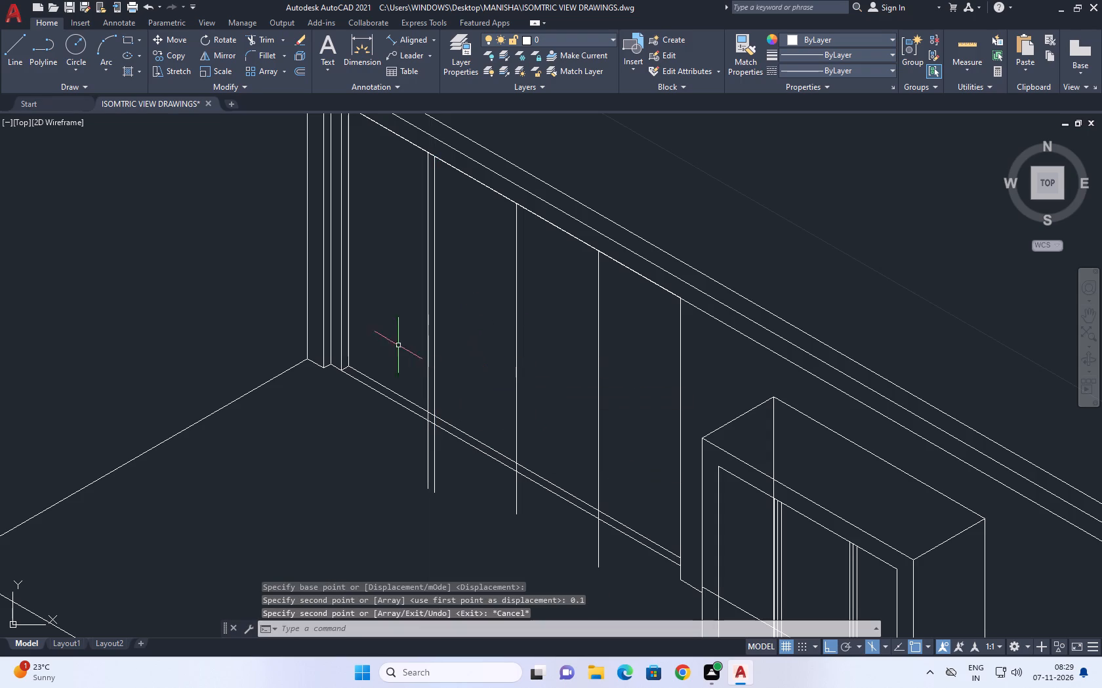
# Copy the middle divider line 0.1 toward the innermost post at 150°.
pyautogui.moveTo(432, 343); pyautogui.dragTo(445, 367, button='middle')
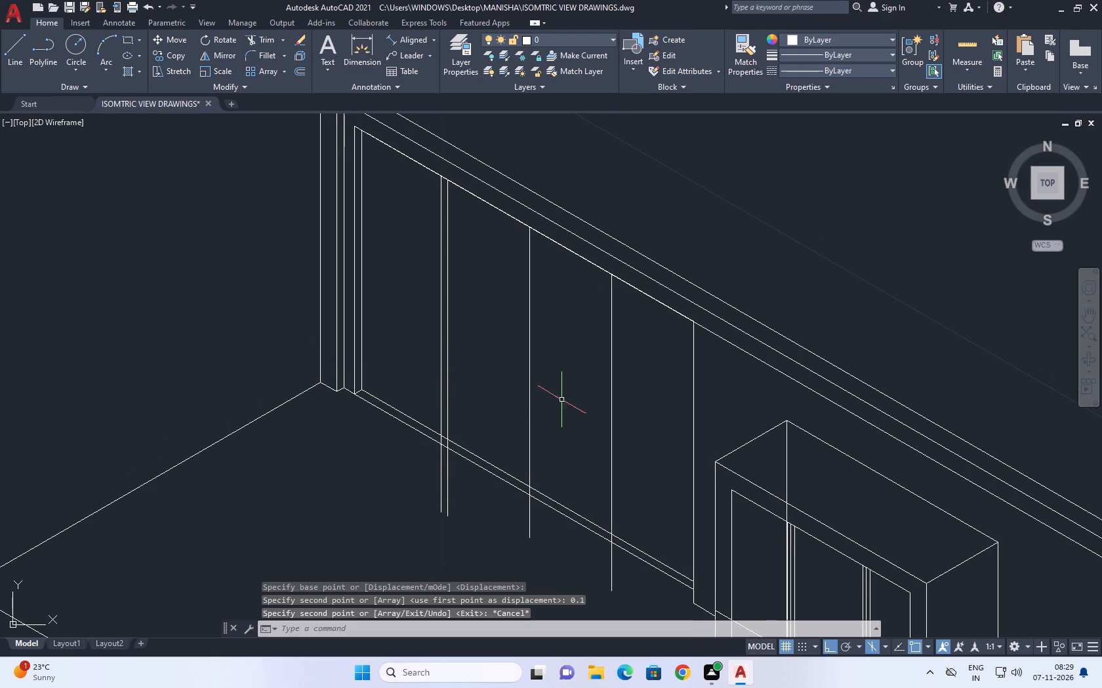
pyautogui.moveTo(541, 377); pyautogui.dragTo(531, 379)
pyautogui.click(495, 367)
pyautogui.moveTo(563, 397); pyautogui.dragTo(567, 440, button='middle')
pyautogui.press('c')
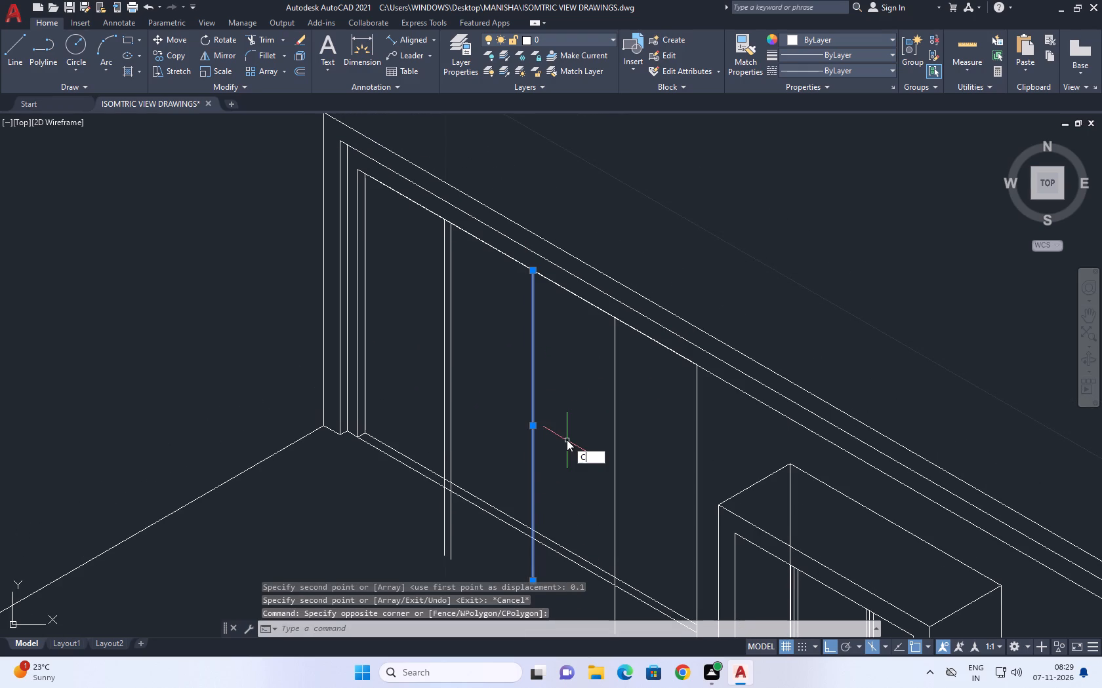
pyautogui.write('O')
pyautogui.press('space')
pyautogui.click(568, 440)
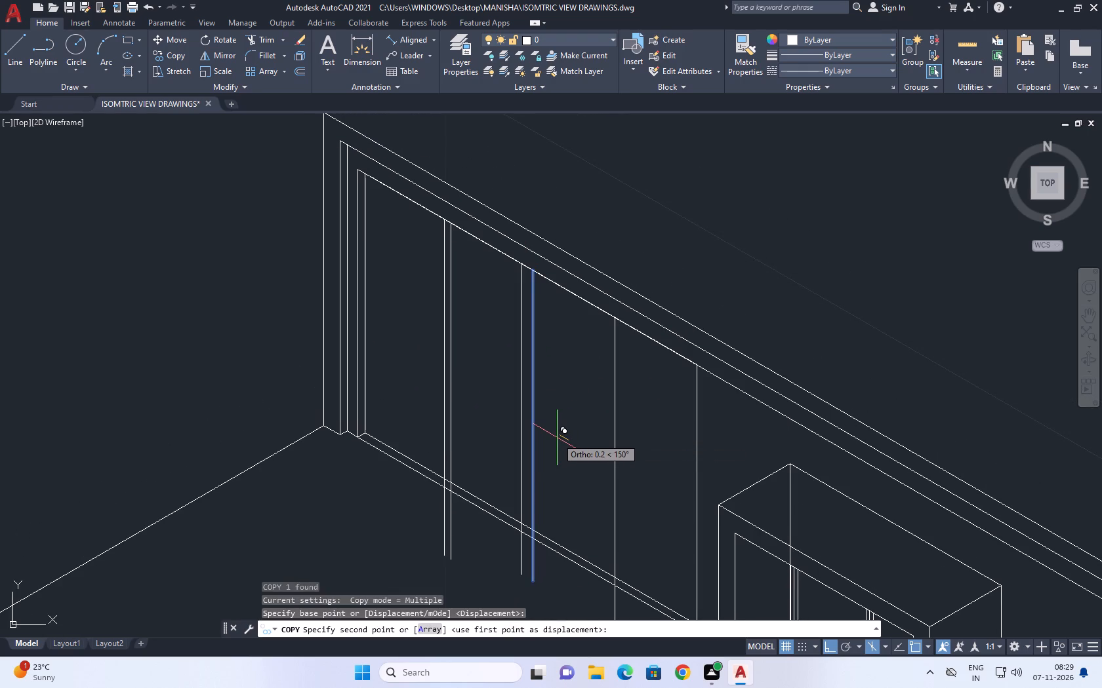
pyautogui.write('0.')
pyautogui.press('1')
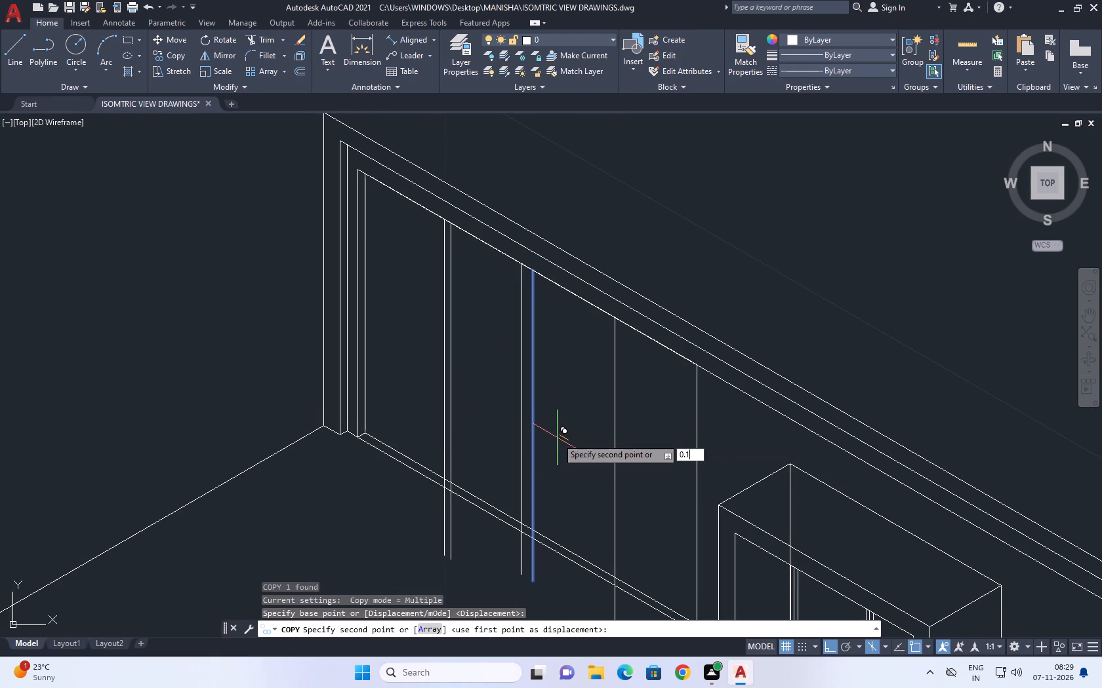
pyautogui.press('space')
pyautogui.press('Escape')
# Copy the third divider line, nearest the GATE block, 0.1 toward the innermost post at 150°.
pyautogui.click(629, 454)
pyautogui.moveTo(602, 436); pyautogui.dragTo(595, 433)
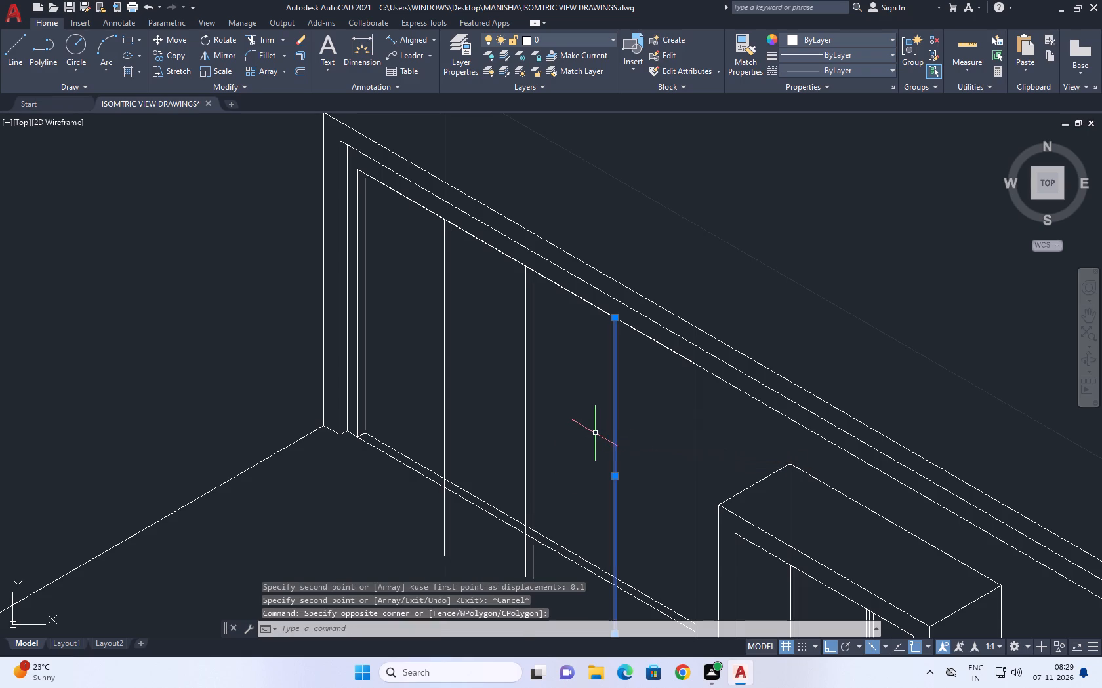
pyautogui.press('c')
pyautogui.write('O')
pyautogui.press('space')
pyautogui.click(638, 486)
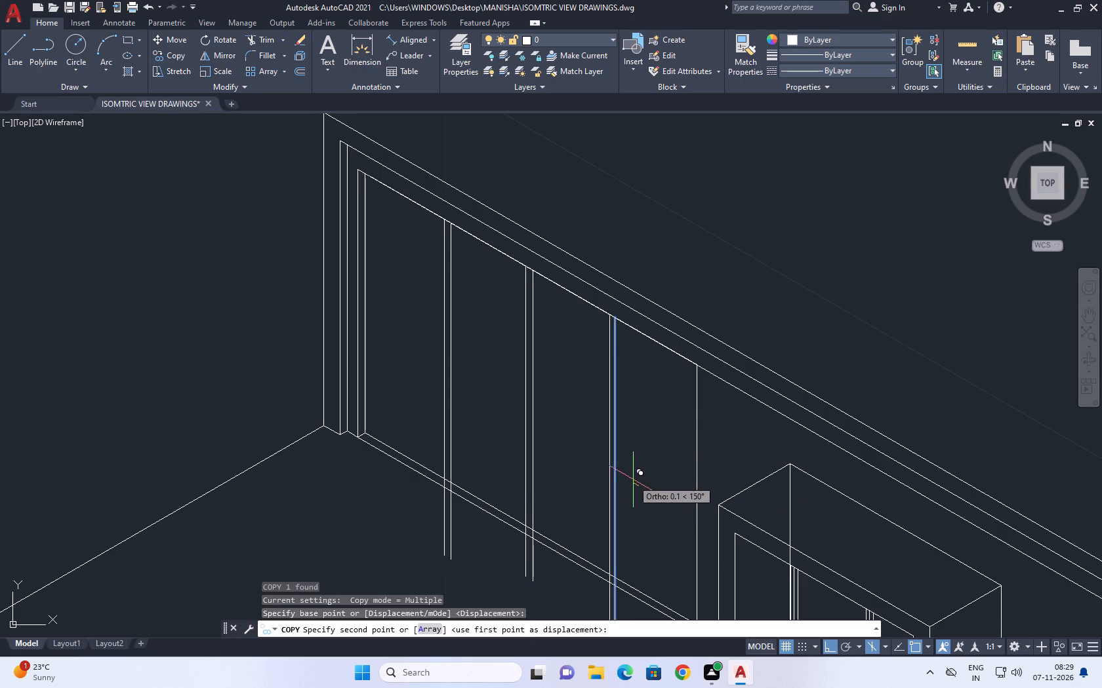
pyautogui.write('0.')
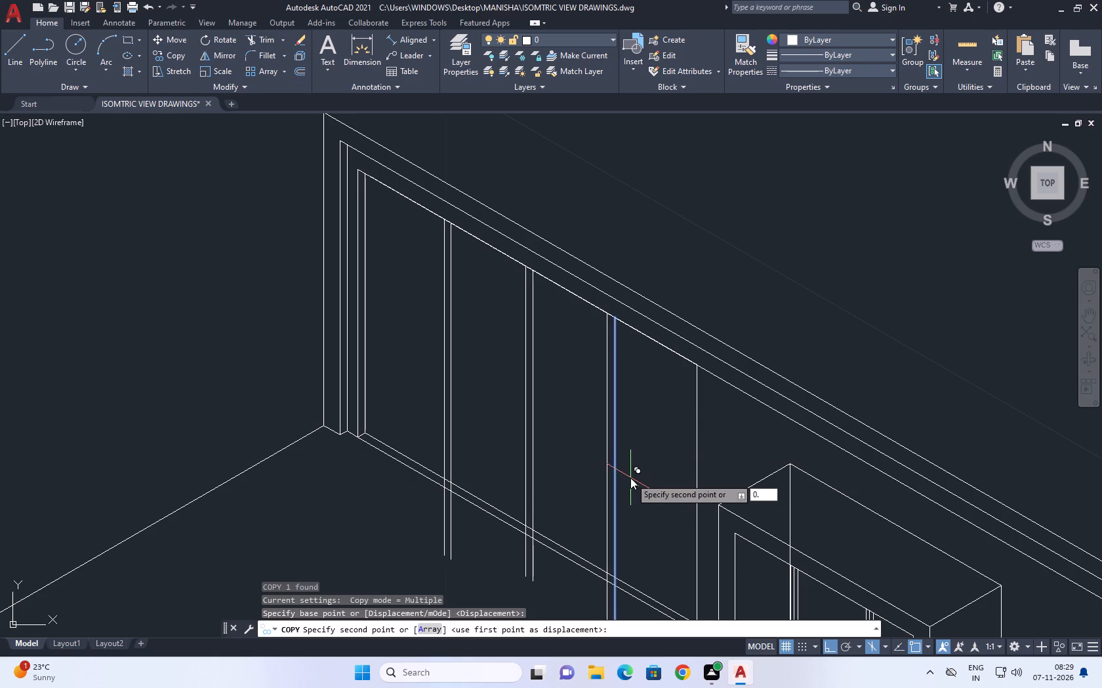
pyautogui.write('1')
pyautogui.press('space')
pyautogui.press('Escape')
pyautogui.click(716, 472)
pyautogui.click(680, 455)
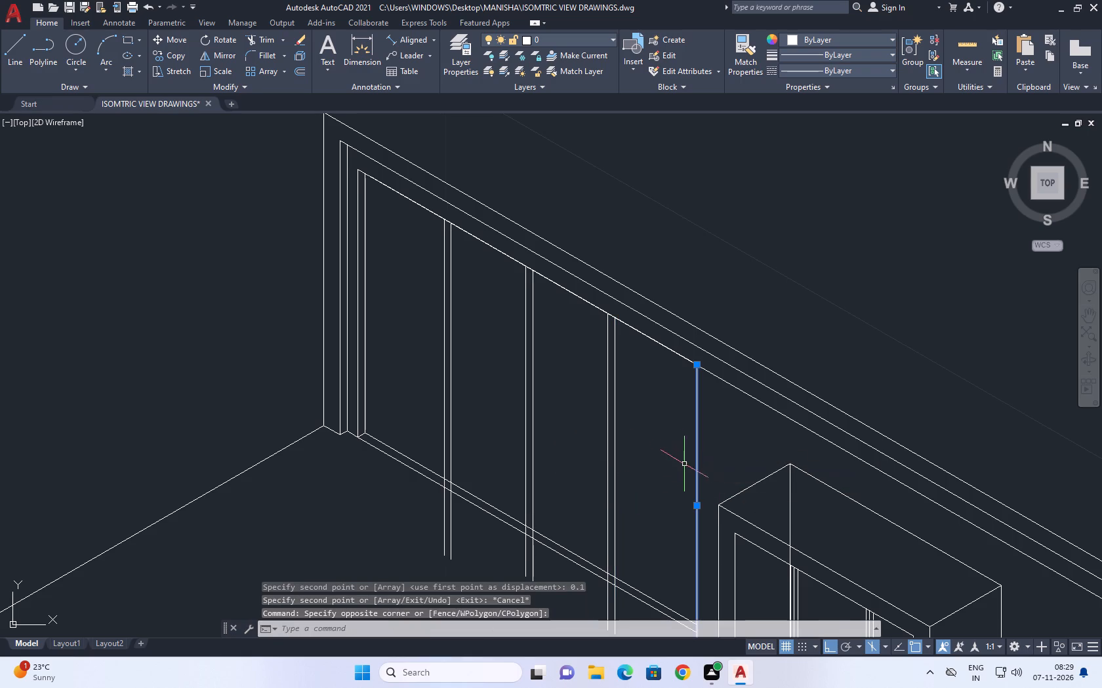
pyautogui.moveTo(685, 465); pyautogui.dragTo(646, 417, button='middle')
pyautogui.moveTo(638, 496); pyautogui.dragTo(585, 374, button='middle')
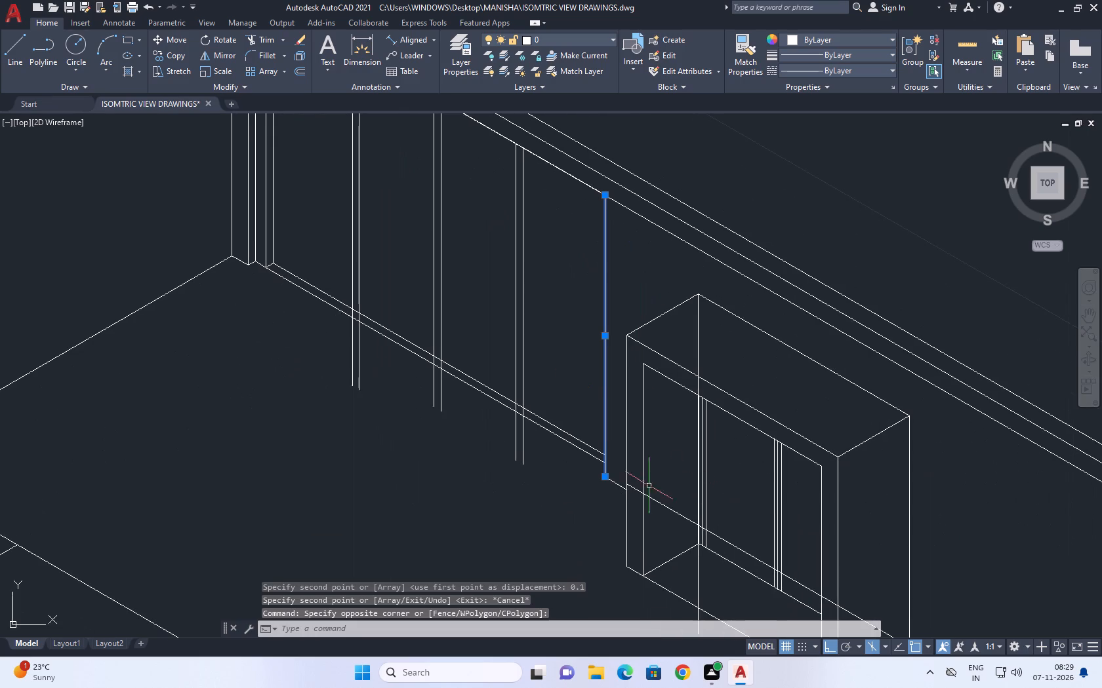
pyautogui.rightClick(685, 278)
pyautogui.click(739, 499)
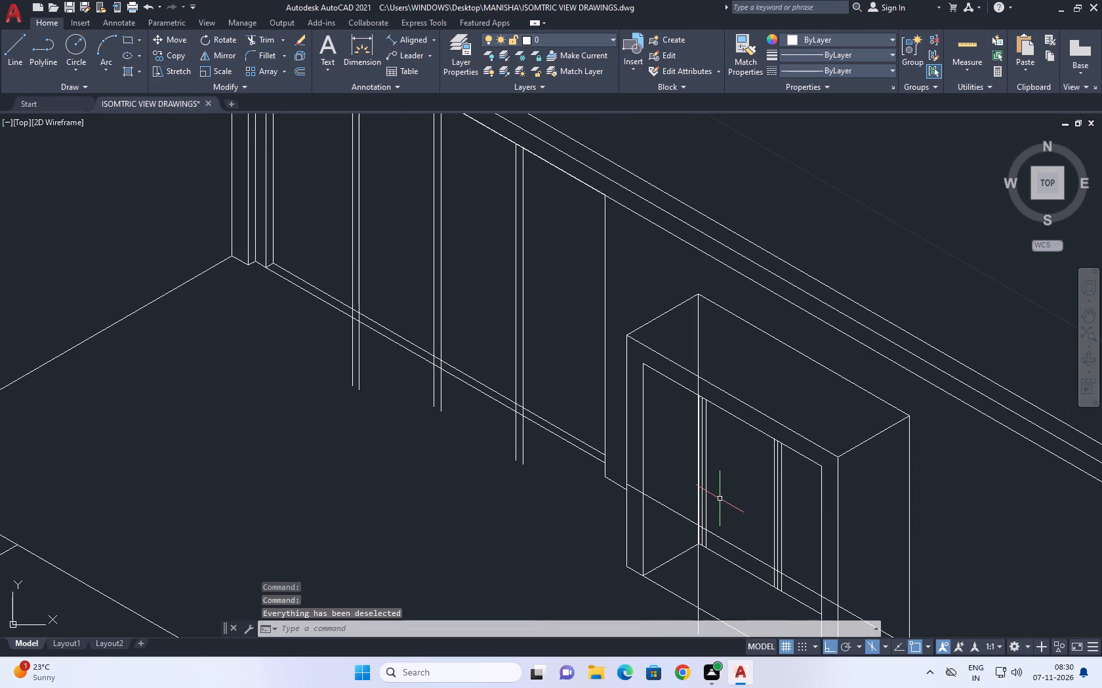
# Trim the lower ends of all three divider line pairs where they overhang the lower base line.
pyautogui.moveTo(682, 480); pyautogui.dragTo(650, 408, button='middle')
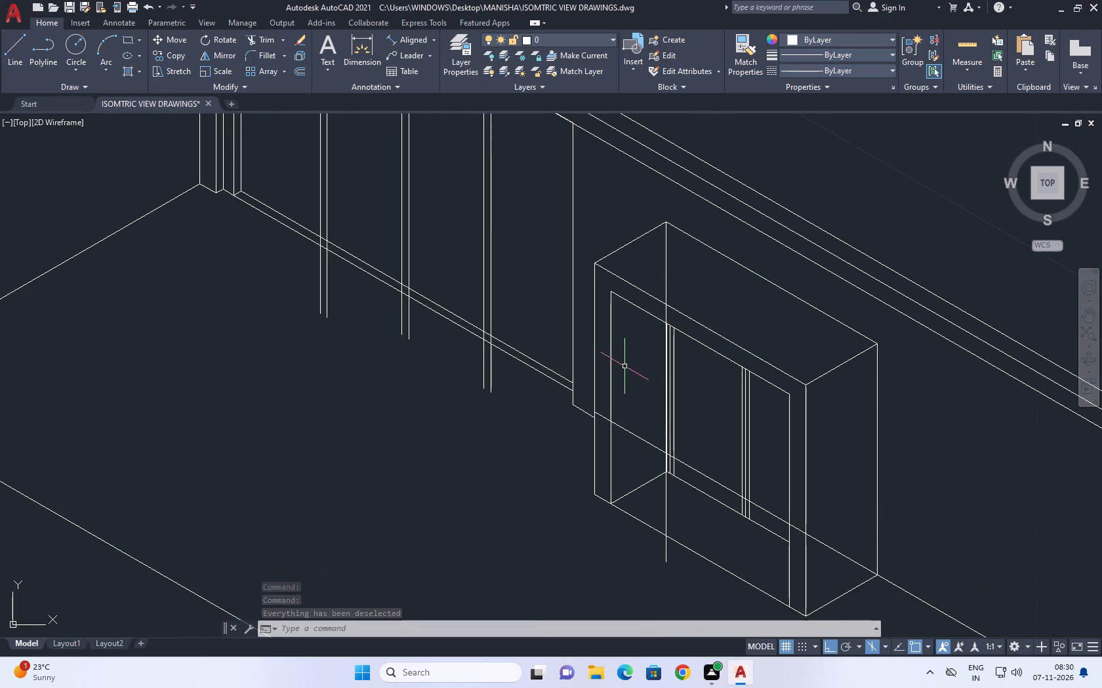
pyautogui.click(260, 42)
pyautogui.click(255, 282)
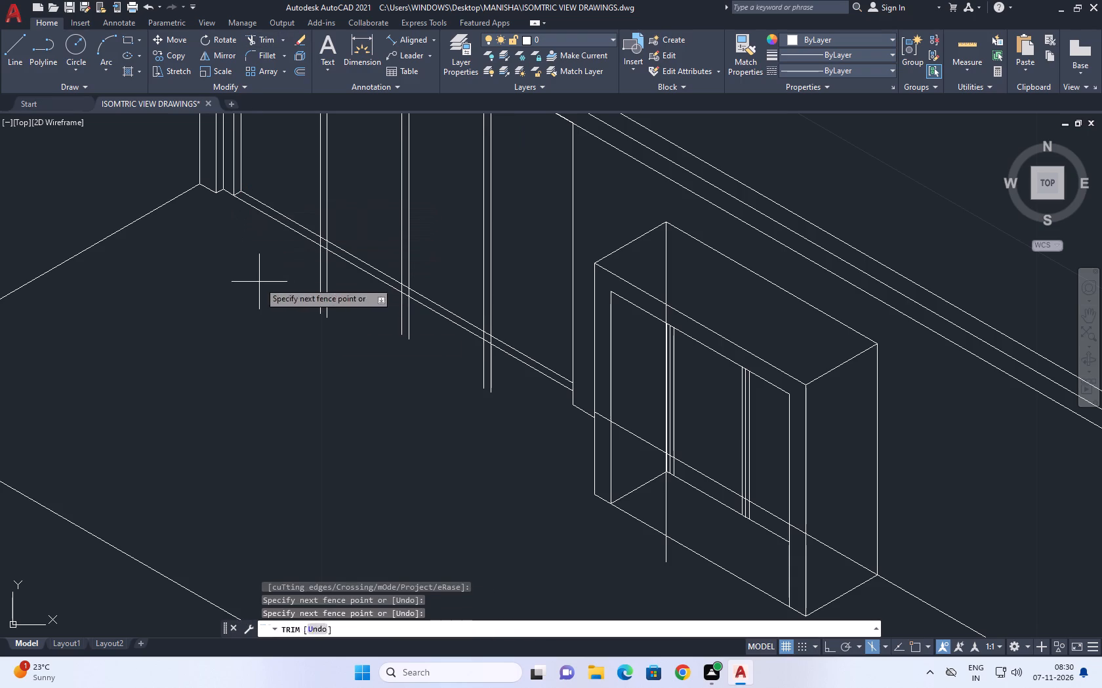
pyautogui.click(531, 395)
pyautogui.scroll(2, 361, 299)
pyautogui.moveTo(373, 297); pyautogui.dragTo(379, 302)
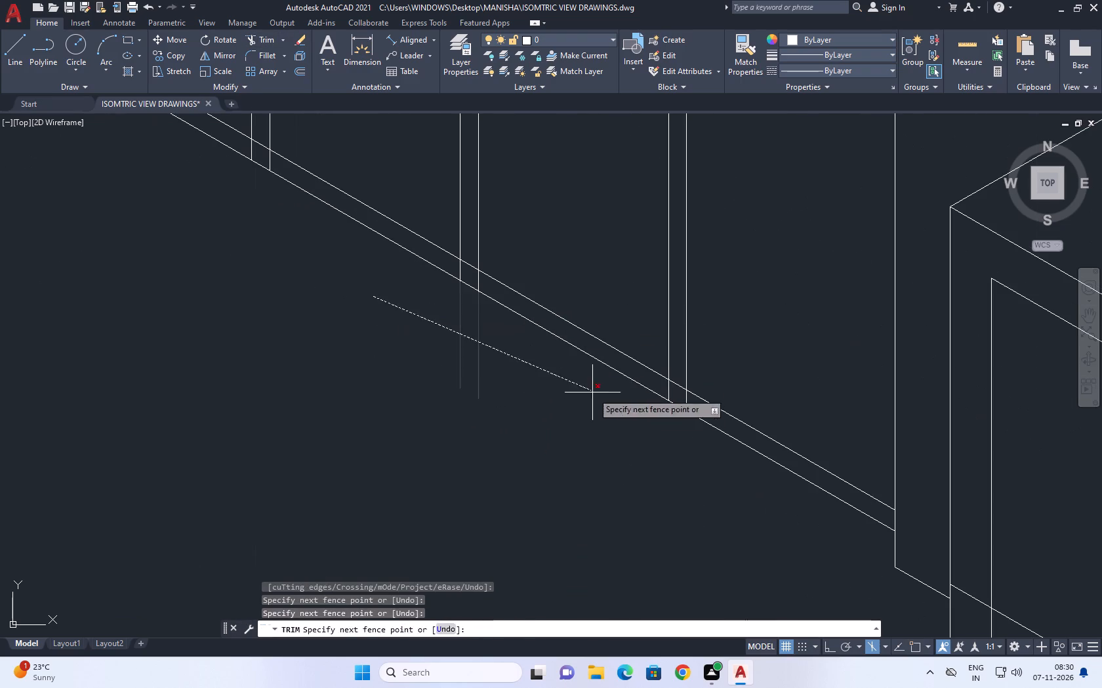
pyautogui.click(596, 400)
# Trim the third divider's lines back to the upper base line and cut out the base line between them.
pyautogui.scroll(2, 701, 395)
pyautogui.click(693, 421)
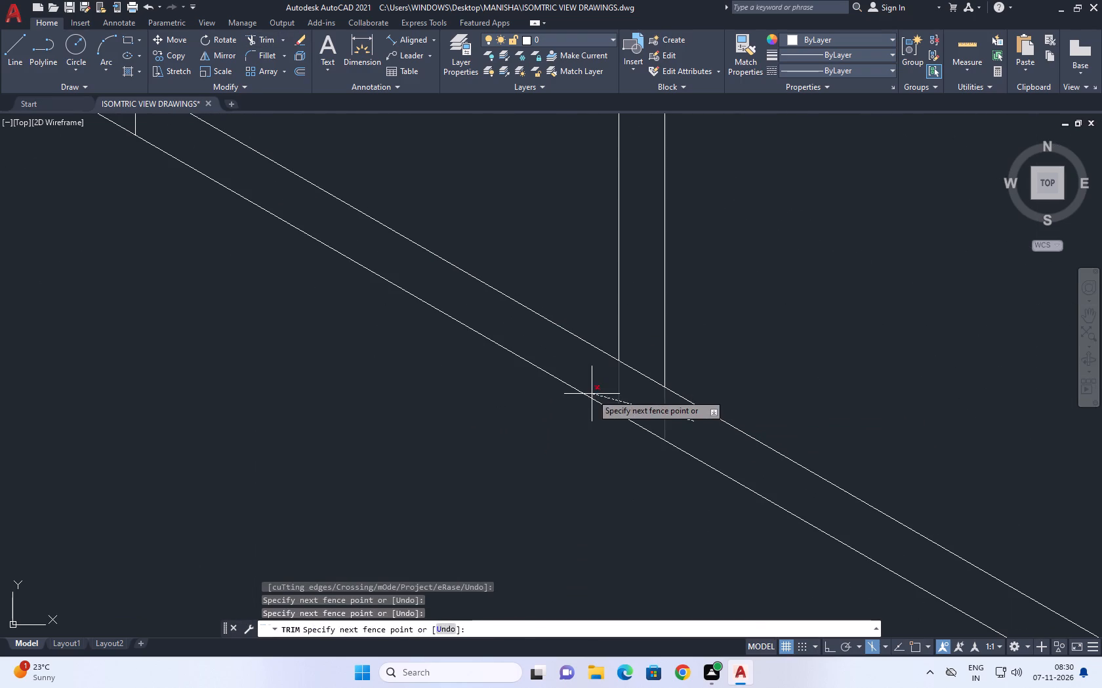
pyautogui.click(592, 394)
pyautogui.click(632, 380)
pyautogui.click(640, 366)
pyautogui.scroll(-4, 644, 377)
# Trim the middle divider's lines back to the upper base line and cut out the base line between them.
pyautogui.moveTo(558, 321); pyautogui.dragTo(570, 347, button='middle')
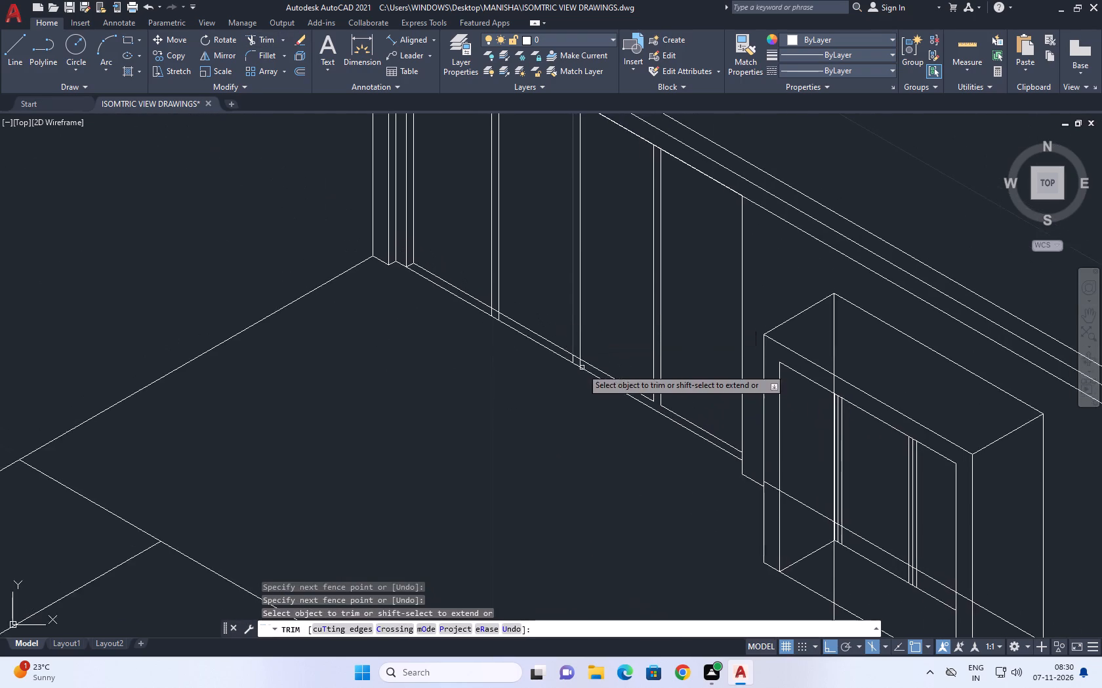
pyautogui.scroll(4, 582, 373)
pyautogui.click(577, 368)
pyautogui.click(506, 317)
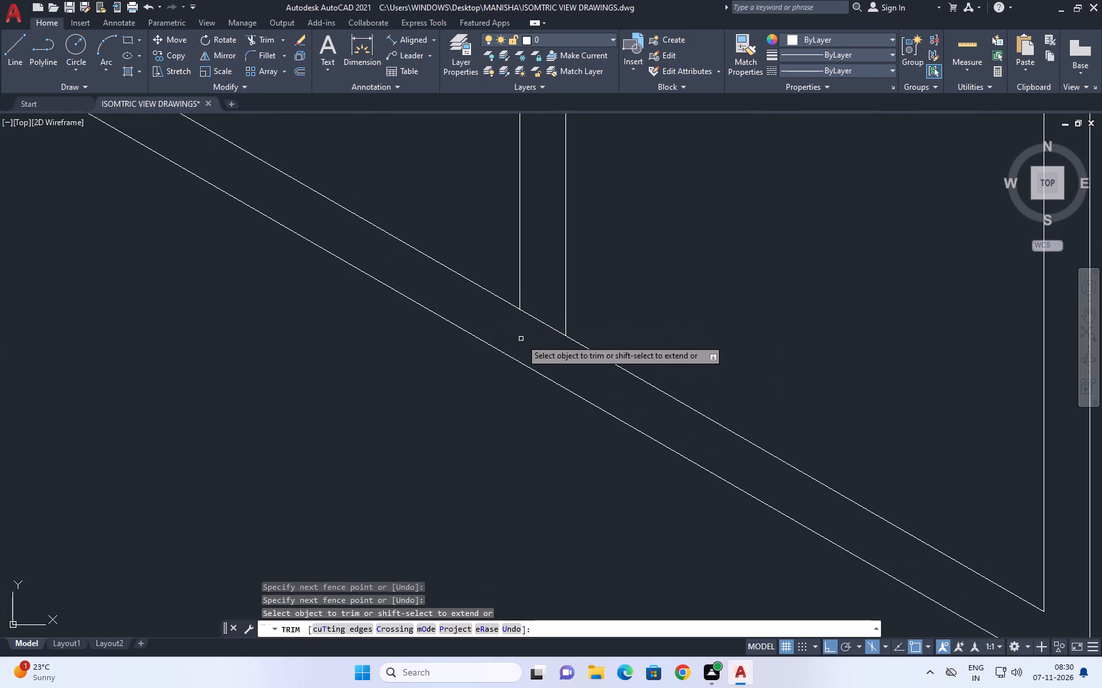
pyautogui.click(541, 335)
pyautogui.click(545, 305)
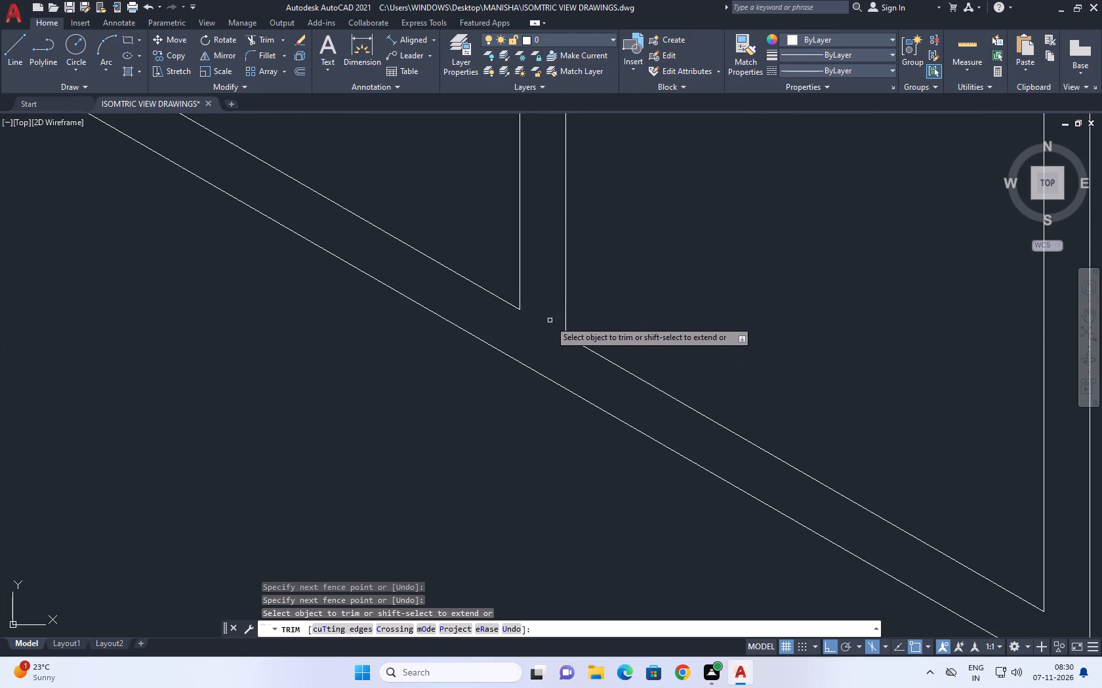
# Trim the first divider's lines back to the upper base line and cut out the base line between them.
pyautogui.scroll(-1, 581, 337)
pyautogui.moveTo(582, 396); pyautogui.dragTo(590, 413, button='middle')
pyautogui.scroll(-1, 577, 349)
pyautogui.moveTo(577, 349); pyautogui.dragTo(653, 459, button='middle')
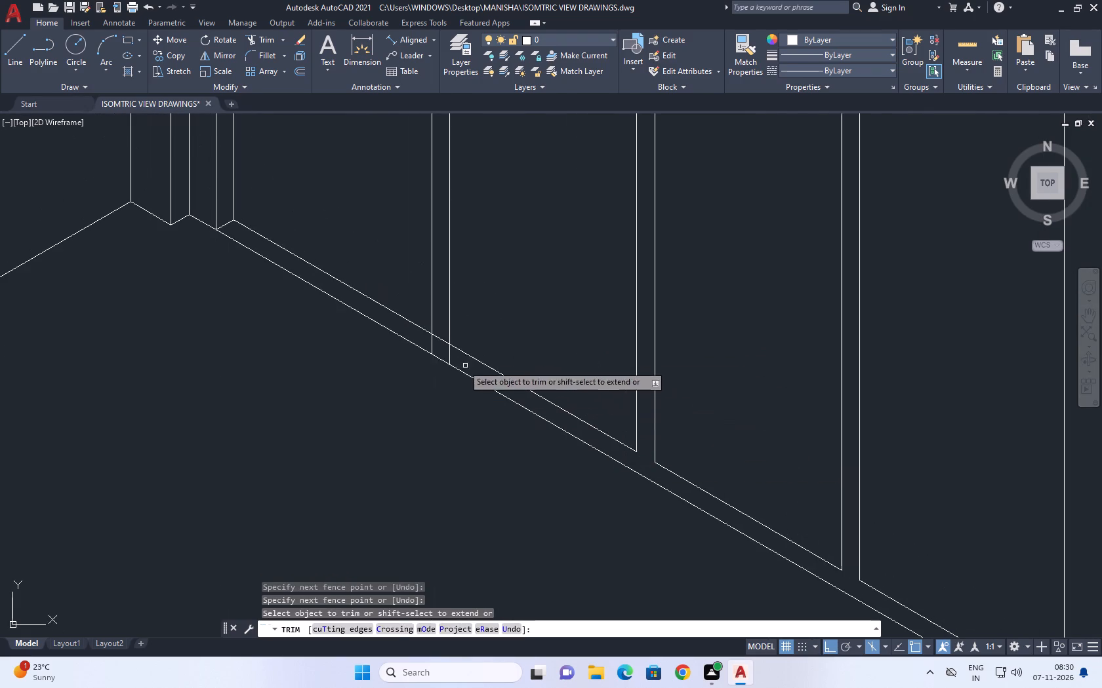
pyautogui.scroll(3, 432, 326)
pyautogui.moveTo(384, 368); pyautogui.dragTo(389, 375)
pyautogui.click(523, 458)
pyautogui.click(476, 392)
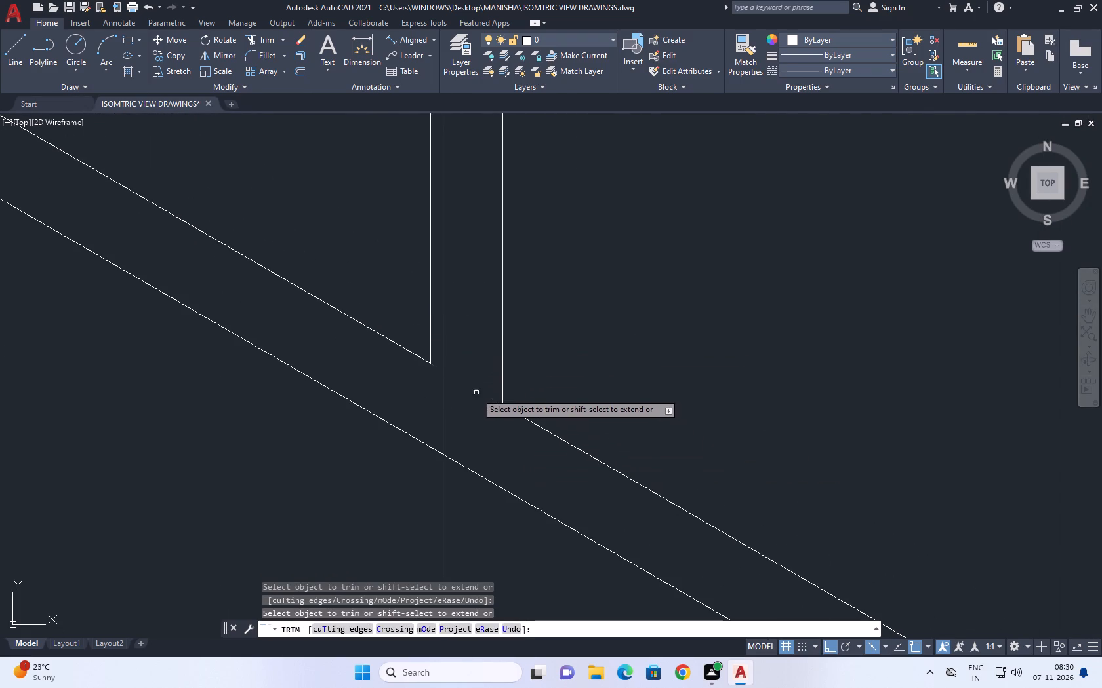
pyautogui.scroll(-7, 481, 375)
pyautogui.moveTo(597, 358); pyautogui.dragTo(585, 470, button='middle')
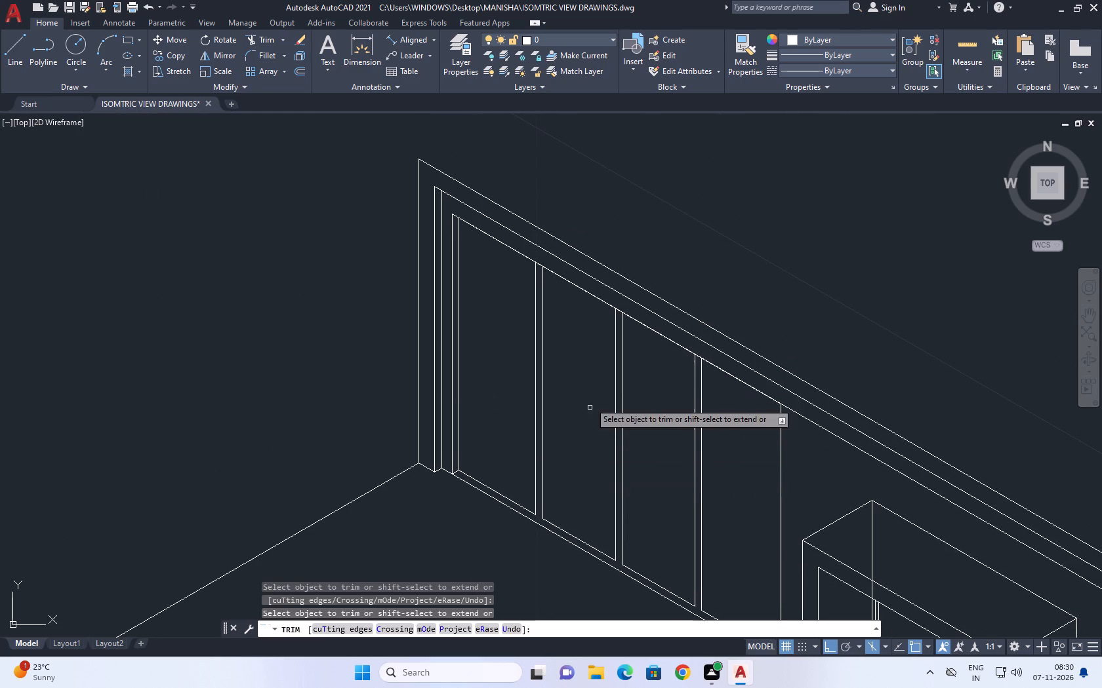
pyautogui.rightClick(570, 361)
pyautogui.click(600, 382)
# Erase the overlapping construction line along the opening's top edge.
pyautogui.click(587, 294)
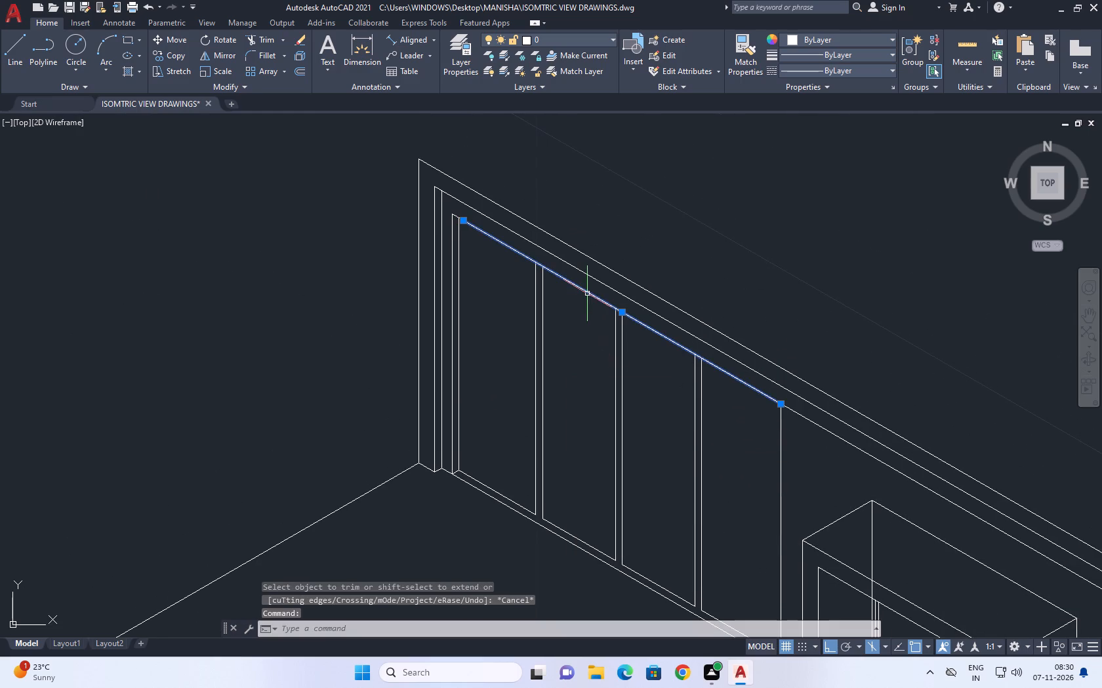
pyautogui.rightClick(697, 214)
pyautogui.click(760, 297)
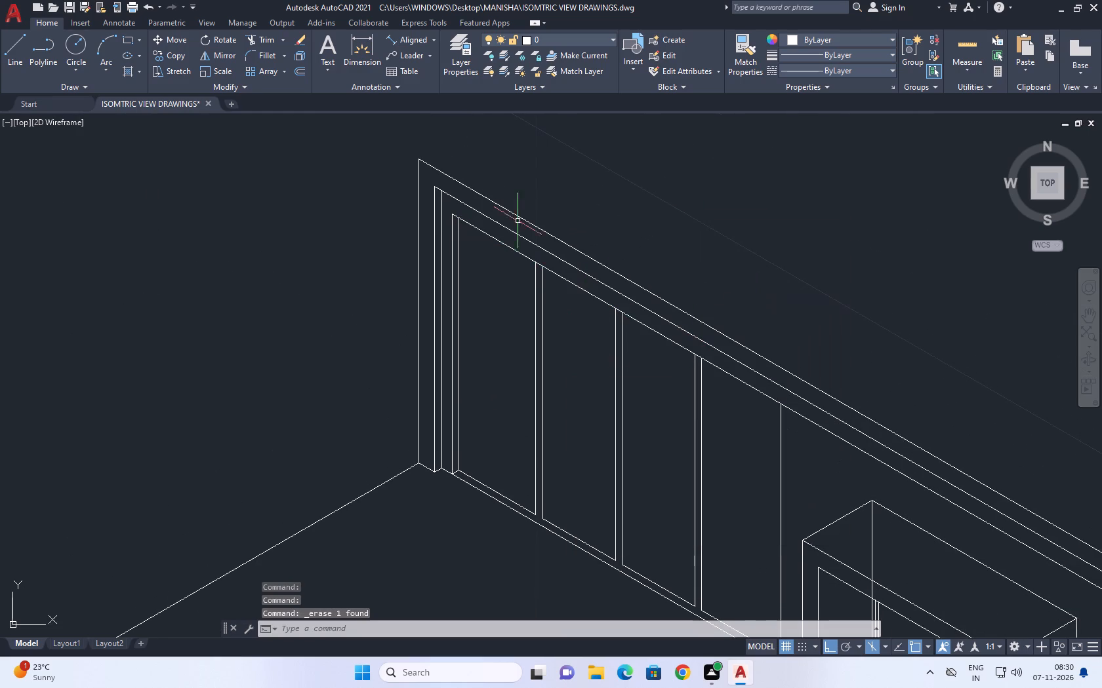
# Copy the first divider's line farther from the innermost post 0.05 away from the post at 330°.
pyautogui.moveTo(573, 335); pyautogui.dragTo(556, 335, button='middle')
pyautogui.moveTo(550, 331); pyautogui.dragTo(546, 331, button='middle')
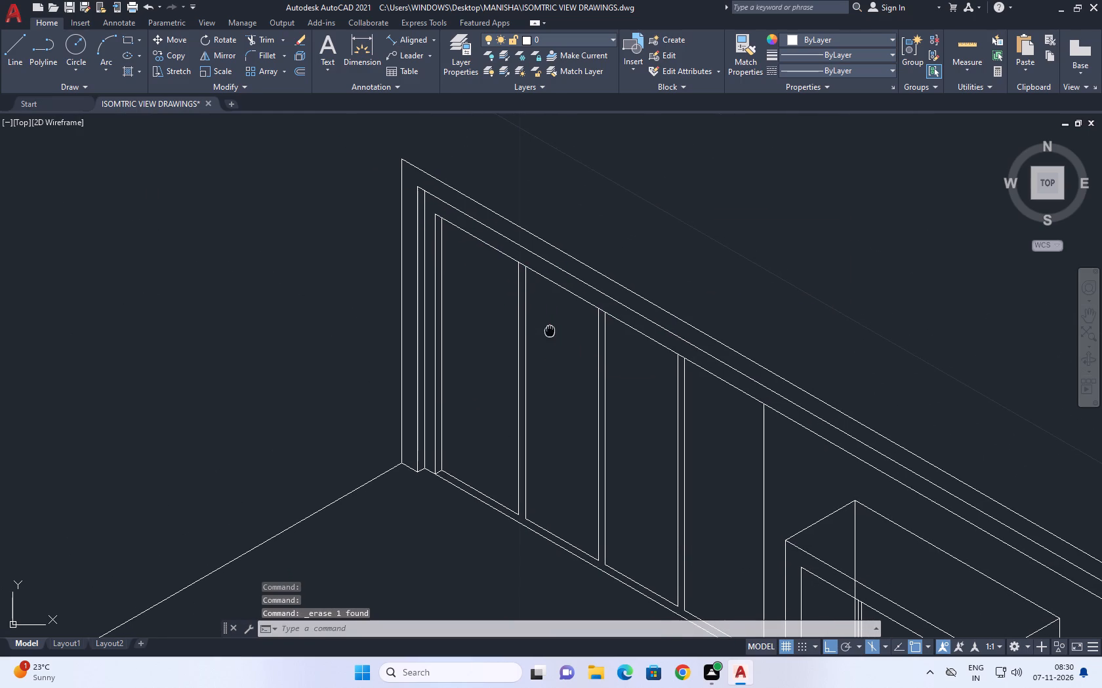
pyautogui.moveTo(546, 331); pyautogui.dragTo(500, 328, button='middle')
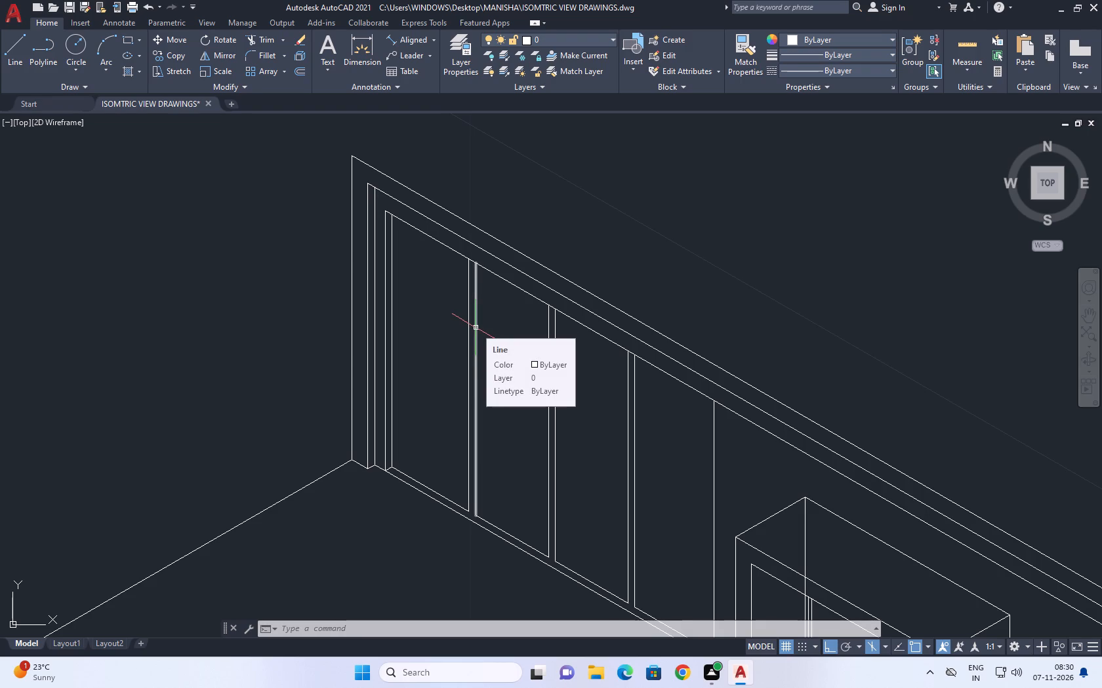
pyautogui.moveTo(474, 322); pyautogui.dragTo(433, 292, button='middle')
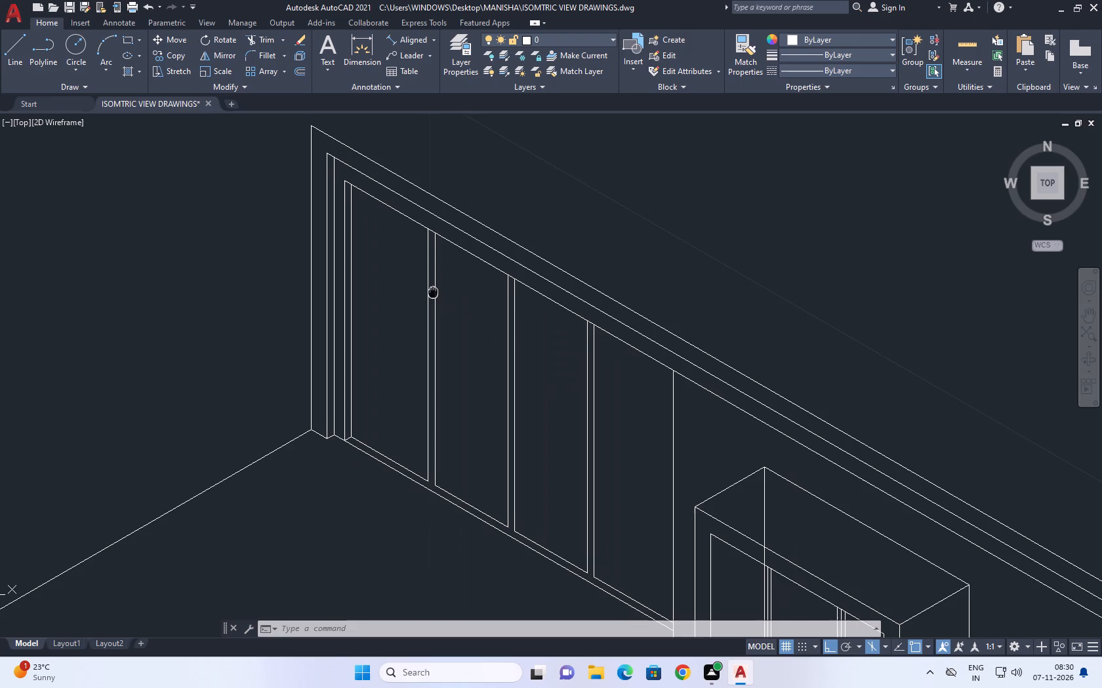
pyautogui.moveTo(433, 292); pyautogui.dragTo(429, 292, button='middle')
pyautogui.scroll(1, 427, 359)
pyautogui.click(429, 362)
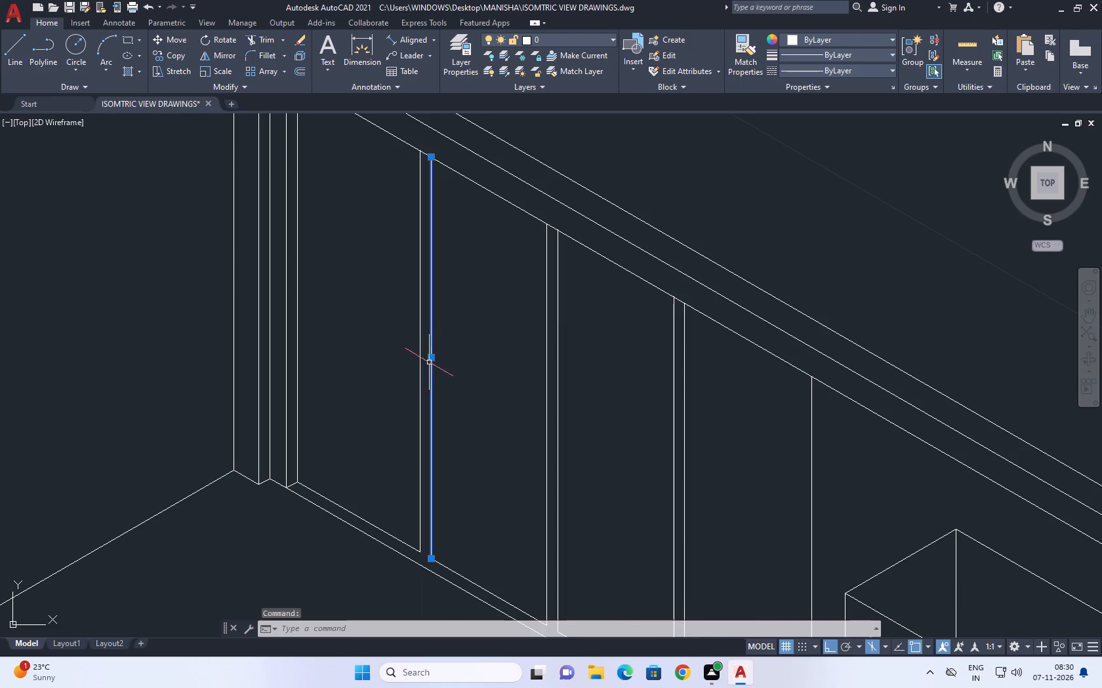
pyautogui.moveTo(433, 366); pyautogui.dragTo(439, 385, button='middle')
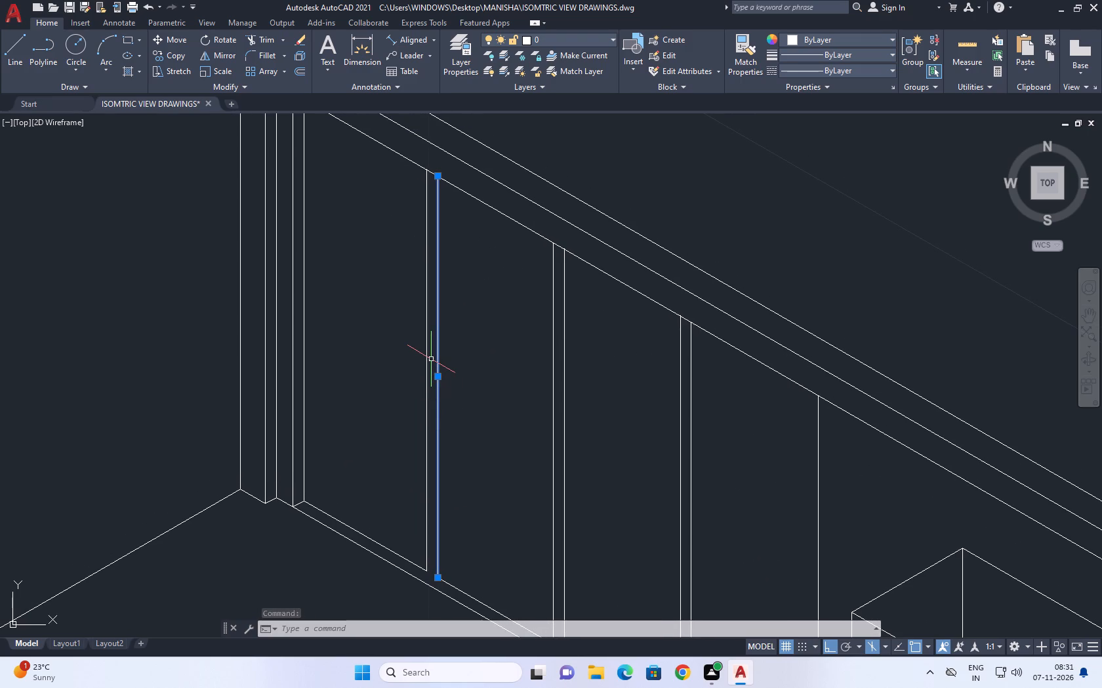
pyautogui.click(175, 54)
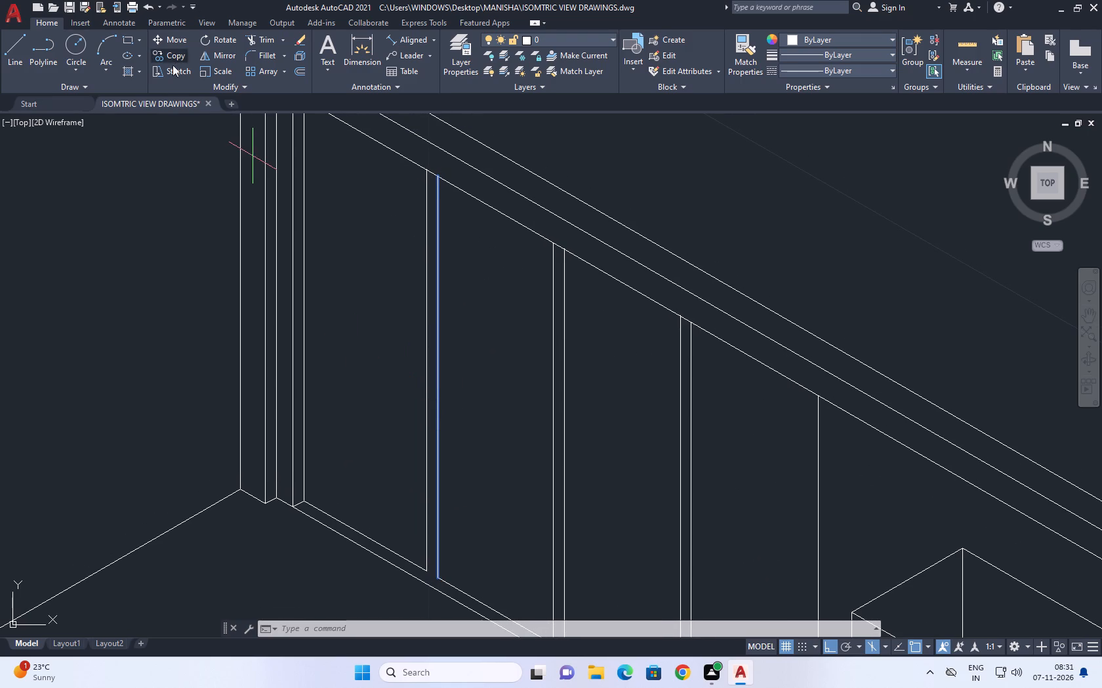
pyautogui.click(458, 368)
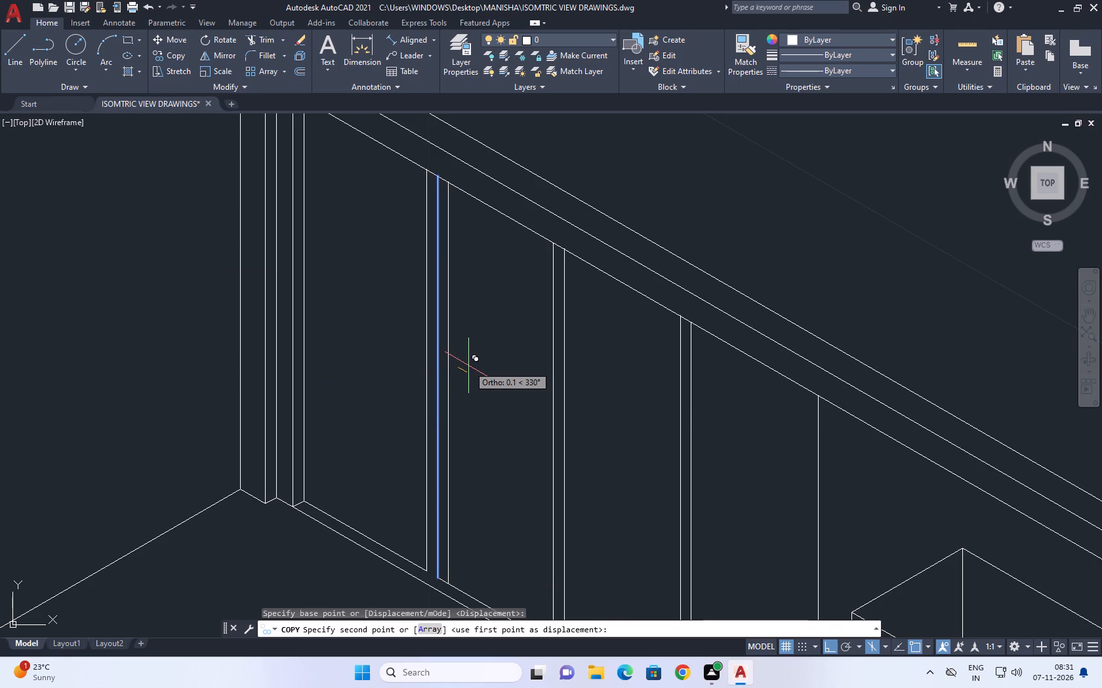
pyautogui.write('0.05')
pyautogui.press('Return')
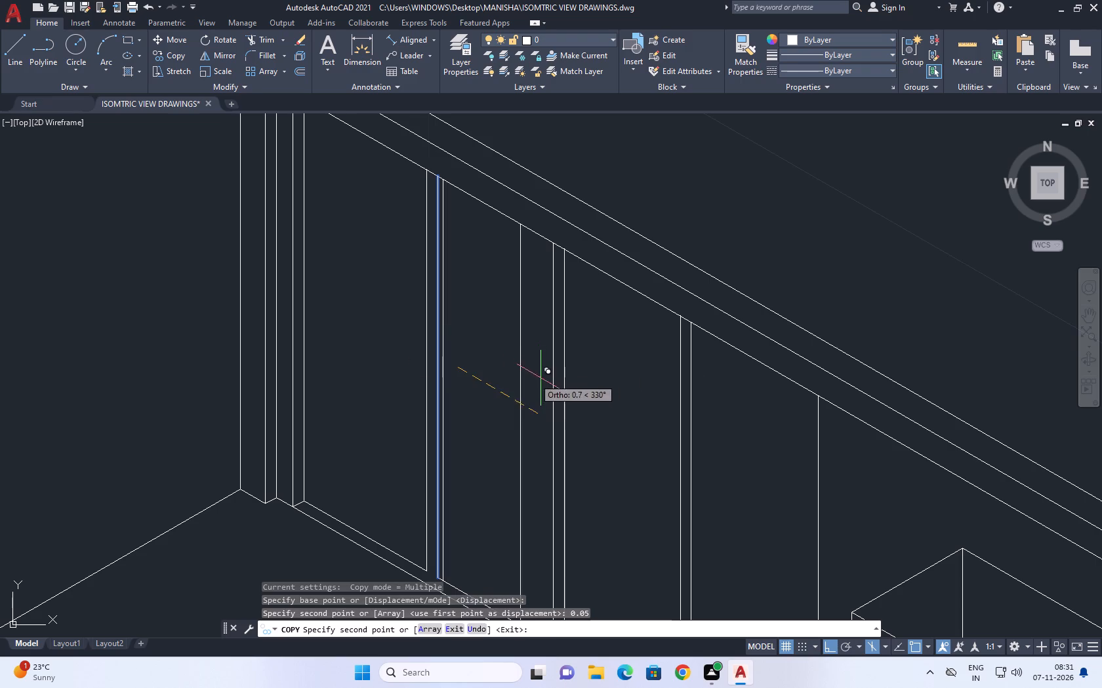
pyautogui.rightClick(486, 351)
pyautogui.click(515, 372)
# Copy the first divider's middle line 0.05 toward the innermost post at 150°.
pyautogui.moveTo(427, 406); pyautogui.dragTo(472, 372, button='middle')
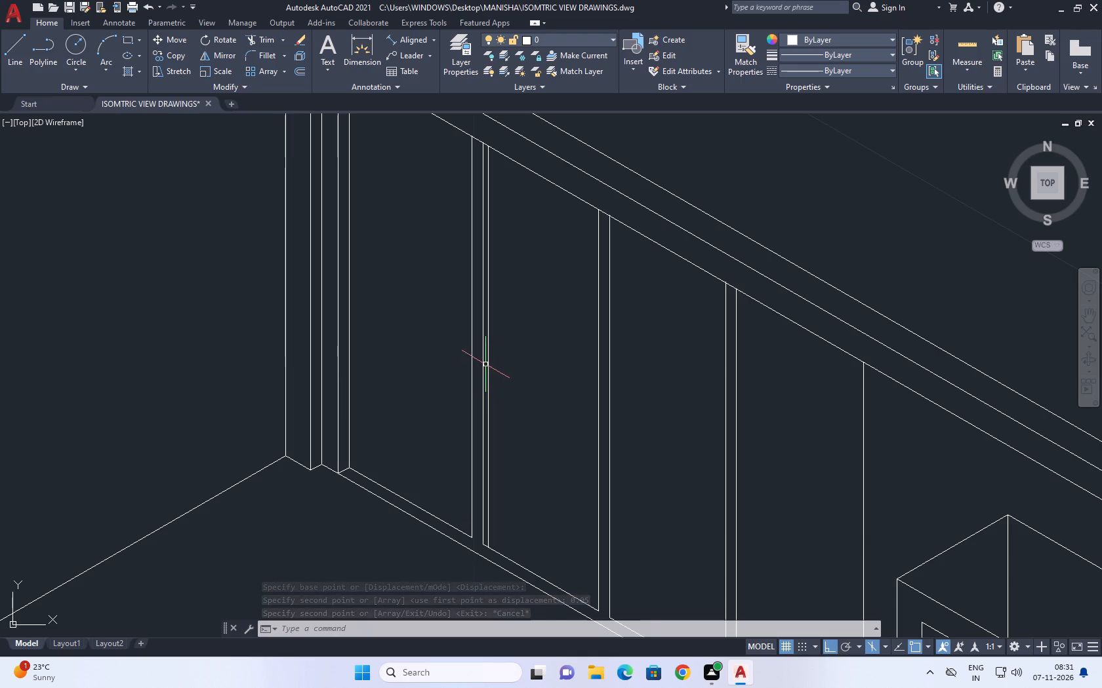
pyautogui.click(483, 358)
pyautogui.click(182, 52)
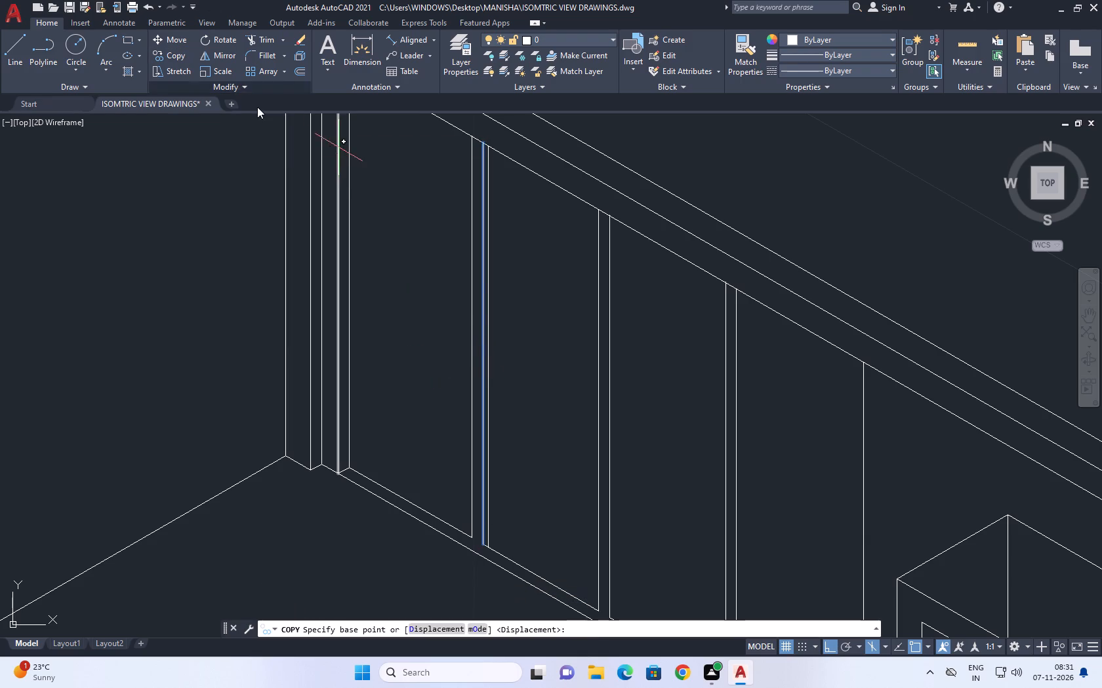
pyautogui.click(440, 291)
pyautogui.write('0.0')
pyautogui.press('BackSpace')
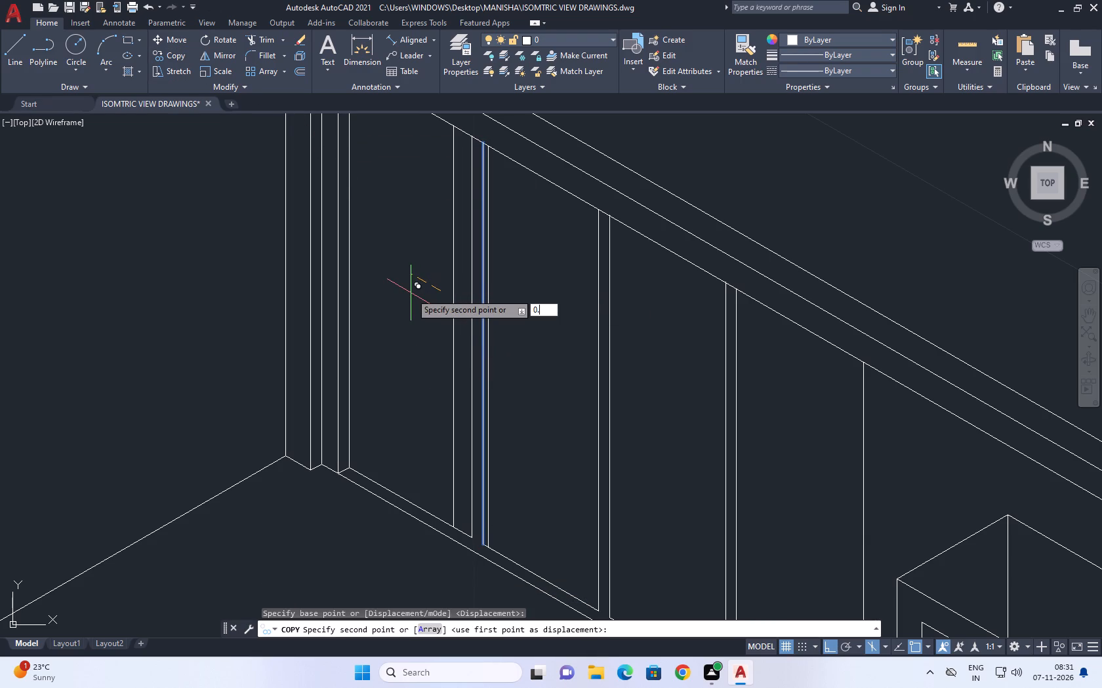
pyautogui.write('05')
pyautogui.press('Return')
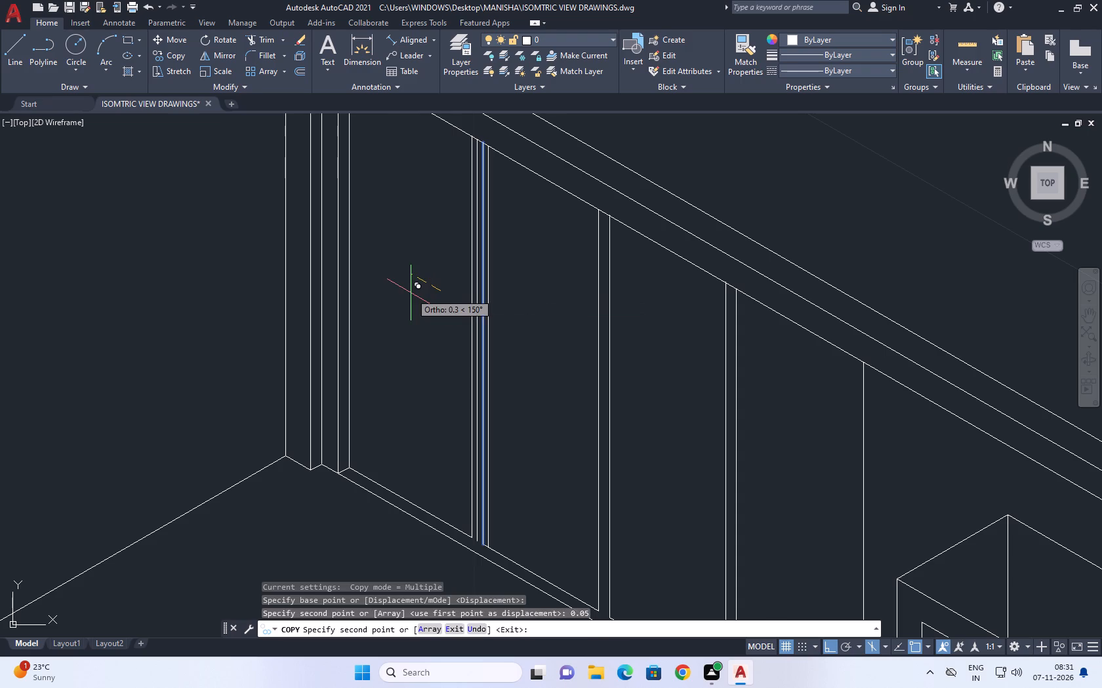
pyautogui.rightClick(430, 284)
pyautogui.click(466, 307)
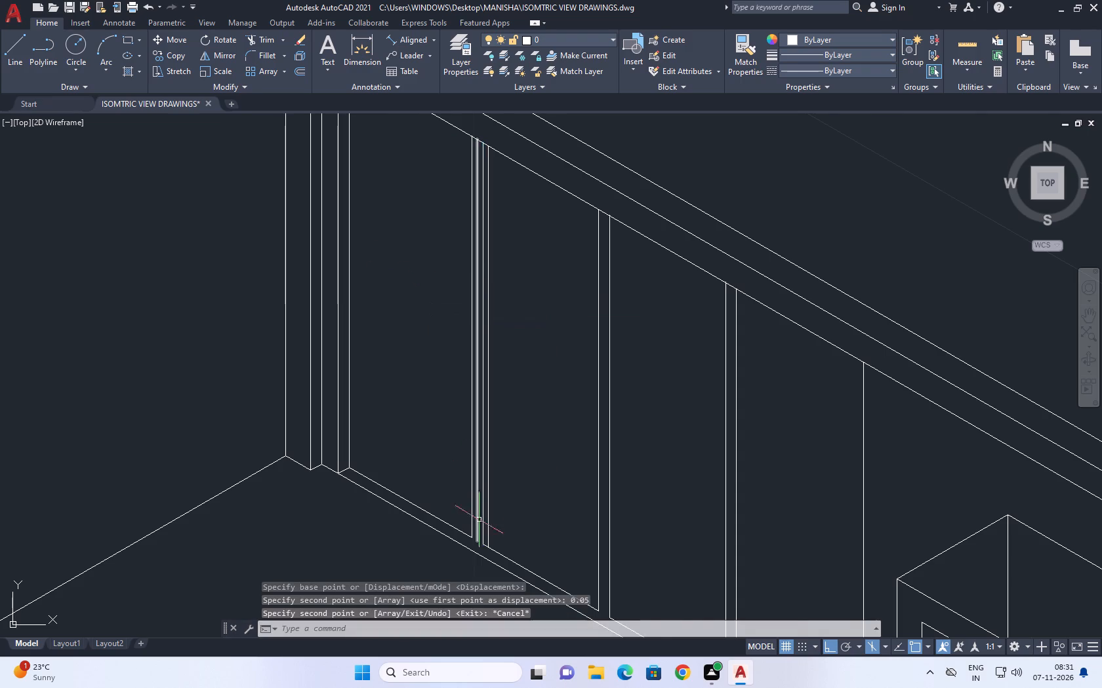
# Erase the first divider's vertical line nearest the innermost post.
pyautogui.scroll(2, 467, 556)
pyautogui.click(480, 488)
pyautogui.click(462, 457)
pyautogui.rightClick(420, 388)
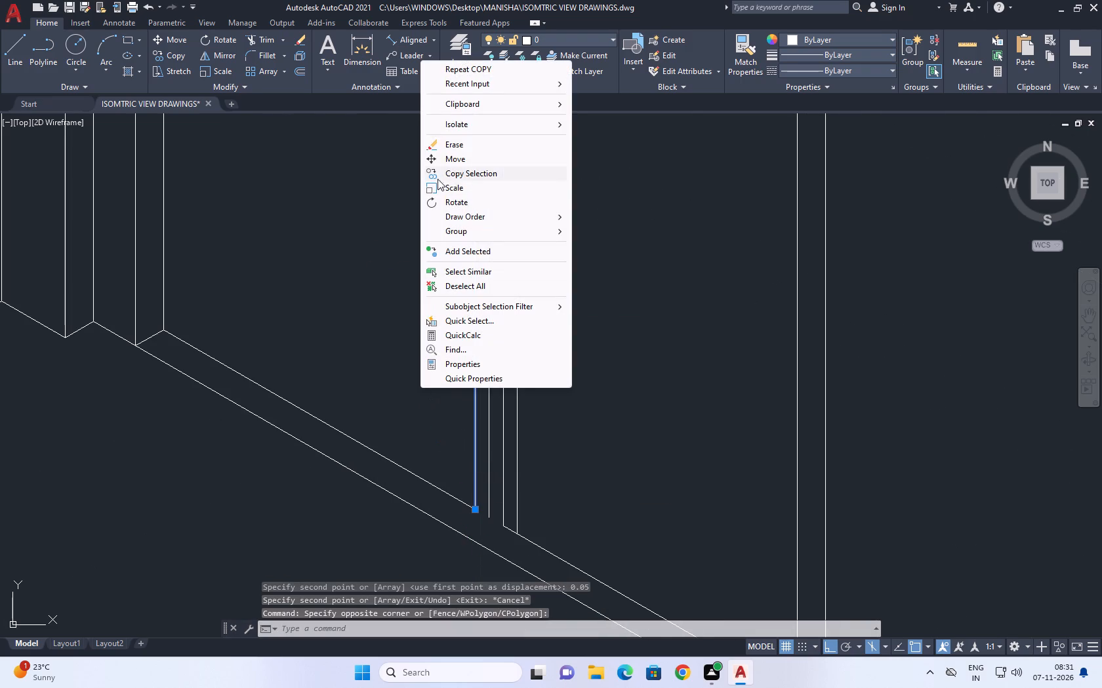
pyautogui.click(472, 143)
# Fillet the first panel's inner bottom edge to the nearer vertical line of the first divider.
pyautogui.scroll(-3, 564, 341)
pyautogui.moveTo(575, 324); pyautogui.dragTo(596, 360, button='middle')
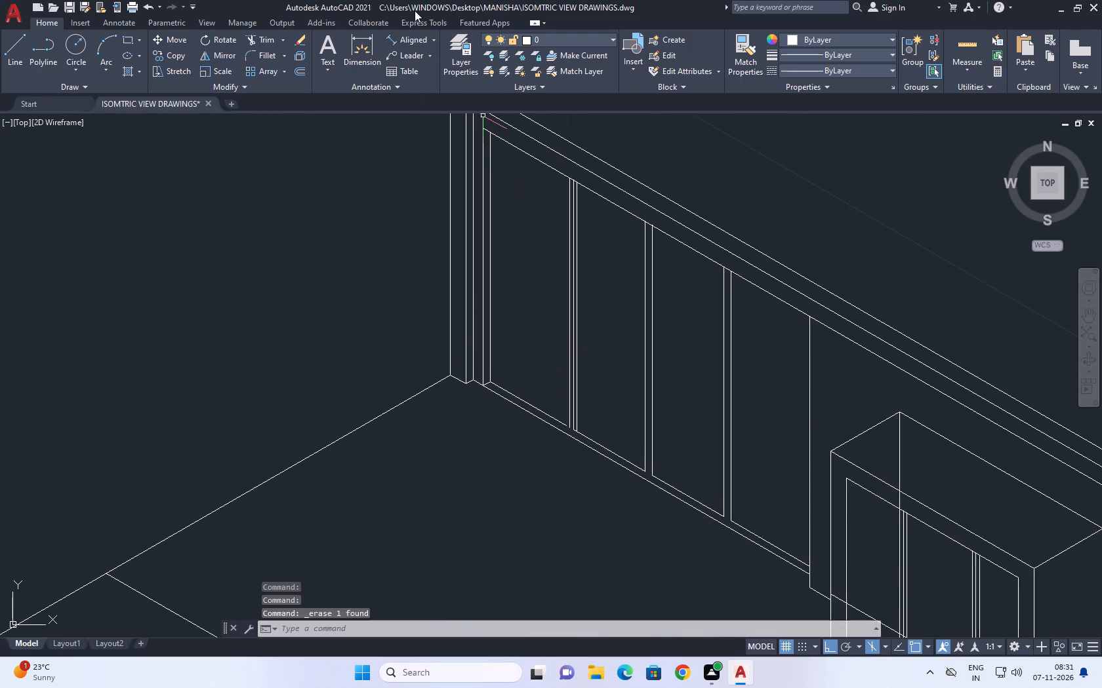
pyautogui.click(260, 59)
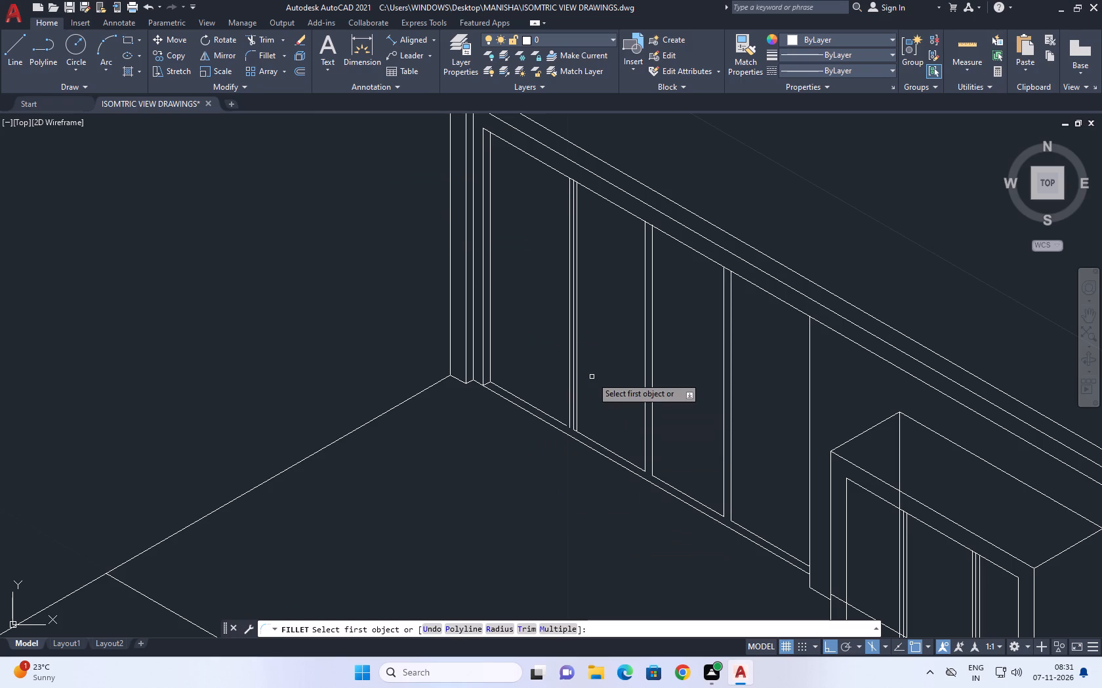
pyautogui.scroll(3, 569, 430)
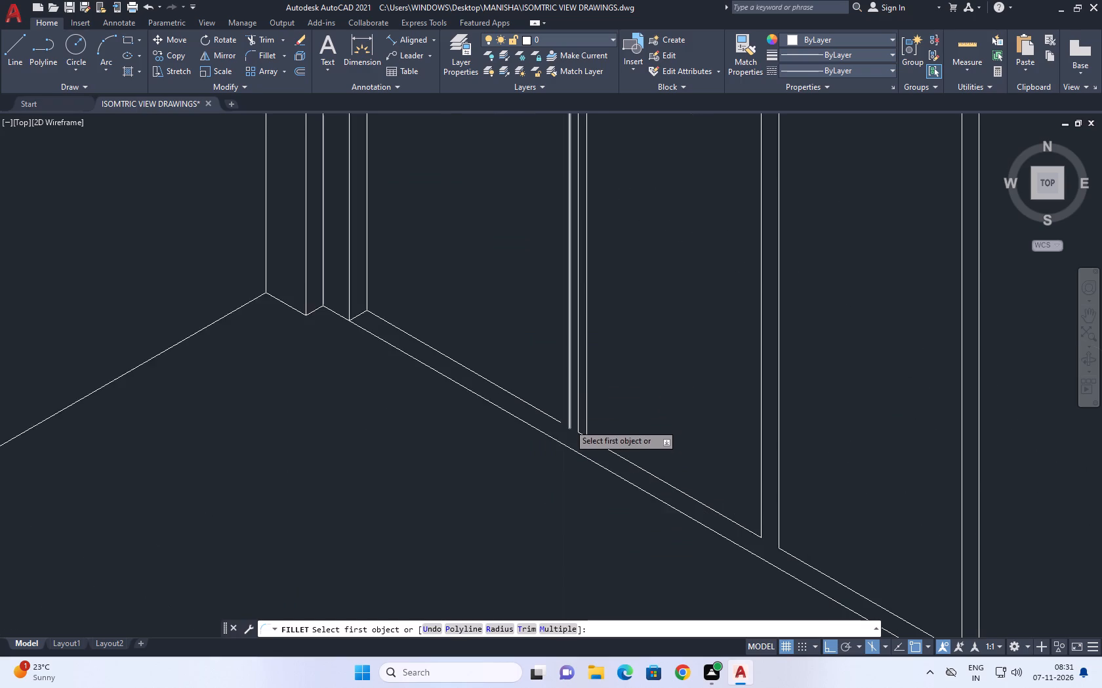
pyautogui.click(553, 421)
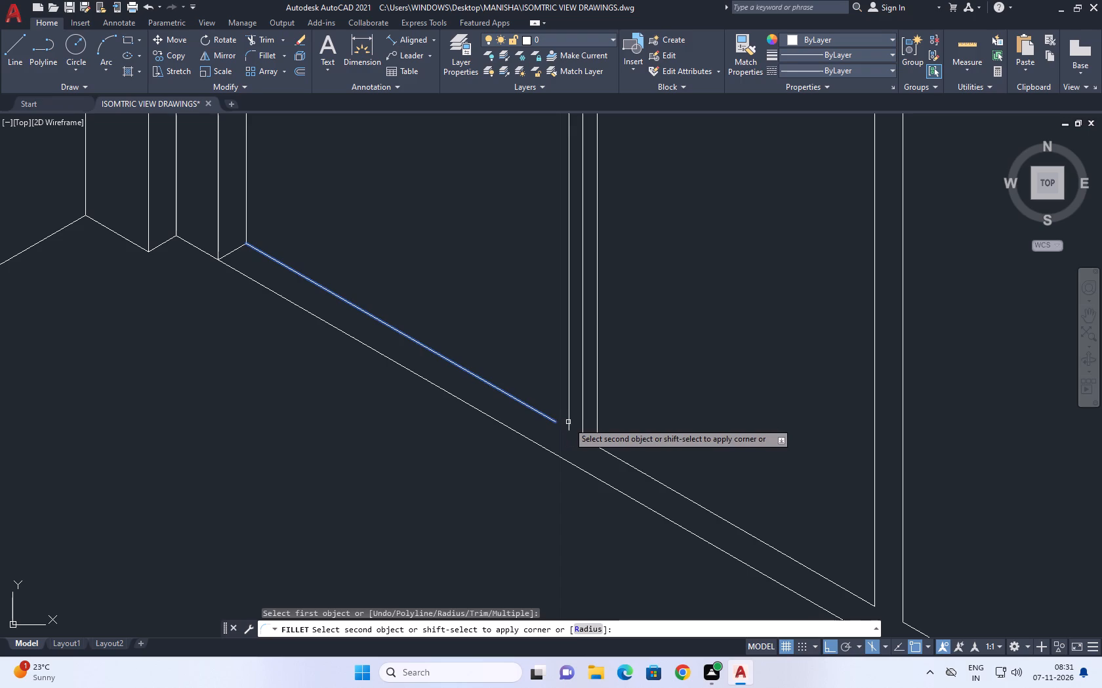
pyautogui.click(568, 421)
# Trim away the first divider's leftover middle vertical line and the short bottom-edge stub beside it.
pyautogui.scroll(-1, 560, 390)
pyautogui.moveTo(725, 383); pyautogui.dragTo(695, 392, button='middle')
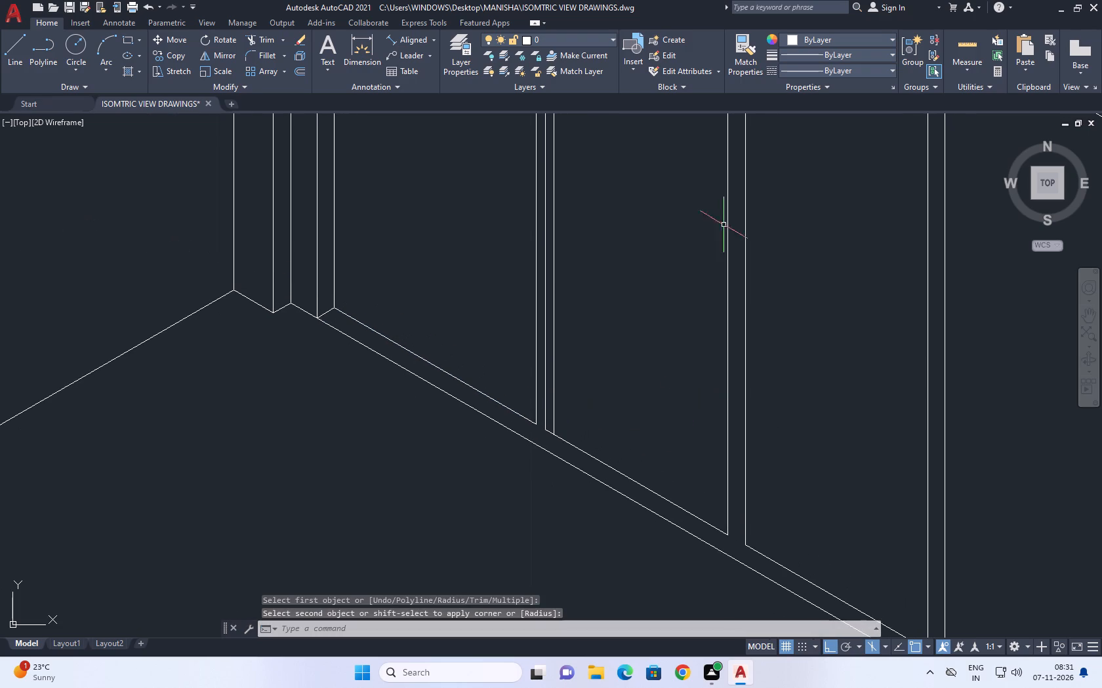
pyautogui.scroll(-1, 548, 263)
pyautogui.moveTo(548, 314); pyautogui.dragTo(540, 346, button='middle')
pyautogui.scroll(2, 542, 328)
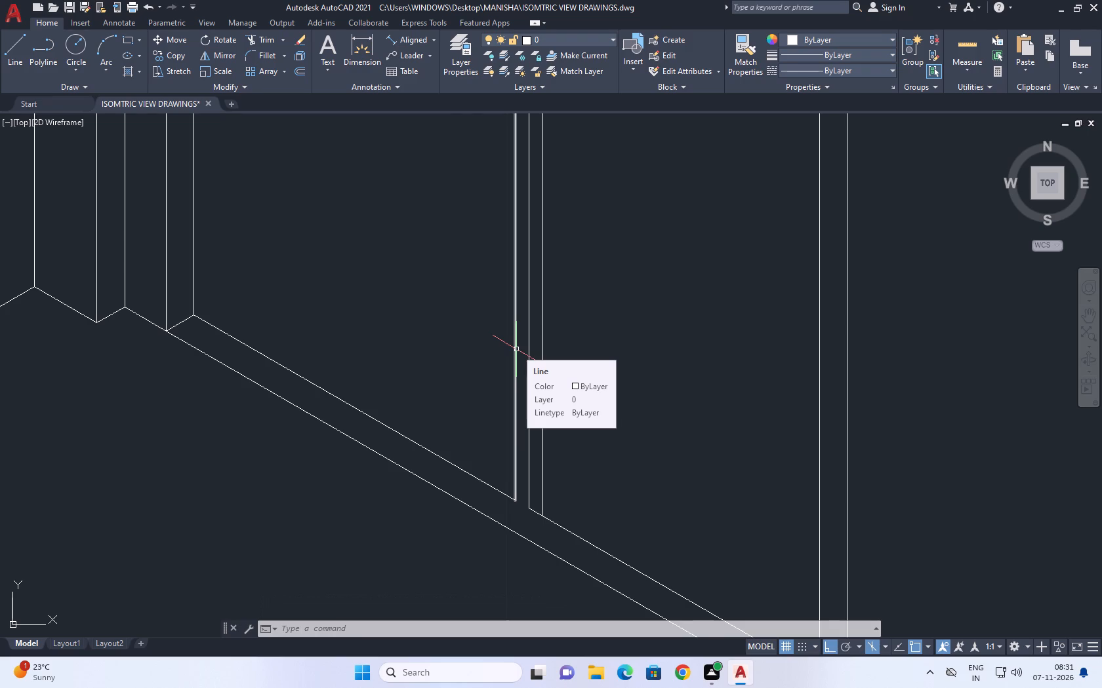
pyautogui.moveTo(511, 394); pyautogui.dragTo(422, 442, button='middle')
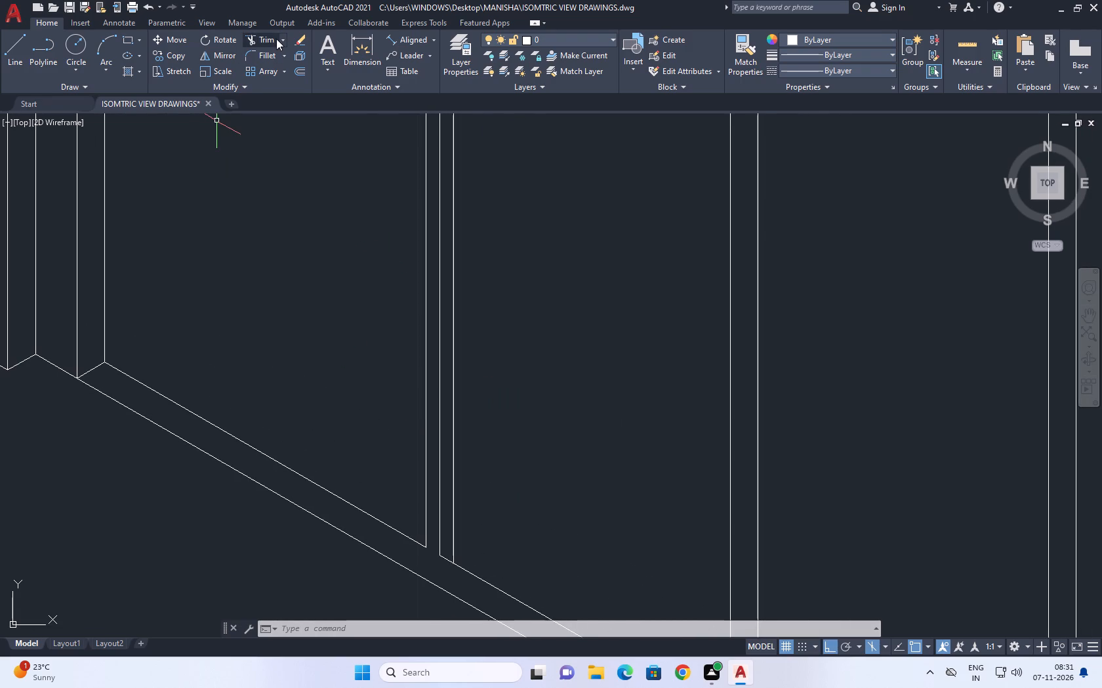
pyautogui.click(270, 37)
pyautogui.moveTo(501, 451); pyautogui.dragTo(481, 327, button='middle')
pyautogui.scroll(2, 428, 438)
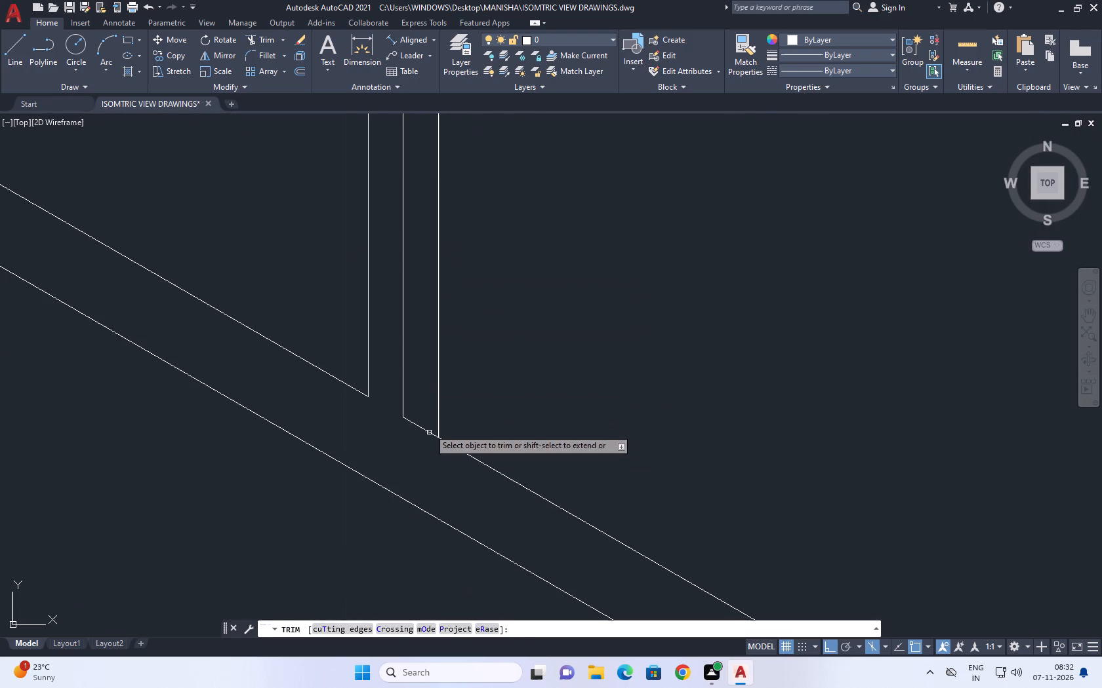
pyautogui.click(433, 413)
pyautogui.click(411, 429)
pyautogui.click(411, 413)
pyautogui.click(399, 392)
pyautogui.scroll(-7, 405, 385)
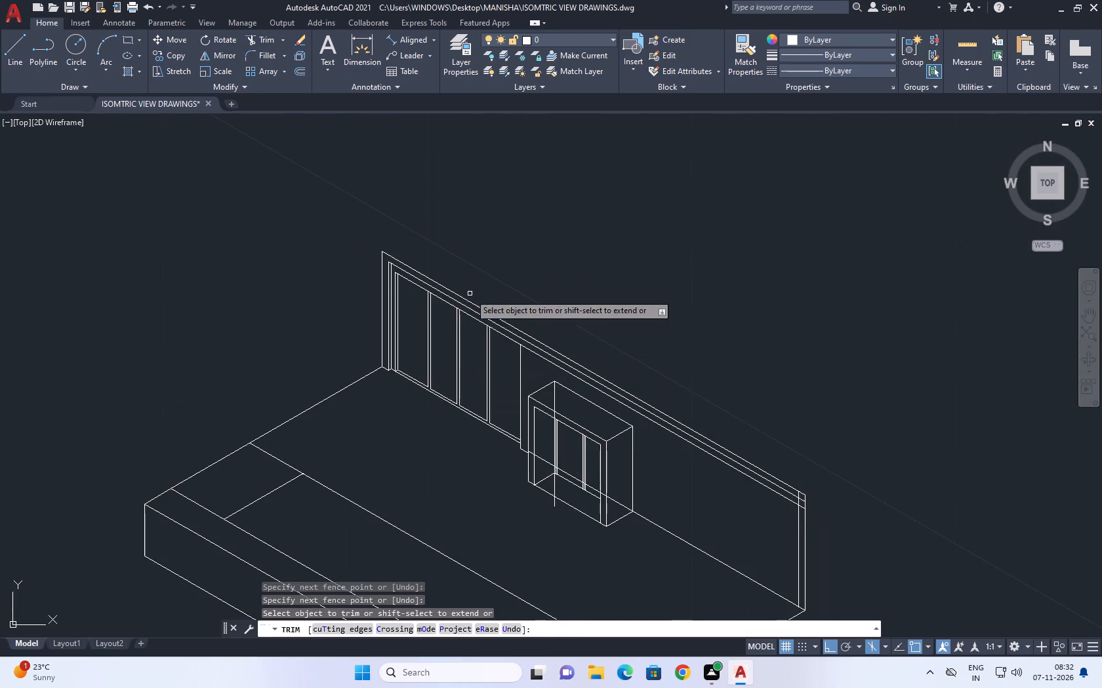
pyautogui.moveTo(473, 309); pyautogui.dragTo(476, 335, button='middle')
pyautogui.scroll(2, 454, 404)
pyautogui.middleClick(474, 466)
pyautogui.scroll(1, 474, 466)
pyautogui.rightClick(500, 316)
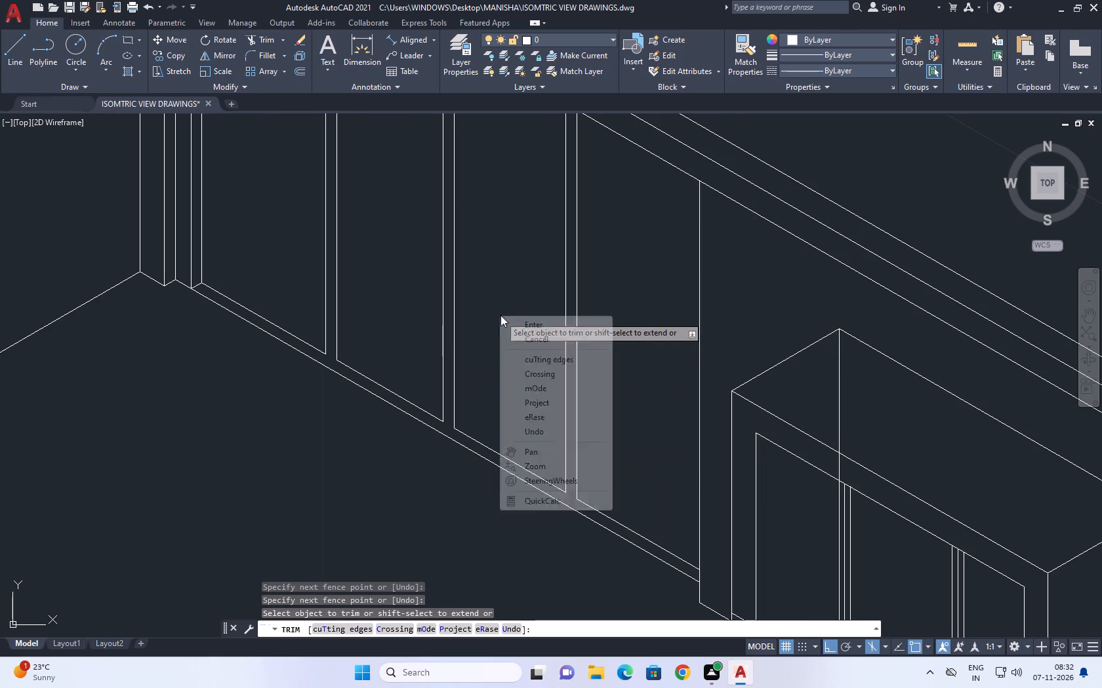
pyautogui.click(527, 341)
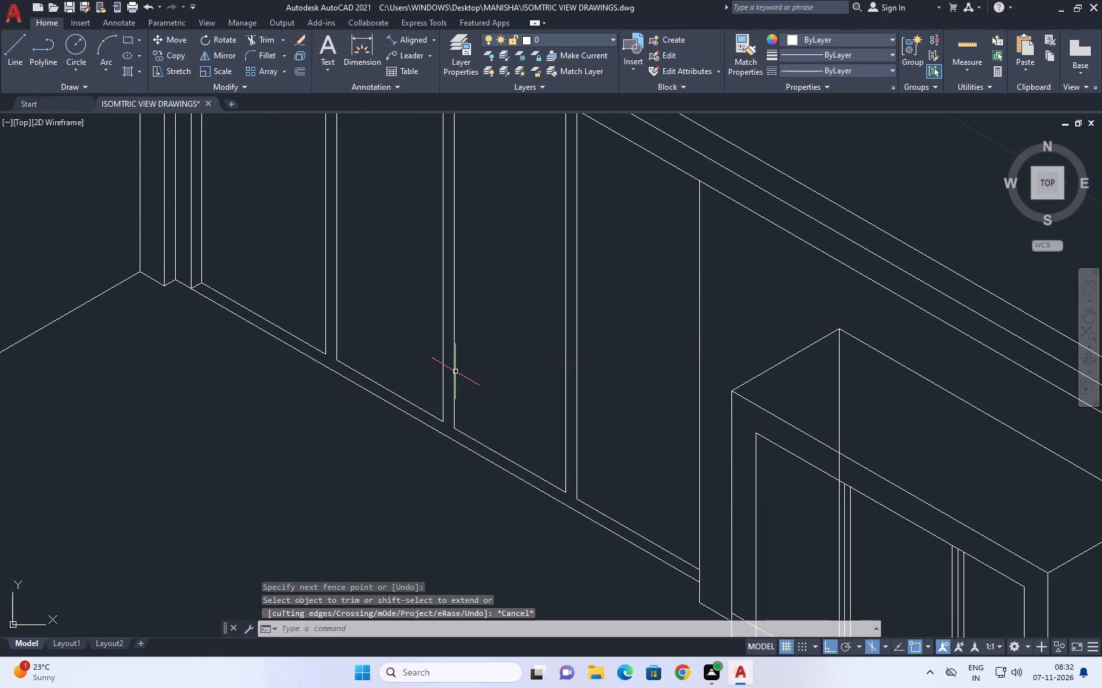
# Copy the second divider's line farther from the innermost post 0.05 at 150° and again 0.05 at 330°.
pyautogui.click(455, 372)
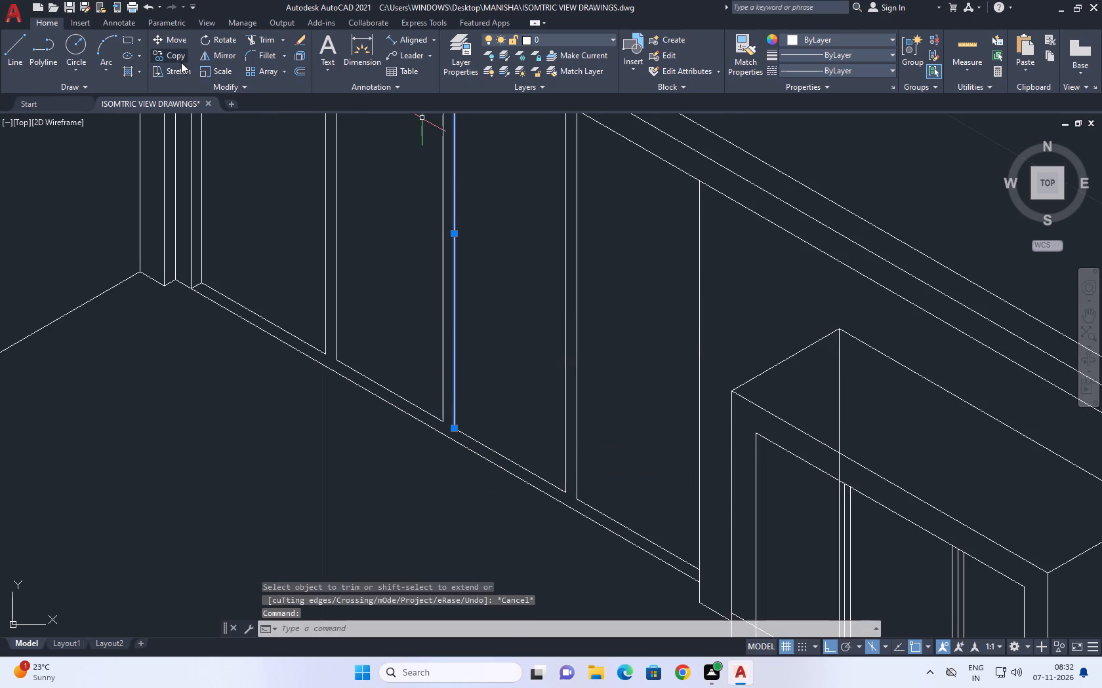
pyautogui.click(181, 62)
pyautogui.scroll(1, 405, 381)
pyautogui.click(450, 375)
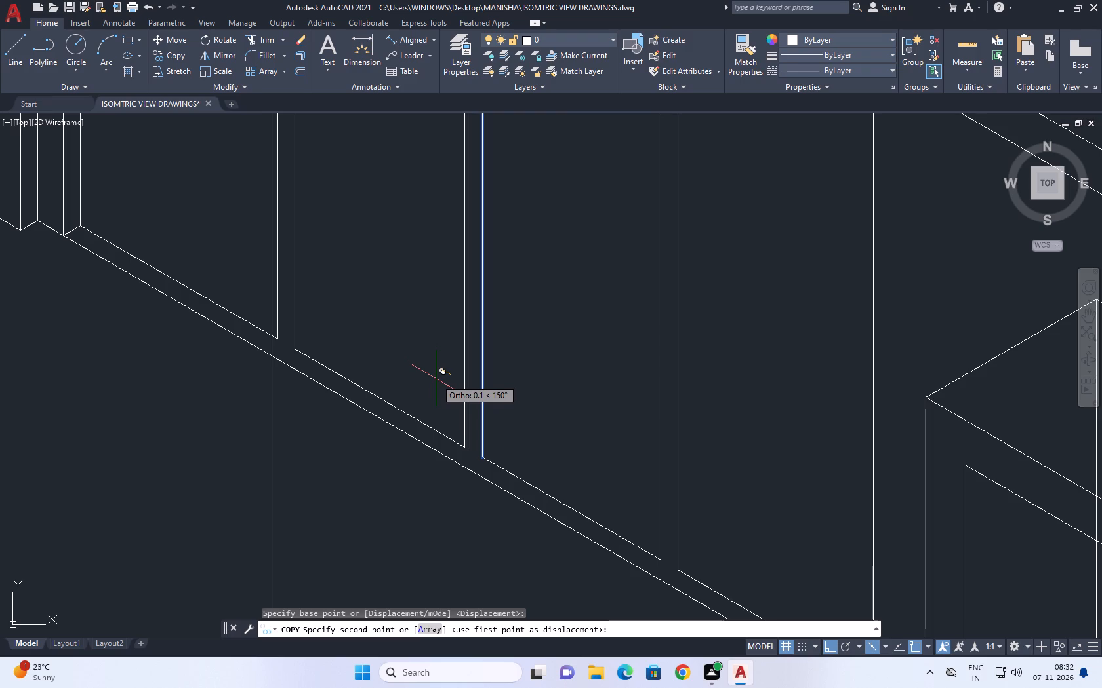
pyautogui.write('0.05')
pyautogui.press('Return')
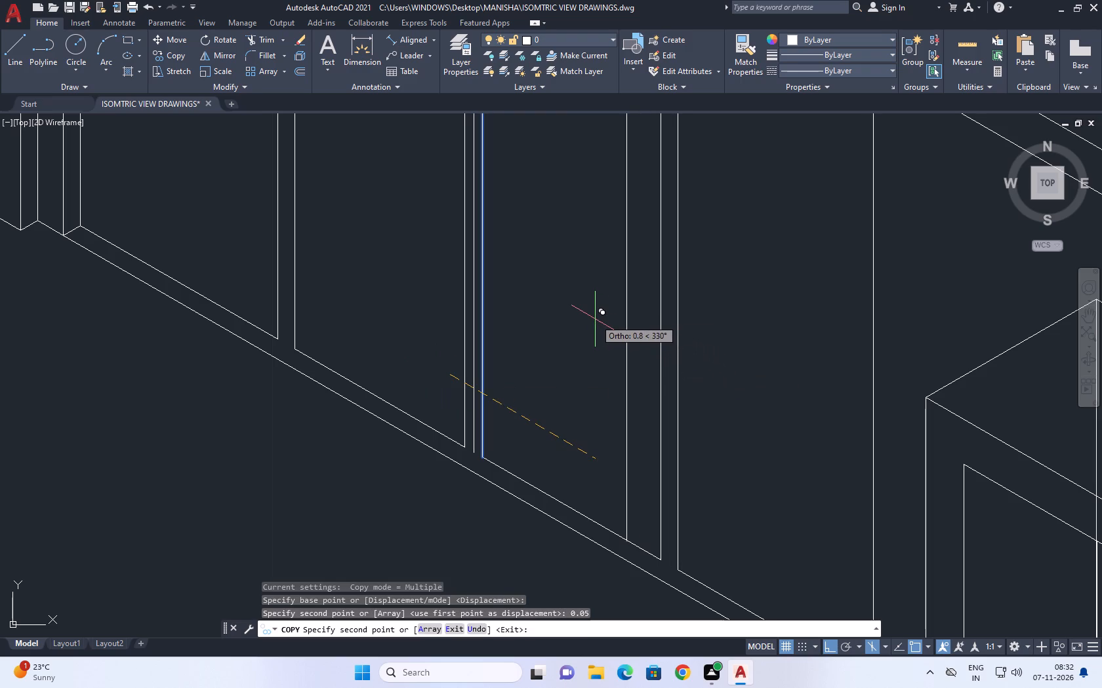
pyautogui.write('0.0')
pyautogui.press('5')
pyautogui.press('Return')
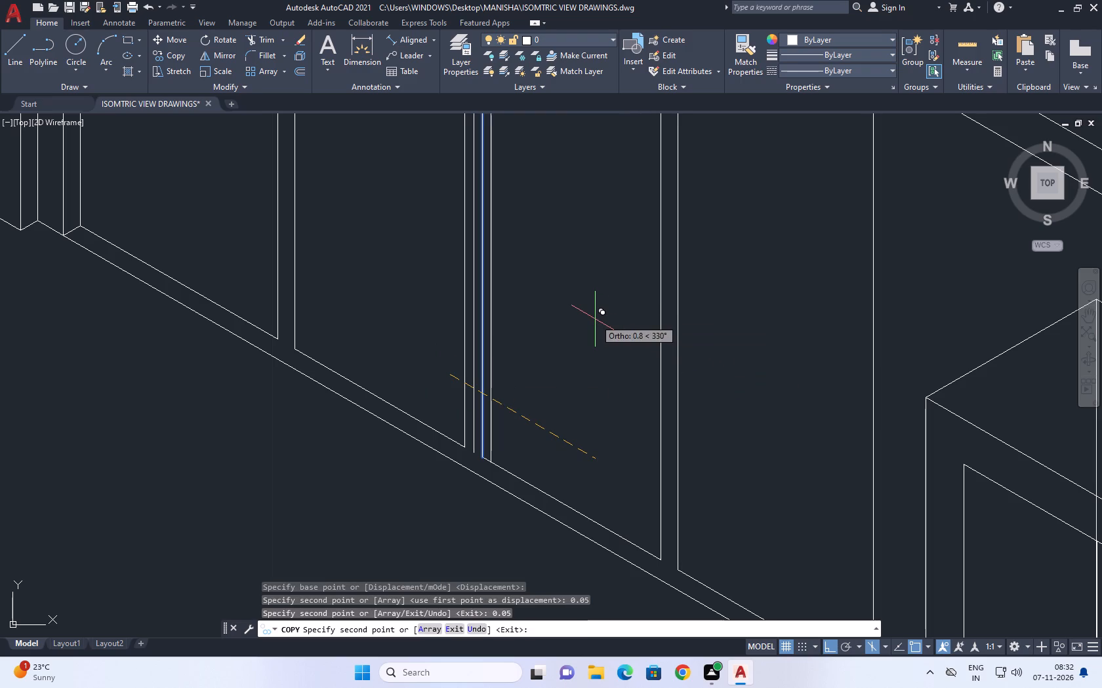
pyautogui.moveTo(581, 286); pyautogui.dragTo(573, 282, button='right')
pyautogui.click(602, 297)
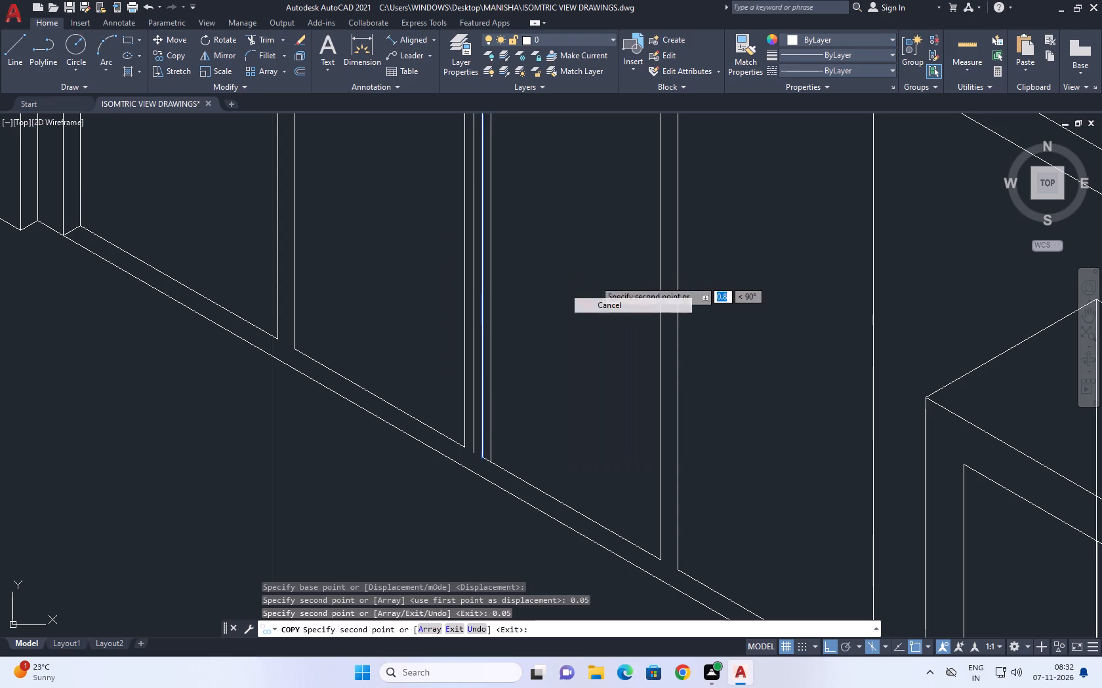
# Copy the third divider's line nearer the innermost post 0.05 at 330° to mark the divider's middle.
pyautogui.moveTo(669, 316); pyautogui.dragTo(636, 320)
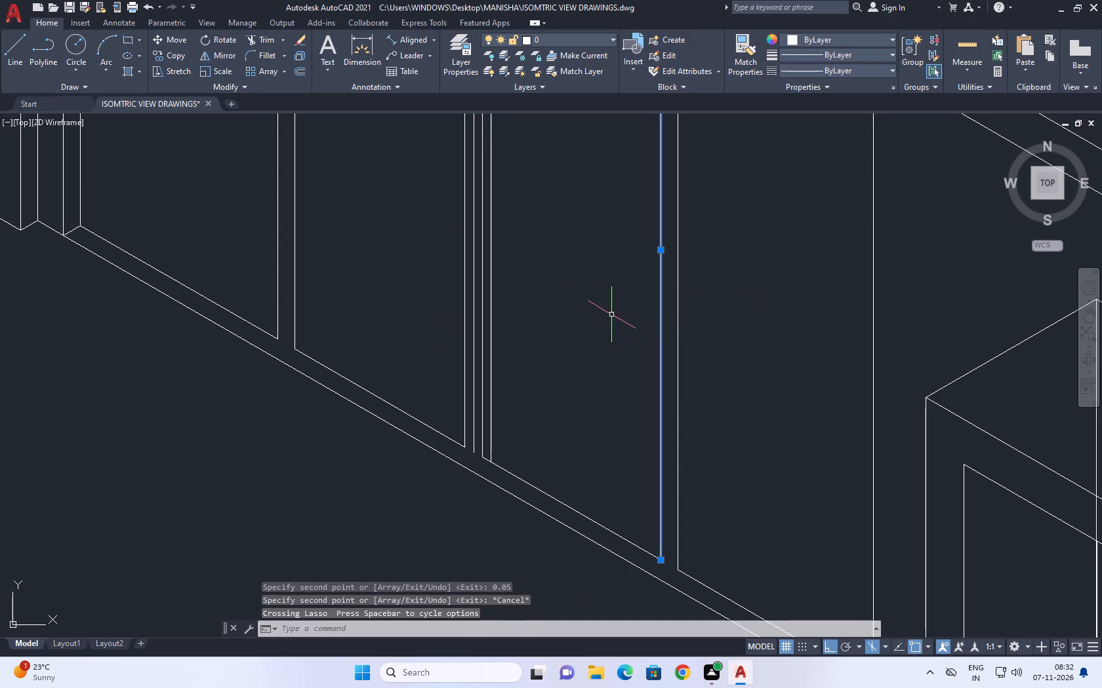
pyautogui.click(173, 55)
pyautogui.click(543, 262)
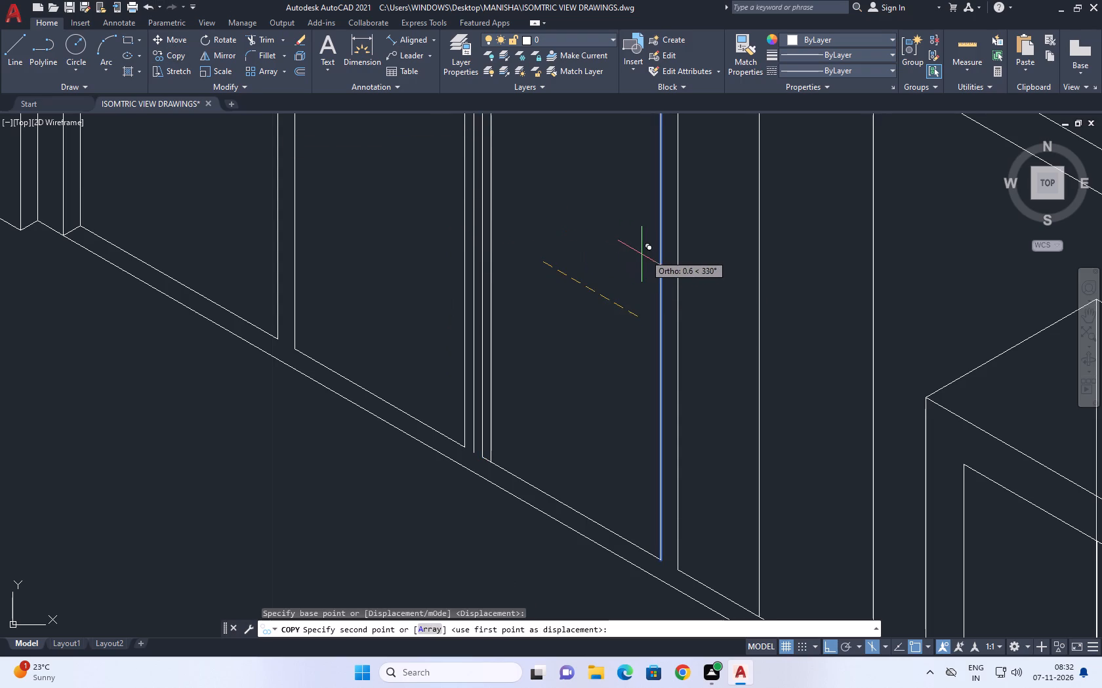
pyautogui.write('0.05')
pyautogui.press('Return')
pyautogui.rightClick(699, 227)
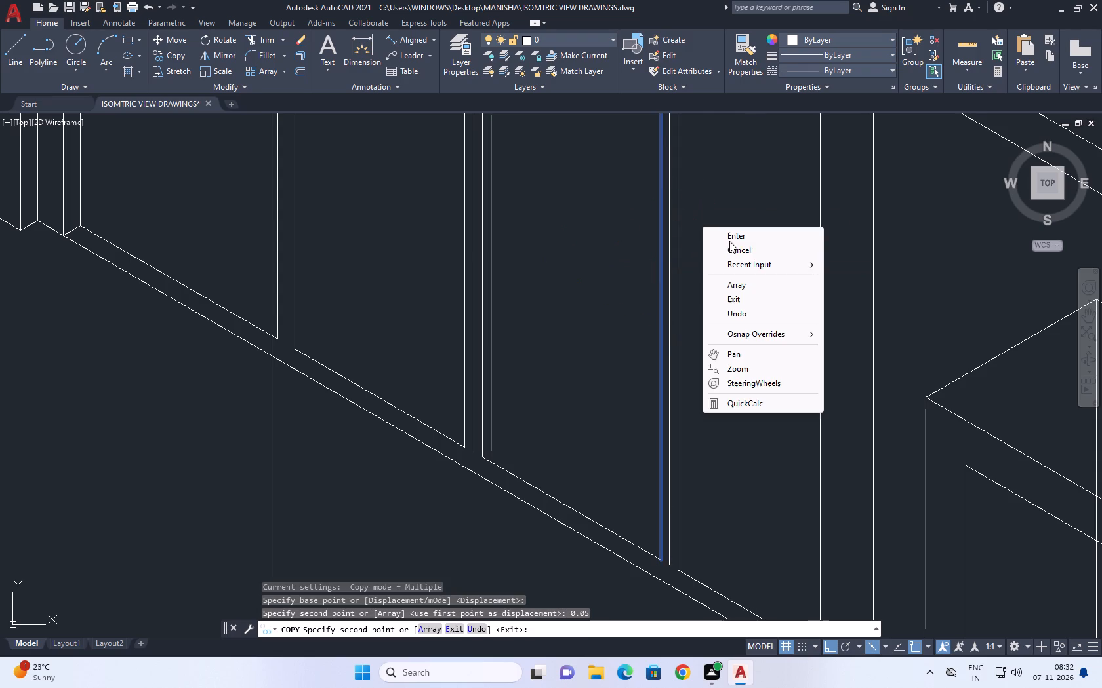
pyautogui.click(747, 240)
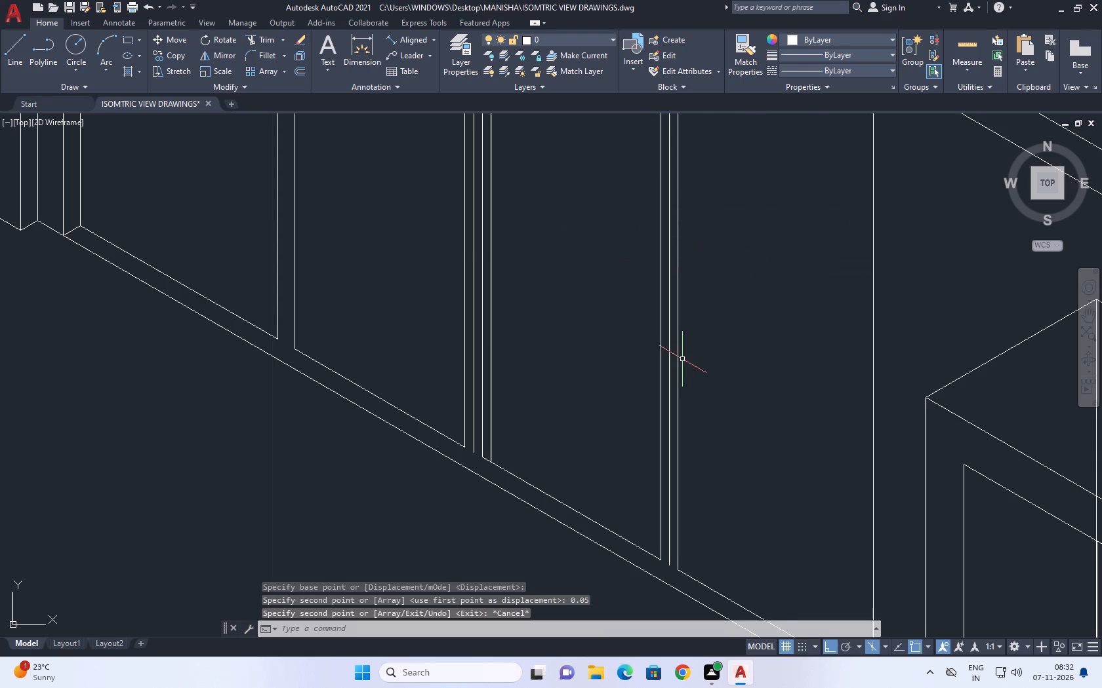
# Copy the third divider's line farther from the innermost post 0.05 away at 330°.
pyautogui.click(677, 365)
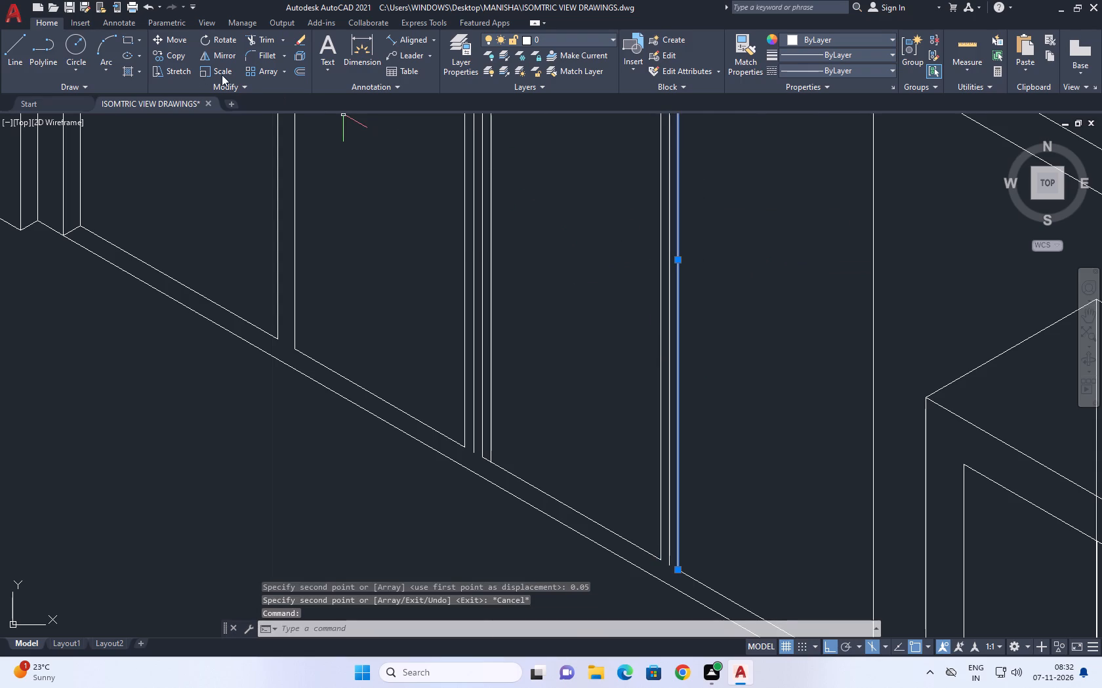
pyautogui.click(178, 56)
pyautogui.click(790, 344)
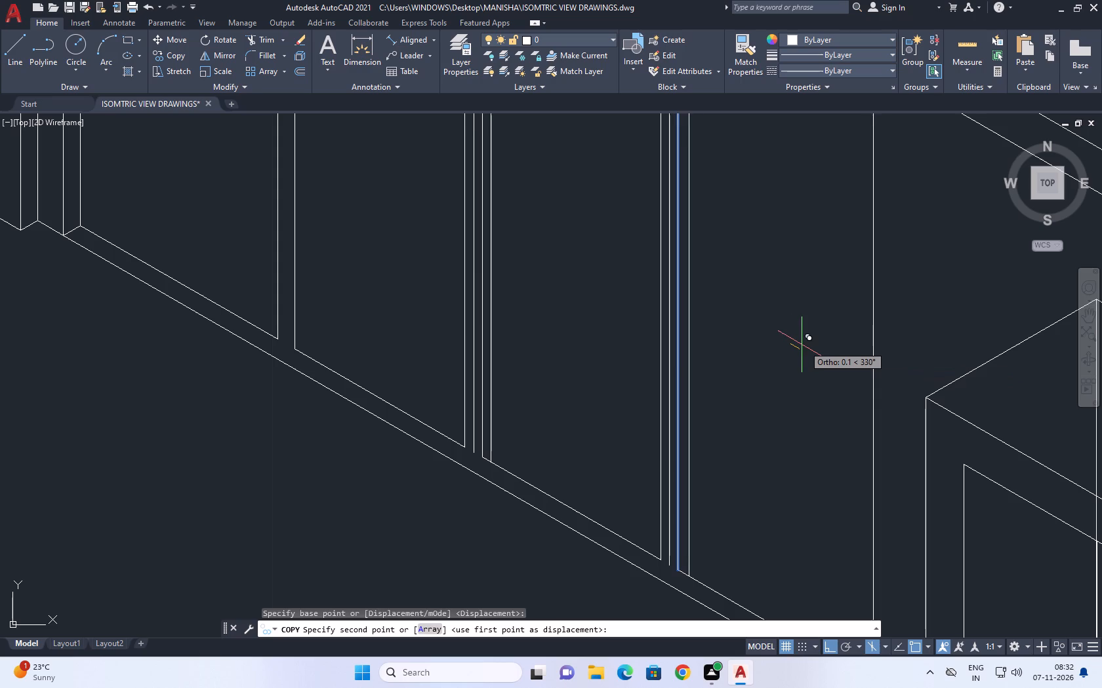
pyautogui.write('0.05')
pyautogui.press('Return')
pyautogui.moveTo(754, 308); pyautogui.dragTo(741, 305, button='right')
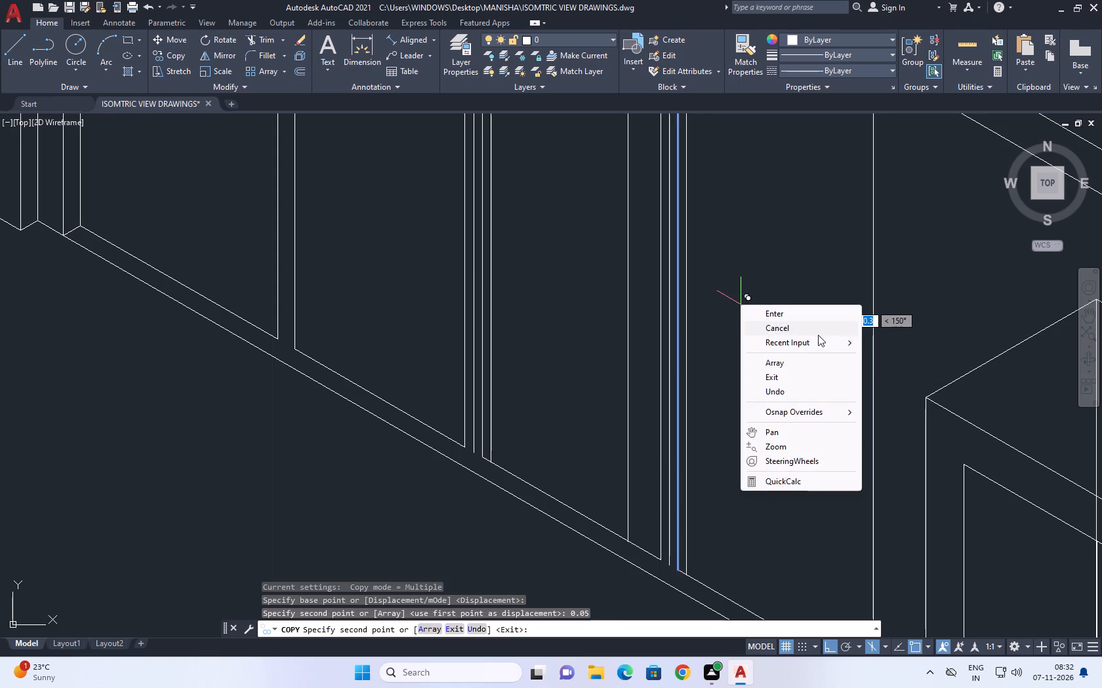
pyautogui.click(818, 334)
# Trim away the third divider's two original vertical lines and the bottom-edge stub, keeping the middle and outermost copies.
pyautogui.moveTo(695, 494); pyautogui.dragTo(653, 364, button='middle')
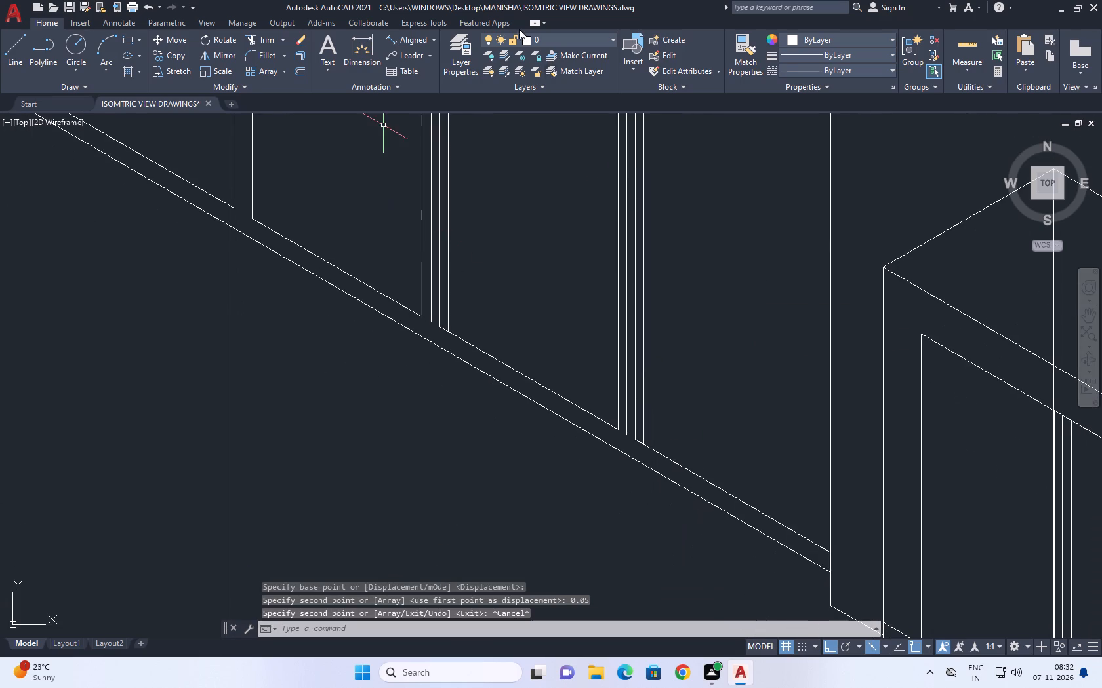
pyautogui.scroll(1, 741, 394)
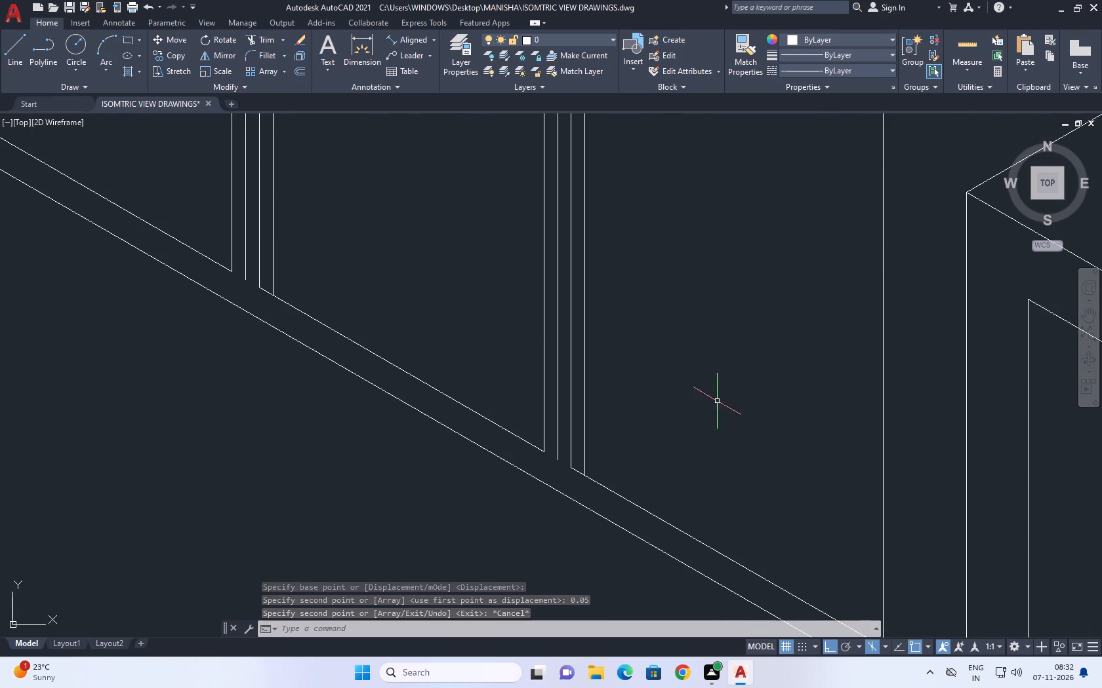
pyautogui.moveTo(552, 341); pyautogui.dragTo(584, 372, button='middle')
pyautogui.click(265, 46)
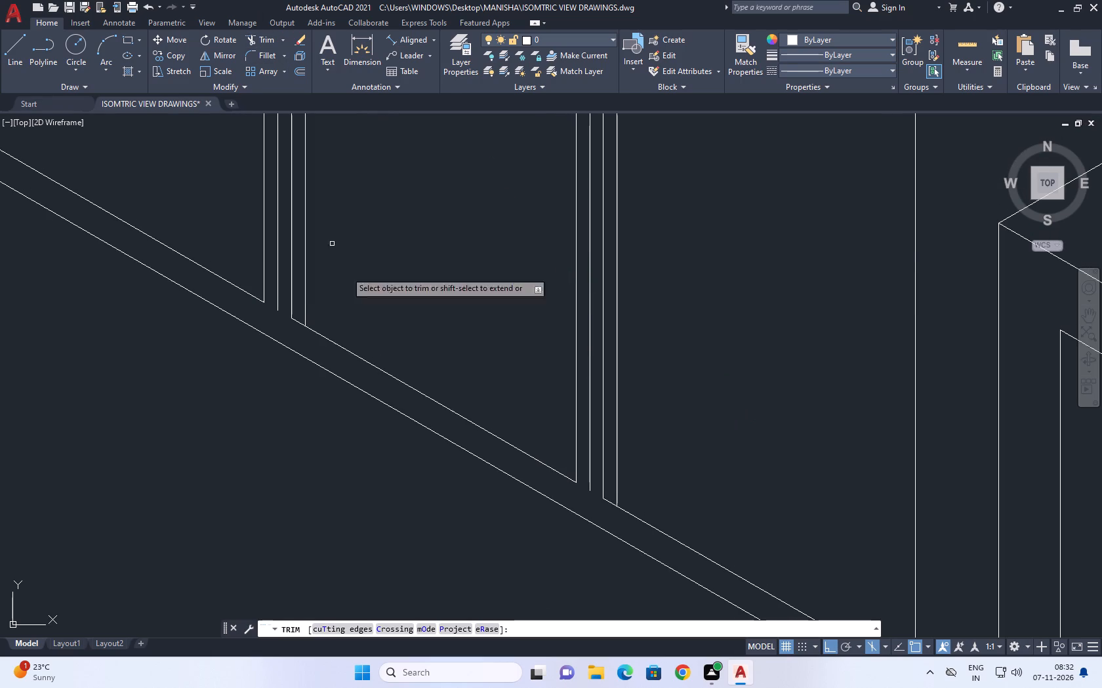
pyautogui.click(603, 486)
pyautogui.click(606, 503)
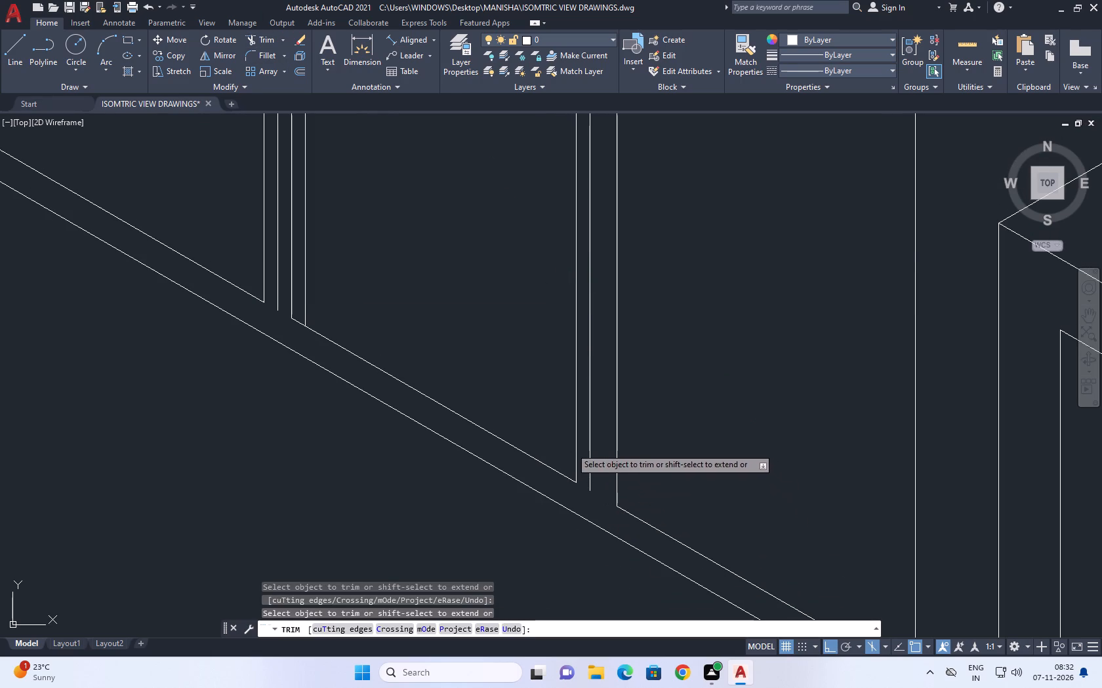
pyautogui.click(571, 448)
pyautogui.click(578, 444)
pyautogui.scroll(-2, 621, 466)
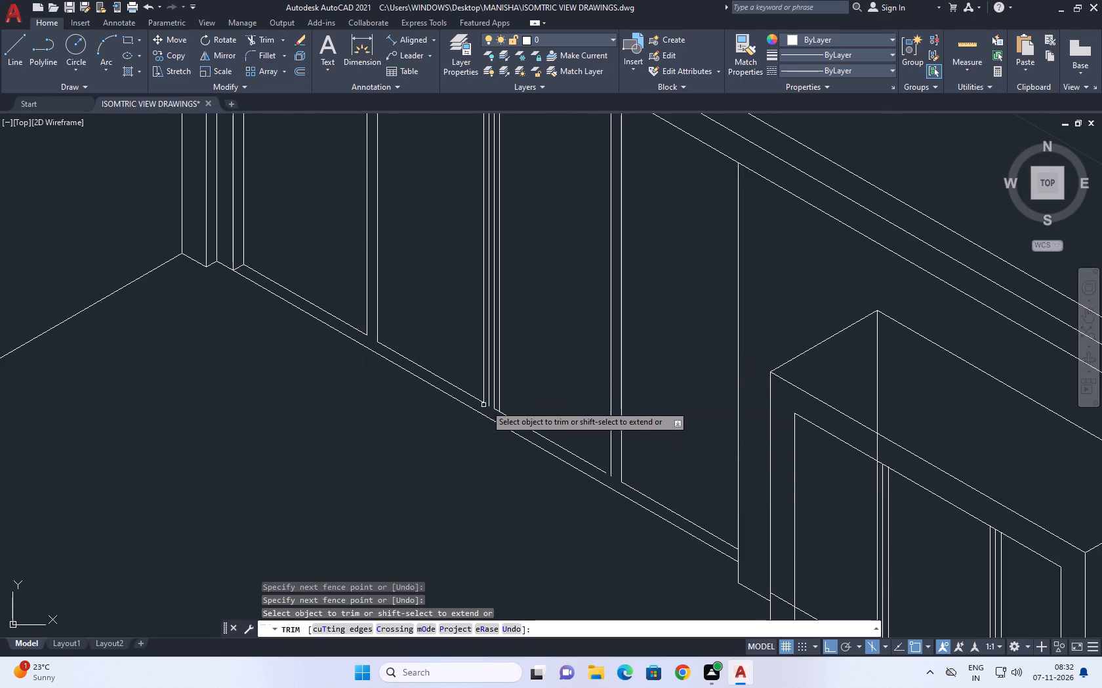
# Trim away the second divider's two original vertical lines, keeping the two copied lines.
pyautogui.scroll(2, 497, 398)
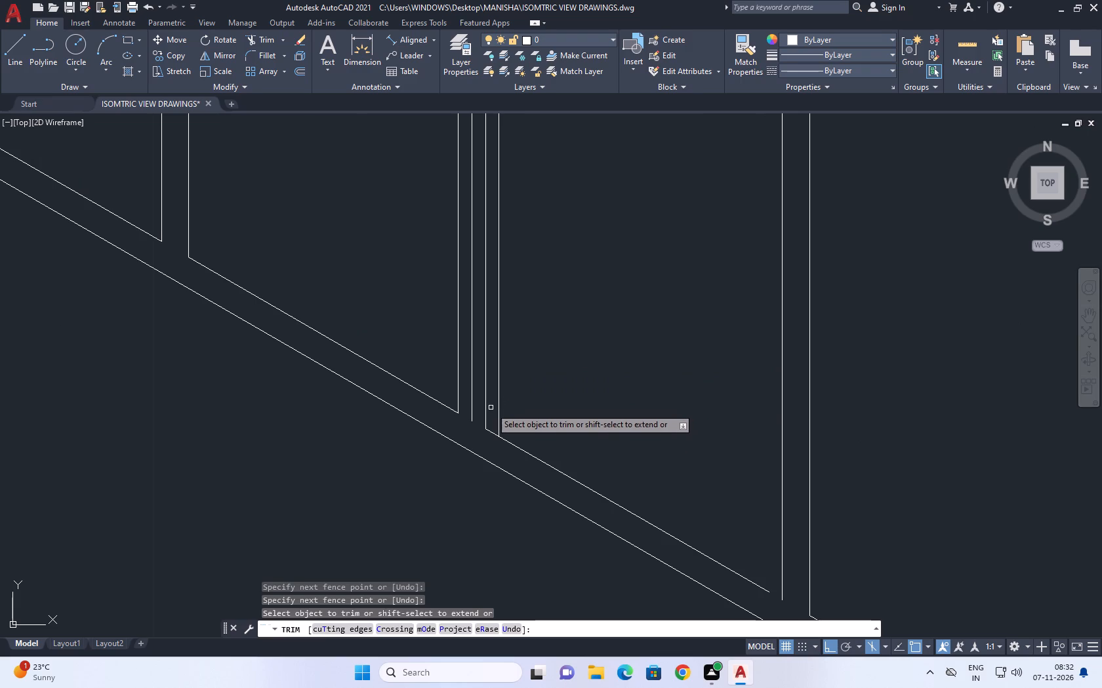
pyautogui.click(483, 398)
pyautogui.click(487, 410)
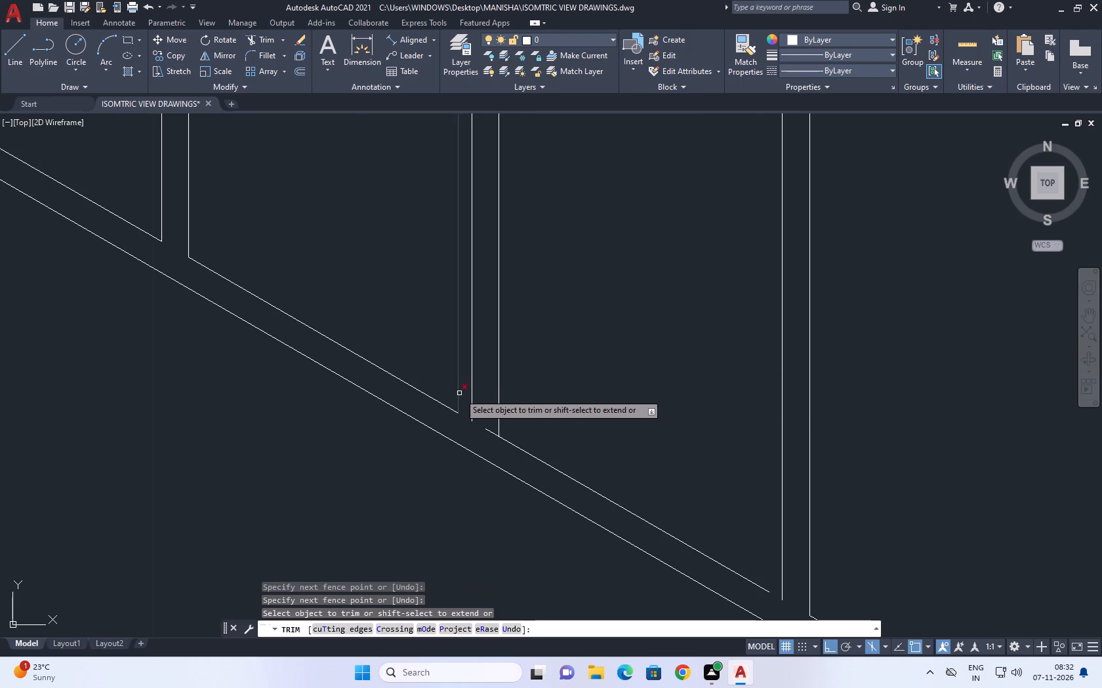
pyautogui.click(459, 393)
pyautogui.rightClick(553, 379)
pyautogui.click(590, 396)
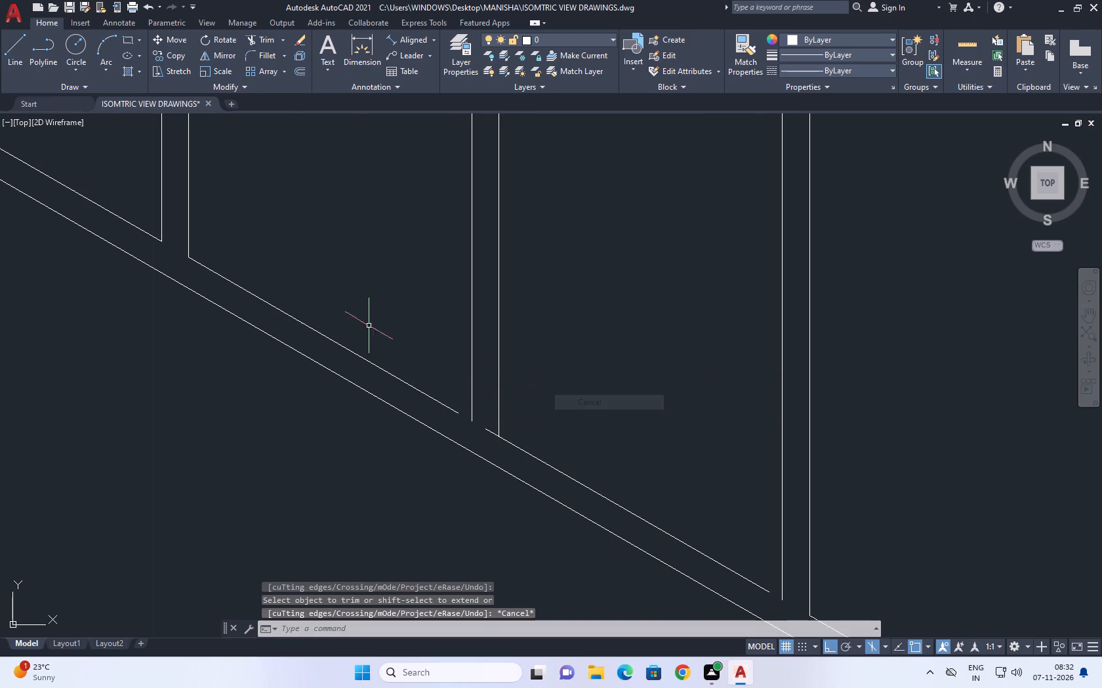
# Fillet the bottom edges of the panels on both sides of the second divider to its two vertical lines.
pyautogui.click(272, 56)
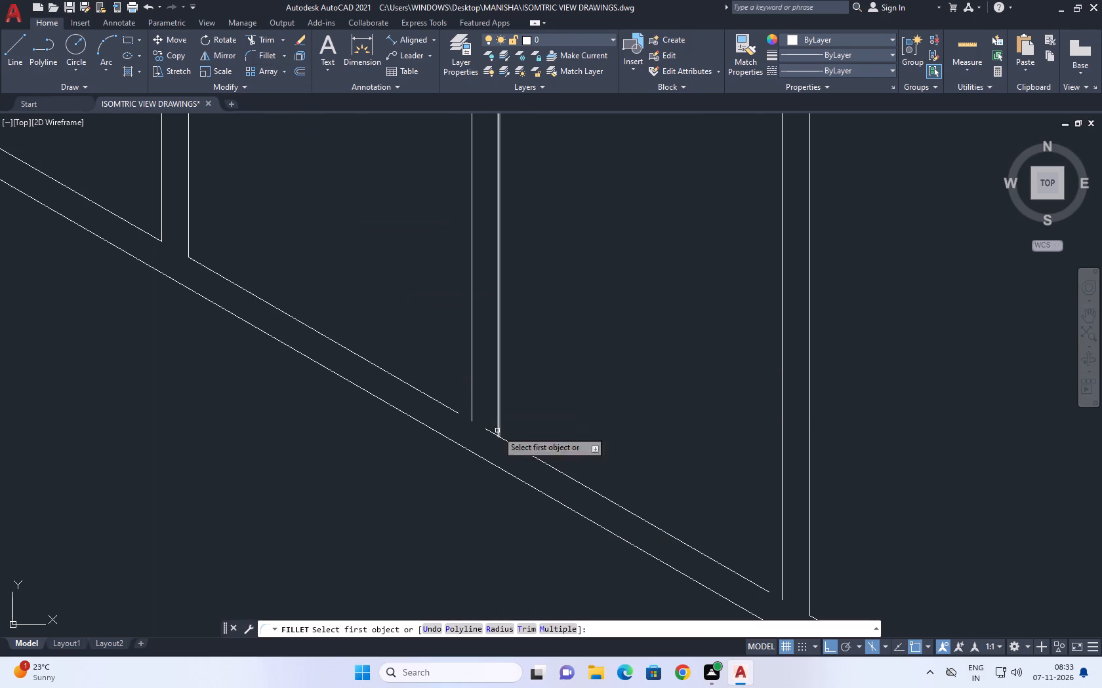
pyautogui.click(447, 408)
pyautogui.click(470, 412)
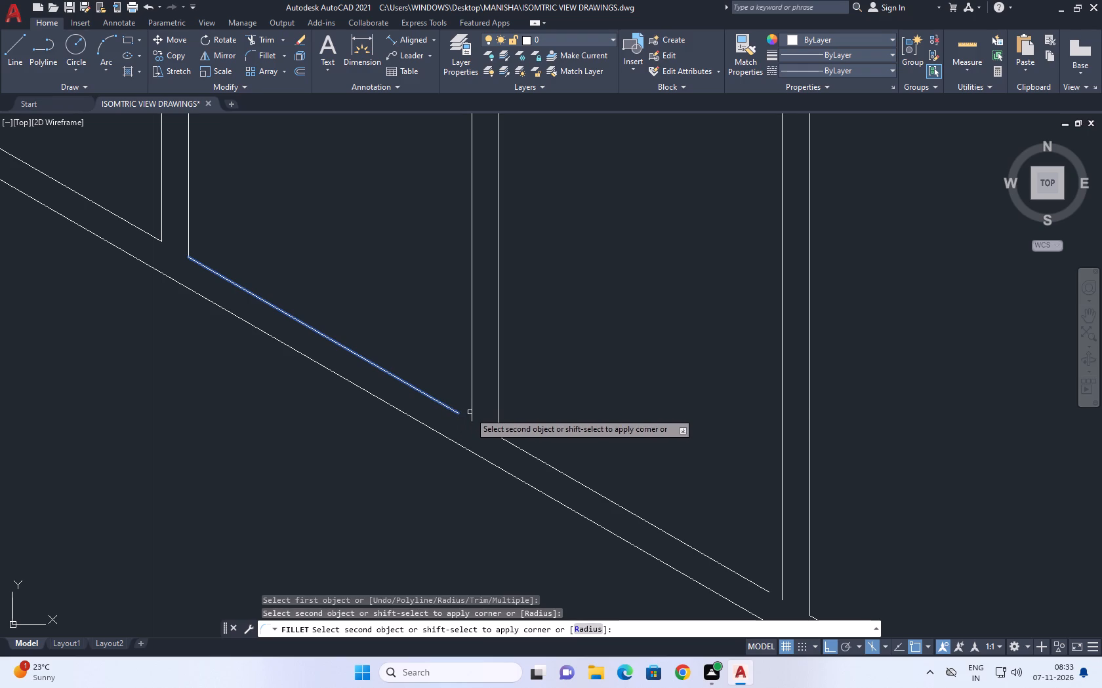
pyautogui.click(471, 411)
pyautogui.rightClick(523, 347)
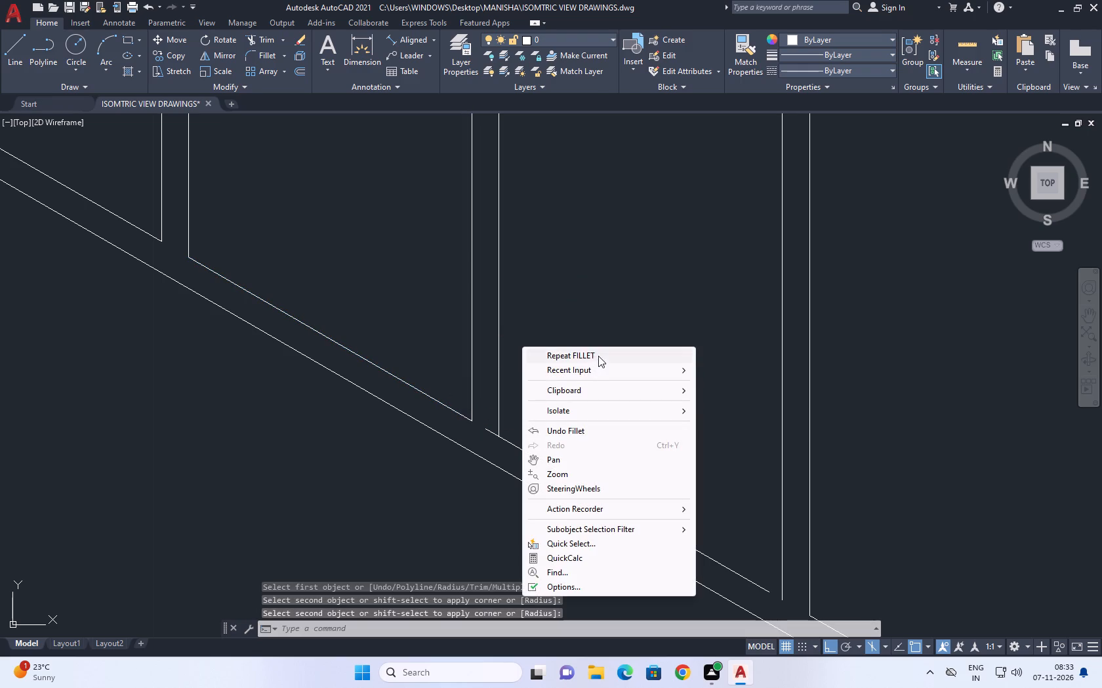
pyautogui.click(600, 356)
pyautogui.click(516, 446)
pyautogui.click(499, 408)
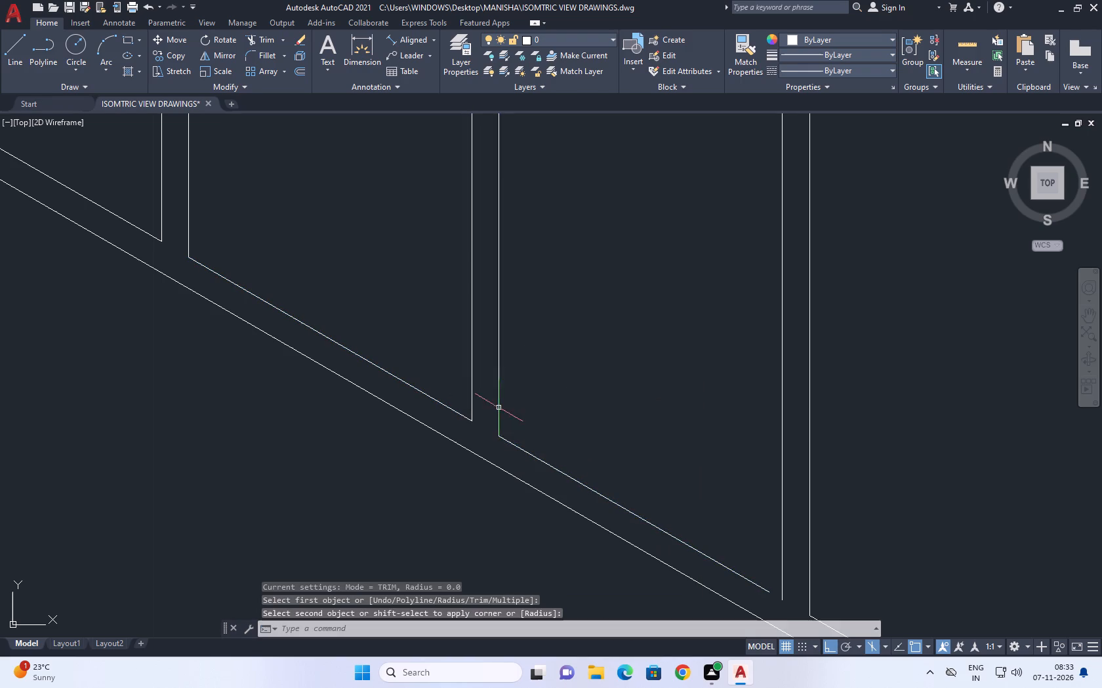
# Fillet the bottom edges of the panels on both sides of the third divider to its two vertical lines.
pyautogui.rightClick(569, 355)
pyautogui.click(614, 357)
pyautogui.moveTo(821, 417); pyautogui.dragTo(641, 288, button='middle')
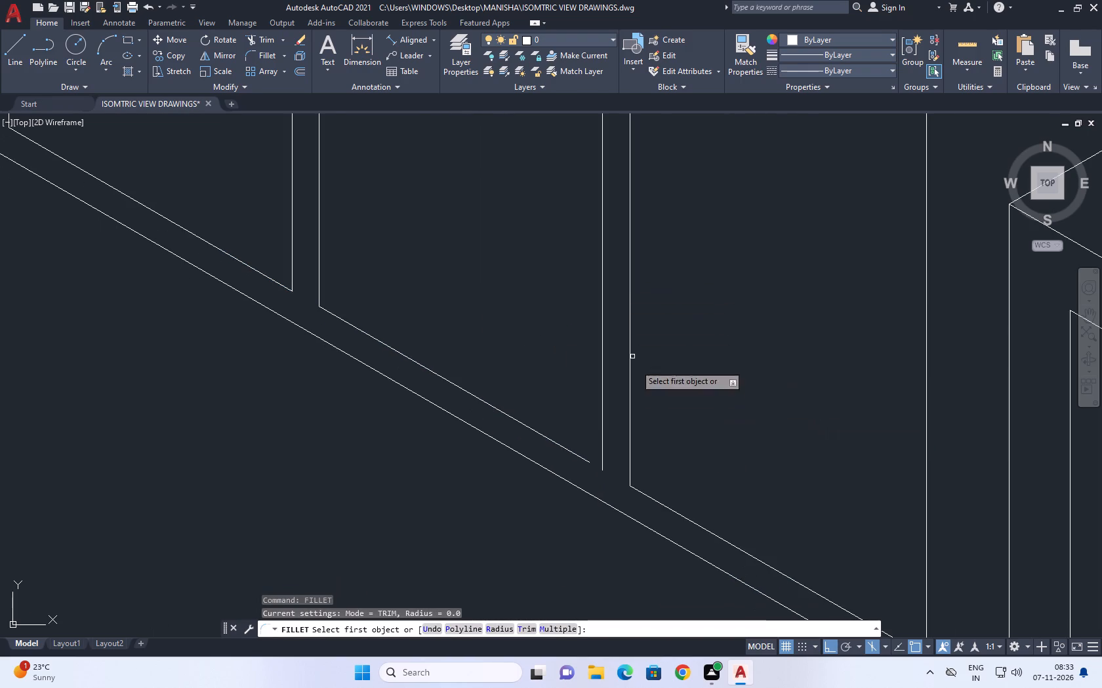
pyautogui.click(581, 458)
pyautogui.click(602, 447)
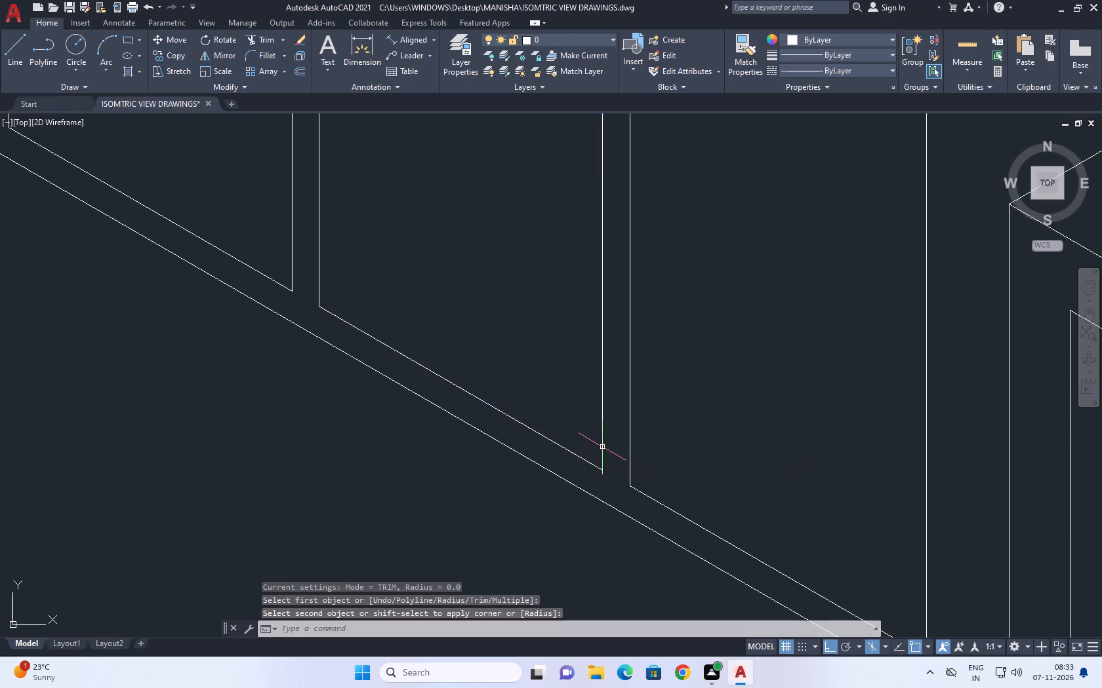
pyautogui.rightClick(663, 403)
pyautogui.click(702, 407)
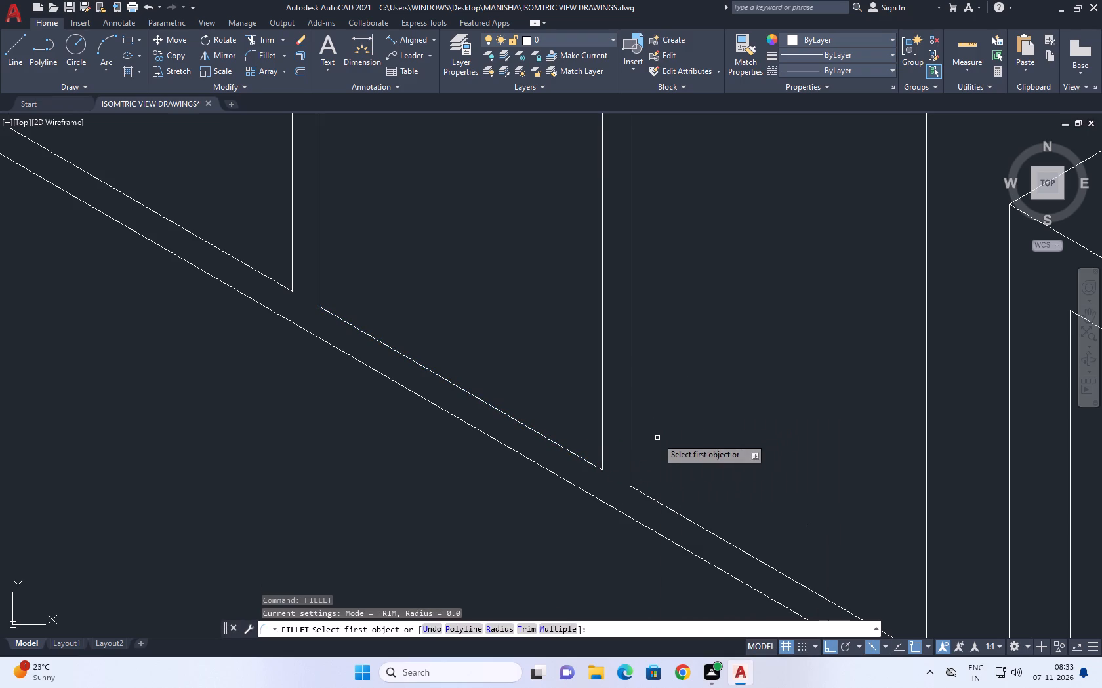
pyautogui.click(631, 453)
pyautogui.click(638, 490)
# Erase the stray vertical line running down through the GATE block from its back top corner.
pyautogui.scroll(-2, 642, 467)
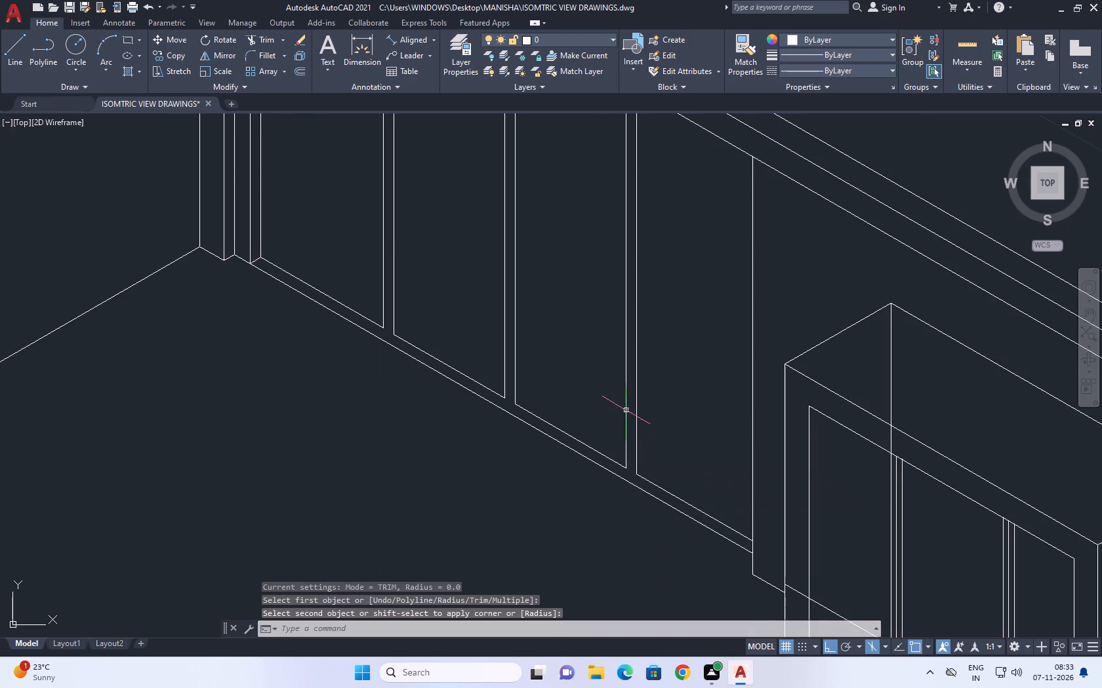
pyautogui.moveTo(636, 424); pyautogui.dragTo(652, 489, button='middle')
pyautogui.moveTo(612, 367); pyautogui.dragTo(612, 394, button='middle')
pyautogui.scroll(-2, 617, 379)
pyautogui.moveTo(684, 378); pyautogui.dragTo(674, 395, button='middle')
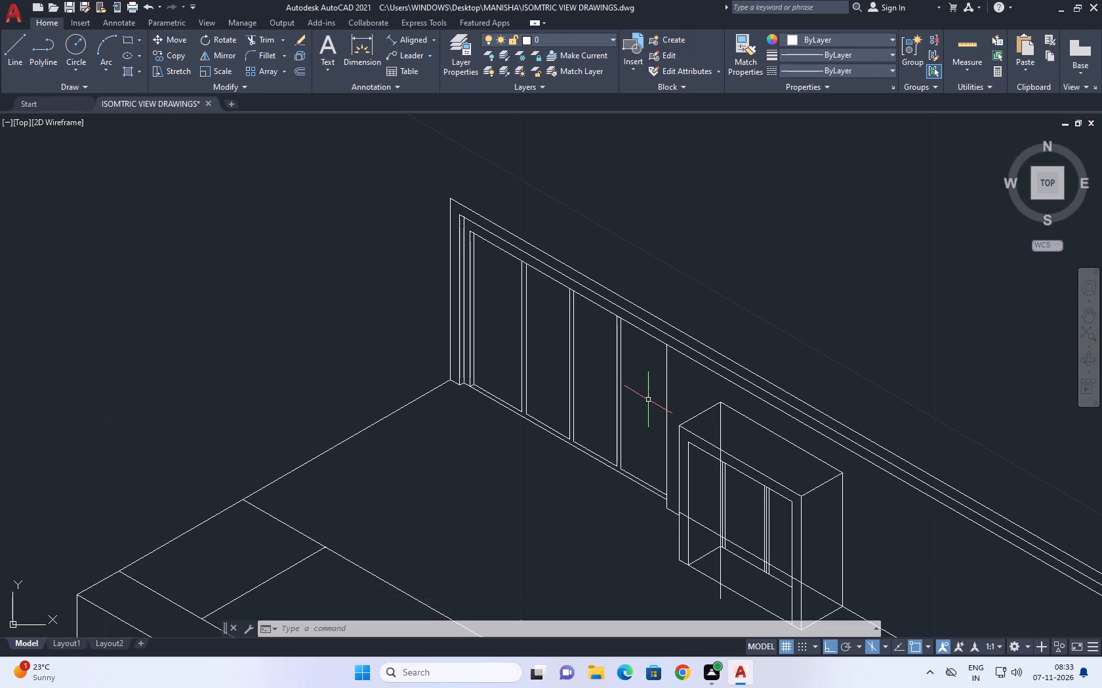
pyautogui.moveTo(749, 429); pyautogui.dragTo(506, 372, button='middle')
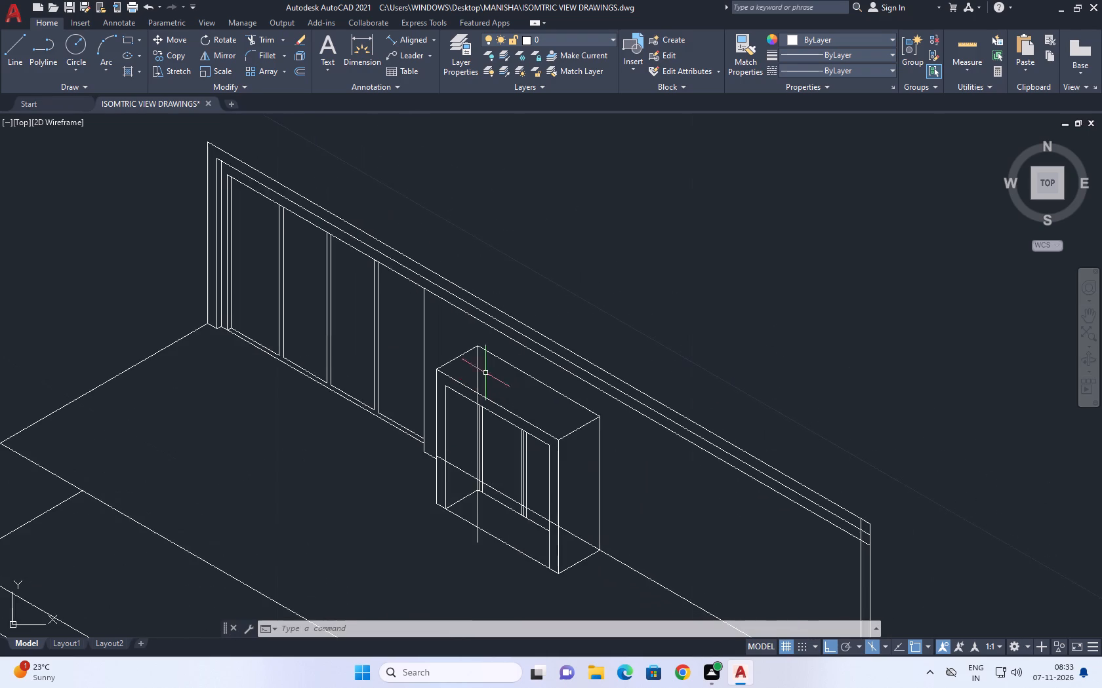
pyautogui.moveTo(460, 520); pyautogui.dragTo(518, 430, button='middle')
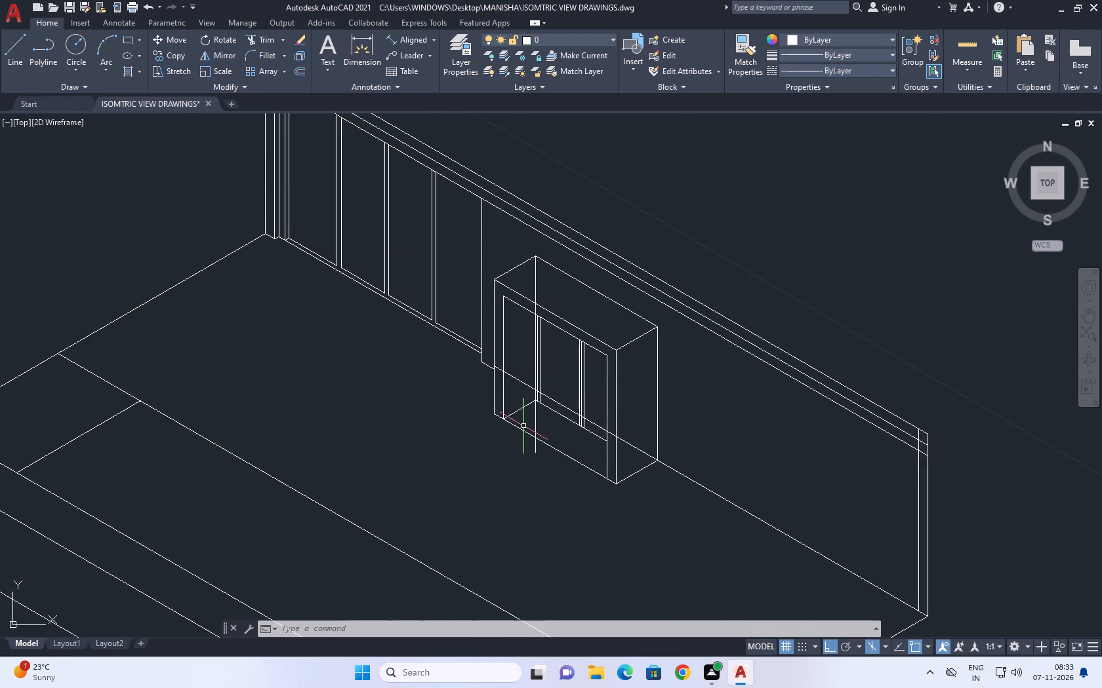
pyautogui.click(542, 413)
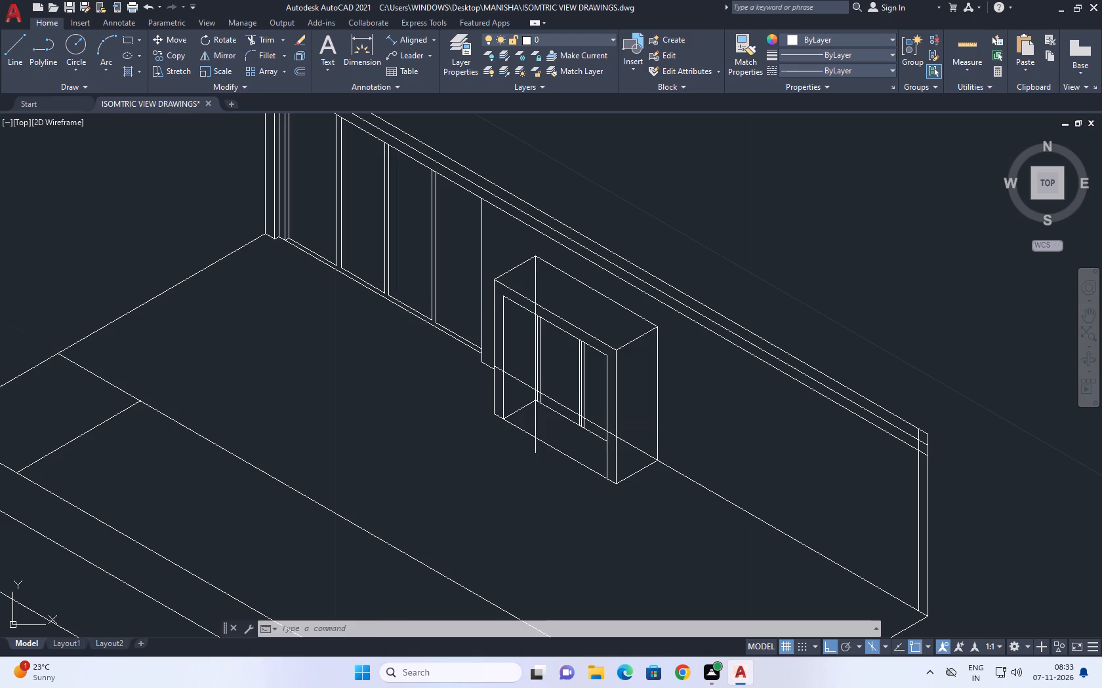
pyautogui.click(528, 424)
pyautogui.rightClick(628, 330)
pyautogui.click(661, 85)
# Explode the GATE block into separate lines.
pyautogui.moveTo(527, 290); pyautogui.dragTo(568, 263, button='middle')
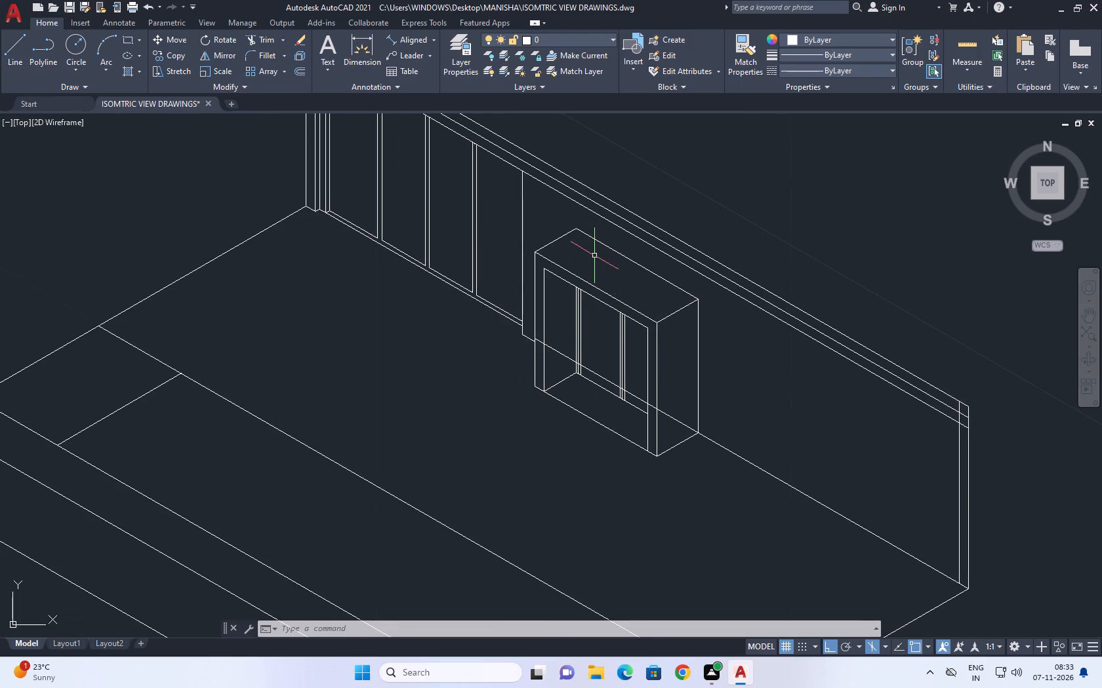
pyautogui.moveTo(591, 291); pyautogui.dragTo(649, 392, button='middle')
pyautogui.scroll(-1, 649, 391)
pyautogui.moveTo(664, 383); pyautogui.dragTo(609, 335, button='middle')
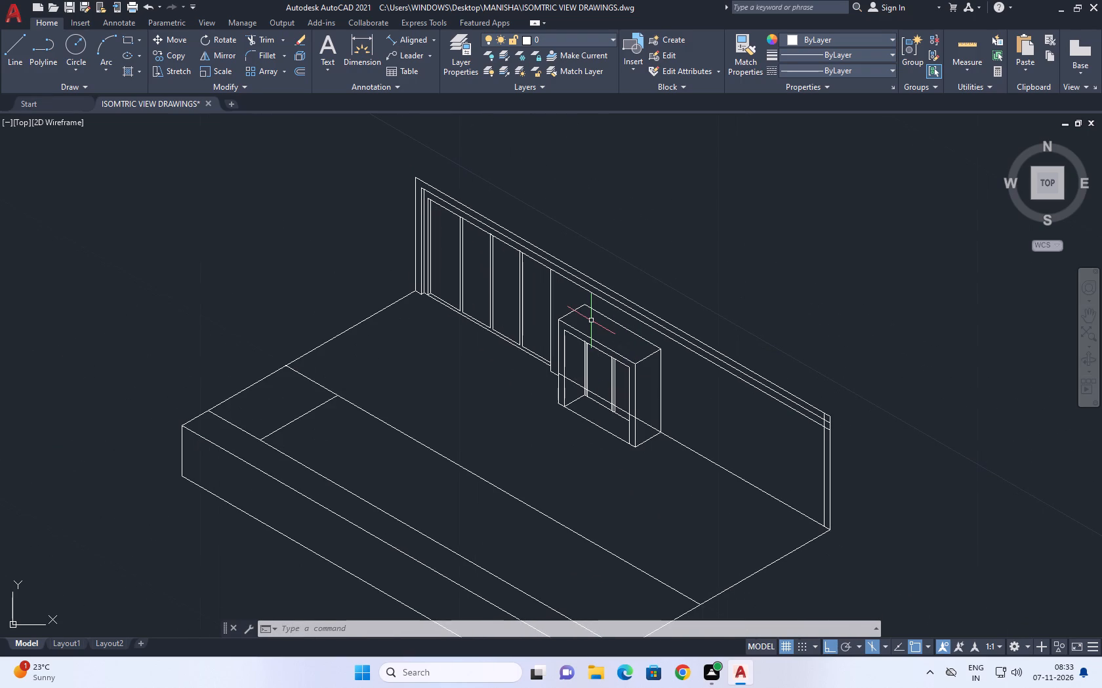
pyautogui.moveTo(647, 345); pyautogui.dragTo(563, 275, button='middle')
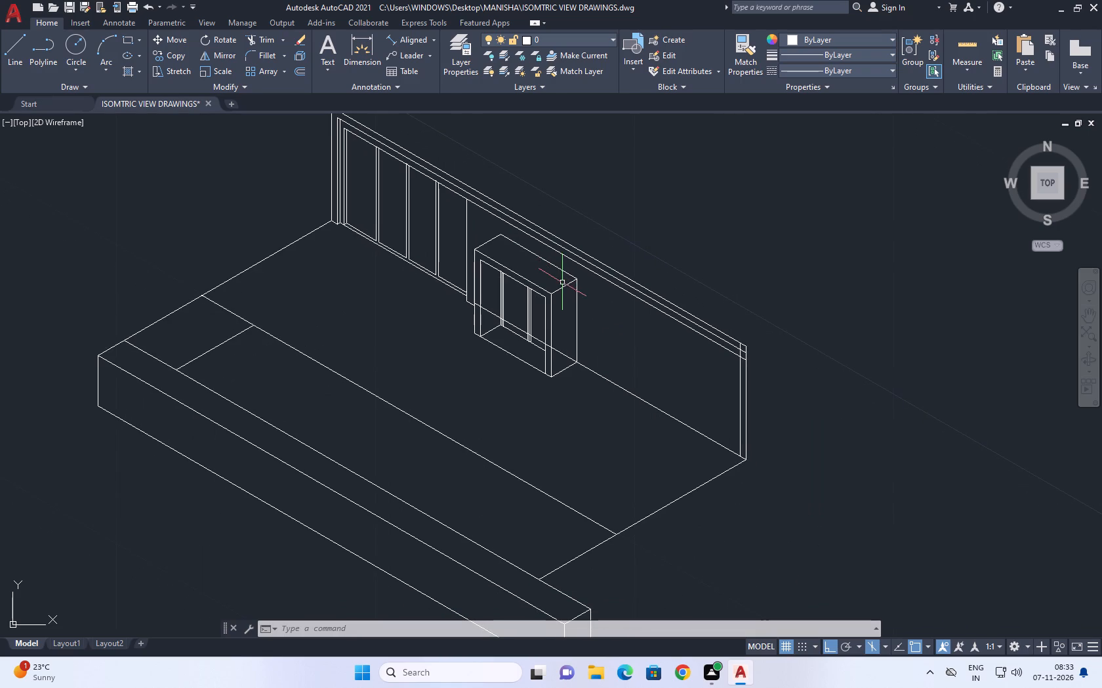
pyautogui.scroll(1, 540, 286)
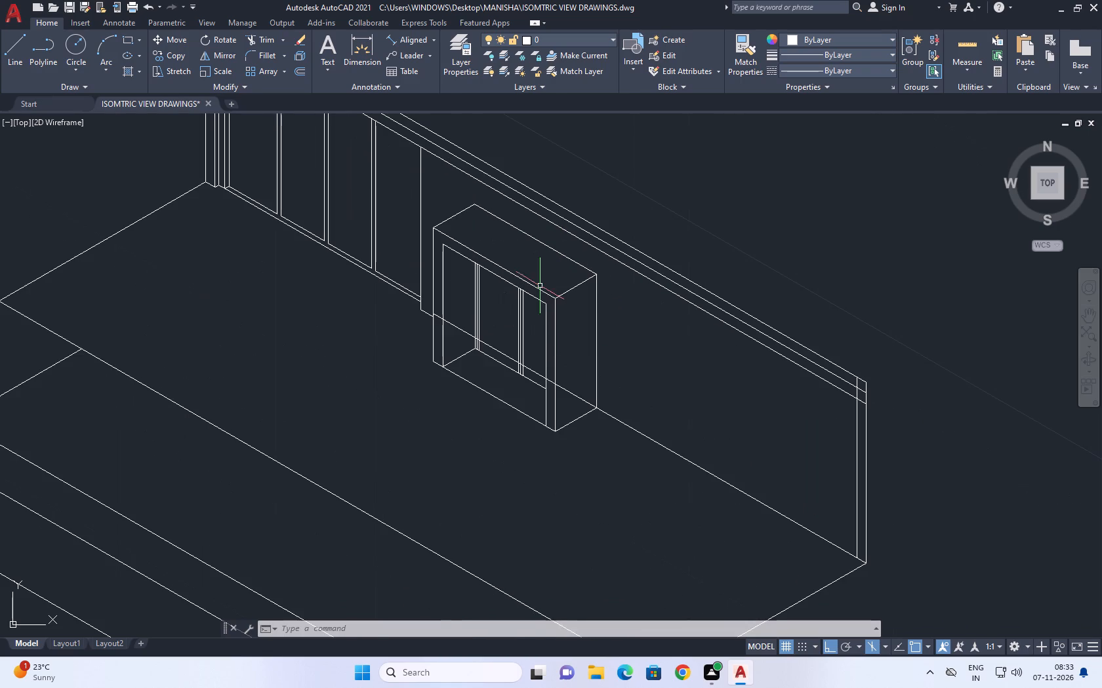
pyautogui.moveTo(575, 349); pyautogui.dragTo(558, 319)
pyautogui.click(541, 290)
pyautogui.click(549, 299)
pyautogui.scroll(1, 549, 299)
pyautogui.click(547, 299)
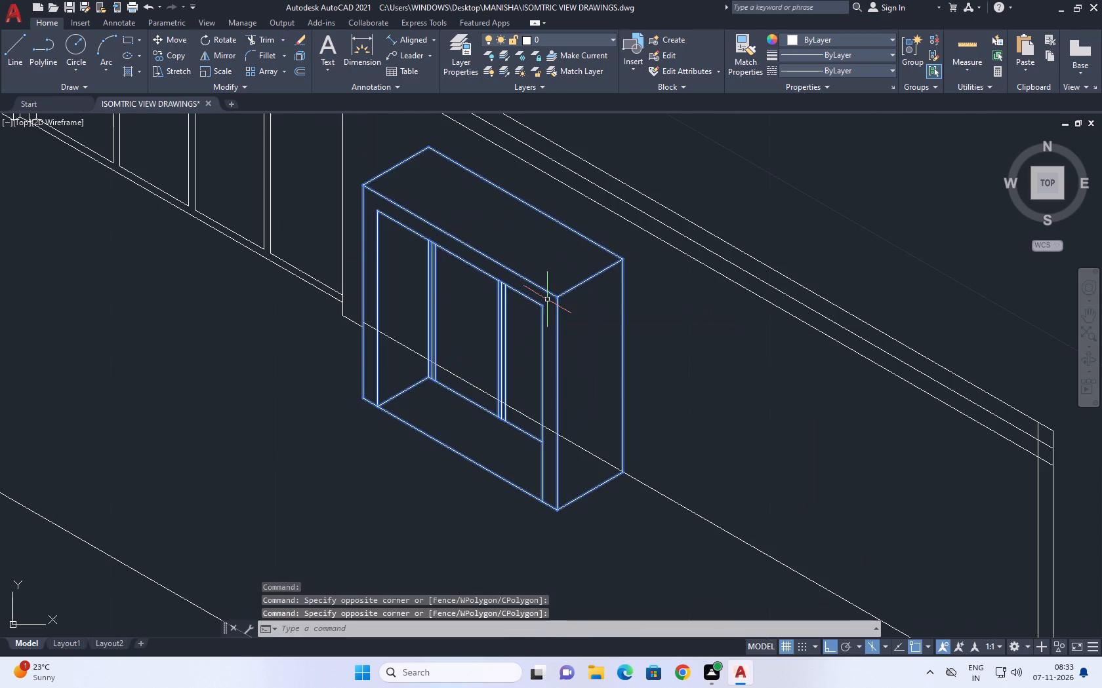
pyautogui.press('x')
pyautogui.press('space')
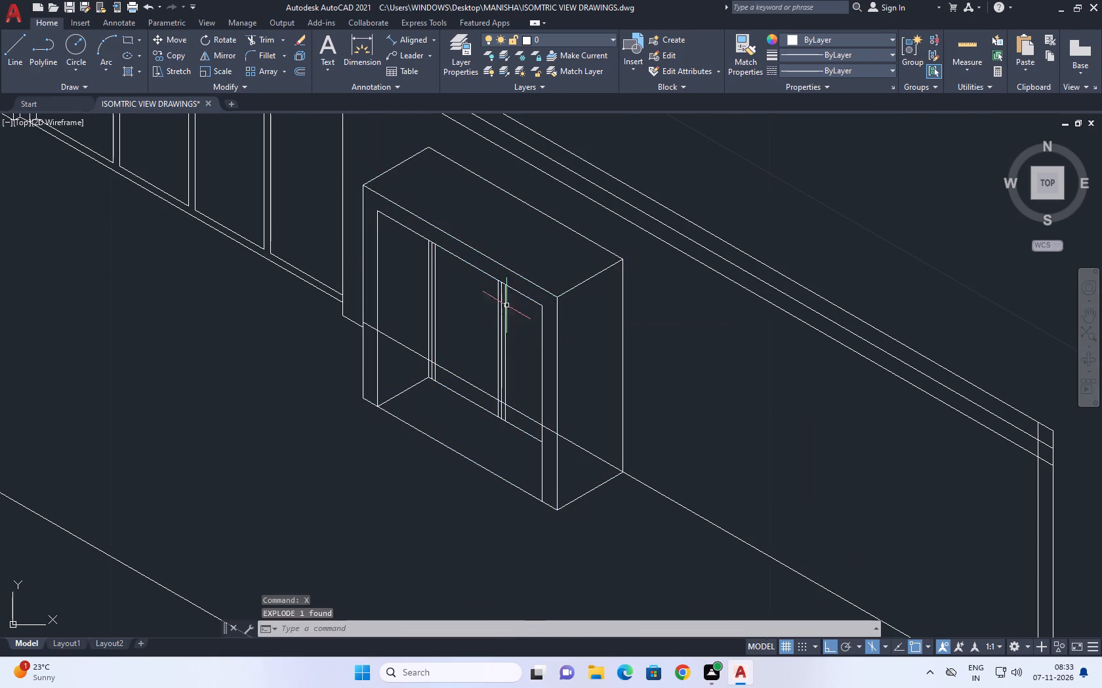
# Draw a line between the midpoints of the gate's two short top edges and continue it vertically down past the bottom edge.
pyautogui.moveTo(572, 267); pyautogui.dragTo(591, 314, button='middle')
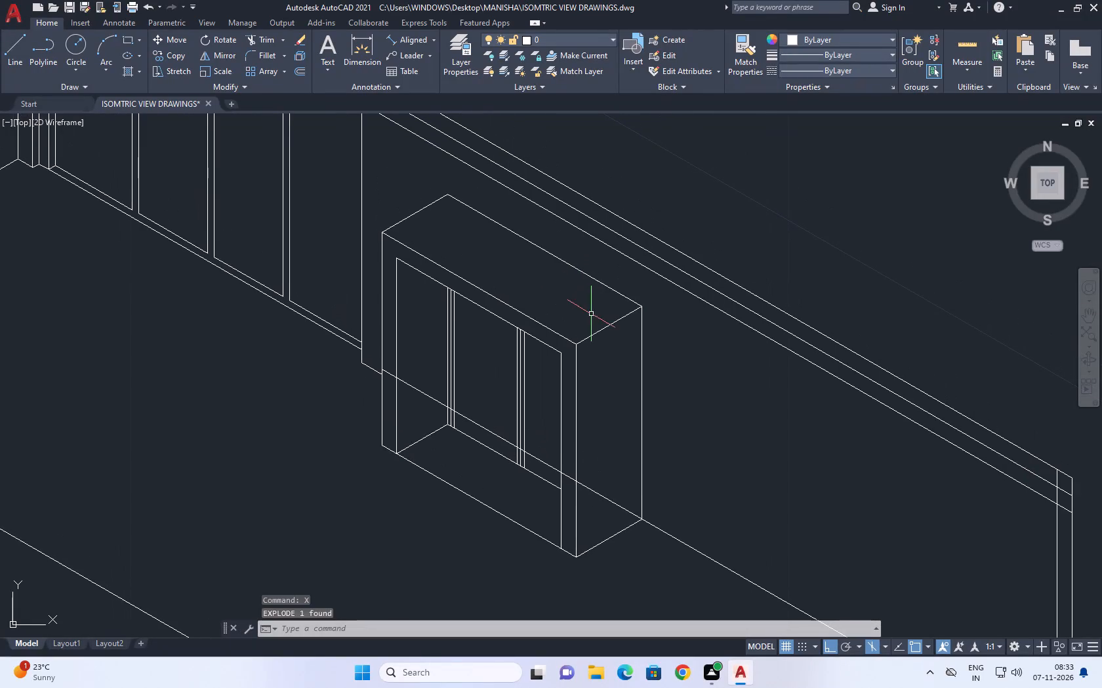
pyautogui.click(12, 48)
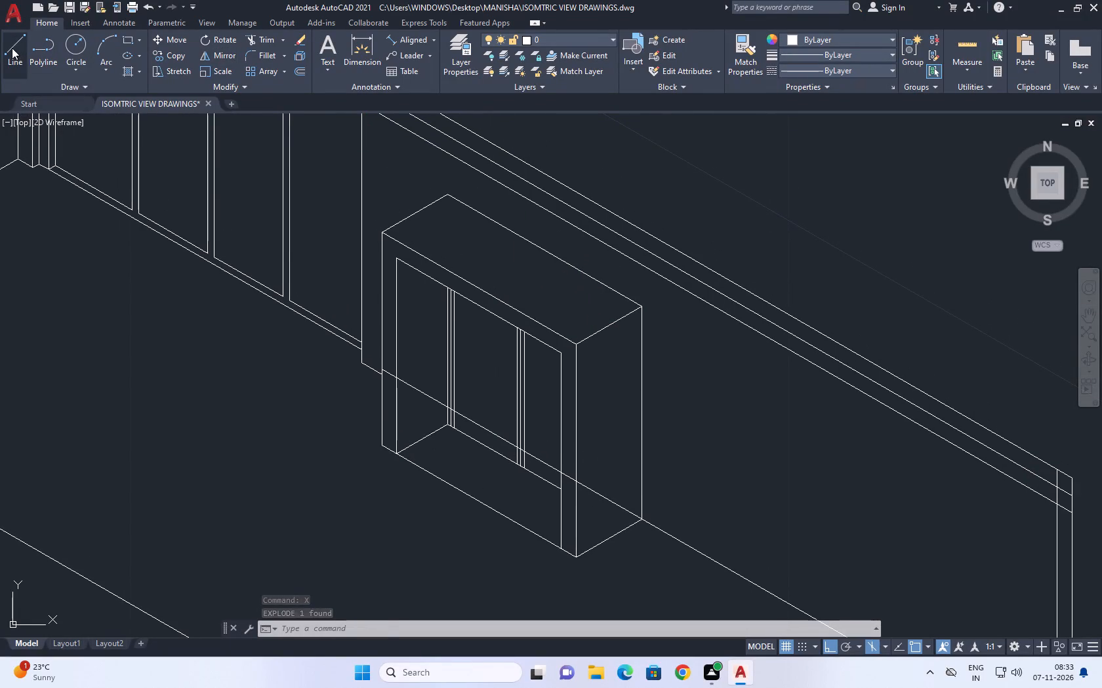
pyautogui.click(415, 211)
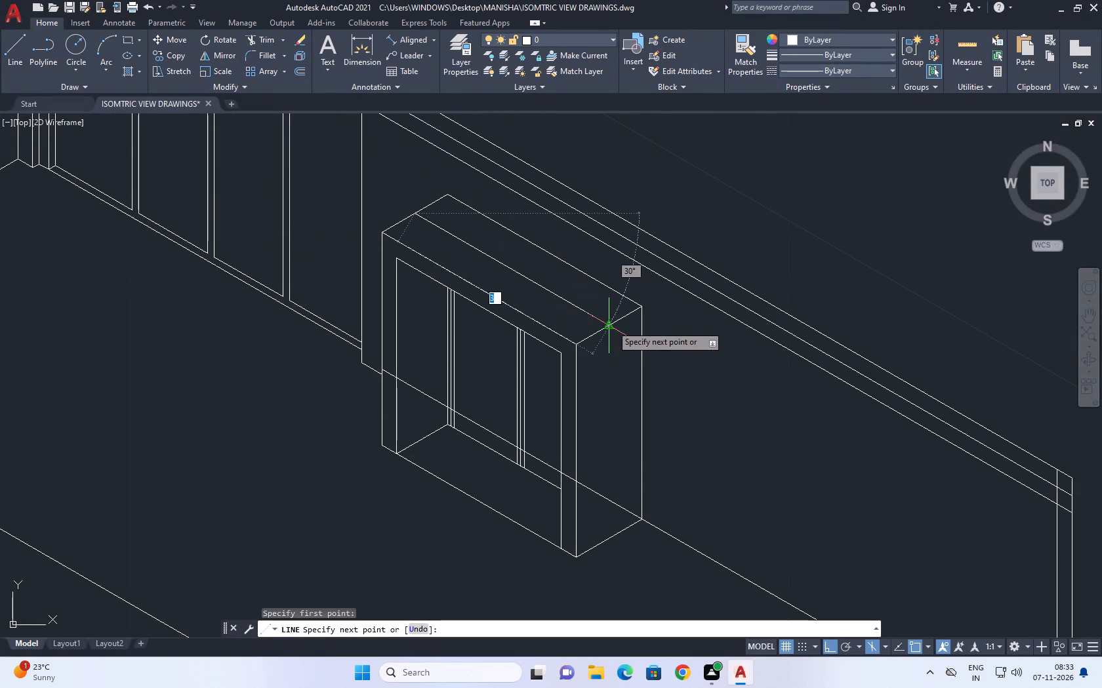
pyautogui.click(609, 326)
pyautogui.click(603, 559)
pyautogui.moveTo(683, 417); pyautogui.dragTo(681, 423, button='right')
pyautogui.click(727, 447)
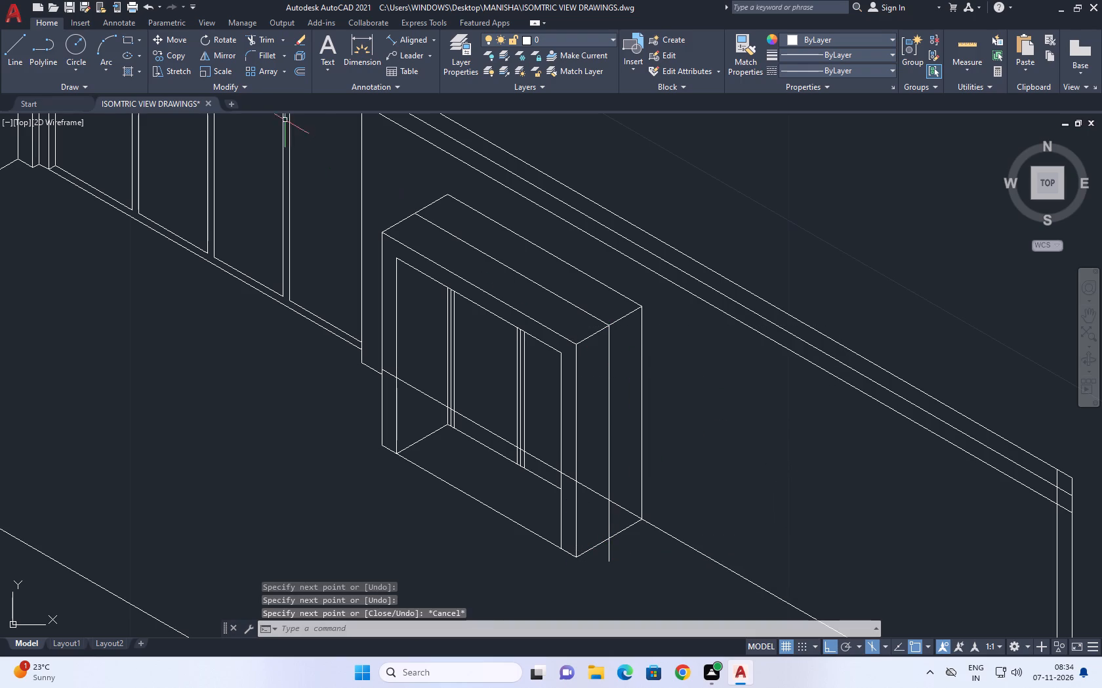
# Trim away the gate's rear half behind the new midpoint line, including the new vertical line's stub below the bottom edge.
pyautogui.click(268, 39)
pyautogui.click(444, 192)
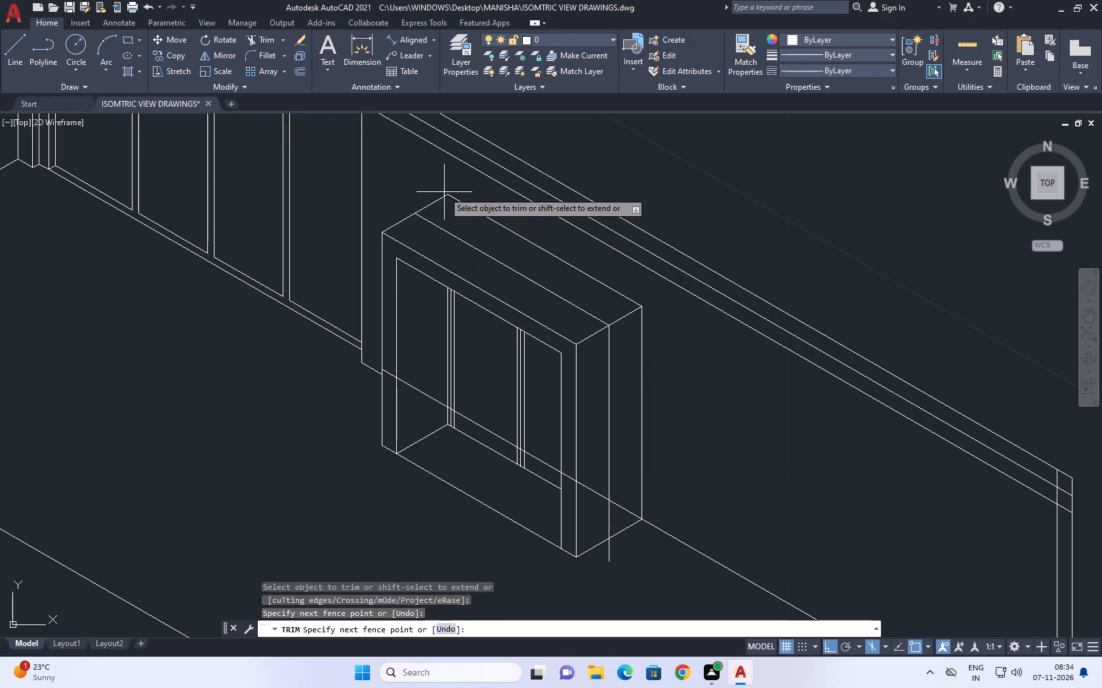
pyautogui.moveTo(440, 201); pyautogui.dragTo(449, 206)
pyautogui.click(461, 206)
pyautogui.click(478, 205)
pyautogui.click(646, 338)
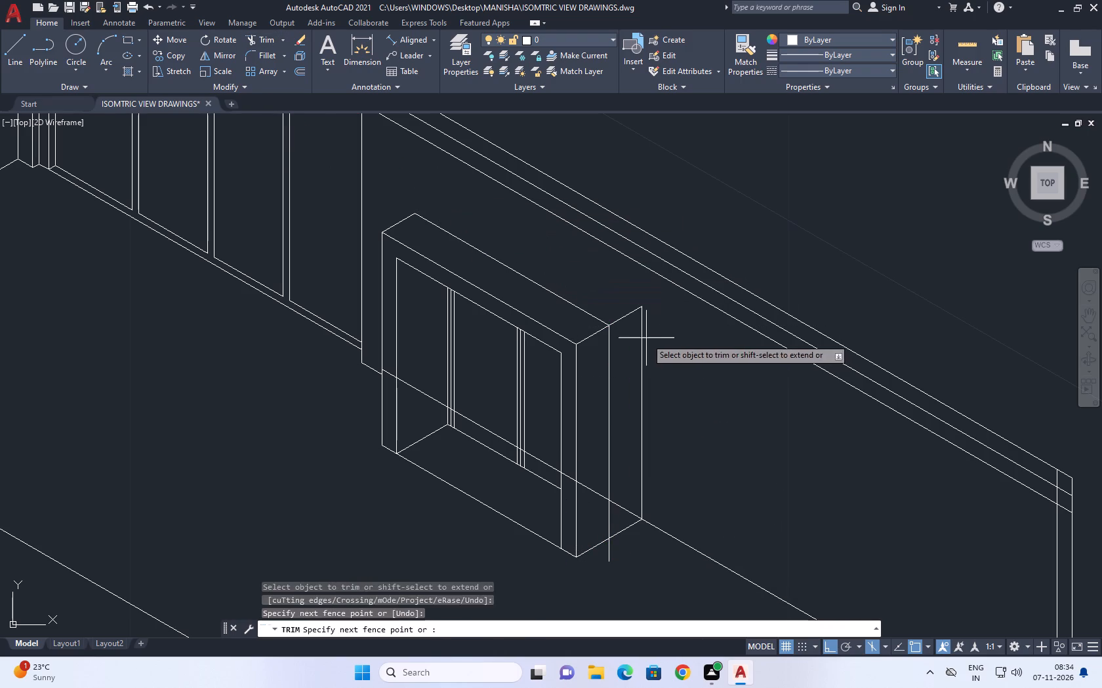
pyautogui.click(624, 303)
pyautogui.click(624, 527)
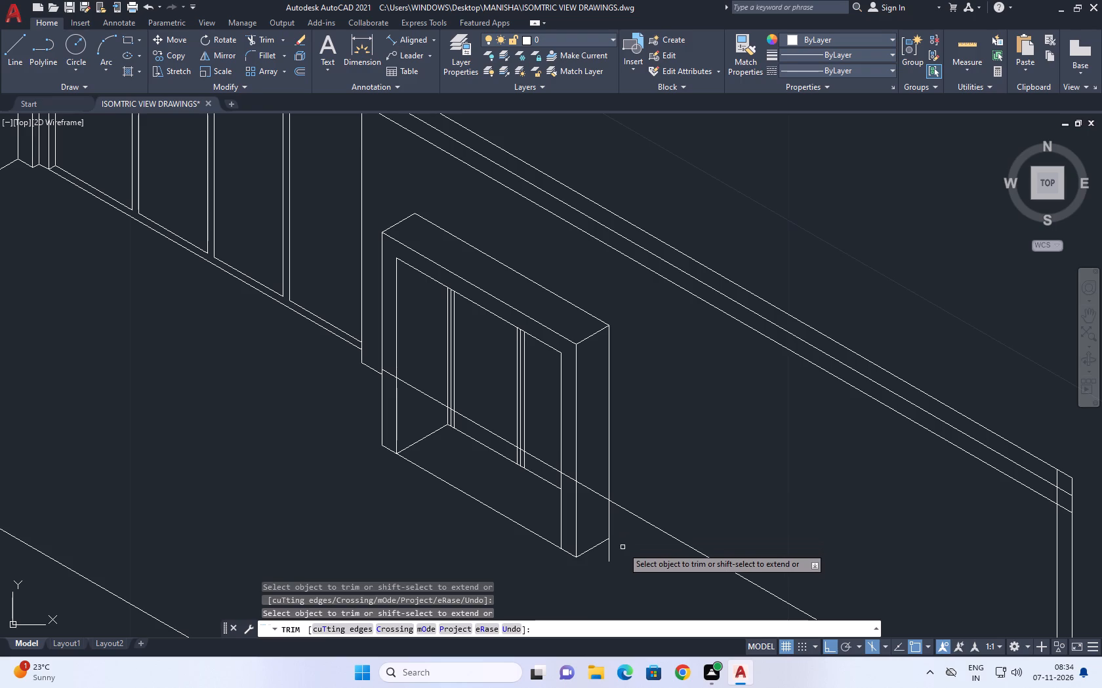
pyautogui.moveTo(622, 547); pyautogui.dragTo(615, 551)
pyautogui.click(603, 558)
pyautogui.rightClick(720, 406)
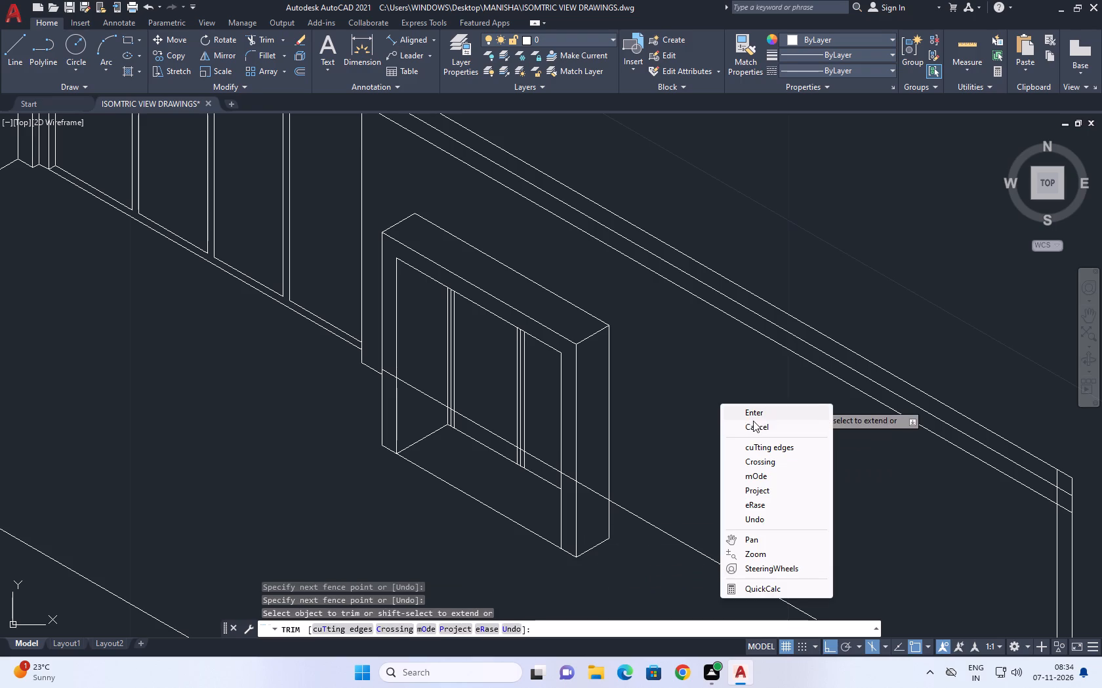
pyautogui.click(753, 421)
# Trim away the opening's top edge line where it extends beyond the last panel.
pyautogui.moveTo(668, 409); pyautogui.dragTo(730, 360, button='middle')
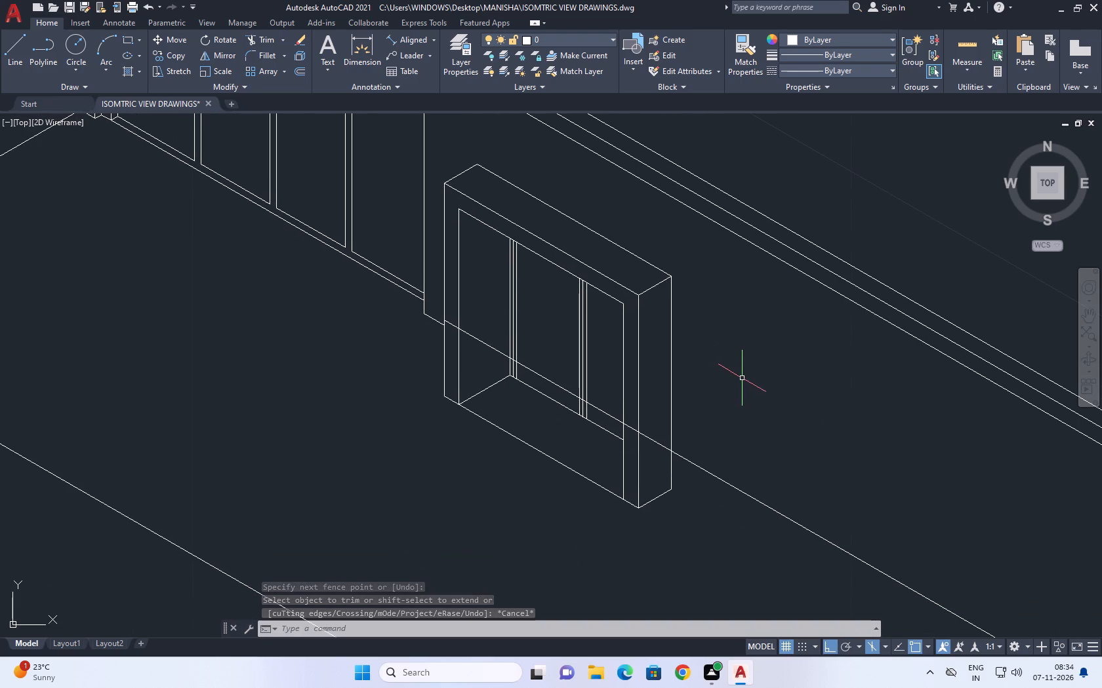
pyautogui.moveTo(659, 343); pyautogui.dragTo(737, 477, button='middle')
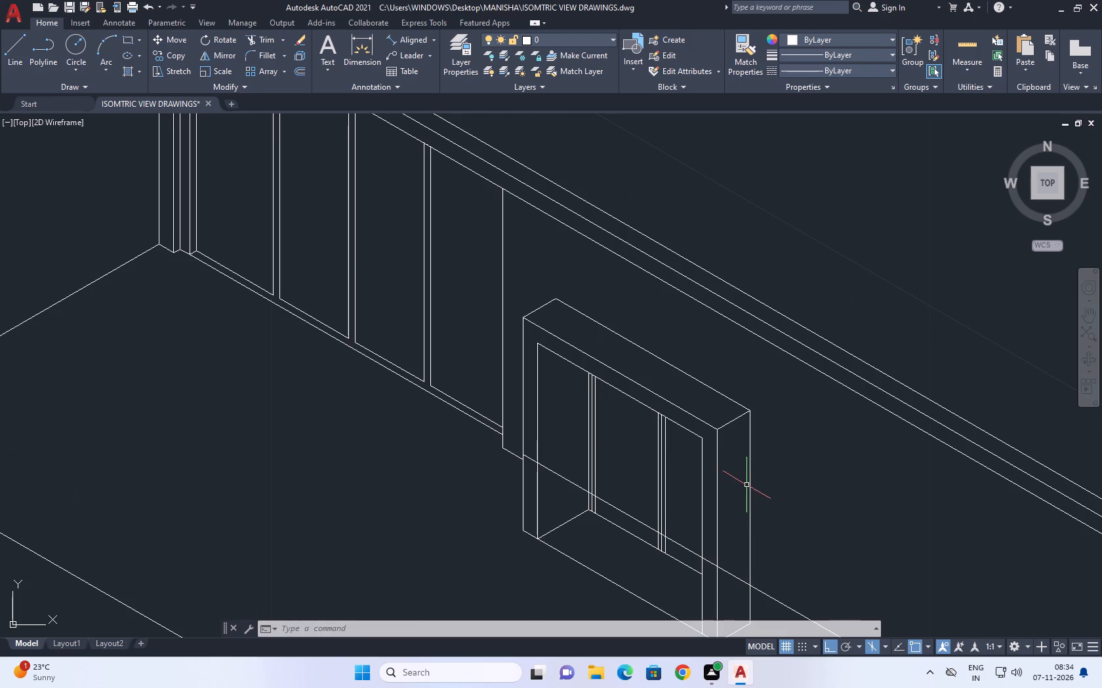
pyautogui.moveTo(567, 247); pyautogui.dragTo(565, 258, button='middle')
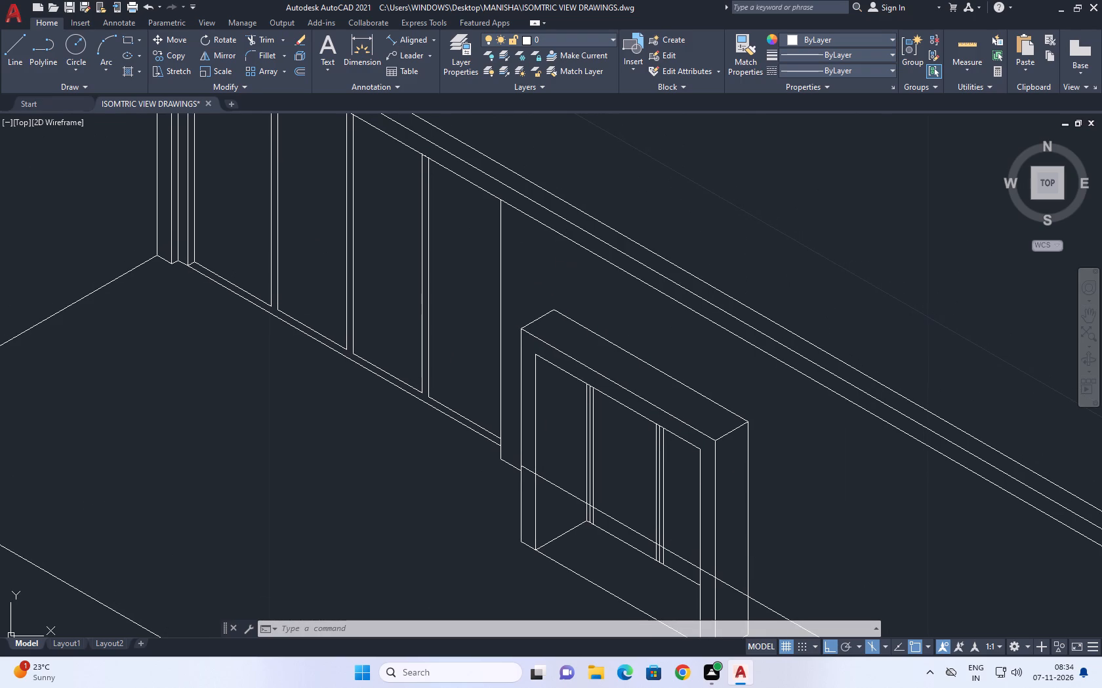
pyautogui.click(267, 39)
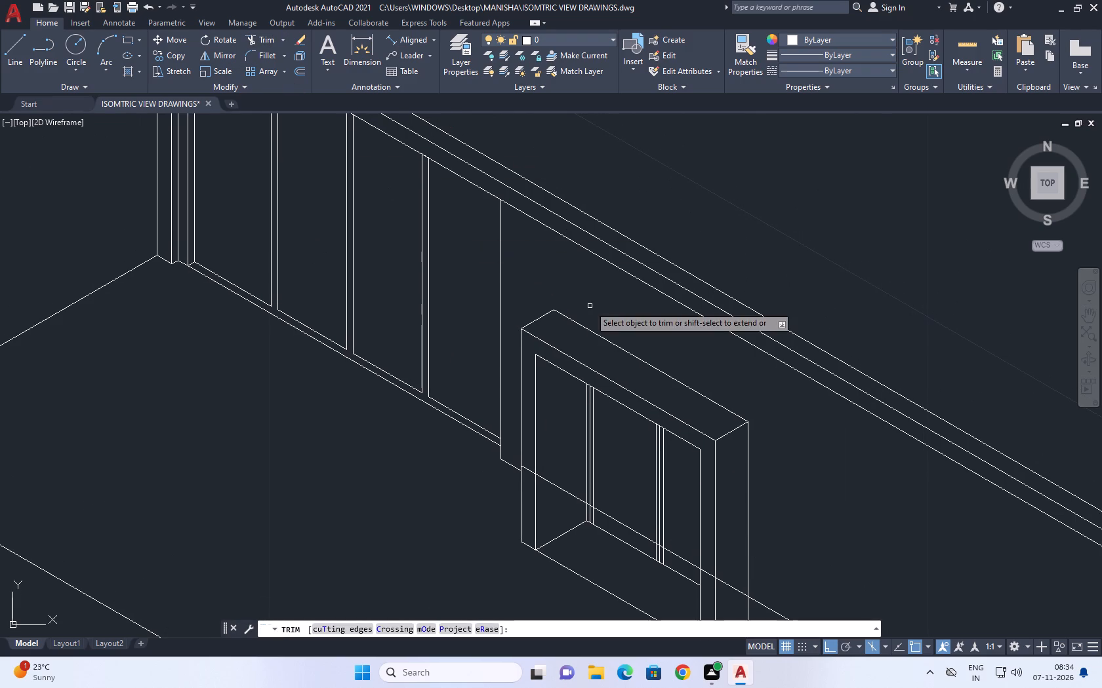
pyautogui.click(570, 242)
pyautogui.rightClick(644, 194)
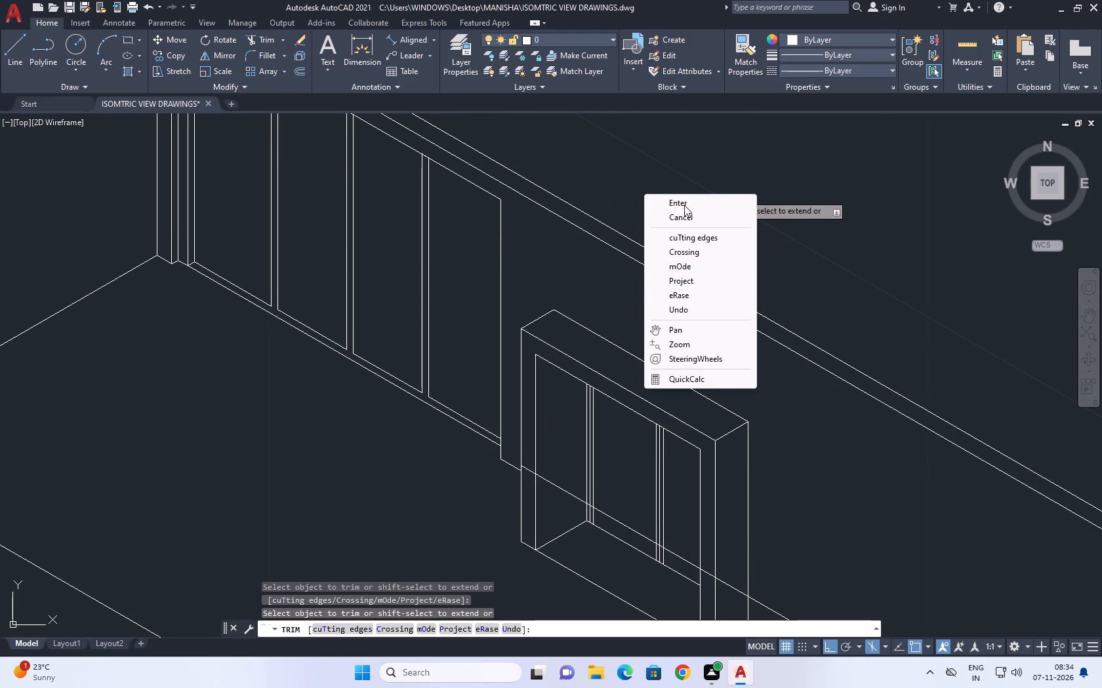
pyautogui.click(684, 212)
# Draw a short vertical line up from the wall's lower top line, directly above the gate's back top corner, crossing the upper line.
pyautogui.moveTo(690, 237); pyautogui.dragTo(716, 297, button='middle')
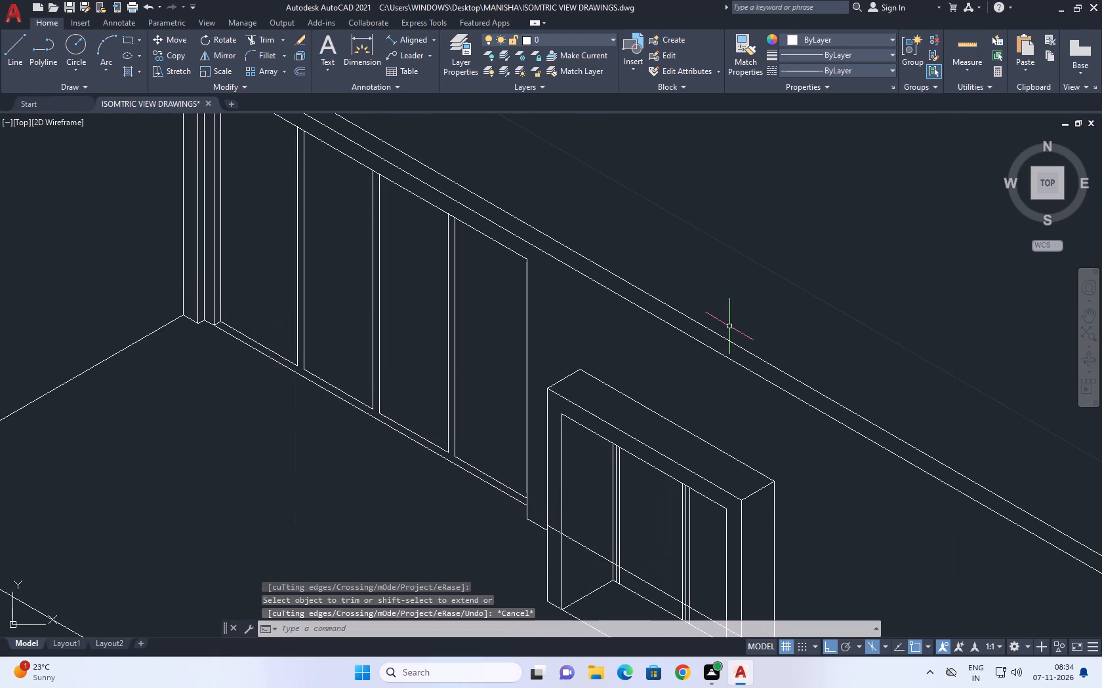
pyautogui.moveTo(664, 239); pyautogui.dragTo(675, 269, button='middle')
pyautogui.scroll(-1, 668, 273)
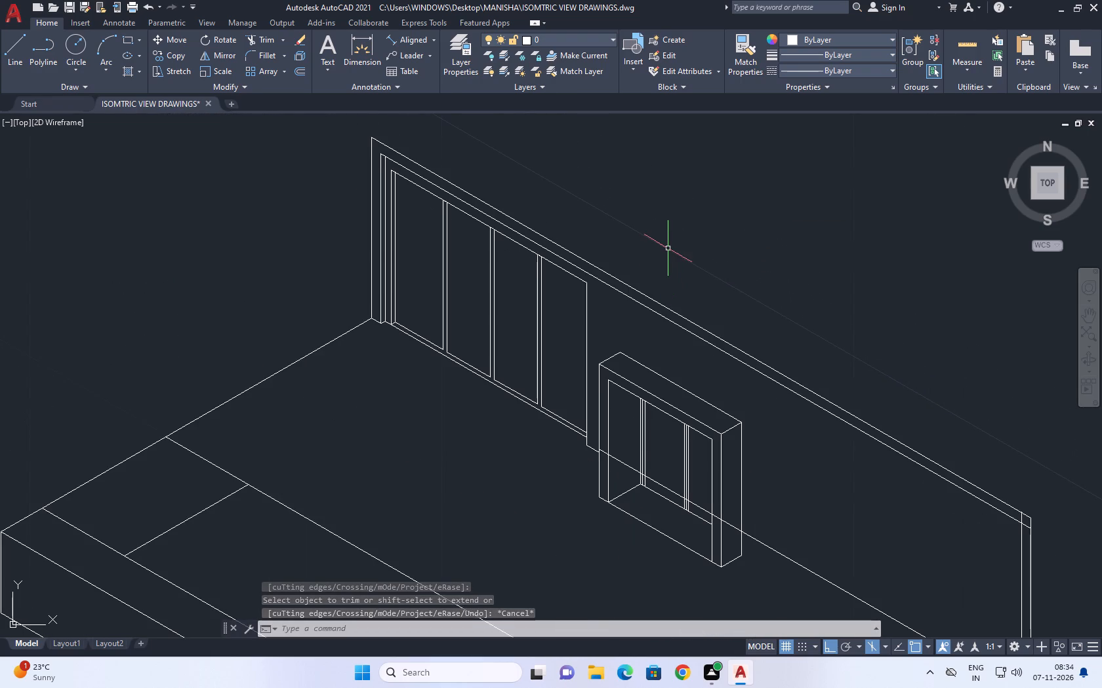
pyautogui.click(5, 53)
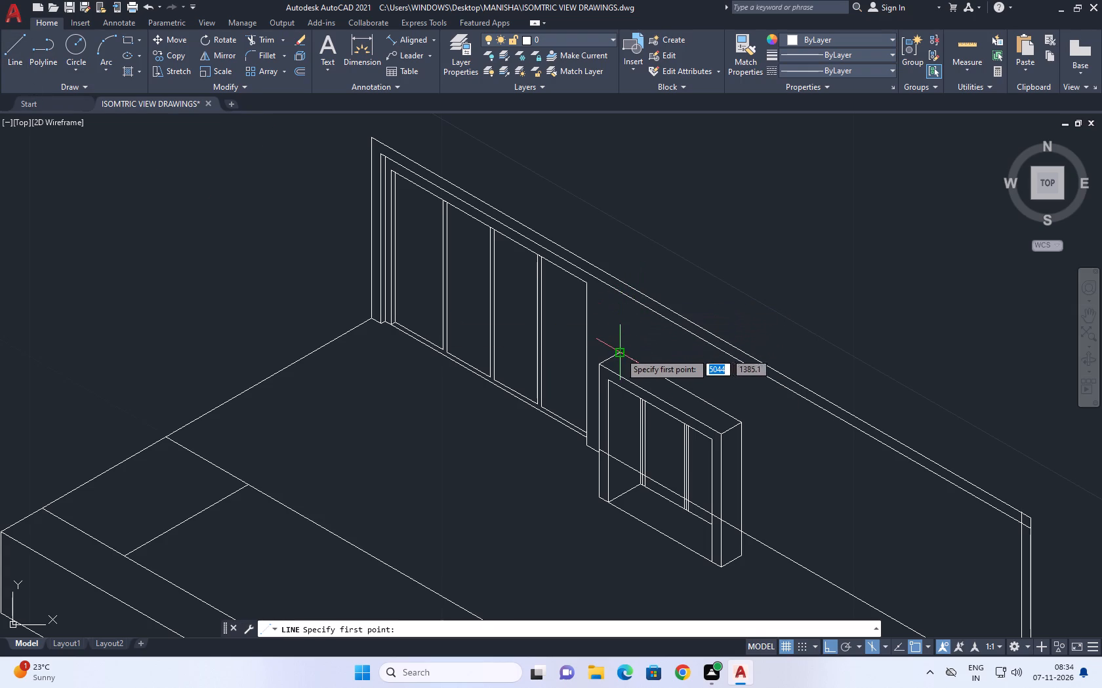
pyautogui.click(621, 295)
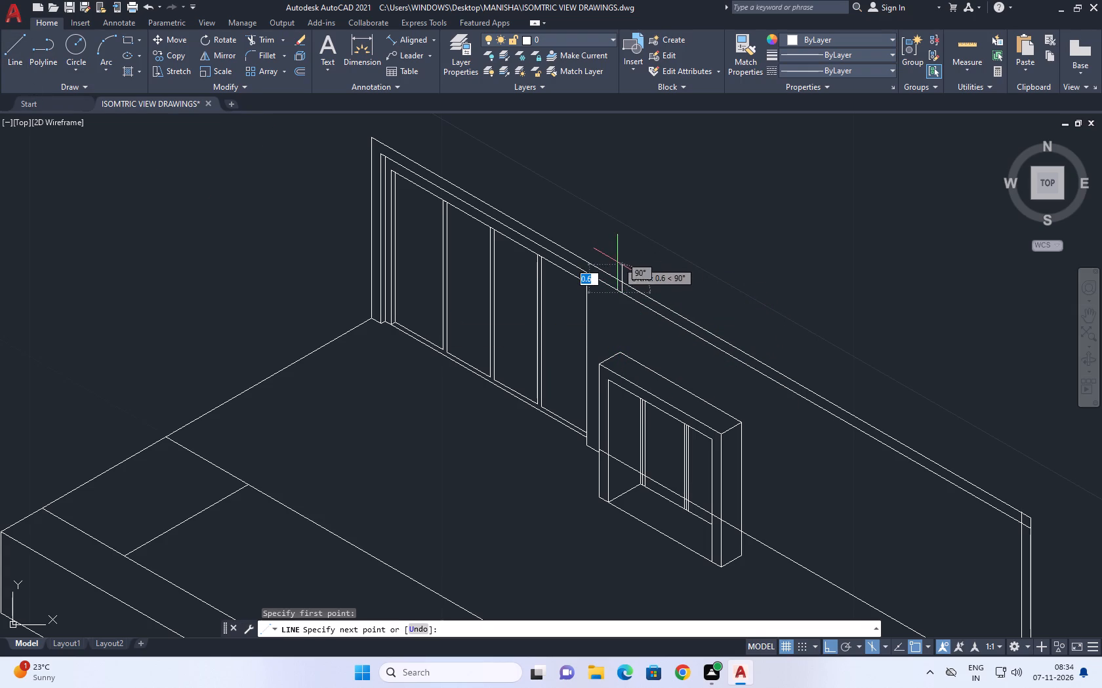
pyautogui.click(622, 258)
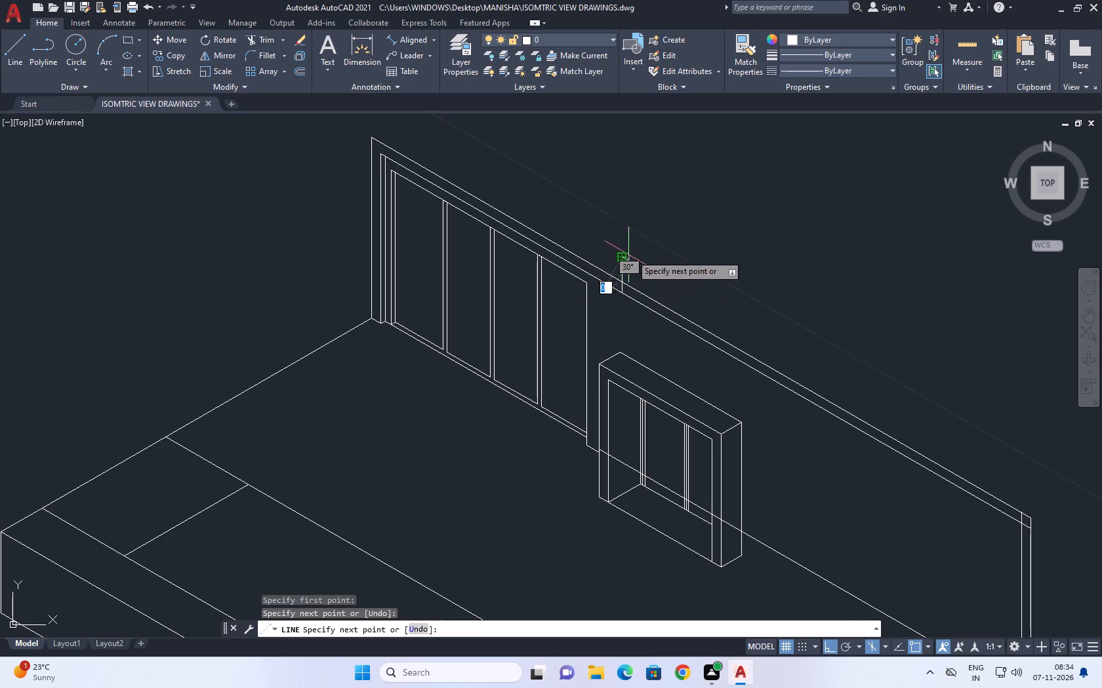
pyautogui.rightClick(642, 226)
pyautogui.click(685, 246)
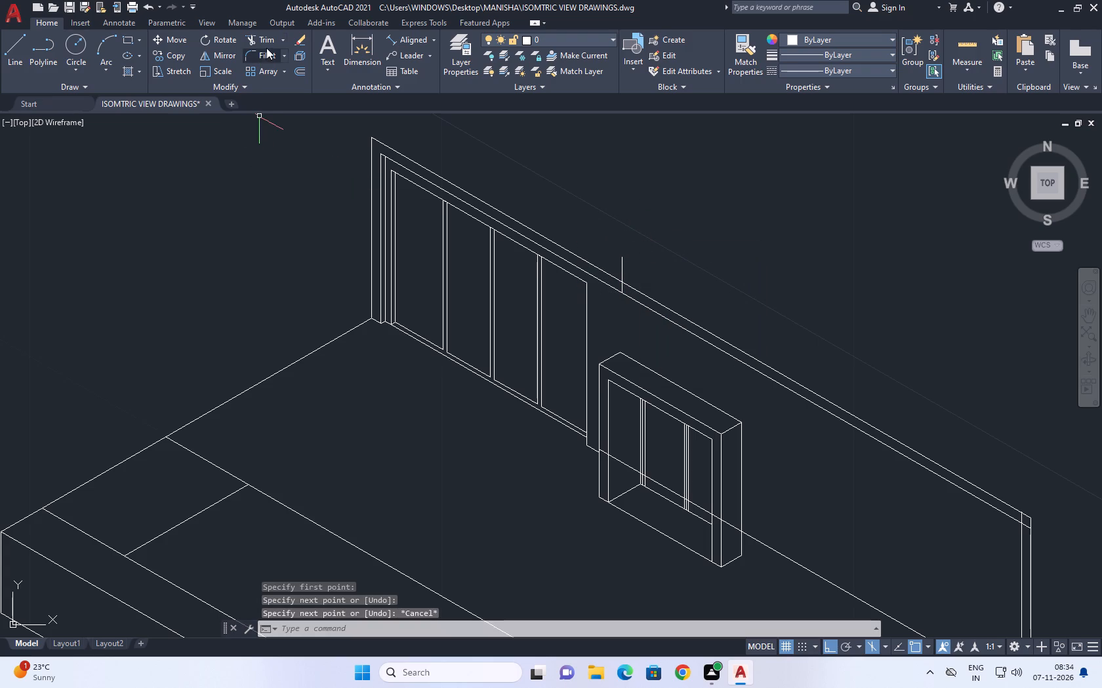
# Trim the part of the short vertical line that sticks up above the wall's upper top line.
pyautogui.click(266, 45)
pyautogui.scroll(3, 605, 269)
pyautogui.click(663, 269)
pyautogui.click(695, 279)
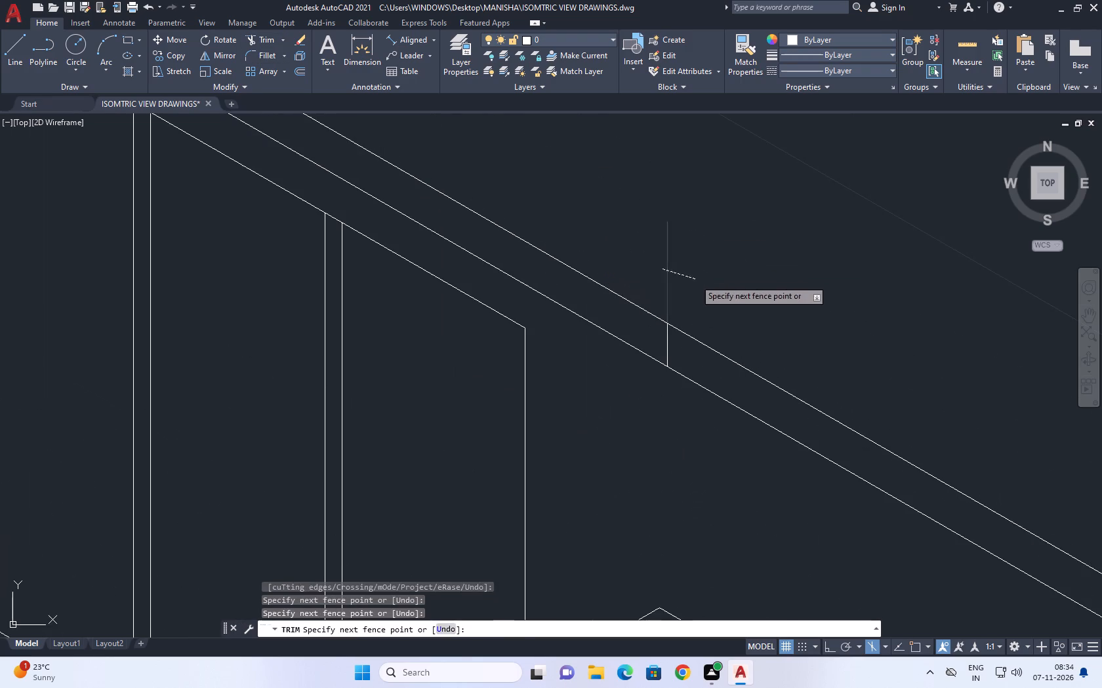
pyautogui.rightClick(644, 248)
pyautogui.click(679, 269)
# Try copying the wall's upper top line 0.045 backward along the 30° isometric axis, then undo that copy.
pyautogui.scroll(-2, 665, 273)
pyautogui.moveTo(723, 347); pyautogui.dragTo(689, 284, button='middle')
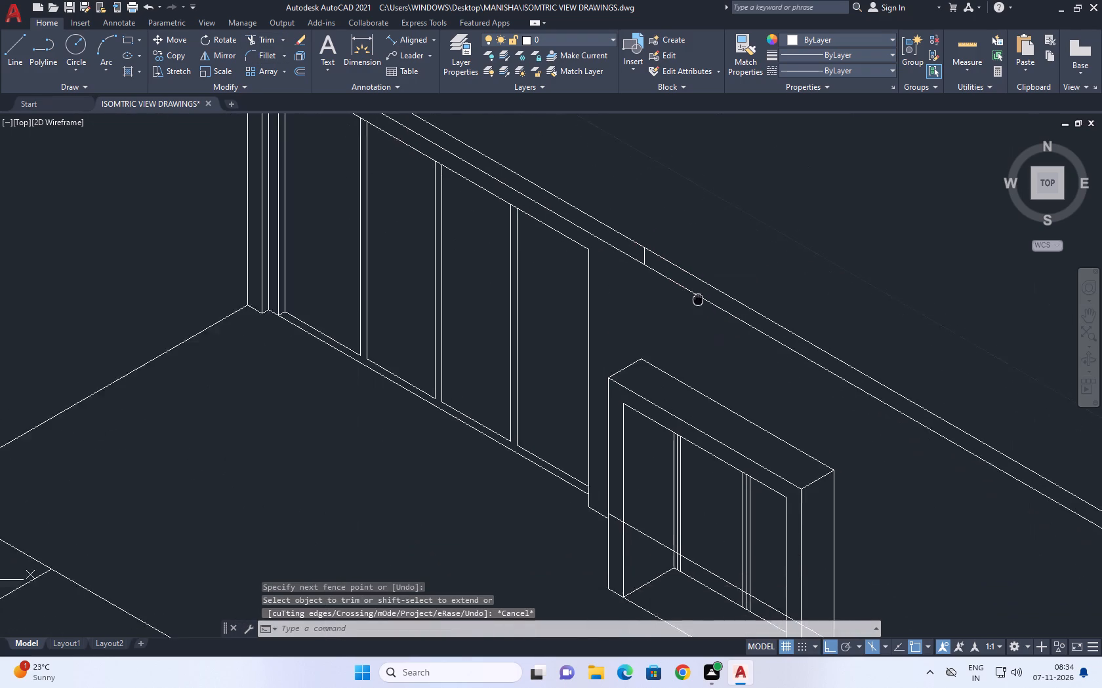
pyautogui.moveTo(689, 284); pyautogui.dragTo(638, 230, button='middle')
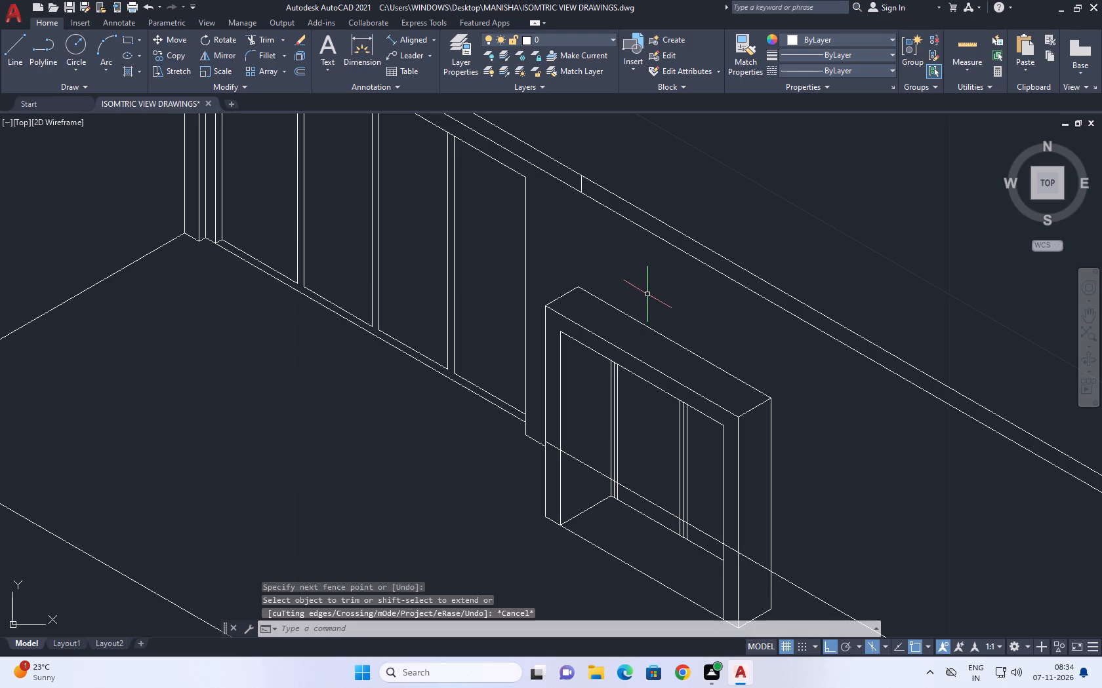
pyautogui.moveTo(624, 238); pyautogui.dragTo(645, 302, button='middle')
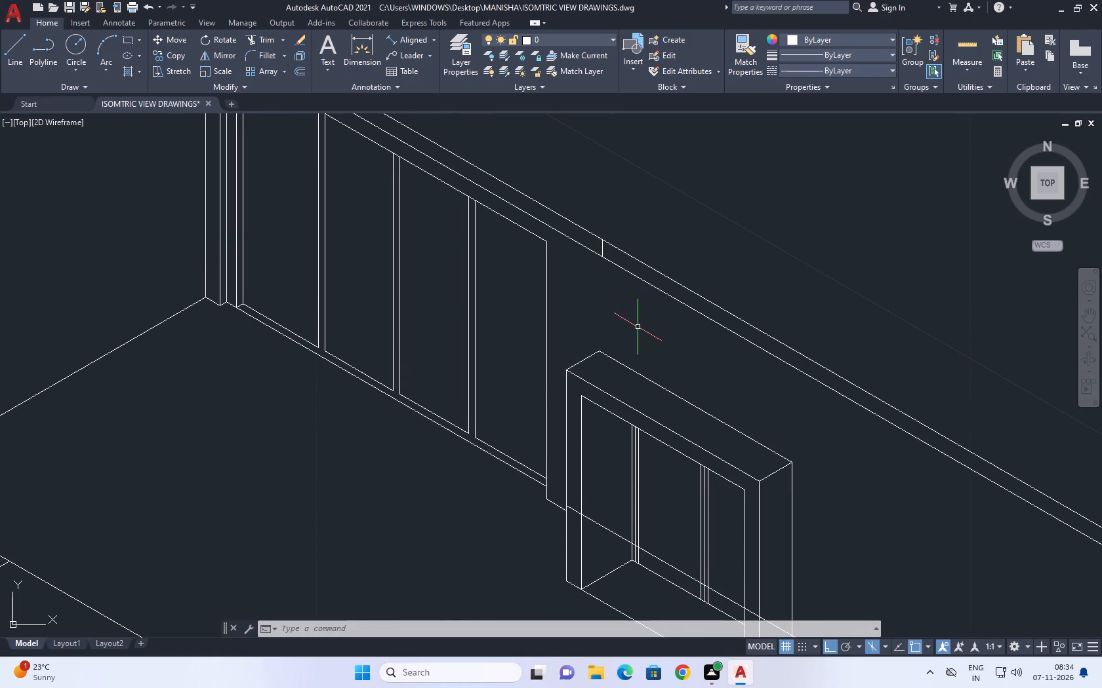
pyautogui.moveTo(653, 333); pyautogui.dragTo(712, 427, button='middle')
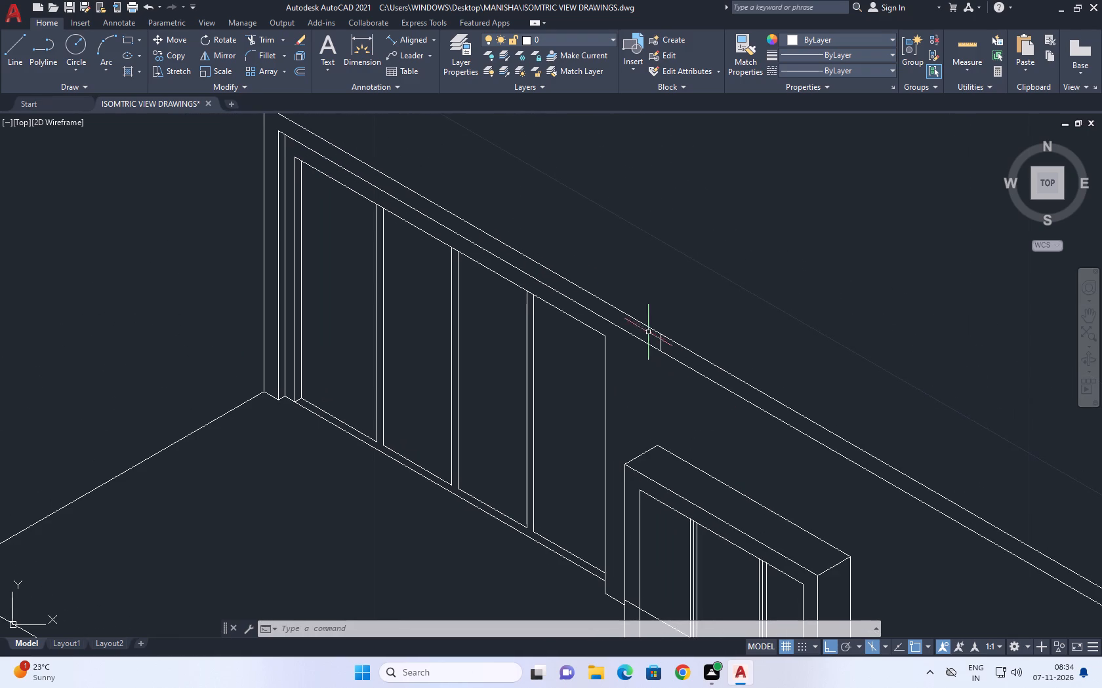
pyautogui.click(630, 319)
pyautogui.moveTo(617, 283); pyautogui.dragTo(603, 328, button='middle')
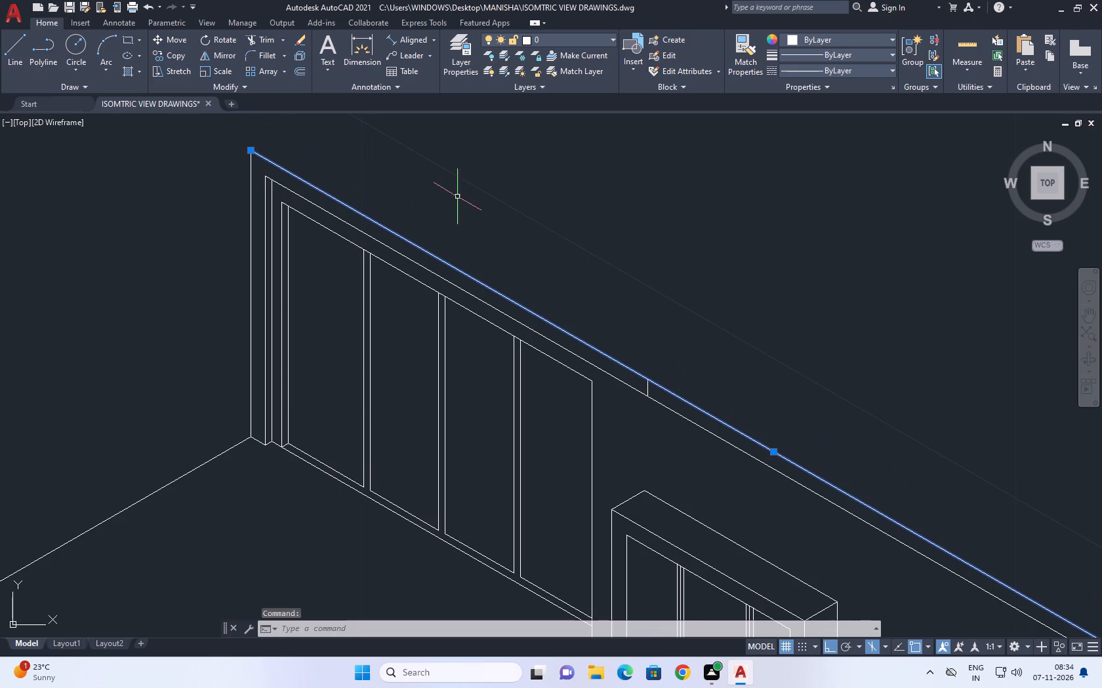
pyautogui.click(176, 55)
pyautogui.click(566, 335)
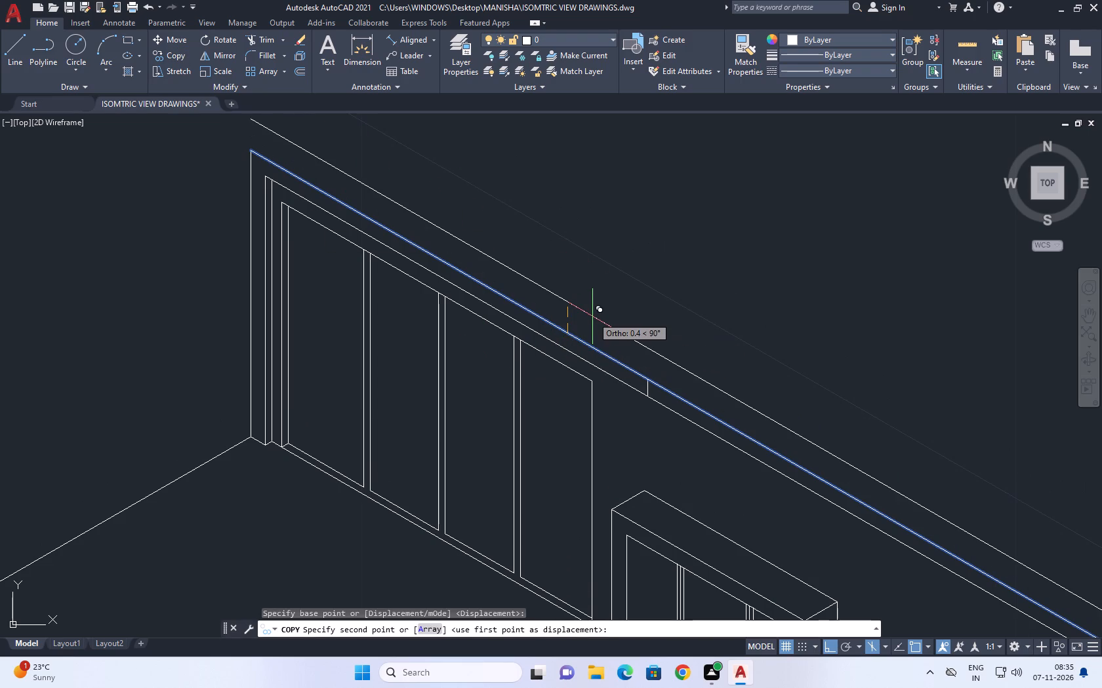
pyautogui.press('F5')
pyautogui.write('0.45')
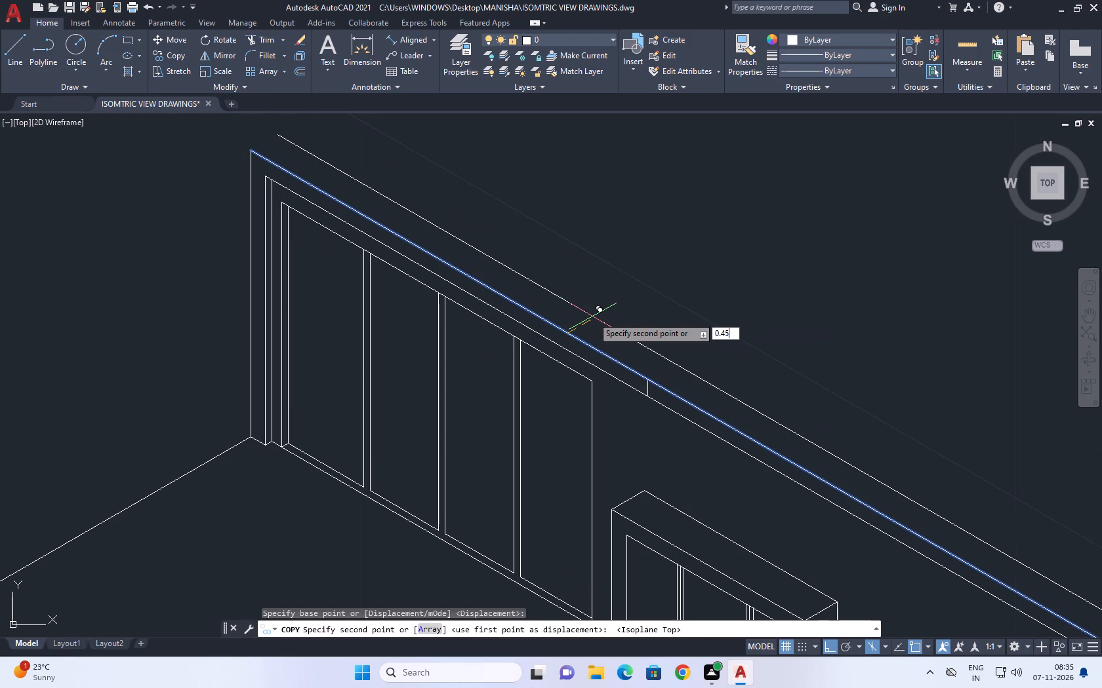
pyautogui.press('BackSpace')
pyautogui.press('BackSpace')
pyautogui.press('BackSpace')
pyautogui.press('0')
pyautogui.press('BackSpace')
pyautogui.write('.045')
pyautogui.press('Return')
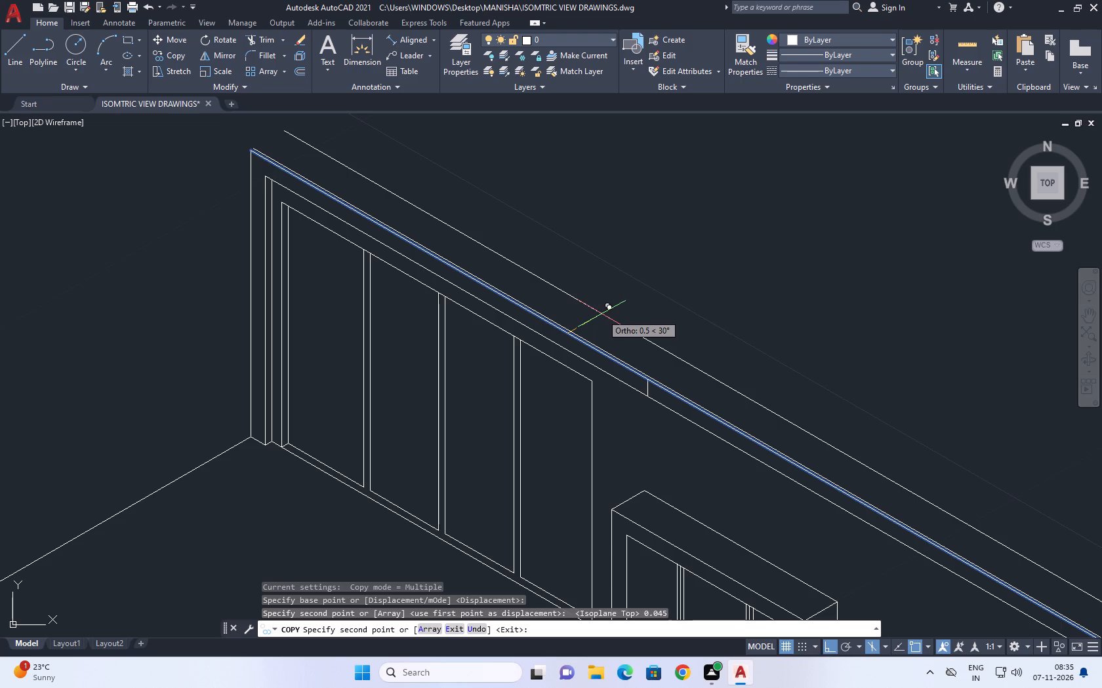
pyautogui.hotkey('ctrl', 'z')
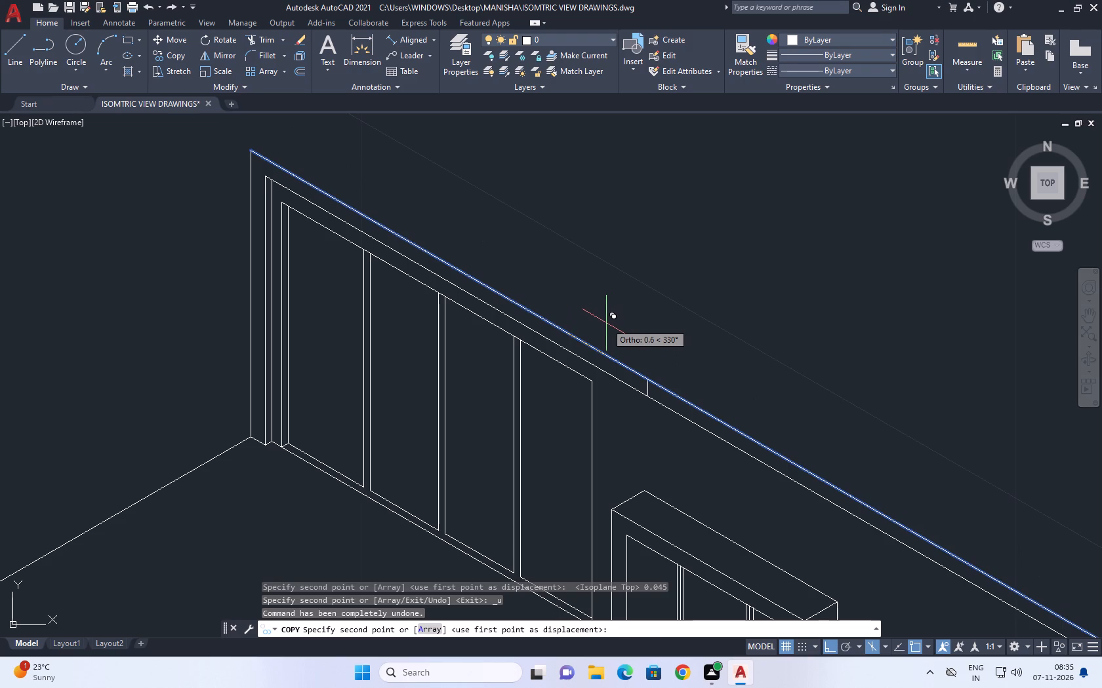
# Copy the wall's upper top line 0.11 backward along the 30° isometric axis in the top isoplane.
pyautogui.press('F5')
pyautogui.write('0.')
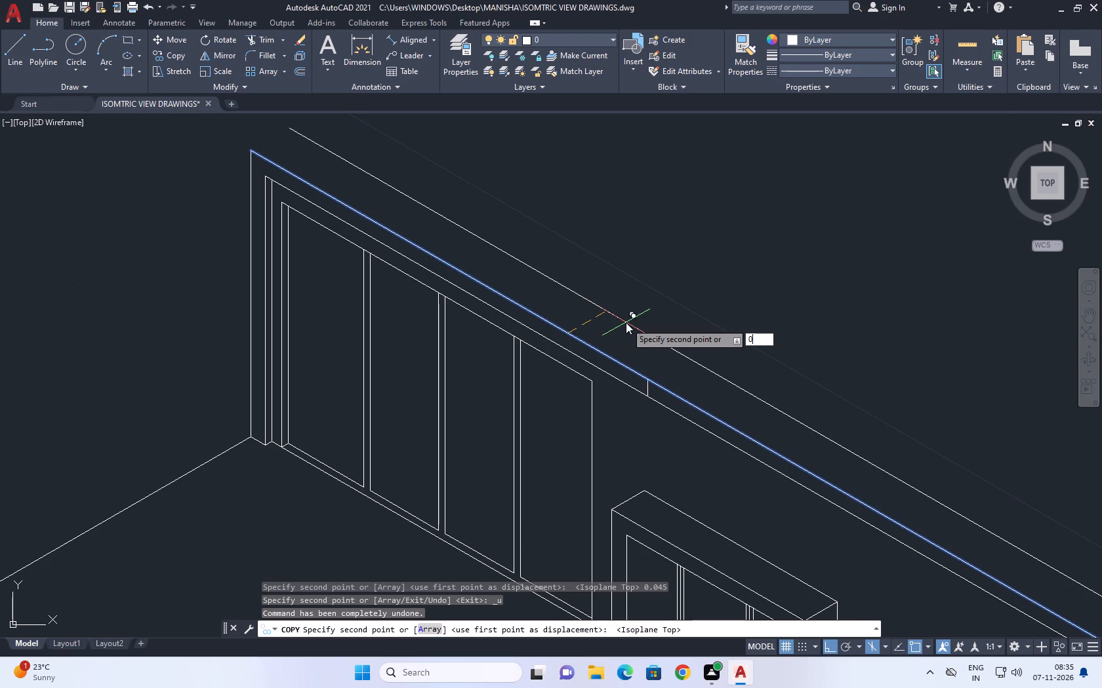
pyautogui.write('11')
pyautogui.press('Return')
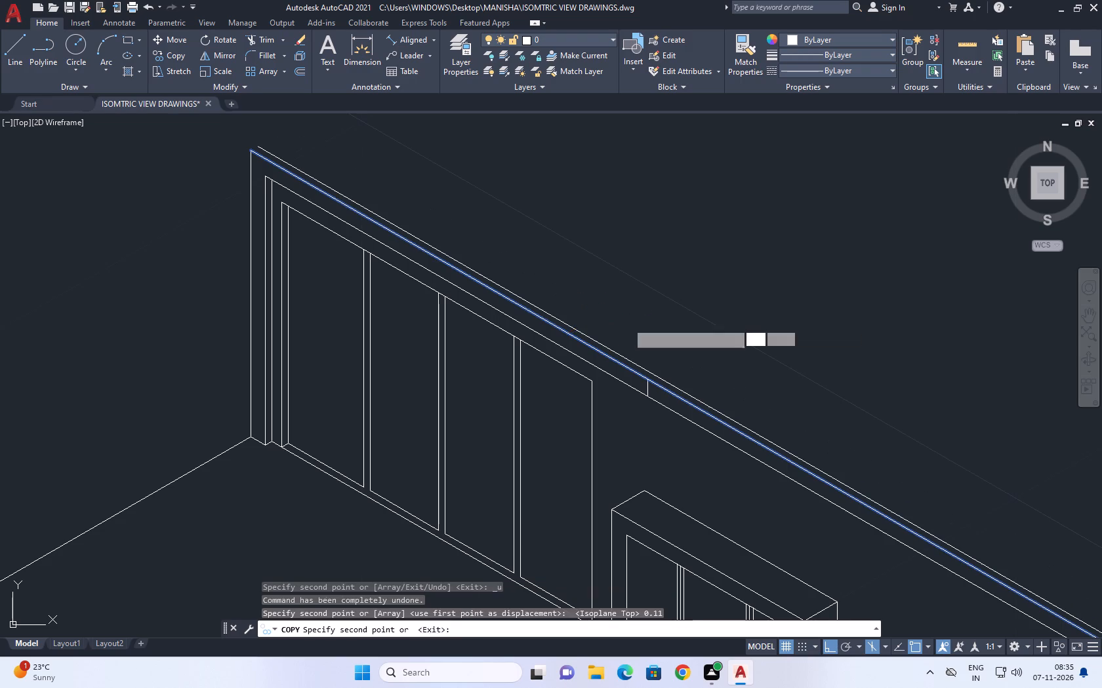
pyautogui.rightClick(642, 323)
pyautogui.click(717, 342)
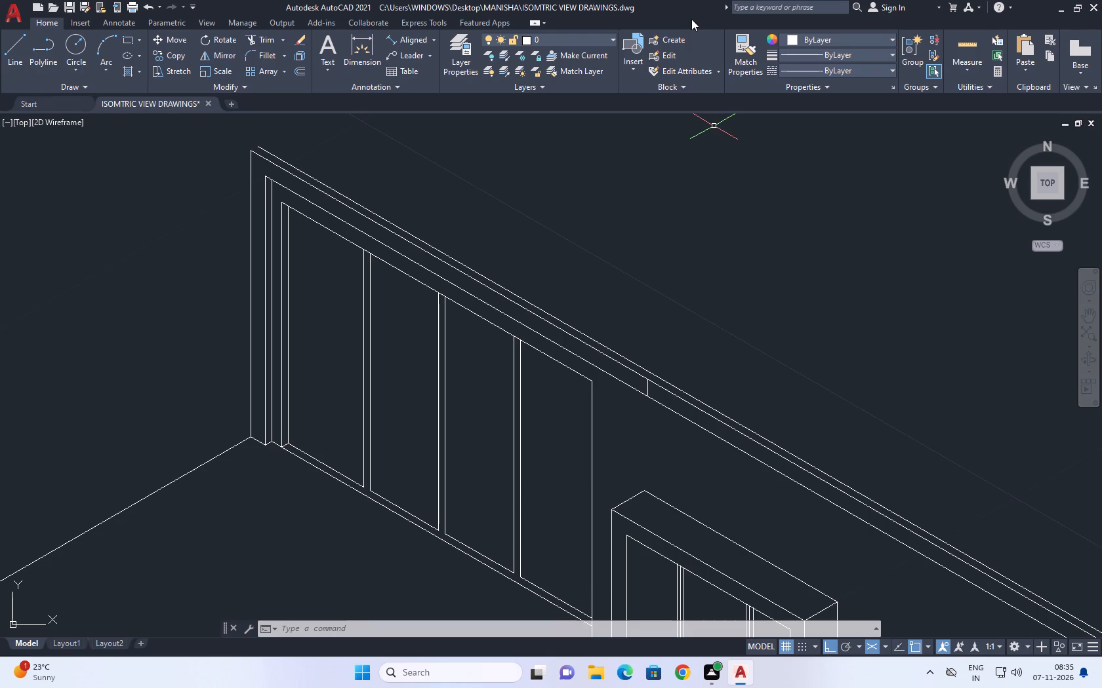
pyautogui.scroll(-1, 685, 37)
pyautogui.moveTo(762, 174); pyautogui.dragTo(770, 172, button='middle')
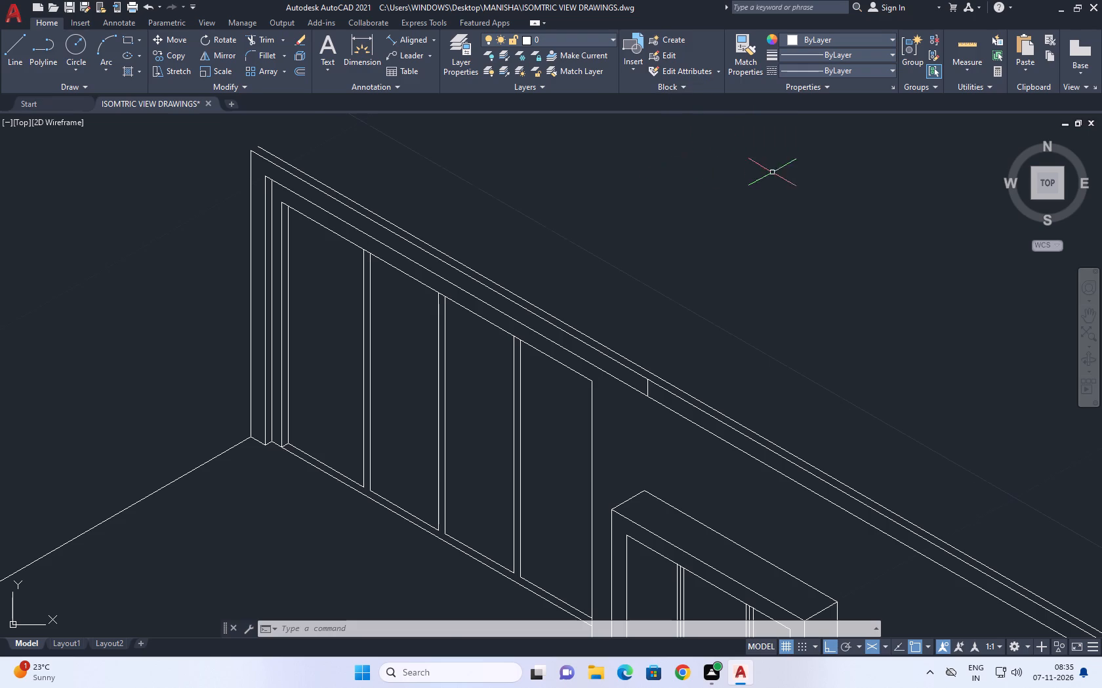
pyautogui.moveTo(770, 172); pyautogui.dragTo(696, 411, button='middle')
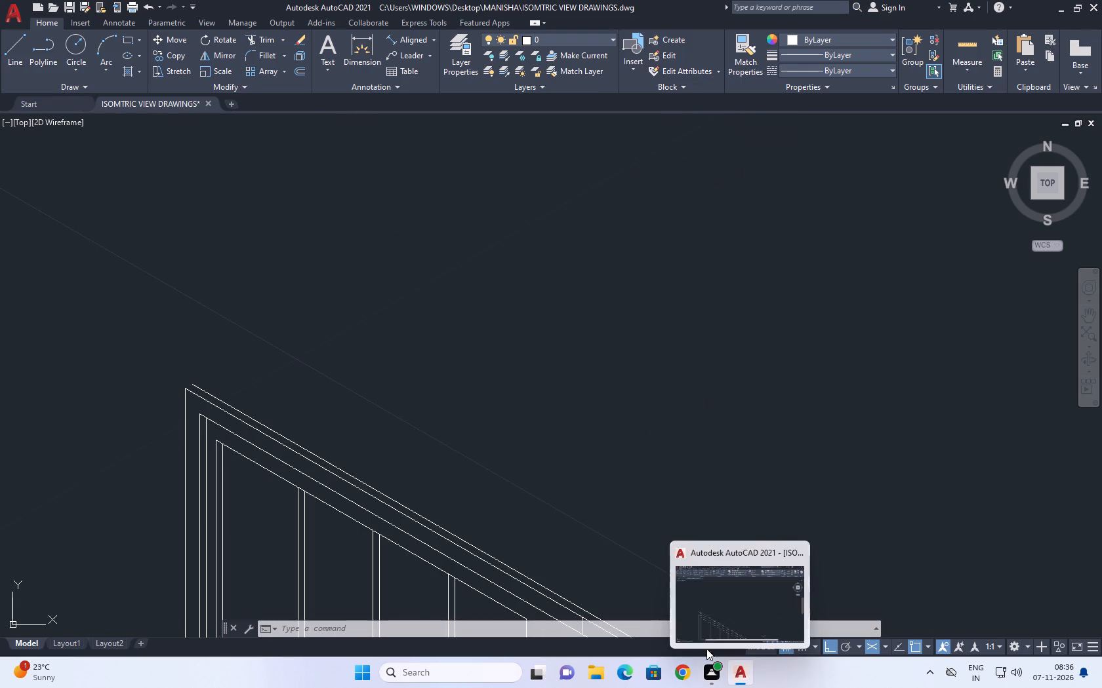
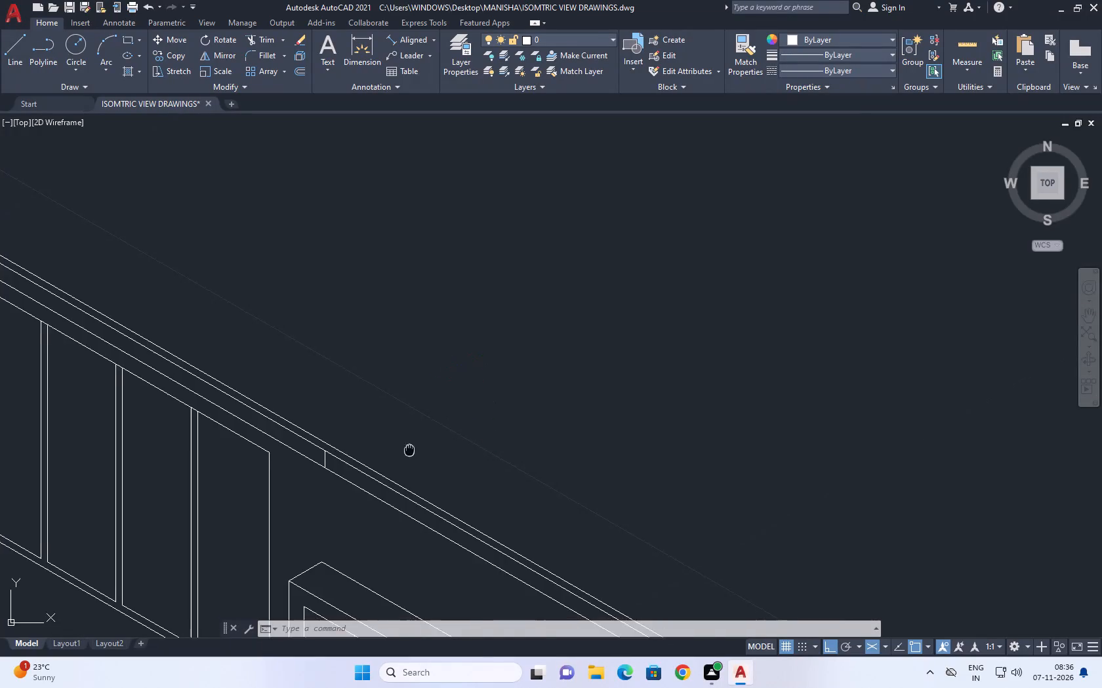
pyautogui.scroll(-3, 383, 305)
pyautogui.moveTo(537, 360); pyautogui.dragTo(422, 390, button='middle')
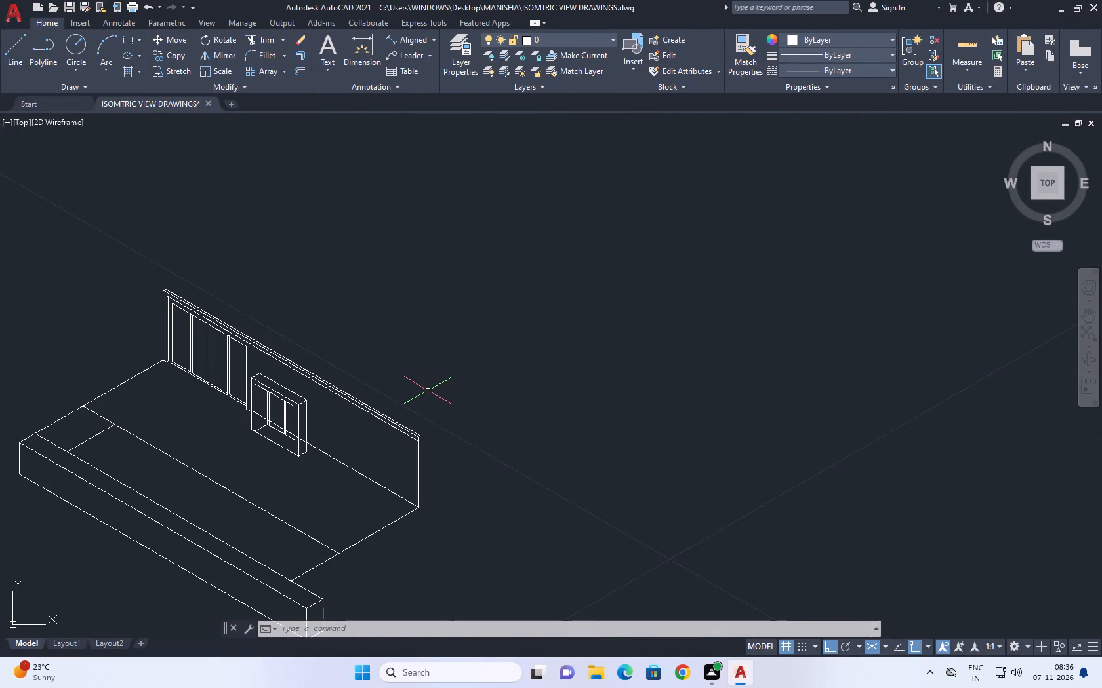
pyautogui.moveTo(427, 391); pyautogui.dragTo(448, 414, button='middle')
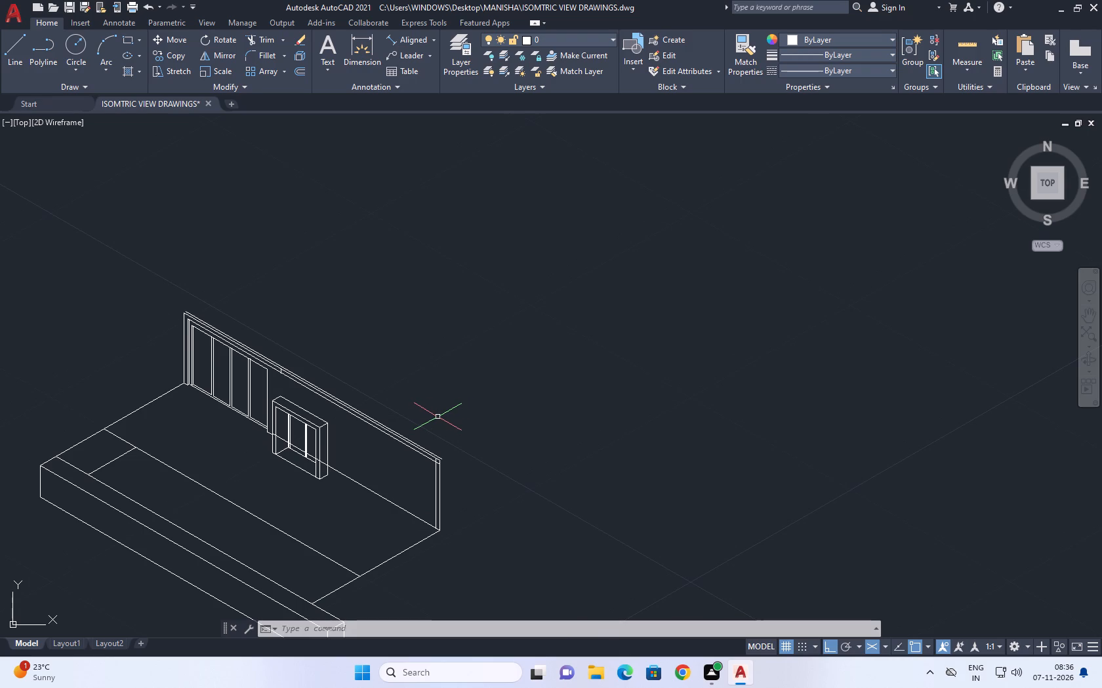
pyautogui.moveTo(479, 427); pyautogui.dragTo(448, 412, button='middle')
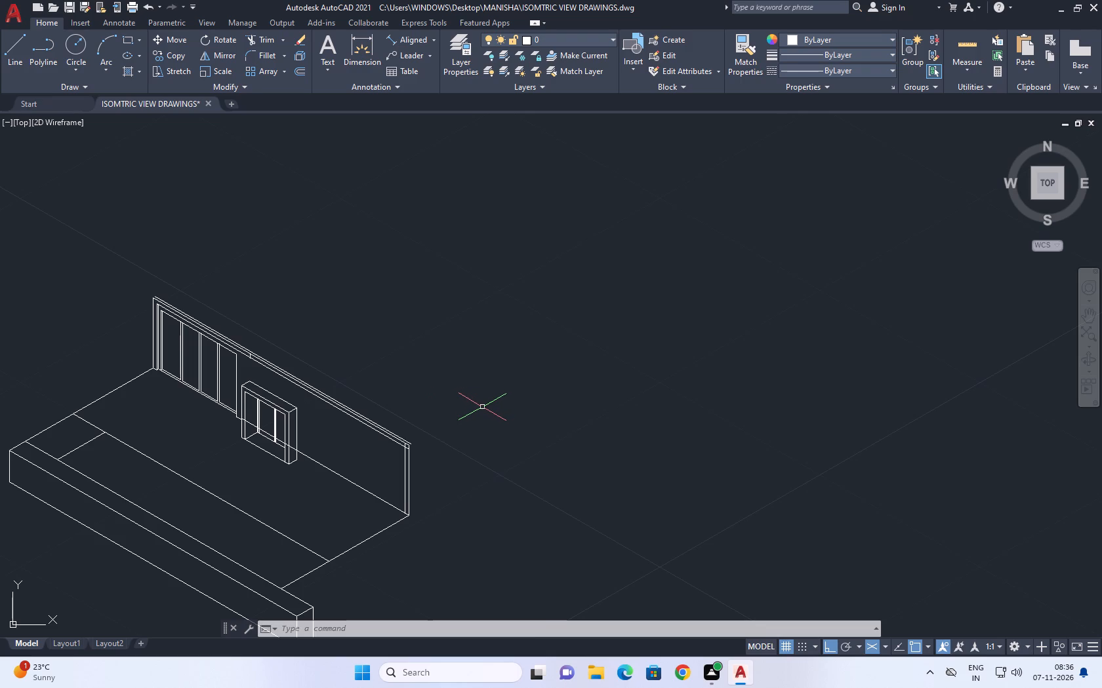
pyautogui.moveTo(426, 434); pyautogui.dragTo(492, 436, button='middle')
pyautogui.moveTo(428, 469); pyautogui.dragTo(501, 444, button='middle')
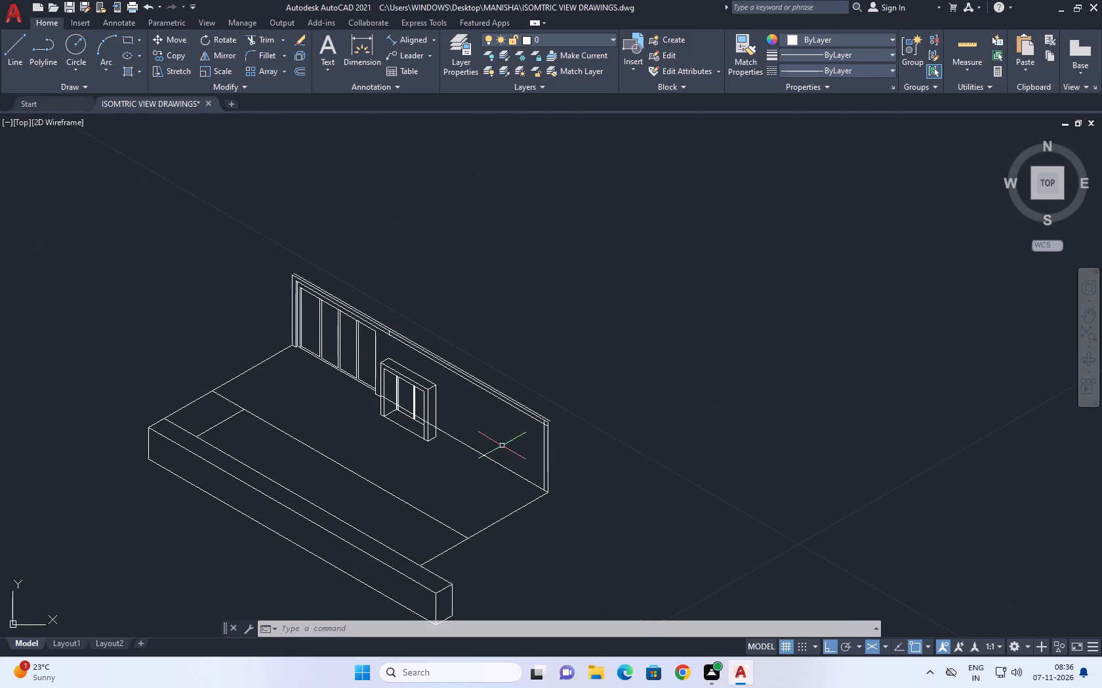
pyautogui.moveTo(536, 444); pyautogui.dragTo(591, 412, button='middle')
# Draw a short line along the 30° isometric axis from the short vertical line's top end, crossing the wall's copied back top line.
pyautogui.scroll(1, 264, 146)
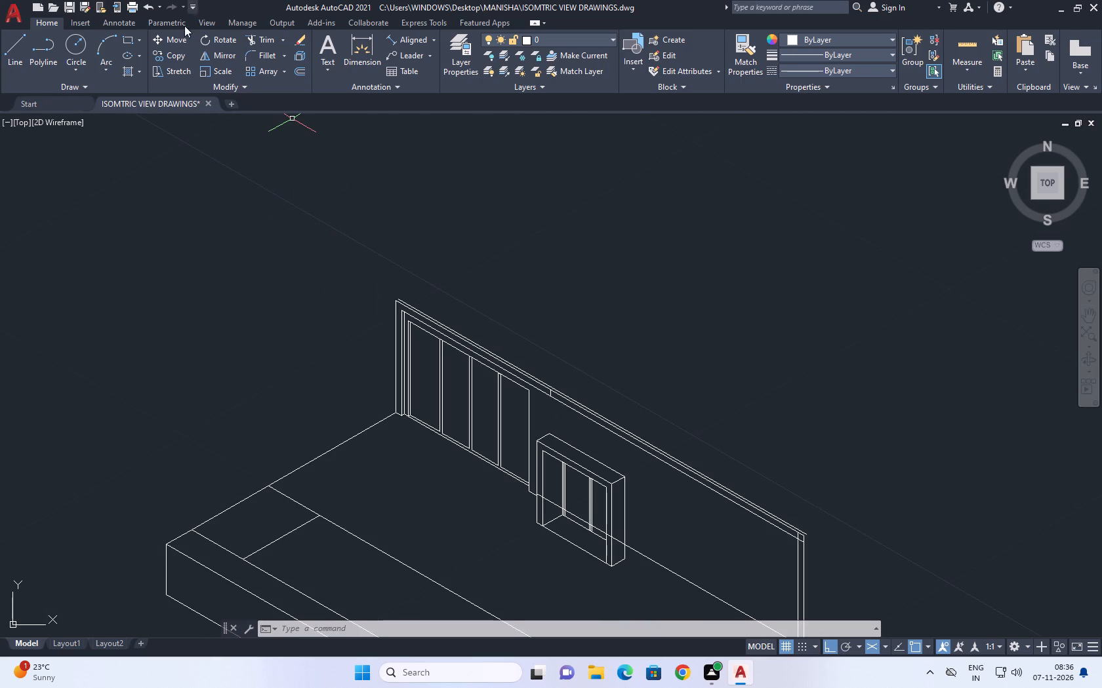
pyautogui.click(0, 64)
pyautogui.scroll(1, 539, 382)
pyautogui.click(11, 52)
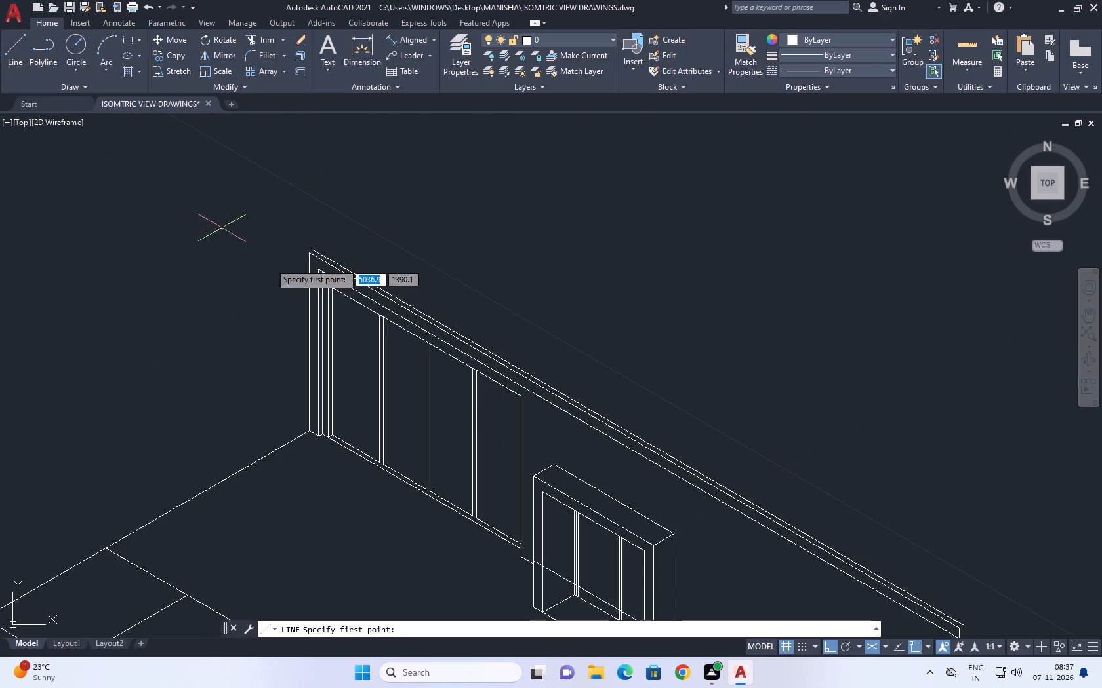
pyautogui.scroll(3, 547, 376)
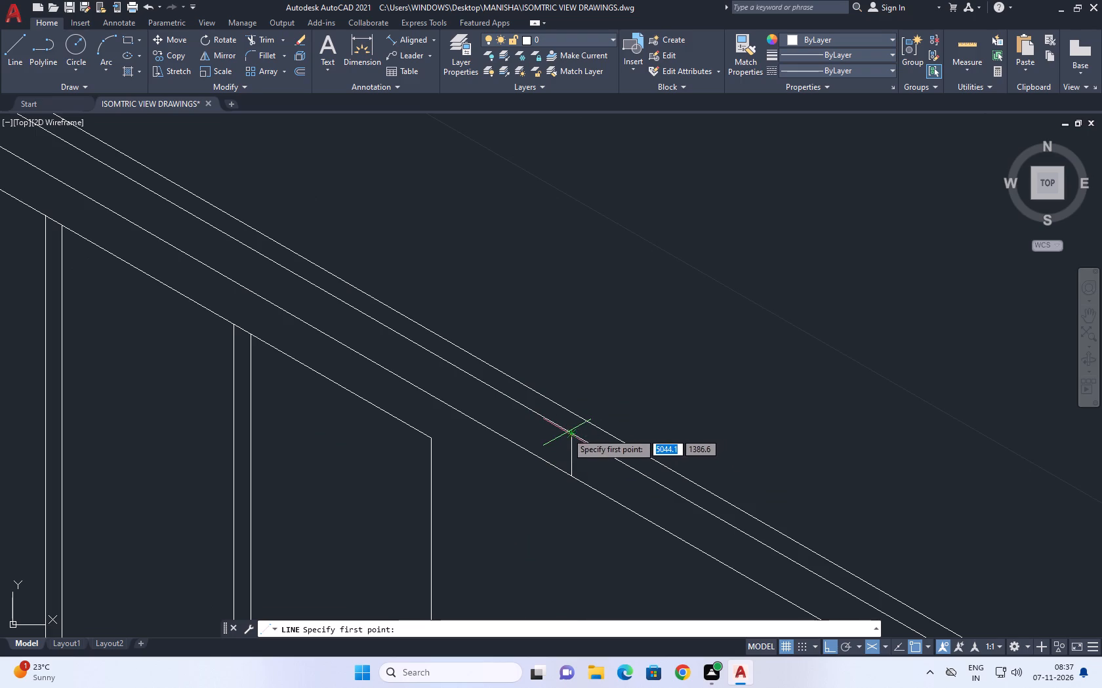
pyautogui.click(567, 432)
pyautogui.click(614, 400)
pyautogui.rightClick(628, 351)
pyautogui.click(675, 372)
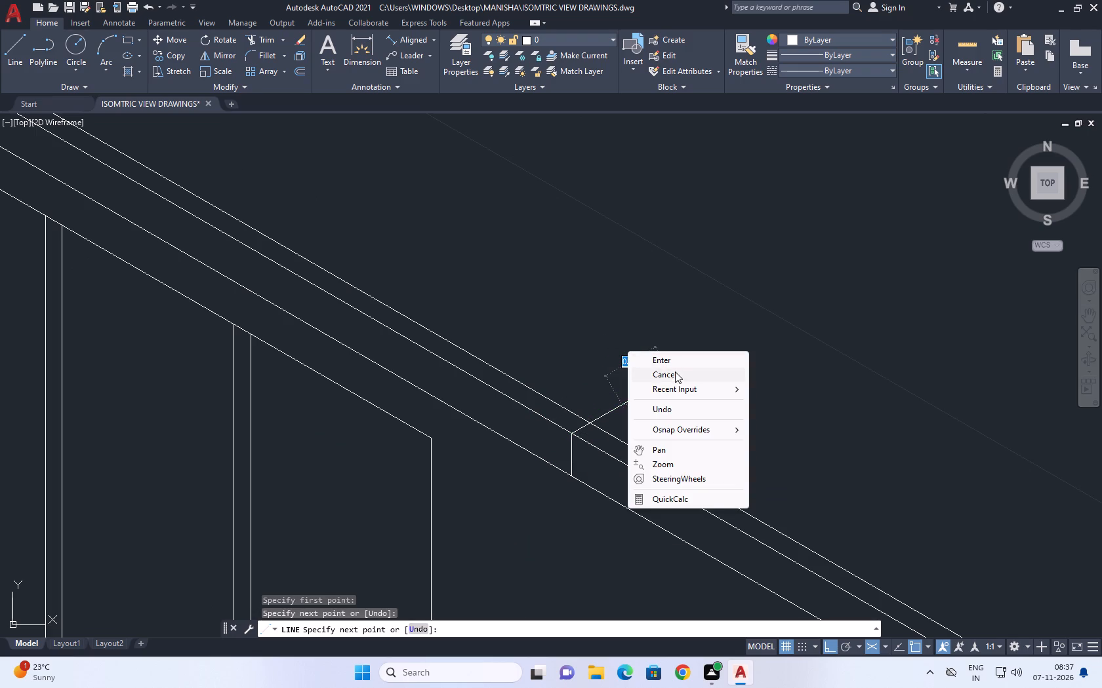
# Trim the part of the short 30° line that extends beyond the wall's back top line.
pyautogui.click(271, 39)
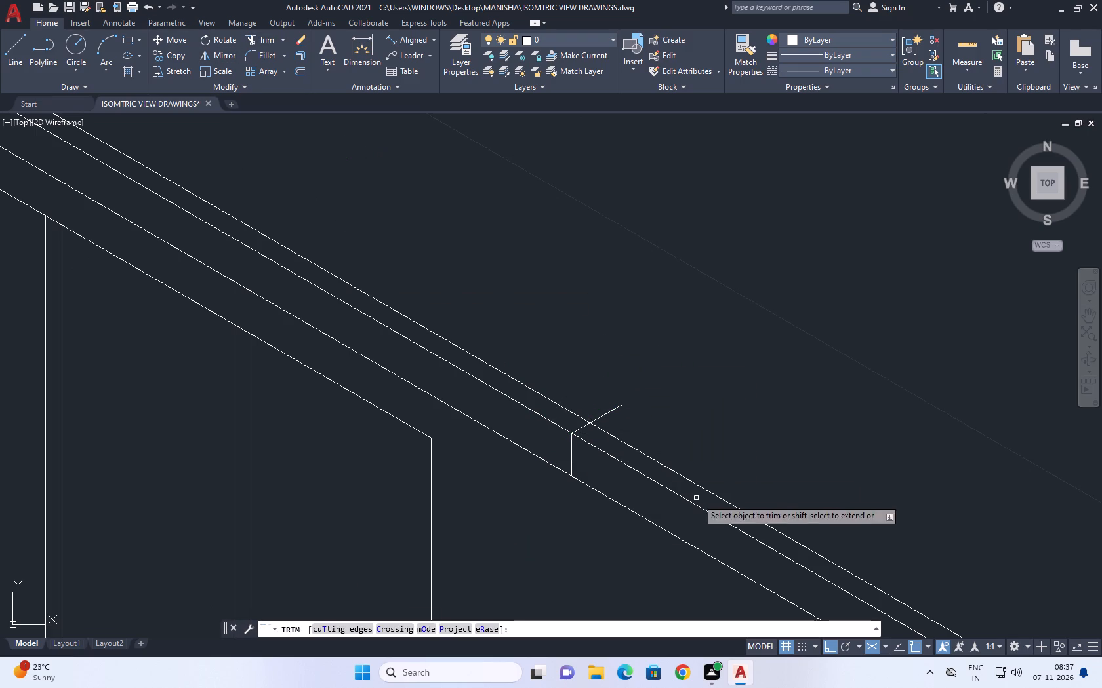
pyautogui.moveTo(601, 398); pyautogui.dragTo(620, 405)
pyautogui.click(676, 416)
pyautogui.moveTo(589, 391); pyautogui.dragTo(596, 400)
pyautogui.click(634, 434)
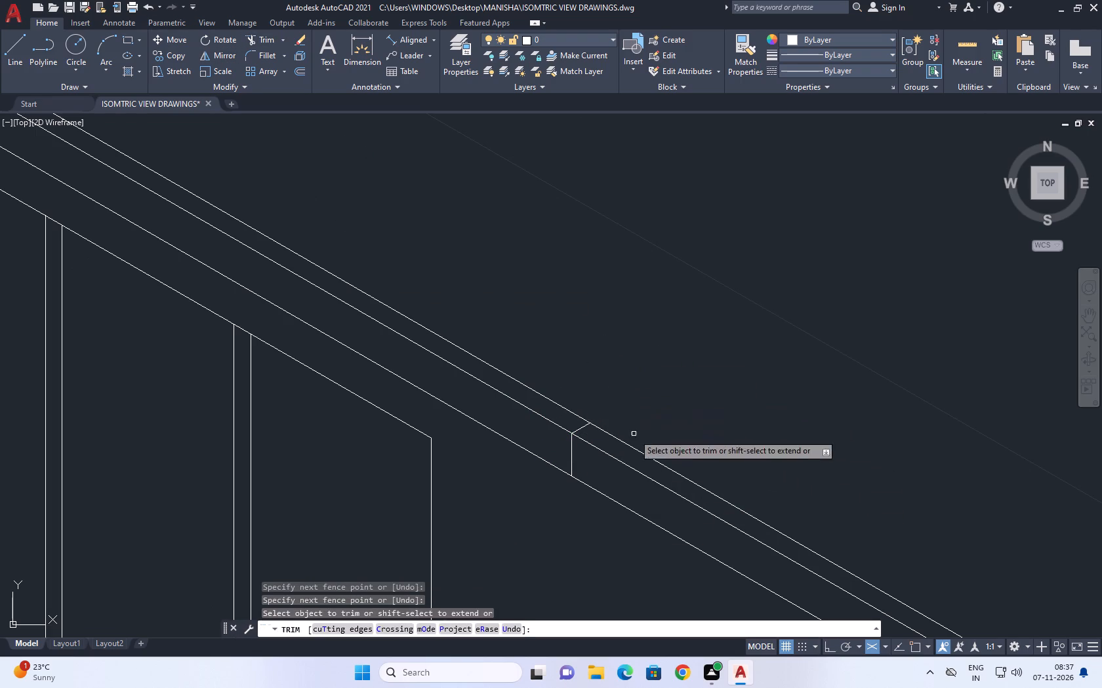
pyautogui.moveTo(569, 364); pyautogui.dragTo(576, 369, button='right')
pyautogui.click(613, 392)
# Trim the wall's back top line from the short 30° connector to the wall end beyond the gate.
pyautogui.scroll(-1, 579, 382)
pyautogui.moveTo(646, 380); pyautogui.dragTo(573, 403, button='middle')
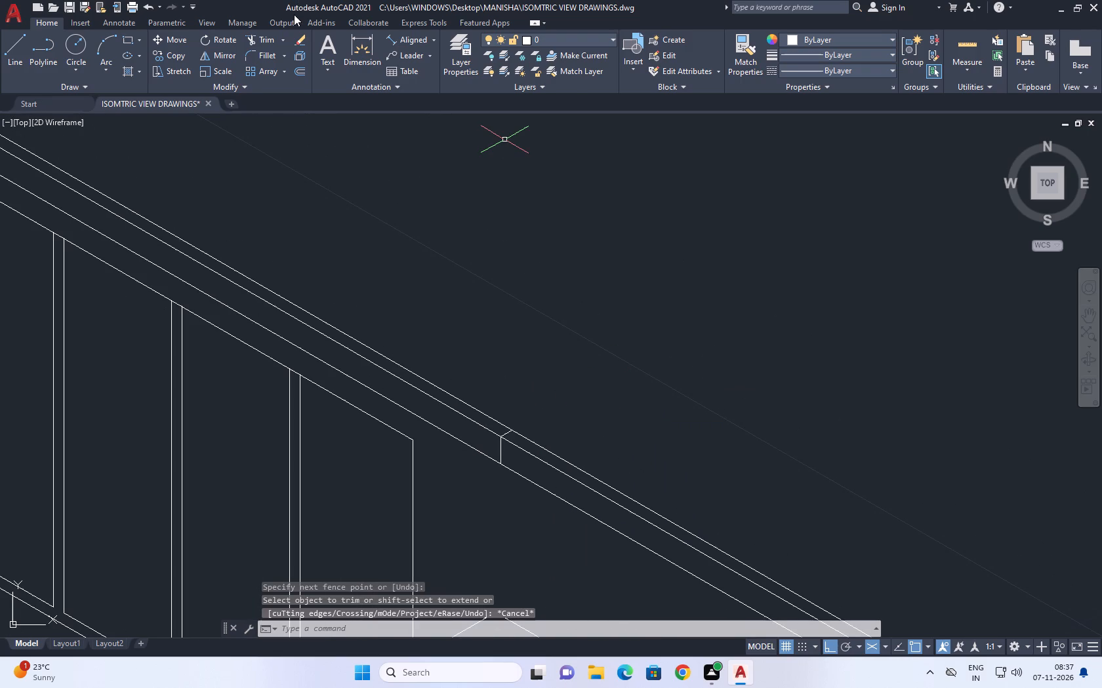
pyautogui.scroll(-1, 463, 277)
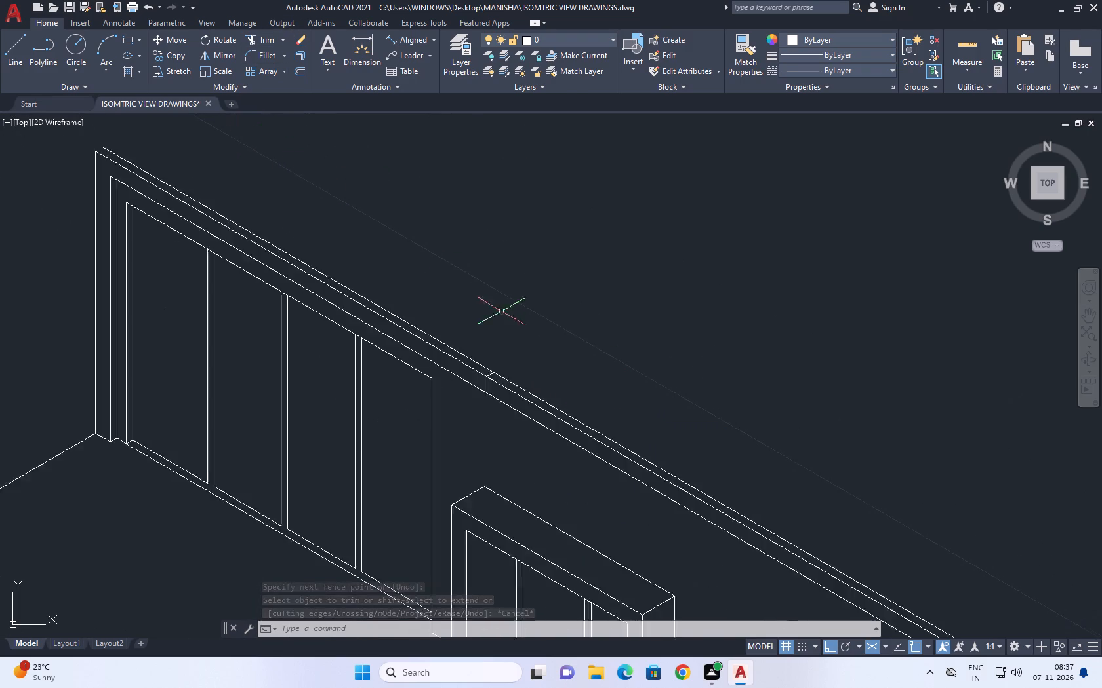
pyautogui.scroll(-2, 508, 316)
pyautogui.moveTo(551, 331); pyautogui.dragTo(561, 335, button='middle')
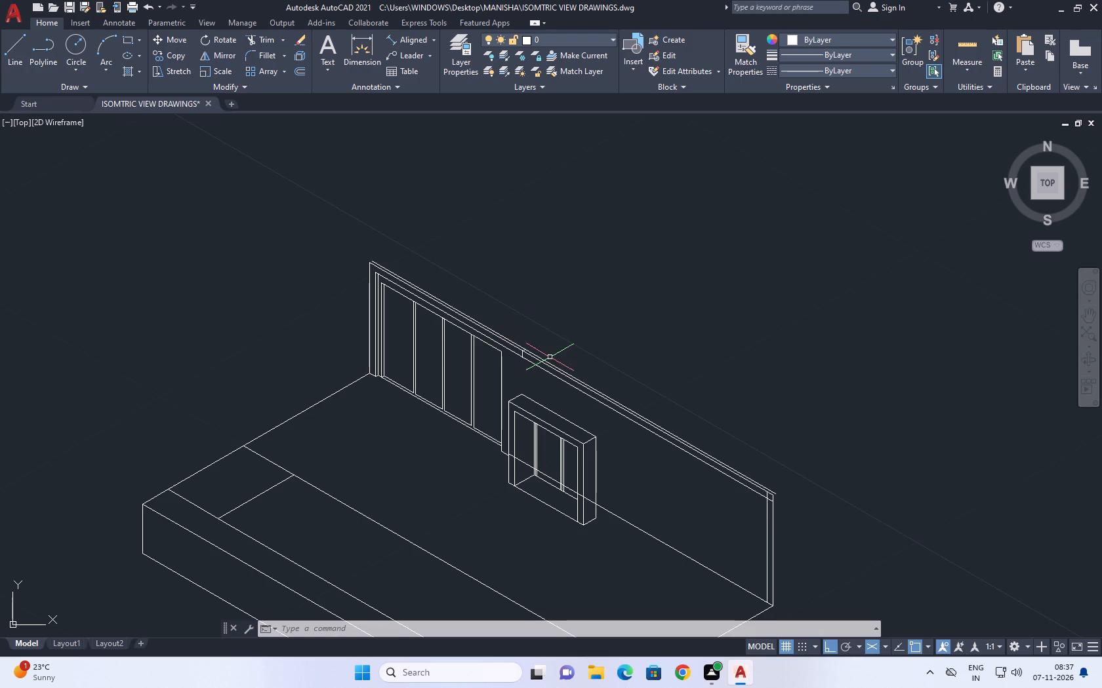
pyautogui.middleClick(550, 357)
pyautogui.moveTo(619, 360); pyautogui.dragTo(597, 354, button='middle')
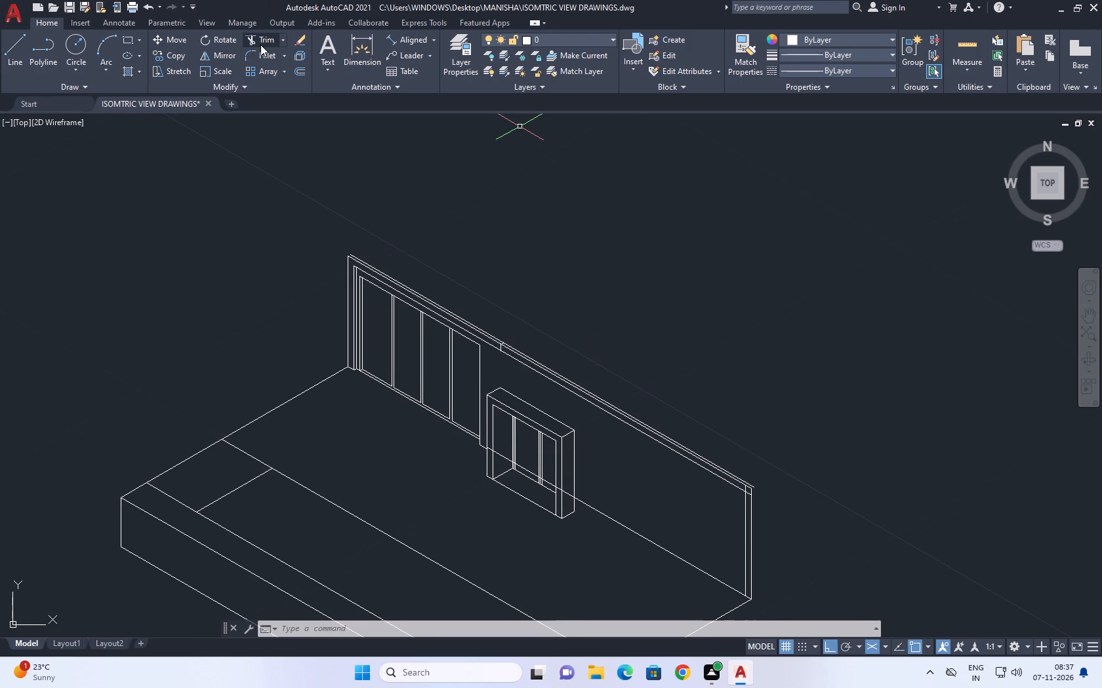
pyautogui.click(264, 42)
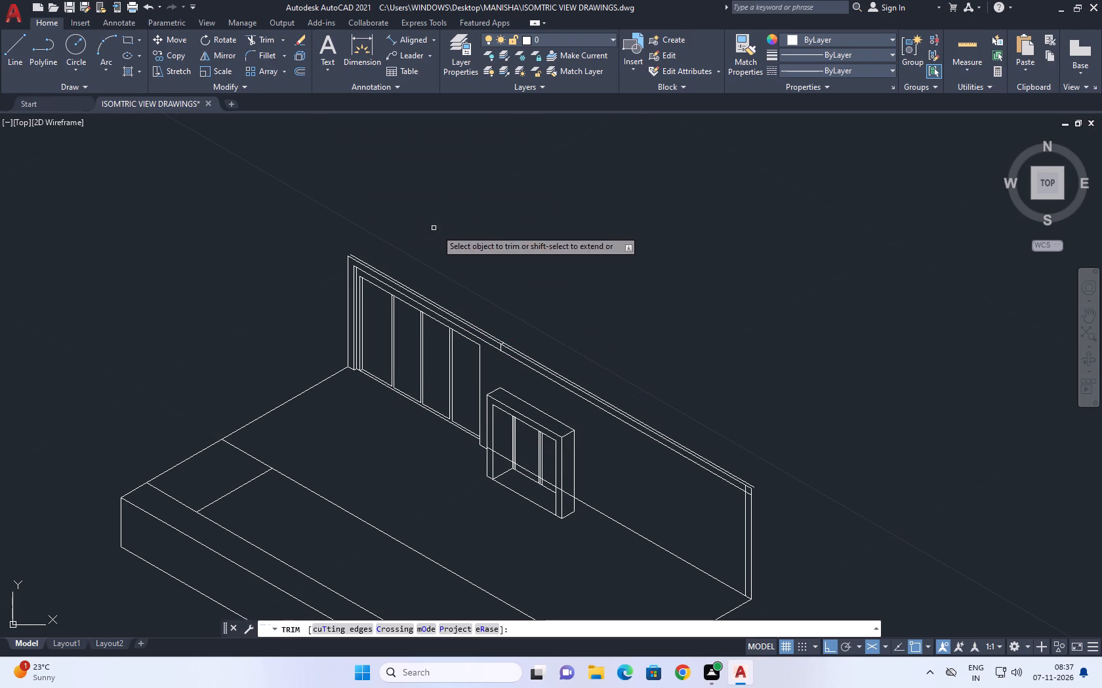
pyautogui.scroll(1, 555, 385)
pyautogui.moveTo(607, 370); pyautogui.dragTo(406, 336, button='middle')
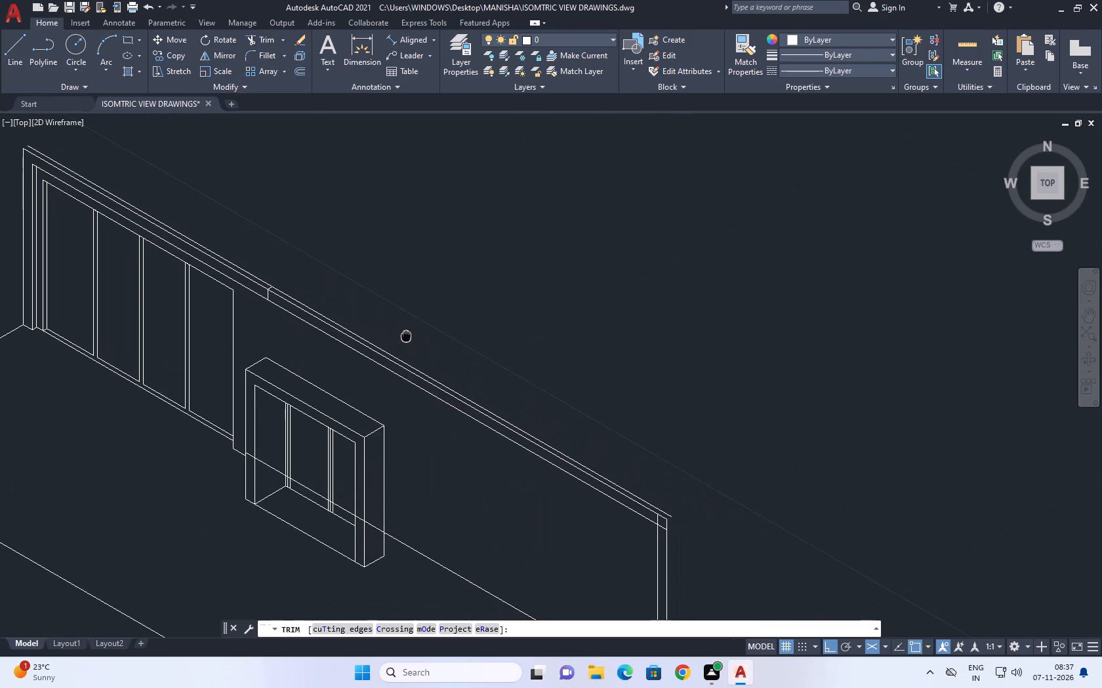
pyautogui.scroll(1, 345, 322)
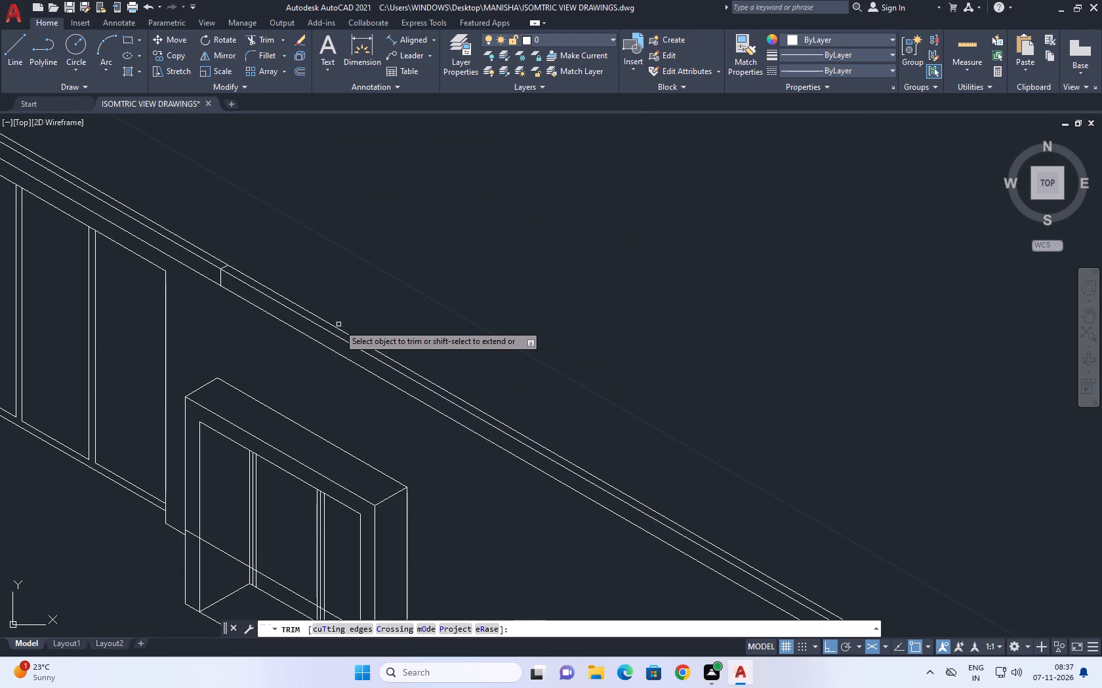
pyautogui.click(340, 328)
pyautogui.scroll(-2, 359, 310)
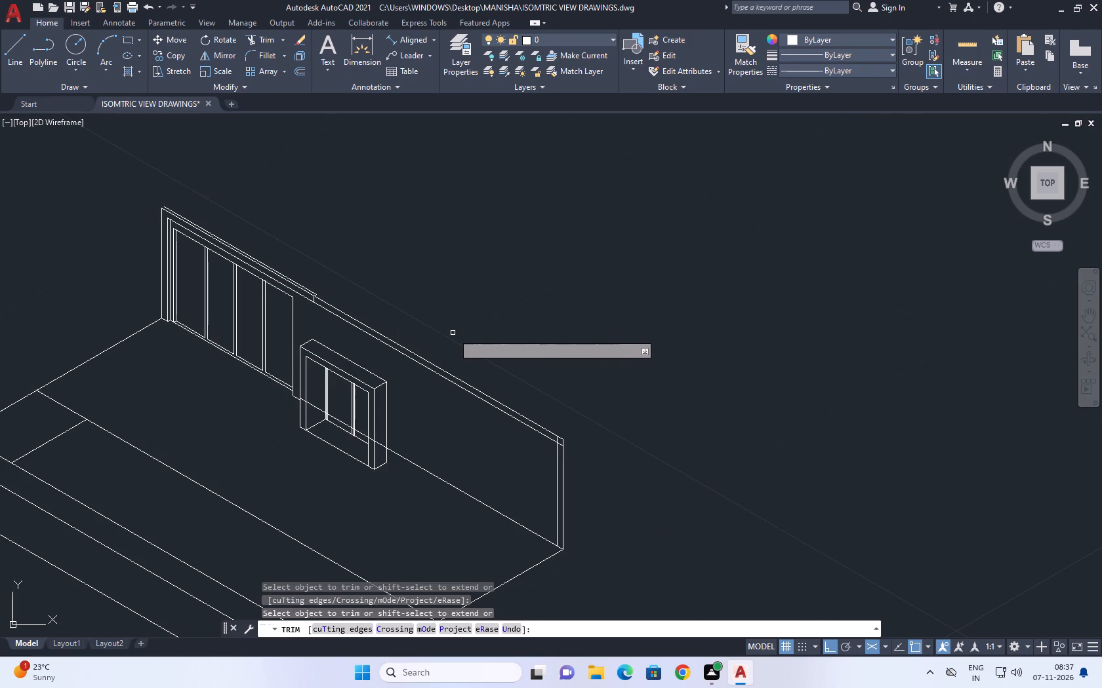
pyautogui.rightClick(408, 229)
pyautogui.click(445, 248)
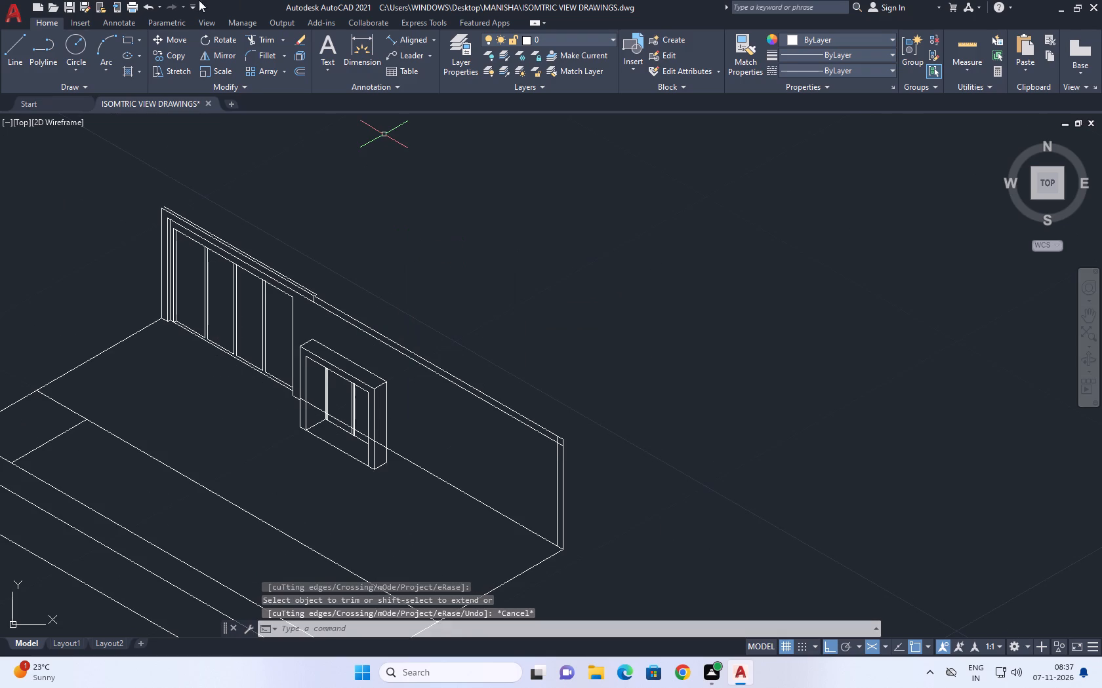
# Move the whole gate from its back top corner to the lower end of the short vertical line on the wall's lower top line.
pyautogui.moveTo(264, 316); pyautogui.dragTo(267, 322, button='middle')
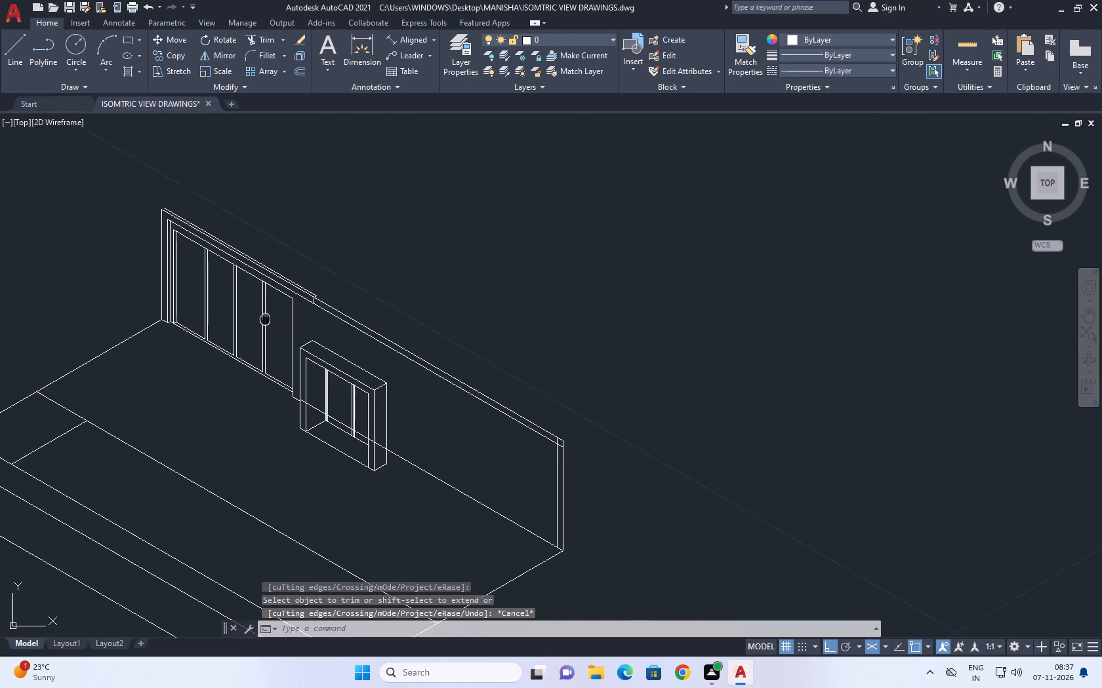
pyautogui.moveTo(267, 322); pyautogui.dragTo(329, 370, button='middle')
pyautogui.scroll(2, 372, 401)
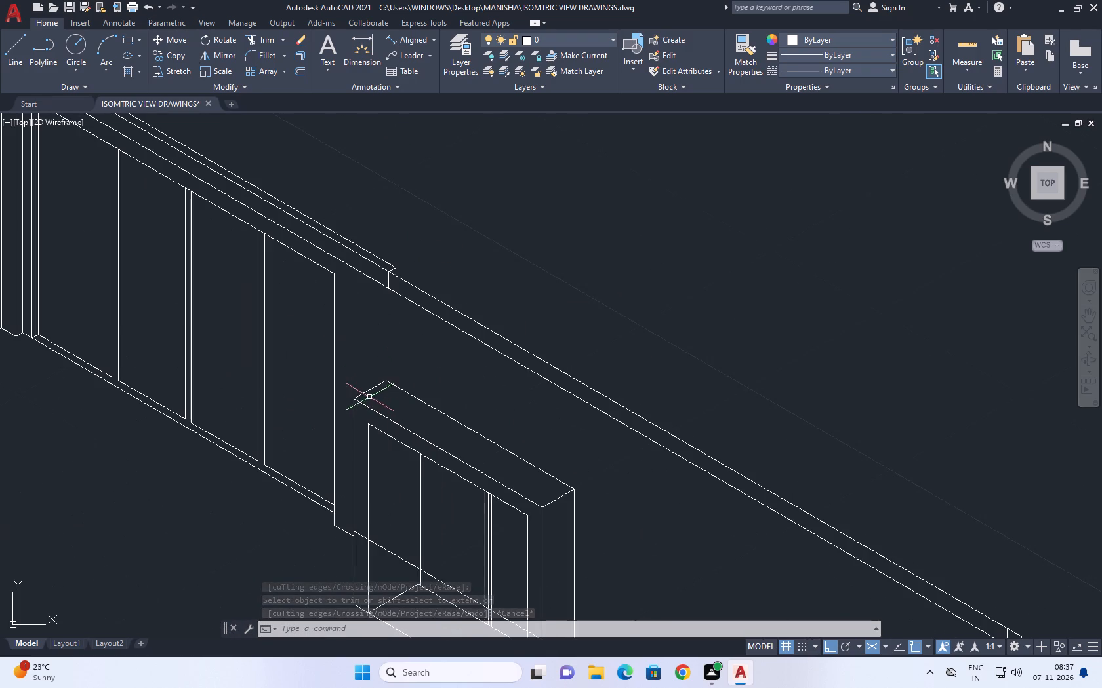
pyautogui.moveTo(373, 389); pyautogui.dragTo(378, 343, button='middle')
pyautogui.moveTo(418, 433); pyautogui.dragTo(416, 330, button='middle')
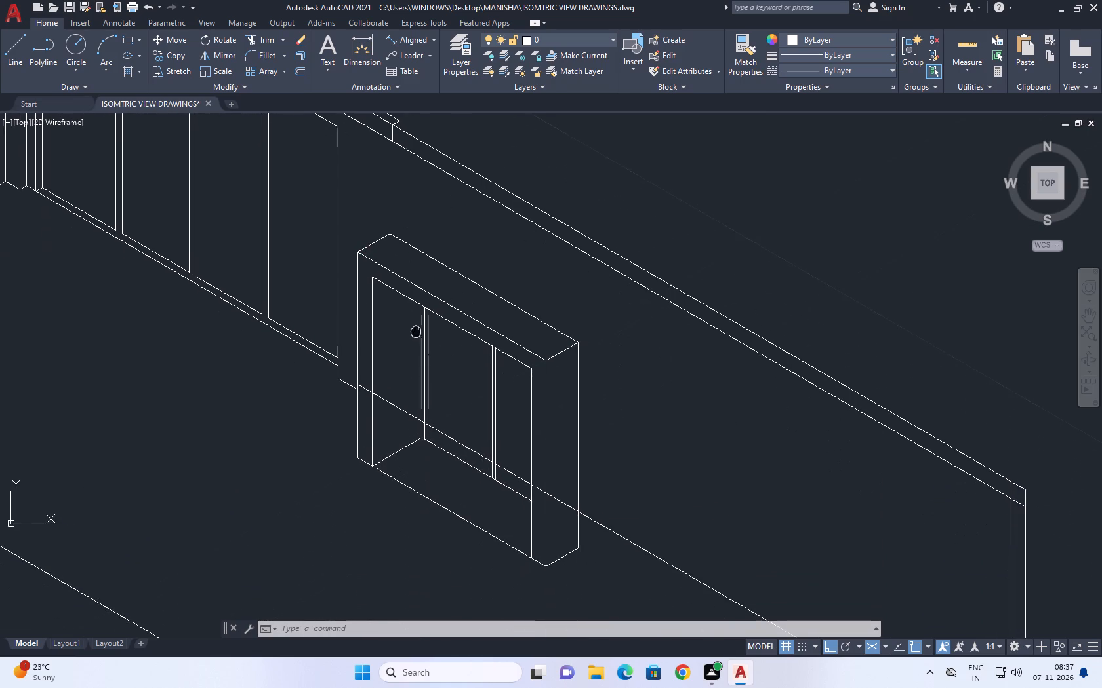
pyautogui.click(358, 208)
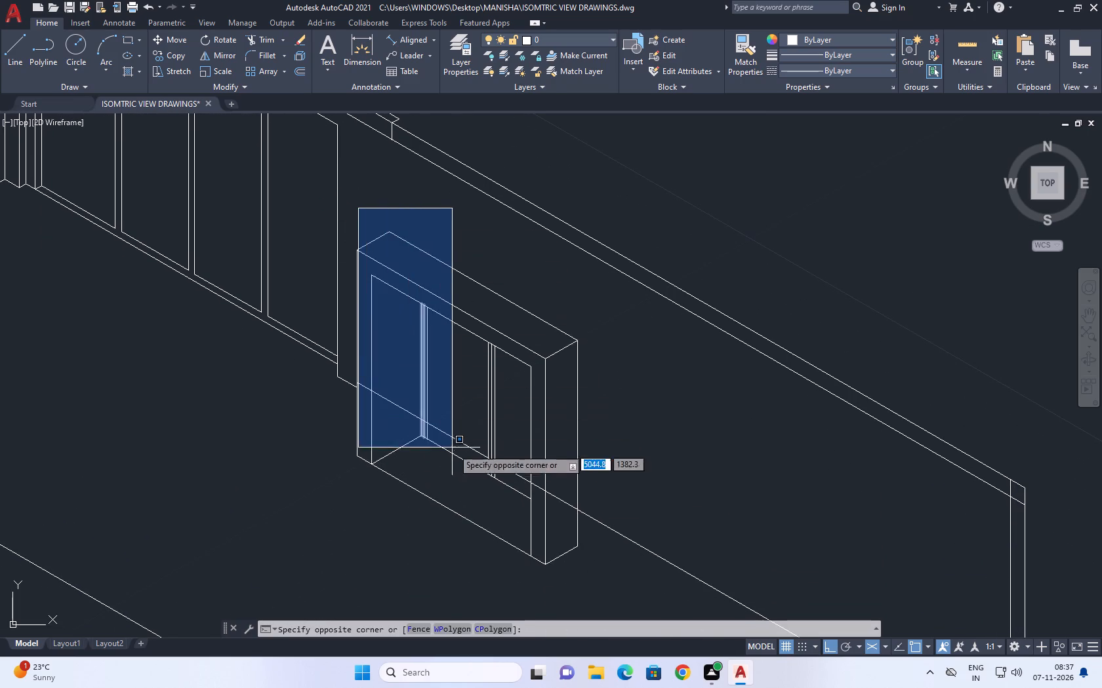
pyautogui.click(622, 600)
pyautogui.moveTo(506, 487); pyautogui.dragTo(534, 415, button='middle')
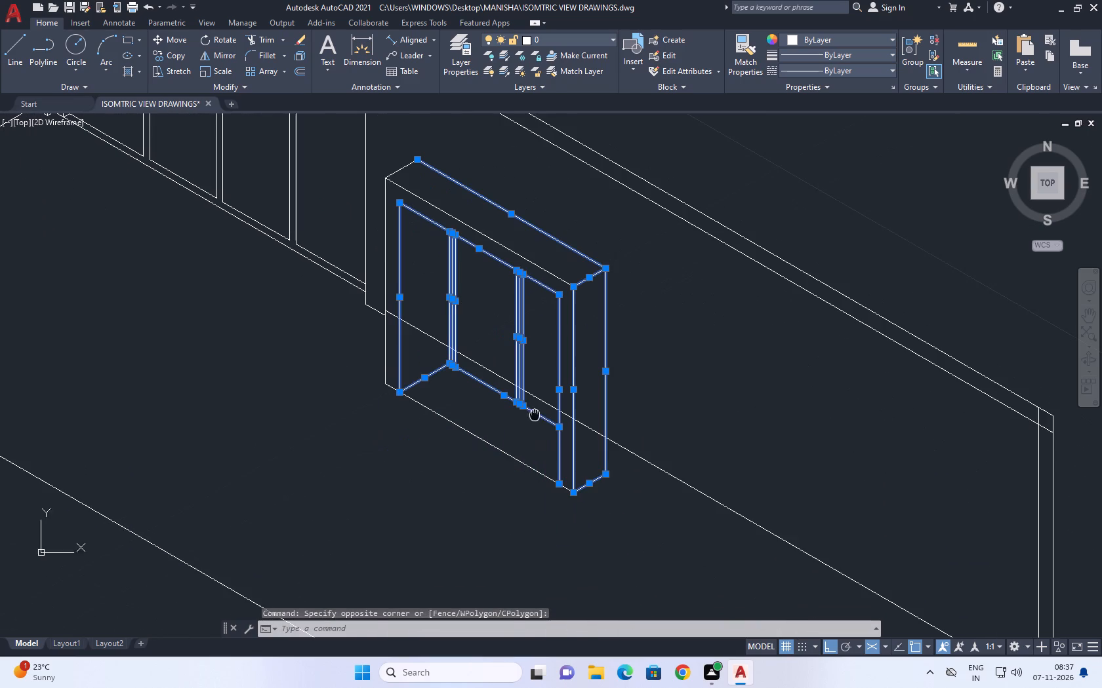
pyautogui.click(517, 457)
pyautogui.moveTo(500, 468); pyautogui.dragTo(493, 477)
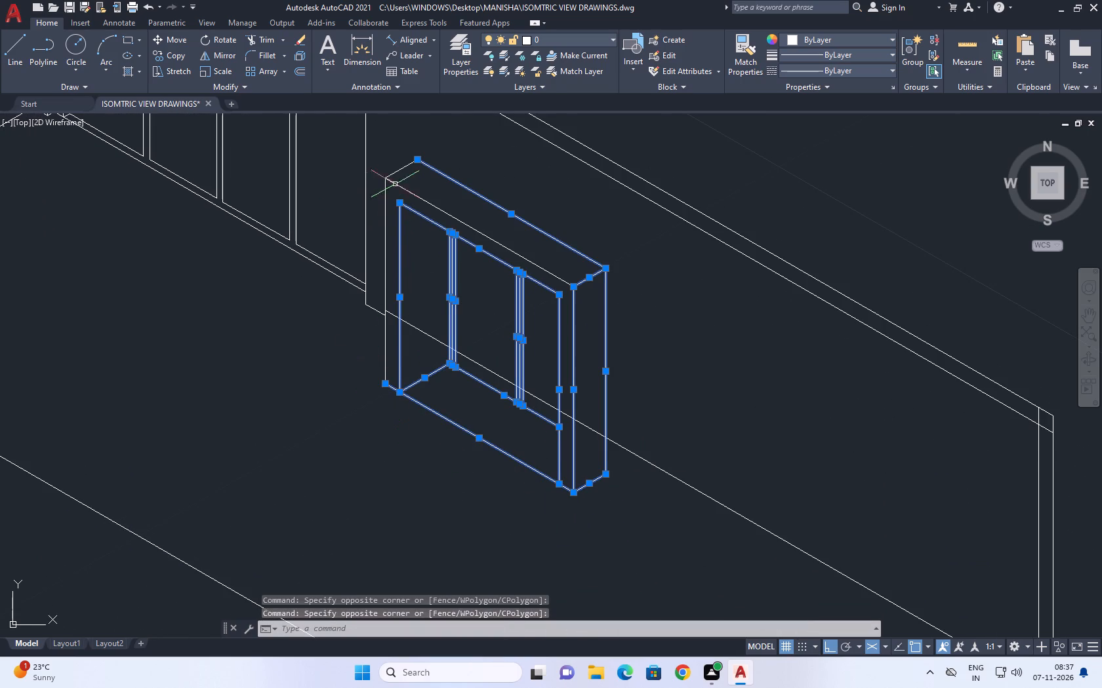
pyautogui.click(411, 155)
pyautogui.moveTo(392, 189); pyautogui.dragTo(387, 197)
pyautogui.click(387, 197)
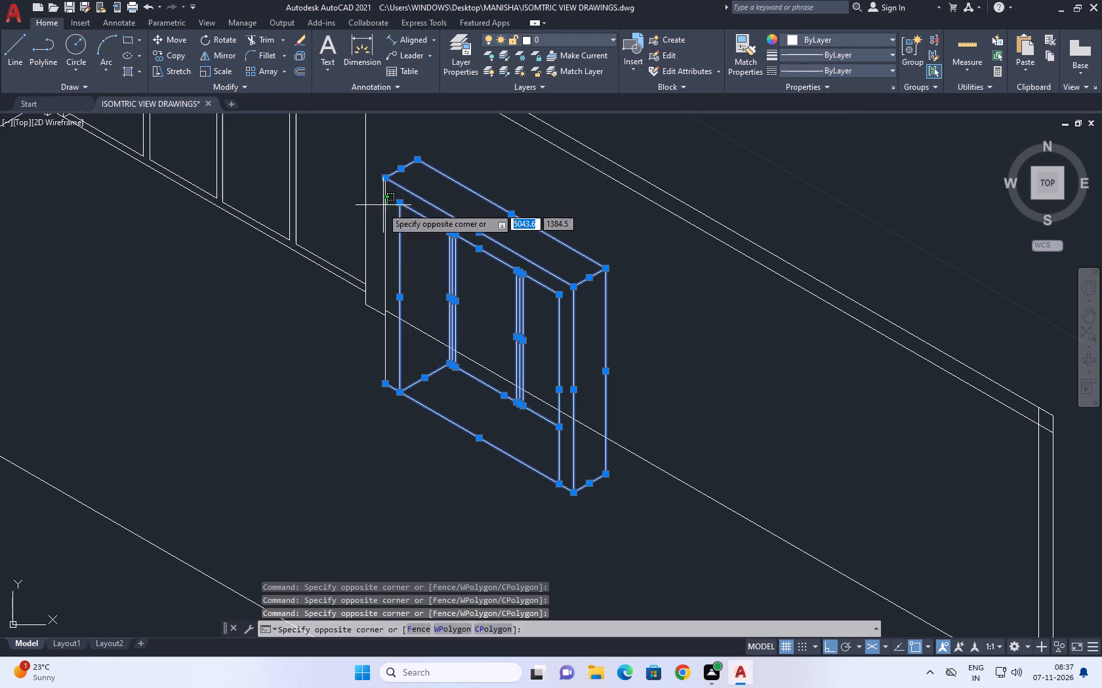
pyautogui.click(378, 212)
pyautogui.click(176, 37)
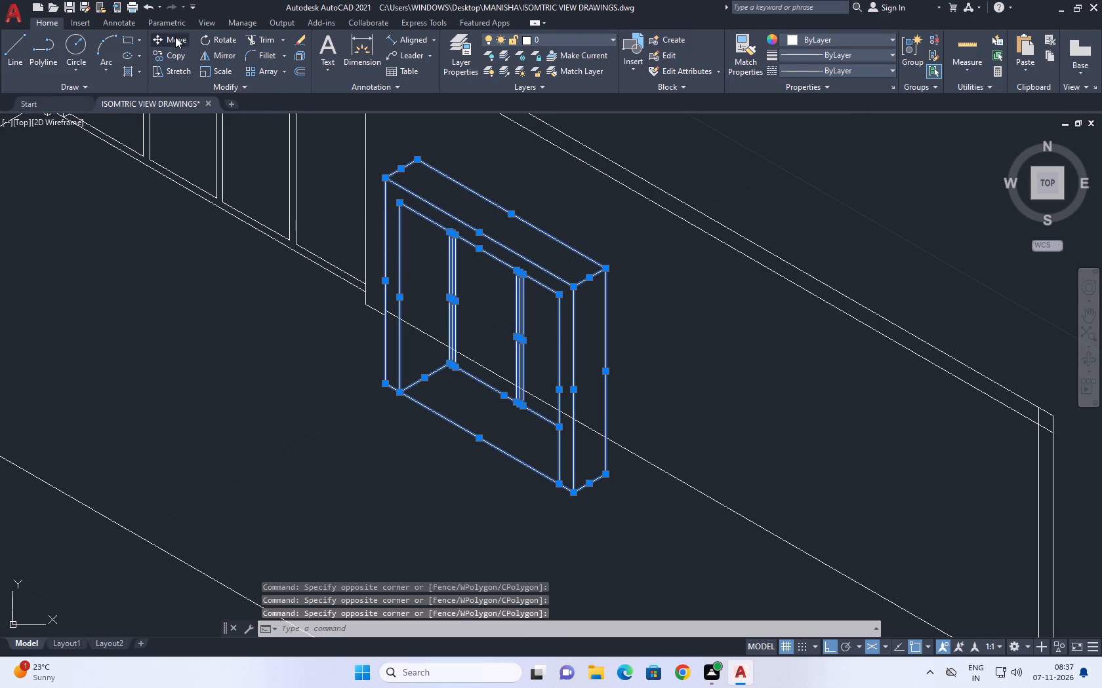
pyautogui.moveTo(444, 270); pyautogui.dragTo(541, 558, button='middle')
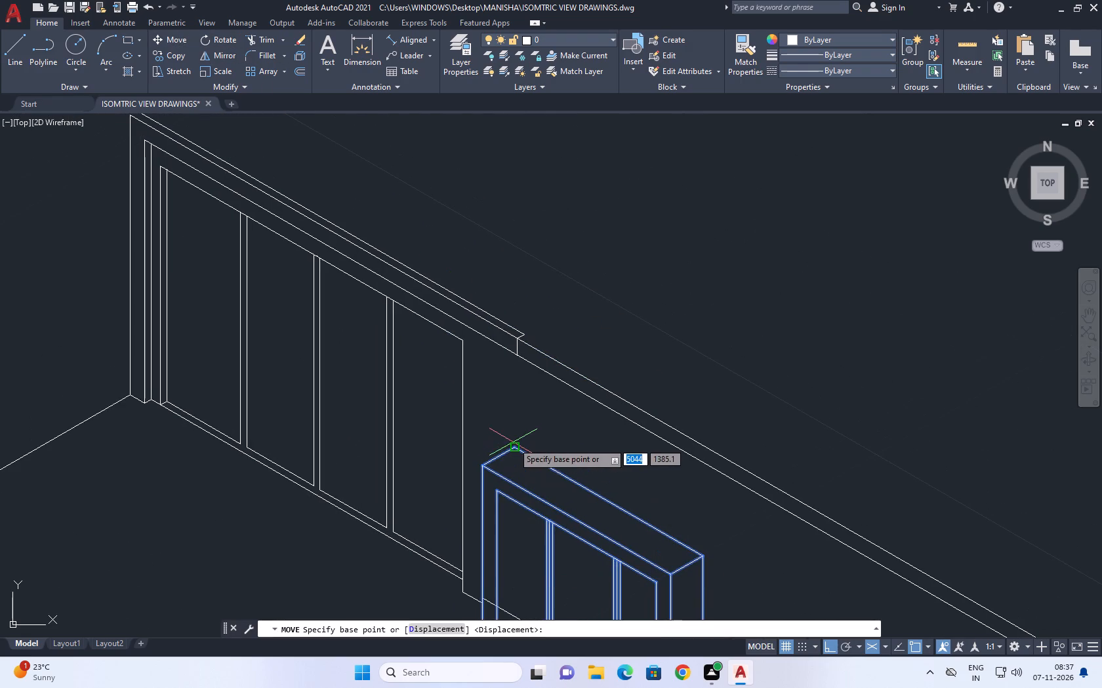
pyautogui.click(515, 447)
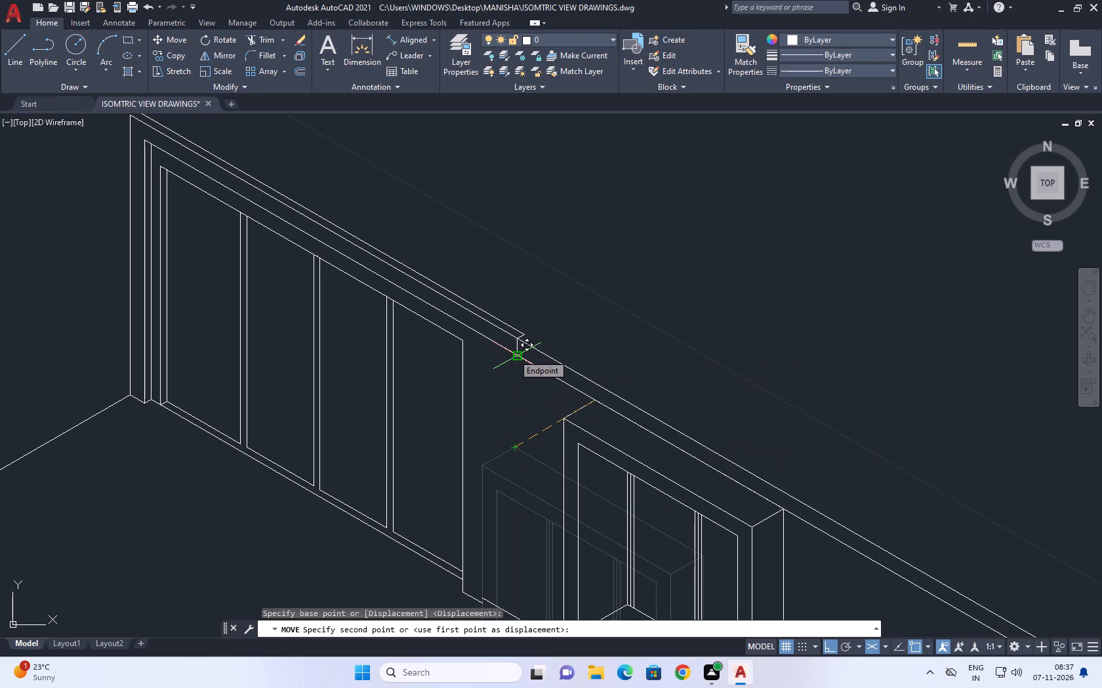
pyautogui.click(515, 353)
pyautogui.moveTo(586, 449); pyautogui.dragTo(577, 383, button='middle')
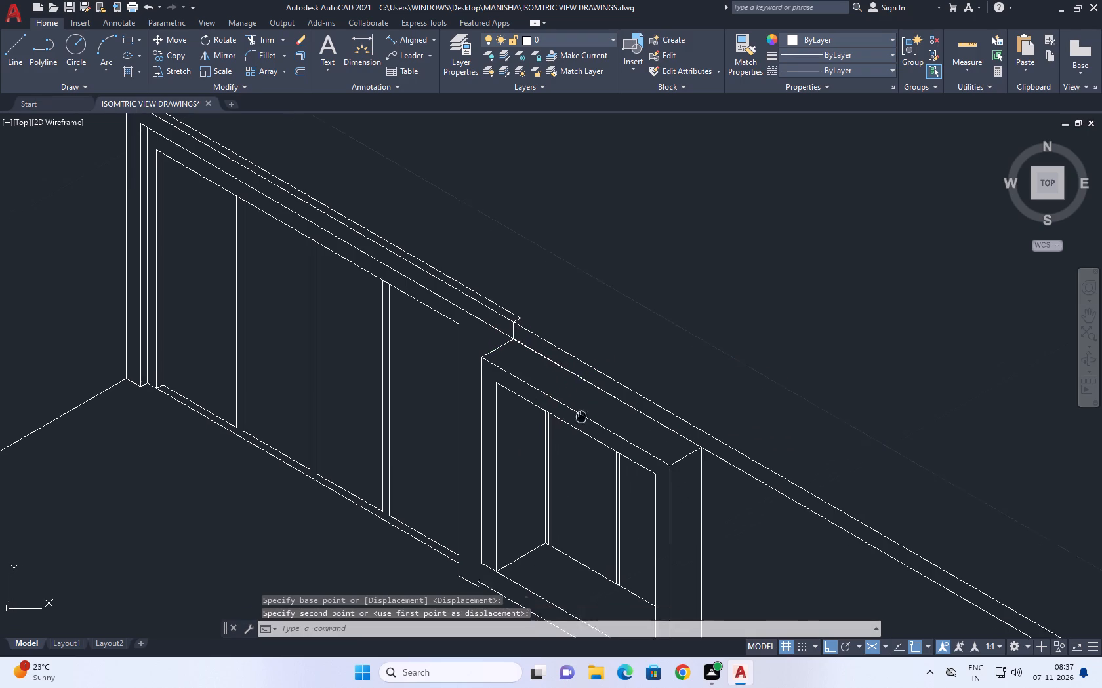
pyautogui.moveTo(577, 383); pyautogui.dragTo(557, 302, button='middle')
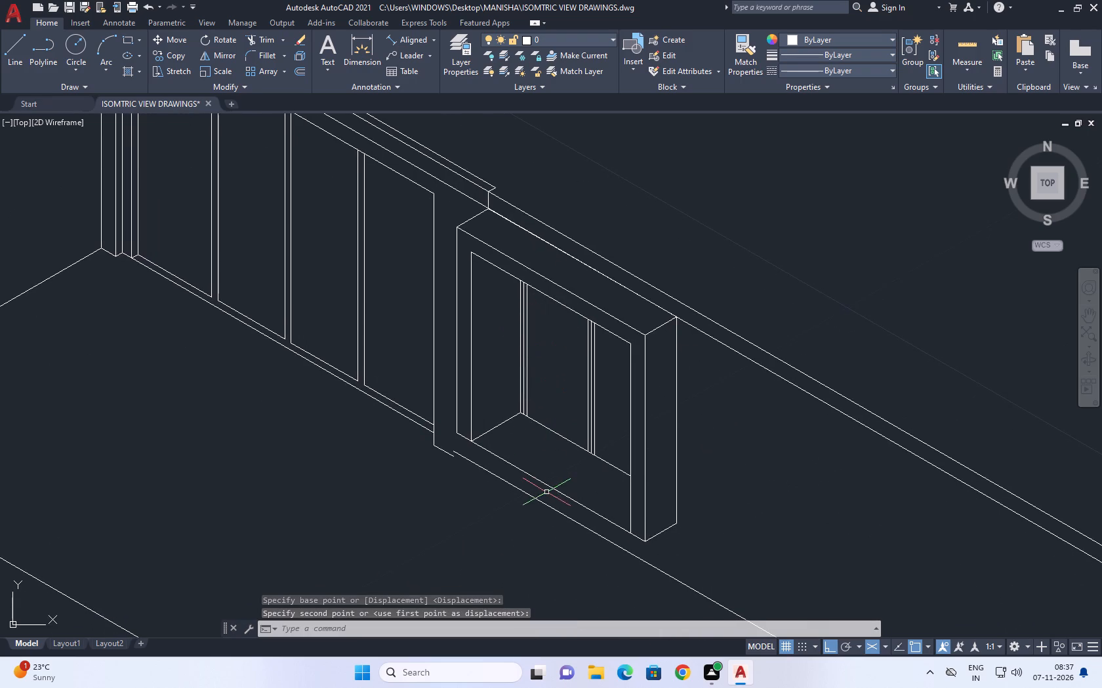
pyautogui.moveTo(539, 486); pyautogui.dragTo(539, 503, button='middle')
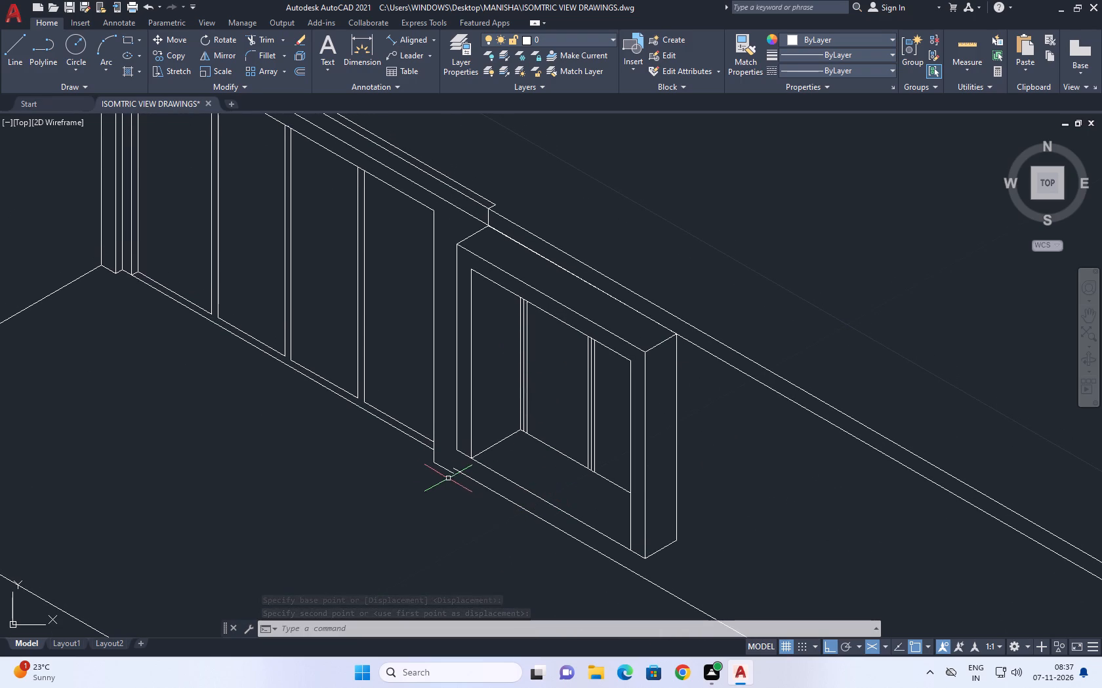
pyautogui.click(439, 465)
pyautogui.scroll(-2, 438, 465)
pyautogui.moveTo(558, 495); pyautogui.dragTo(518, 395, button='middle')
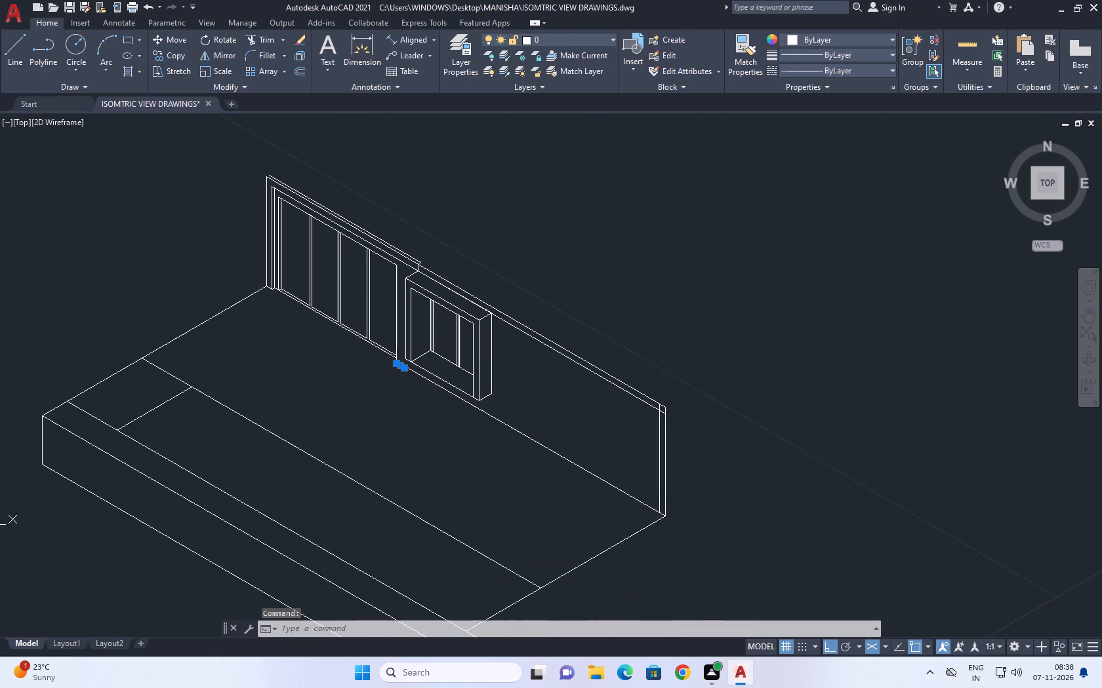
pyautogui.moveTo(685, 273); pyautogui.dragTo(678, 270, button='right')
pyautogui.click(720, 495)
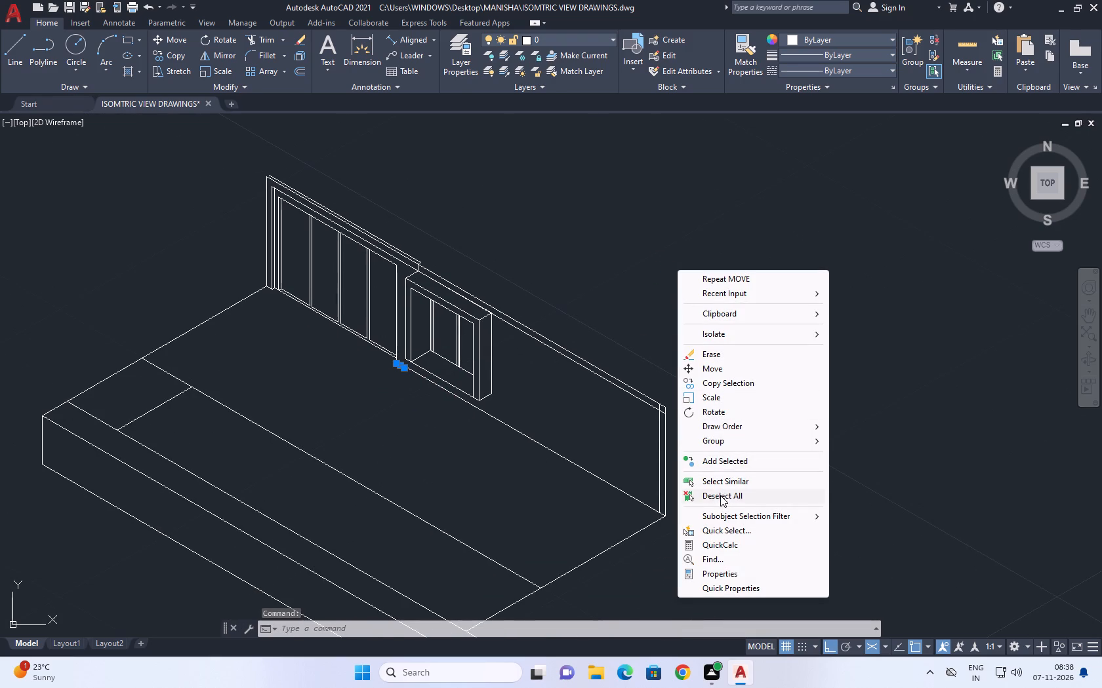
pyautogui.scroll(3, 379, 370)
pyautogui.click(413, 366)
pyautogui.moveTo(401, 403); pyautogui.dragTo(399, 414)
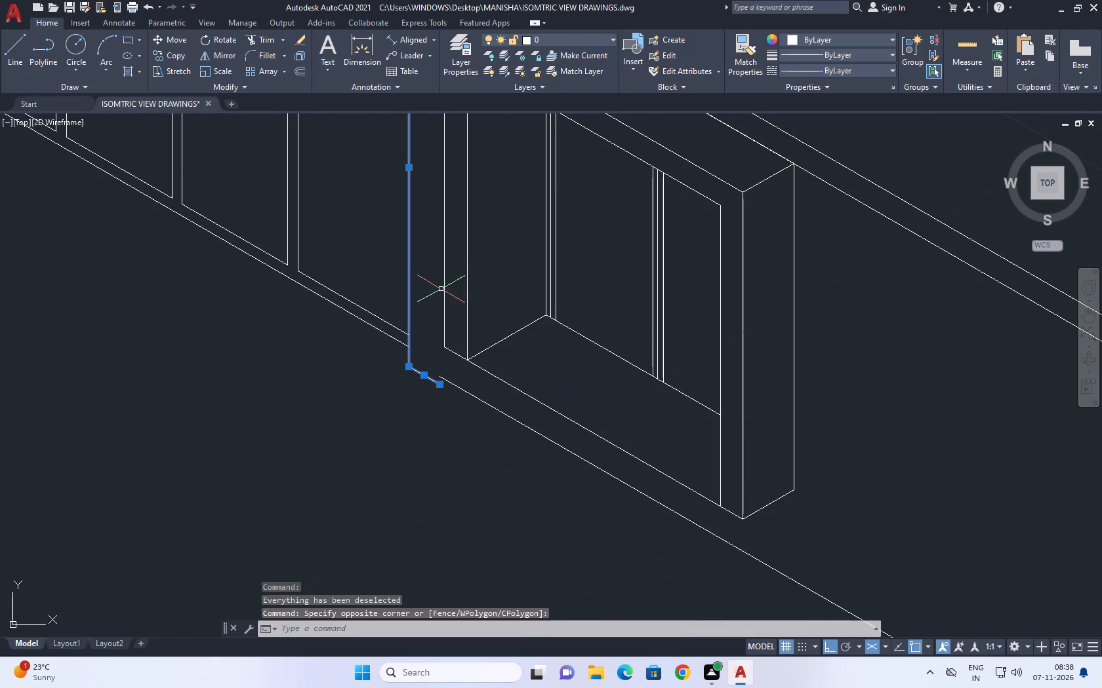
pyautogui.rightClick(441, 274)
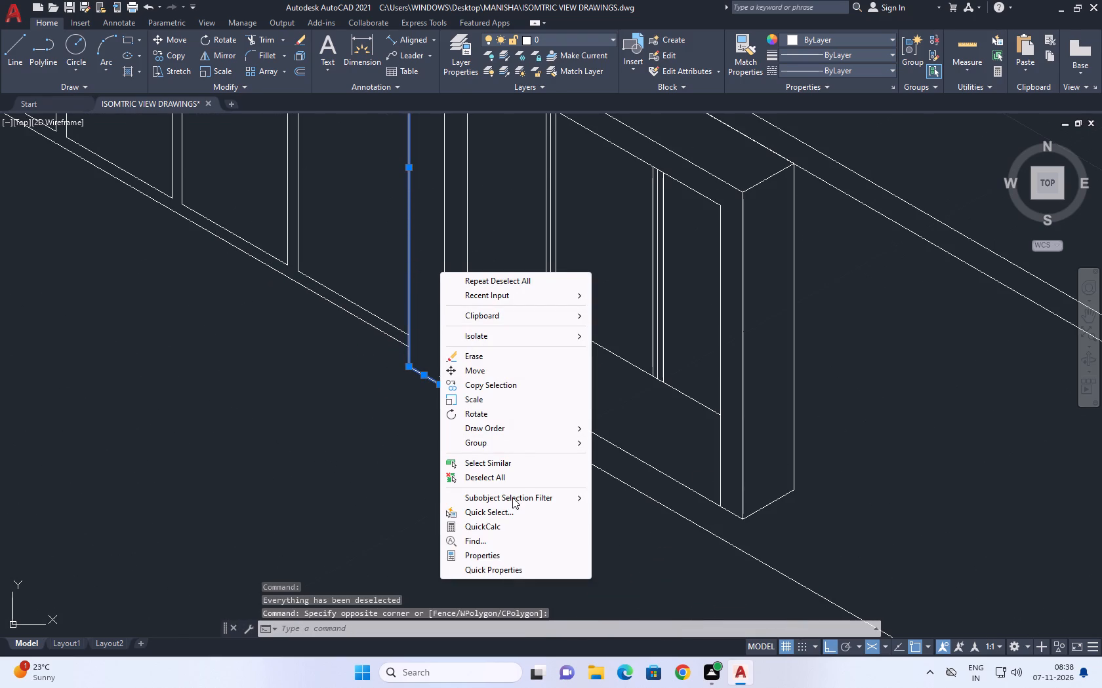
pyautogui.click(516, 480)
# Erase the short isometric line at the lower end of the four-part opening's vertical edge beside the gate.
pyautogui.scroll(2, 428, 391)
pyautogui.click(429, 372)
pyautogui.click(409, 356)
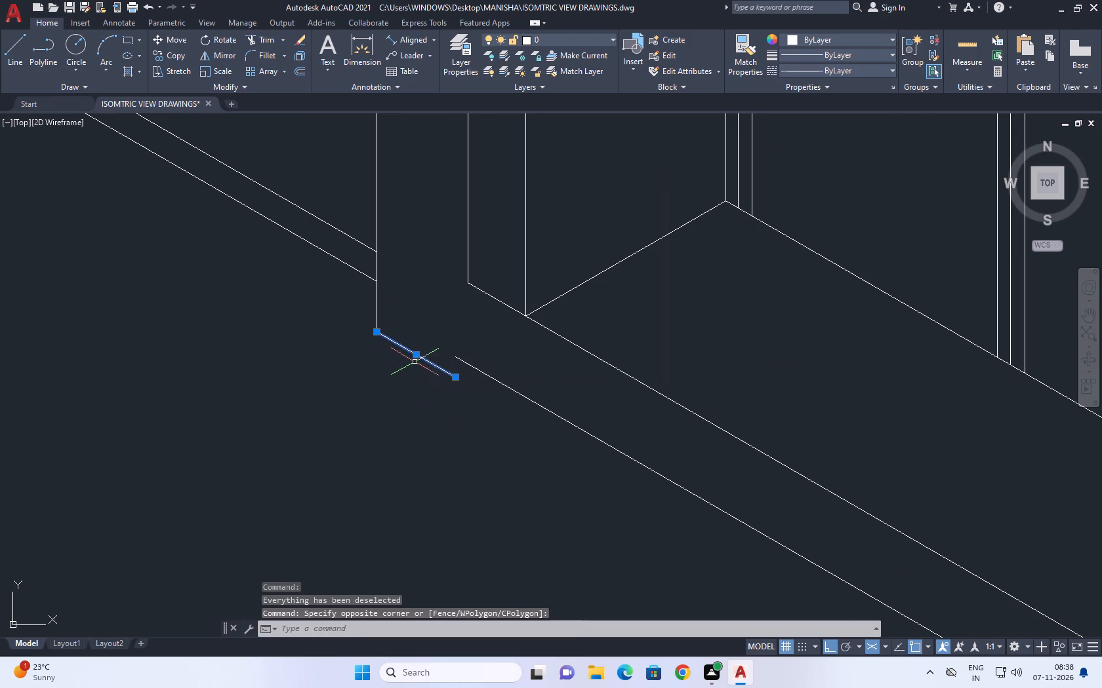
pyautogui.rightClick(431, 325)
pyautogui.click(481, 406)
pyautogui.scroll(-2, 466, 369)
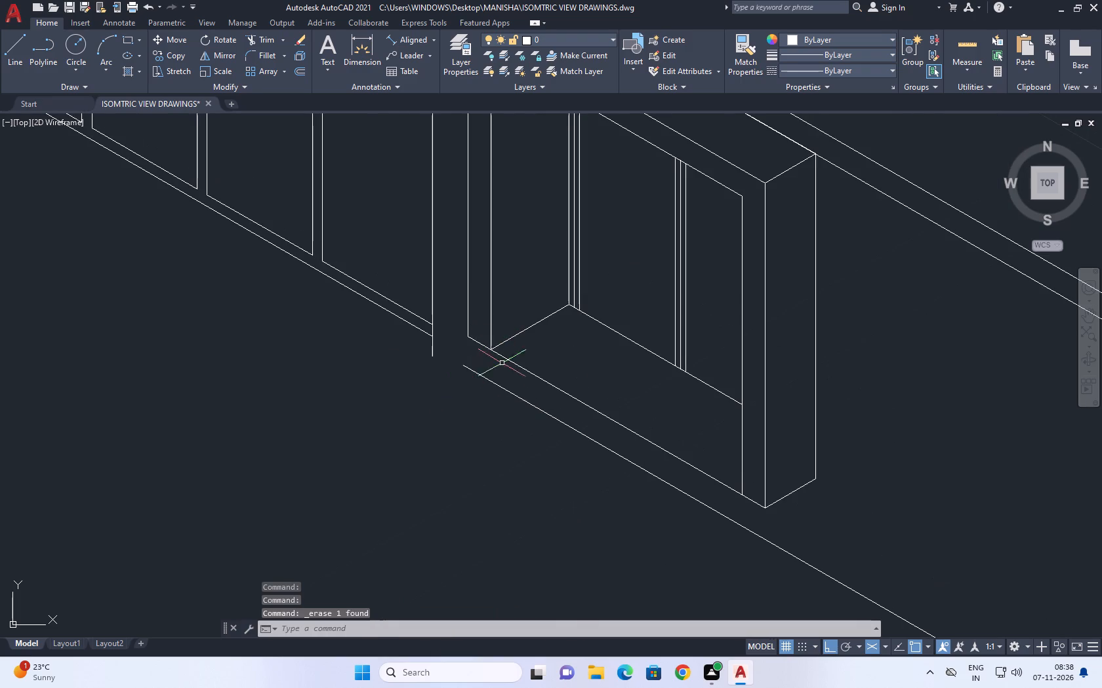
# Fillet the four-part opening's vertical edge beside the gate with the wall's base line to form a closed corner.
pyautogui.moveTo(502, 377); pyautogui.dragTo(502, 395, button='middle')
pyautogui.click(265, 55)
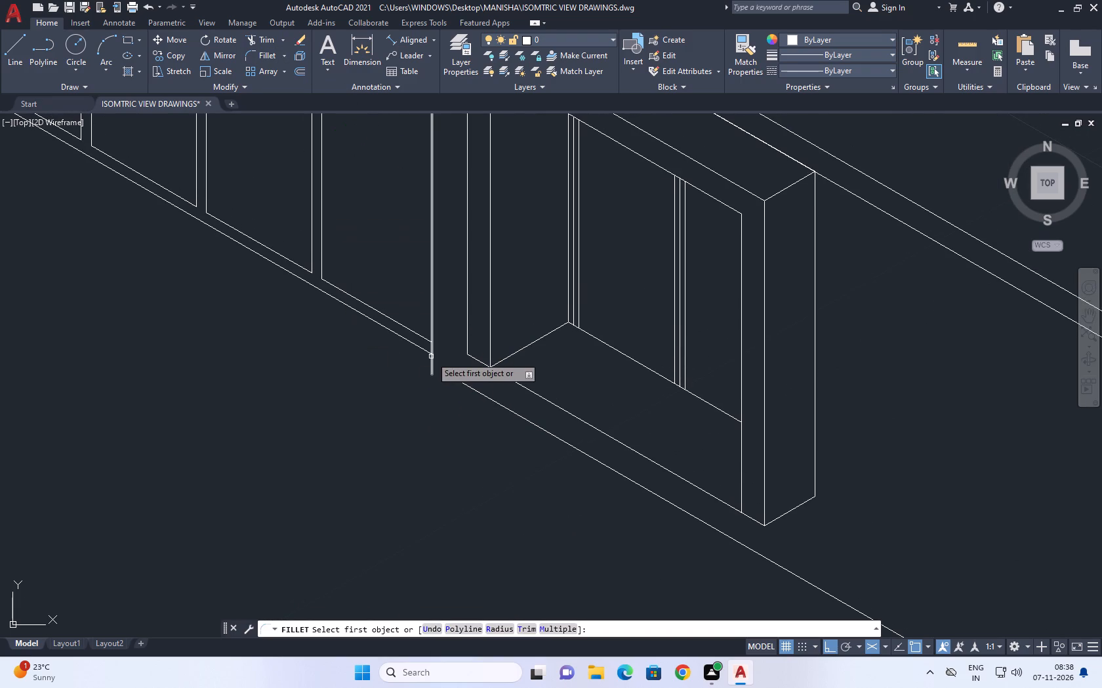
pyautogui.click(431, 358)
pyautogui.click(470, 389)
pyautogui.scroll(-2, 456, 339)
pyautogui.moveTo(470, 344); pyautogui.dragTo(481, 402, button='middle')
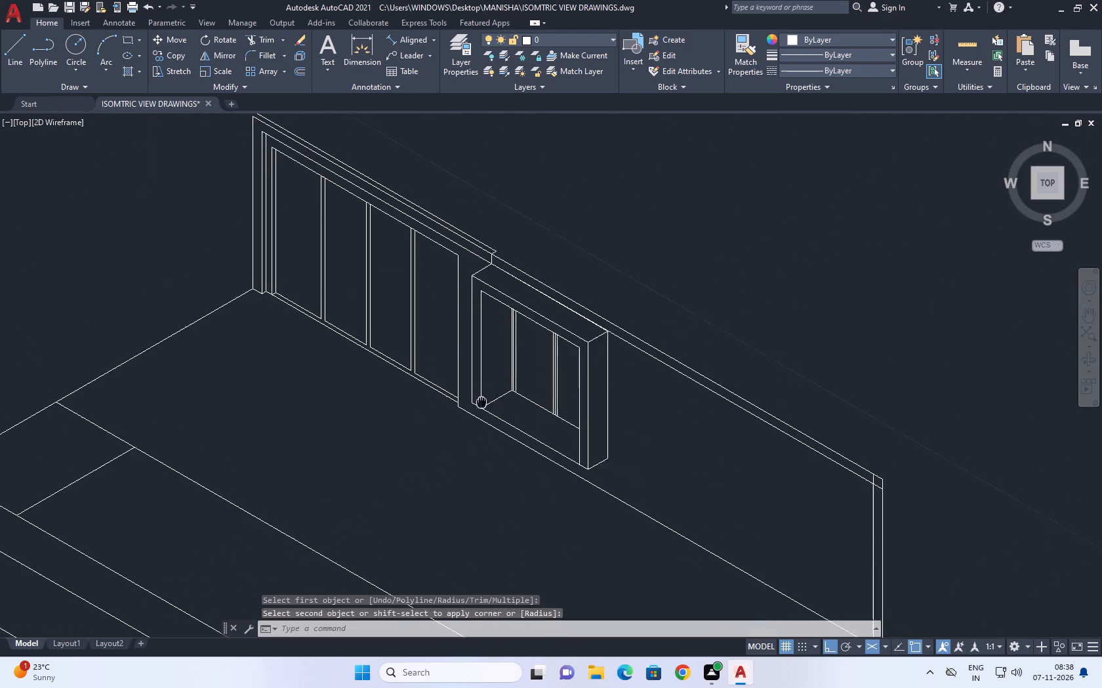
pyautogui.moveTo(481, 402); pyautogui.dragTo(485, 418, button='middle')
# Extend the wall's base line from the filleted corner along the bottom of the four-part opening to its far side.
pyautogui.scroll(3, 492, 440)
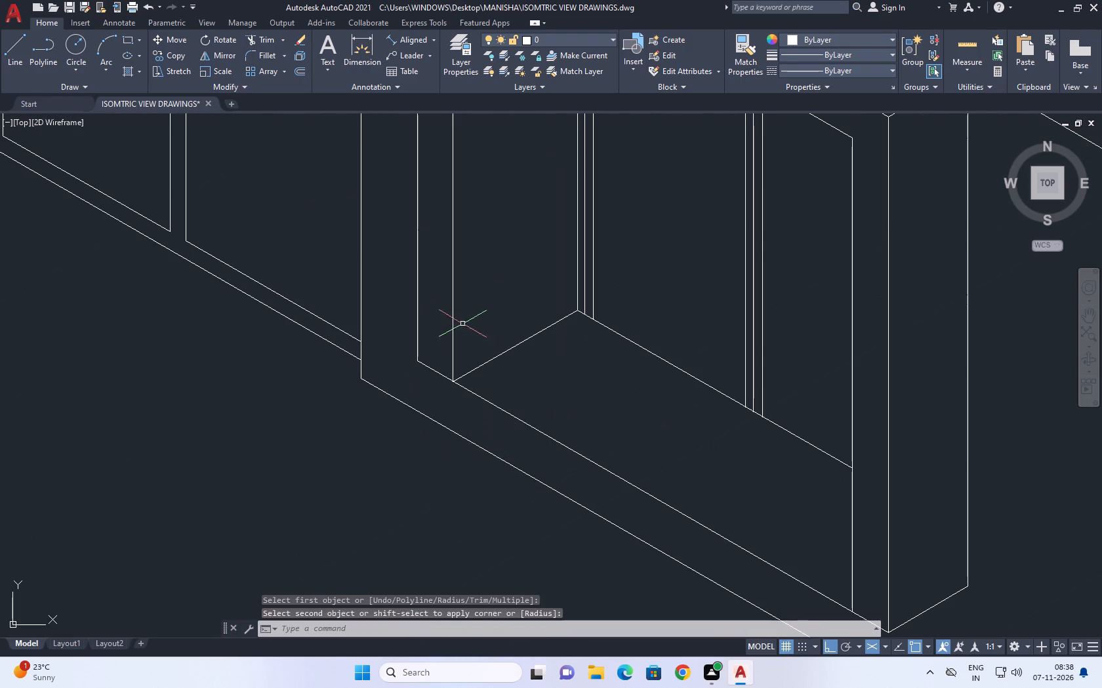
pyautogui.write('EX')
pyautogui.press('space')
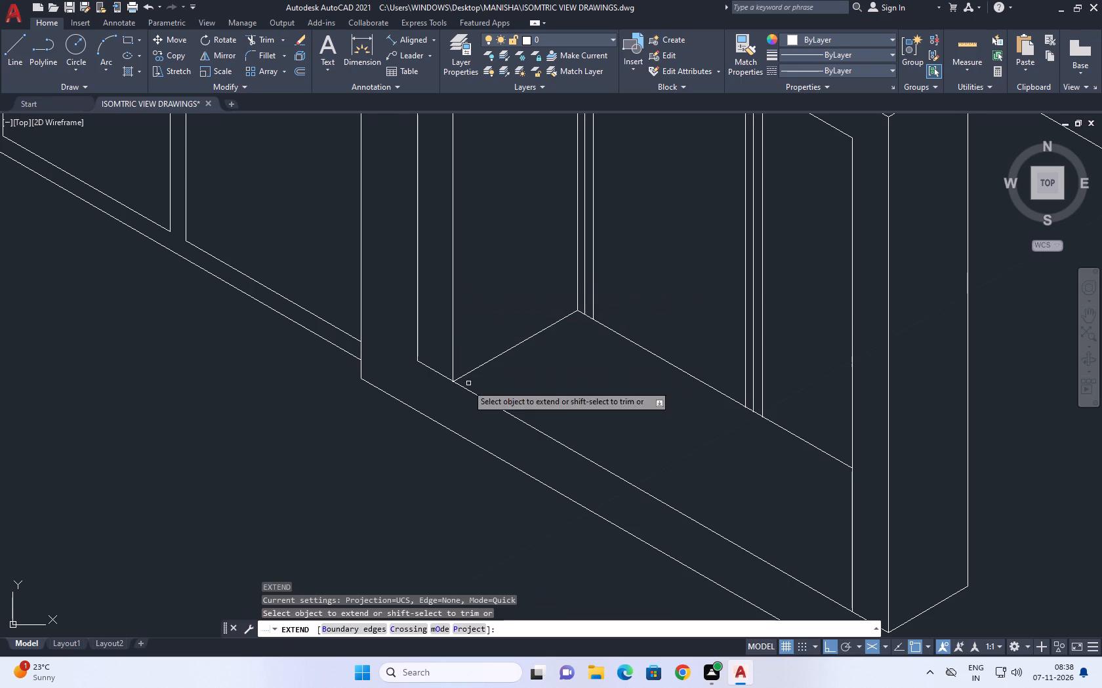
pyautogui.scroll(-4, 449, 394)
pyautogui.scroll(1, 468, 410)
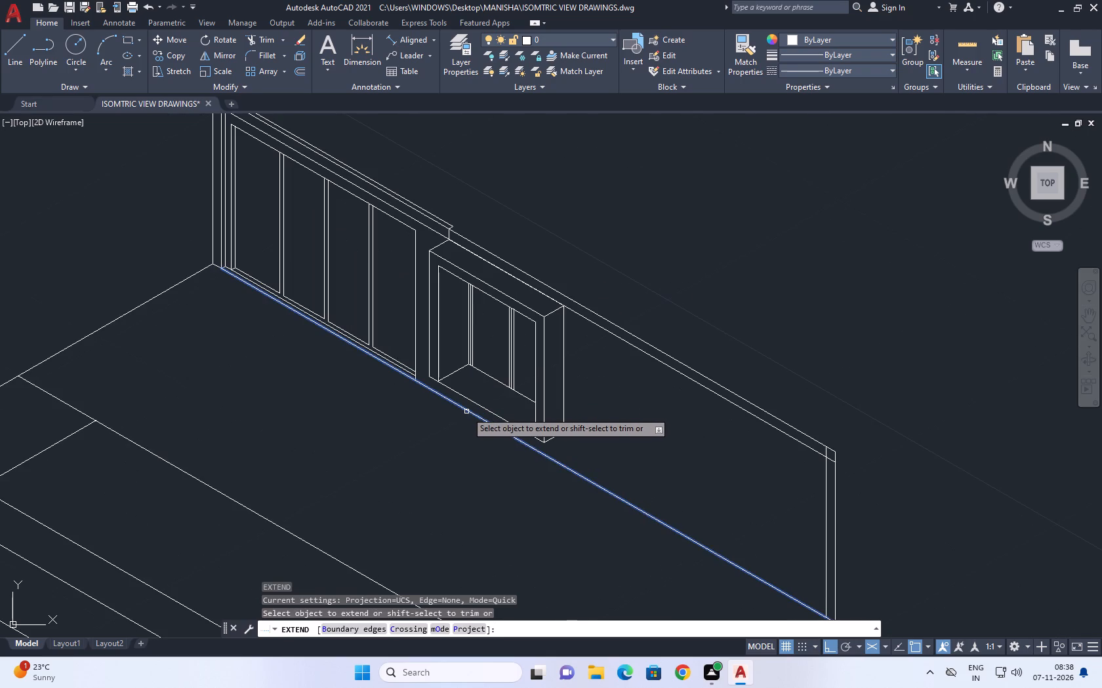
pyautogui.click(466, 411)
pyautogui.rightClick(638, 289)
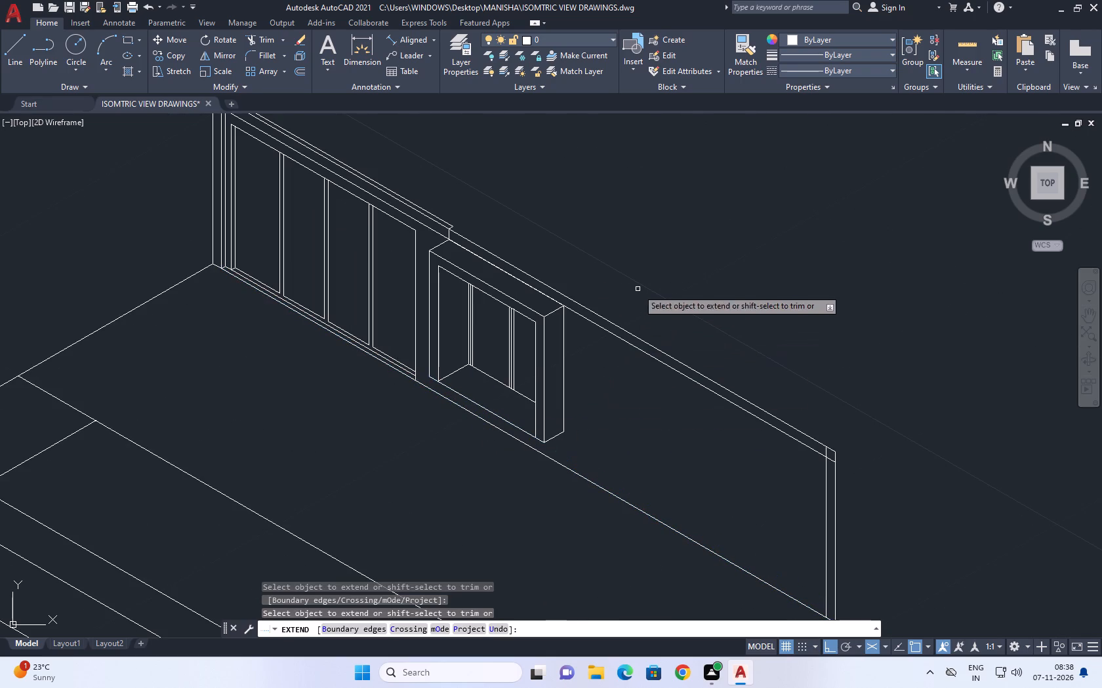
pyautogui.click(680, 316)
# Move the gate's front bottom line from its midpoint along the 210° isometric axis onto the wall's base line.
pyautogui.scroll(1, 457, 400)
pyautogui.moveTo(427, 411); pyautogui.dragTo(430, 417, button='middle')
pyautogui.scroll(1, 390, 385)
pyautogui.moveTo(451, 373); pyautogui.dragTo(453, 396, button='middle')
pyautogui.scroll(-2, 455, 396)
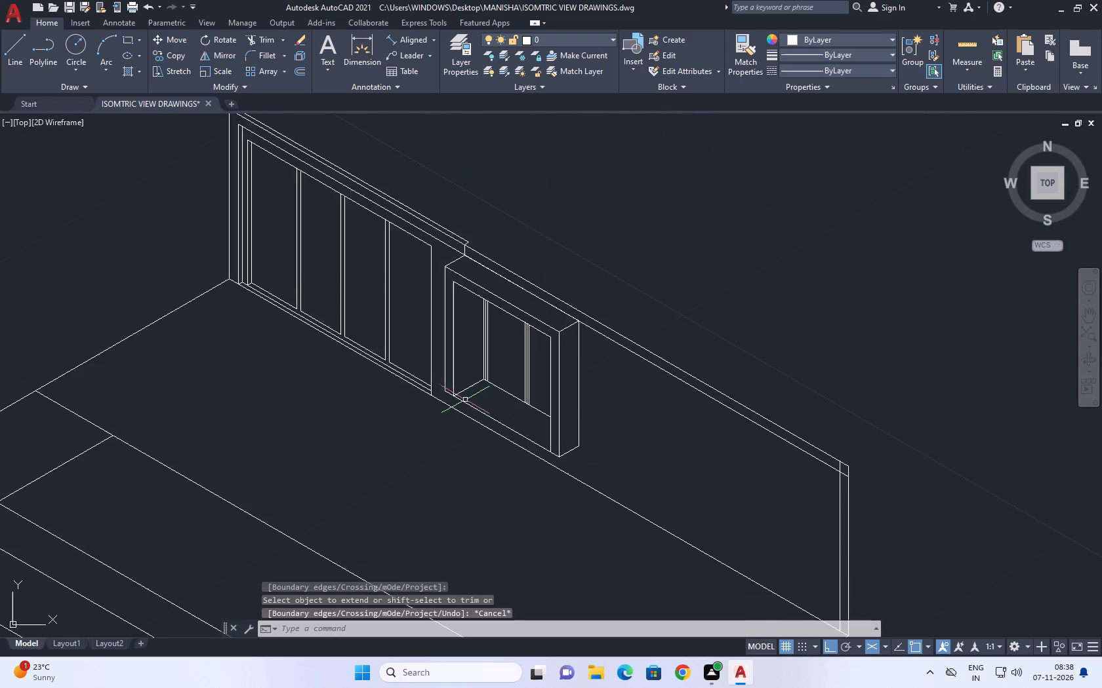
pyautogui.scroll(2, 466, 400)
pyautogui.click(464, 408)
pyautogui.click(460, 415)
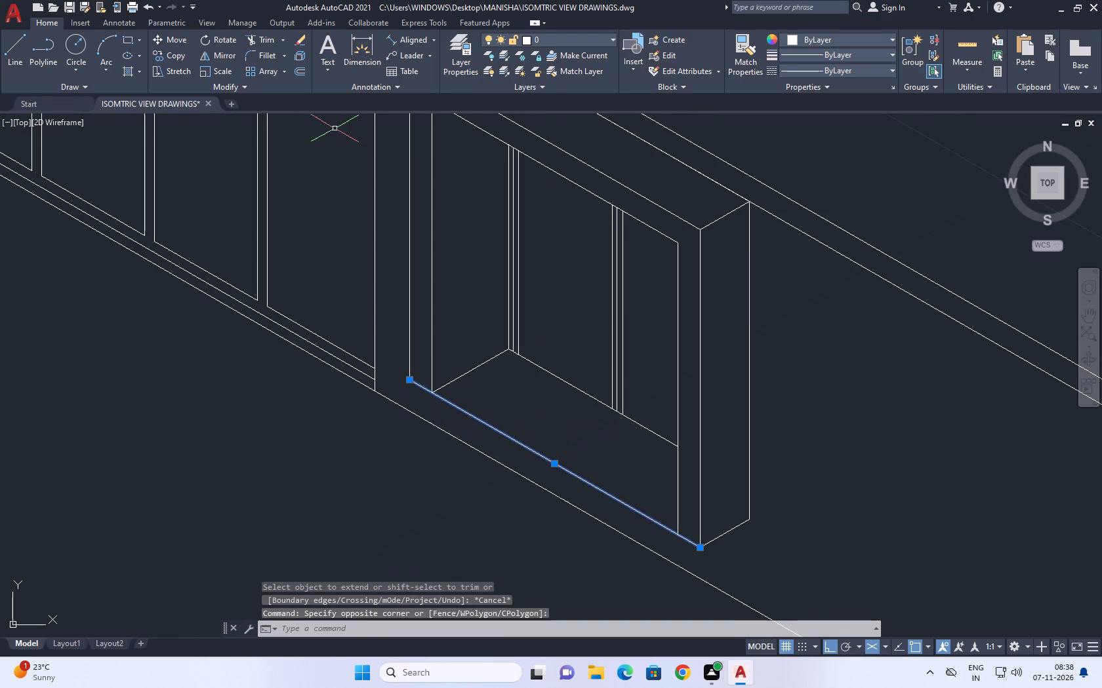
pyautogui.click(171, 39)
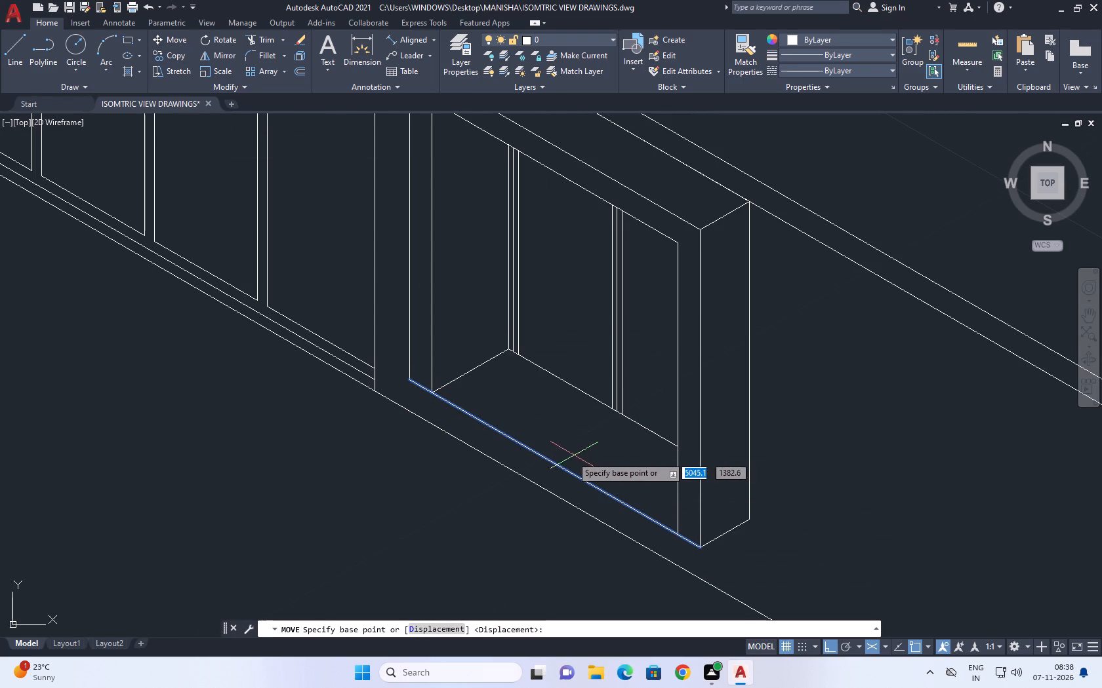
pyautogui.click(556, 464)
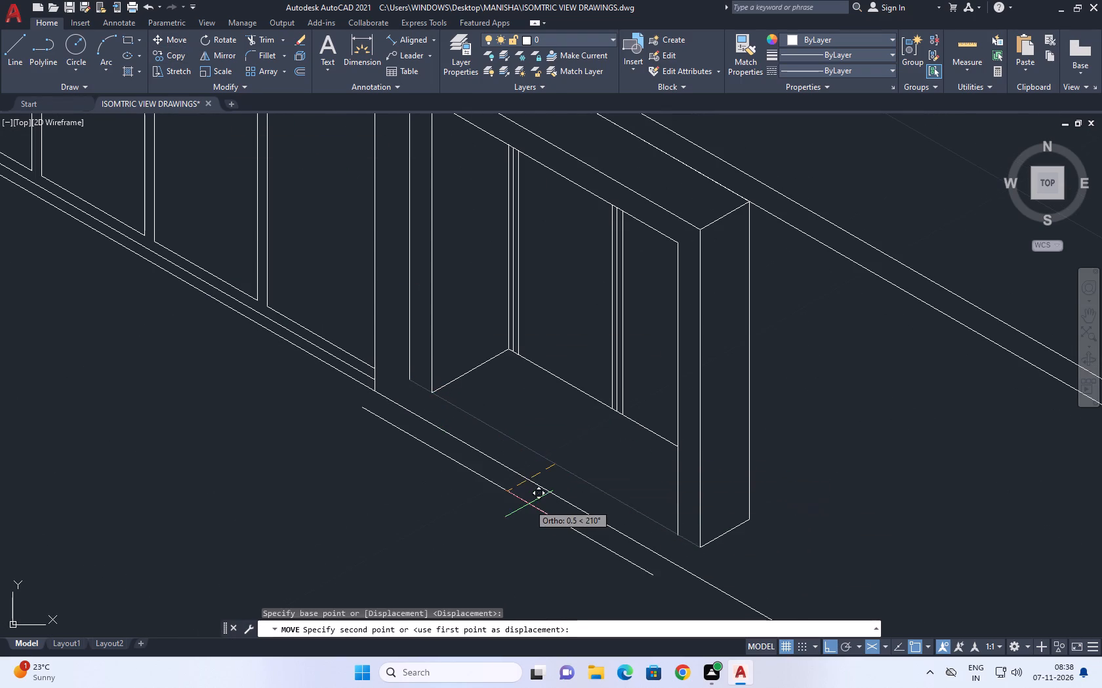
pyautogui.click(525, 479)
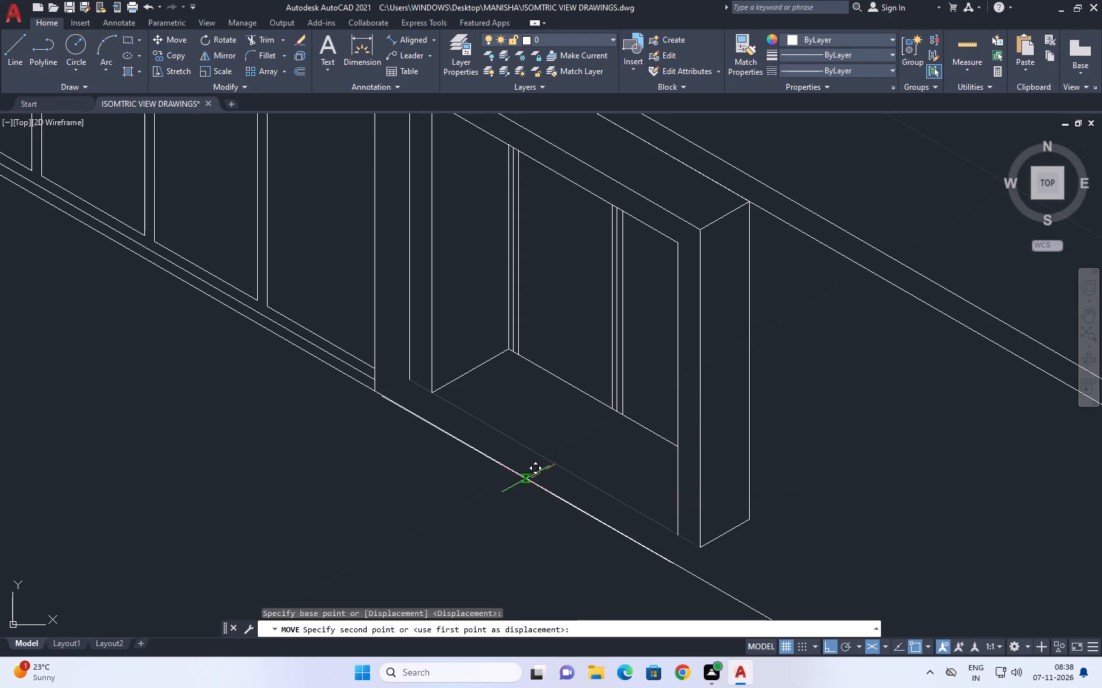
# Extend the outer and inner front vertical lines on both sides of the gate down to the wall's base line.
pyautogui.scroll(-1, 496, 463)
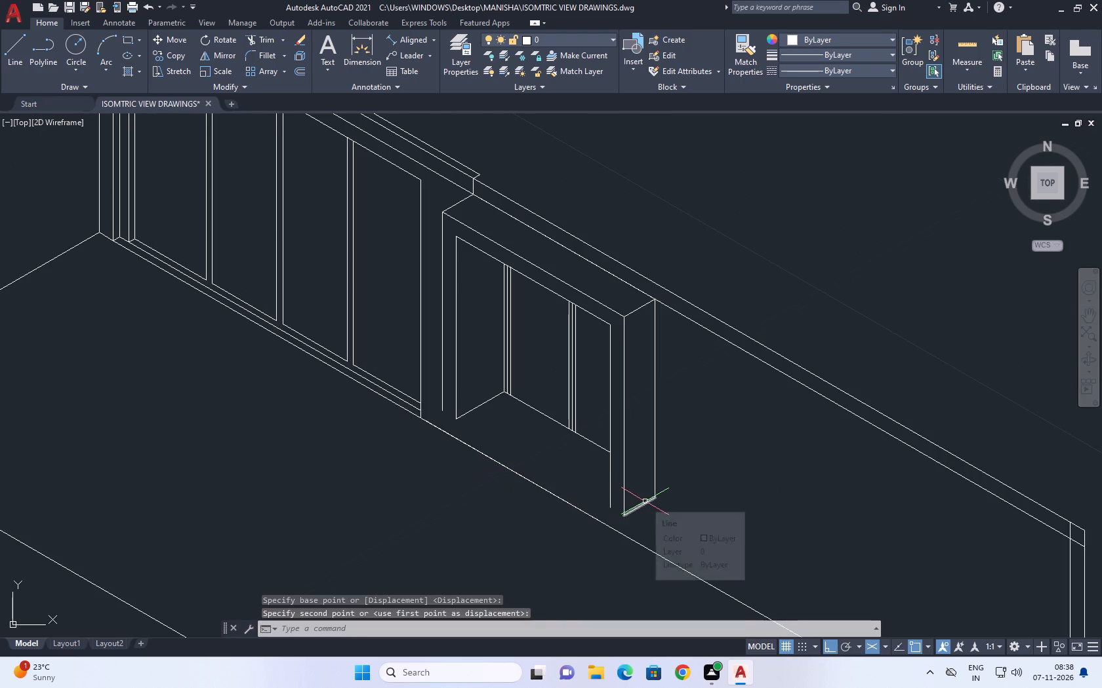
pyautogui.write('EX')
pyautogui.press('space')
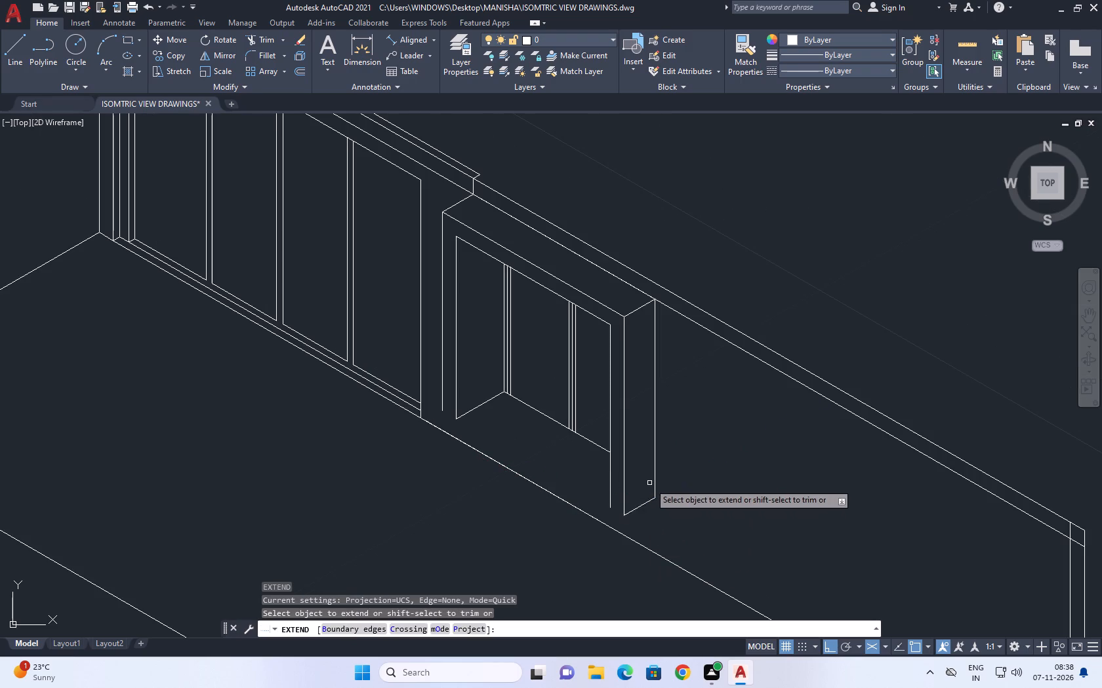
pyautogui.click(596, 484)
pyautogui.click(639, 506)
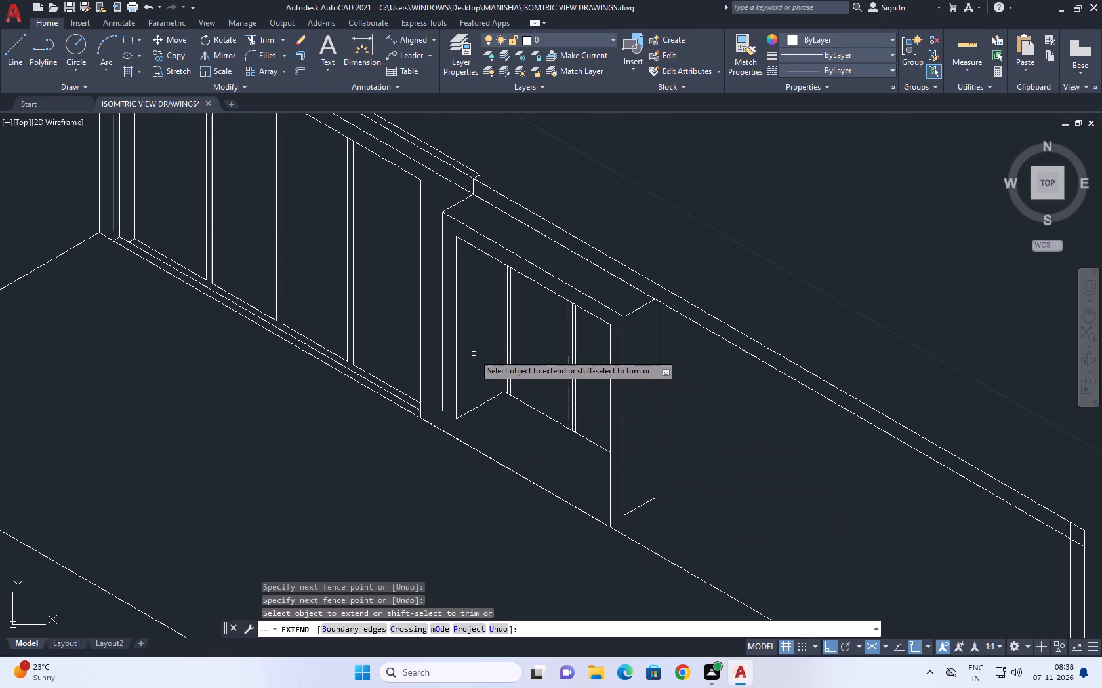
pyautogui.click(436, 368)
pyautogui.click(464, 389)
pyautogui.moveTo(615, 448); pyautogui.dragTo(617, 446, button='right')
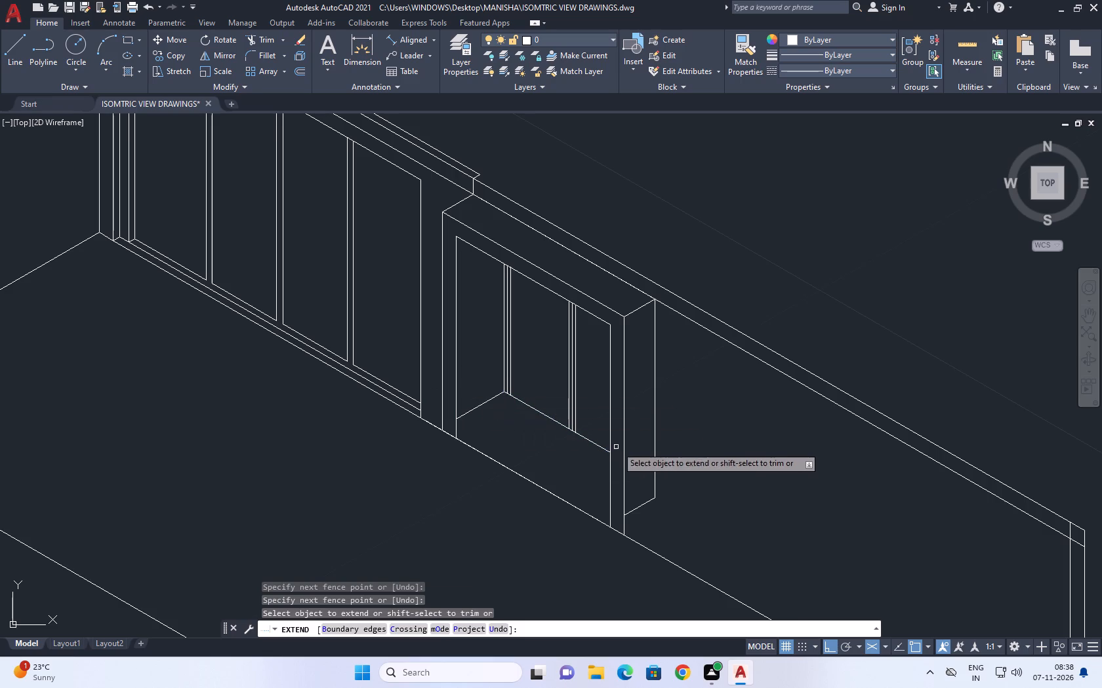
pyautogui.moveTo(617, 446); pyautogui.dragTo(621, 446, button='right')
pyautogui.click(676, 467)
# Extend the gate's rear outer vertical edge down to the wall's base line.
pyautogui.scroll(-2, 653, 408)
pyautogui.moveTo(663, 470); pyautogui.dragTo(628, 426, button='middle')
pyautogui.rightClick(679, 386)
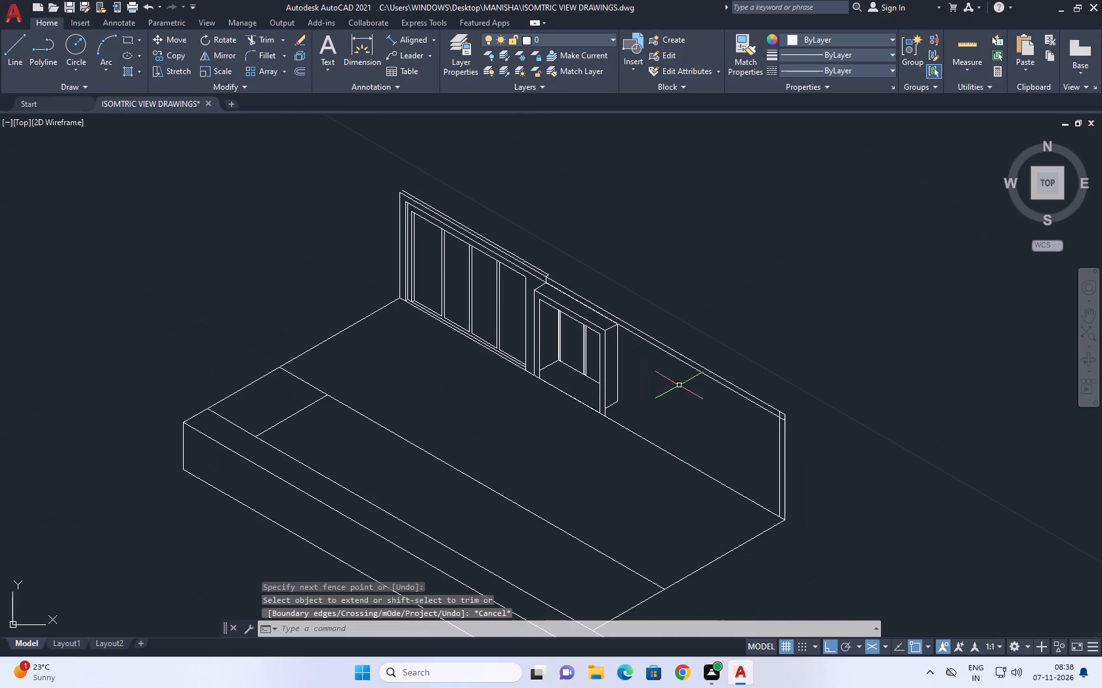
pyautogui.click(750, 393)
pyautogui.scroll(2, 664, 373)
pyautogui.click(532, 408)
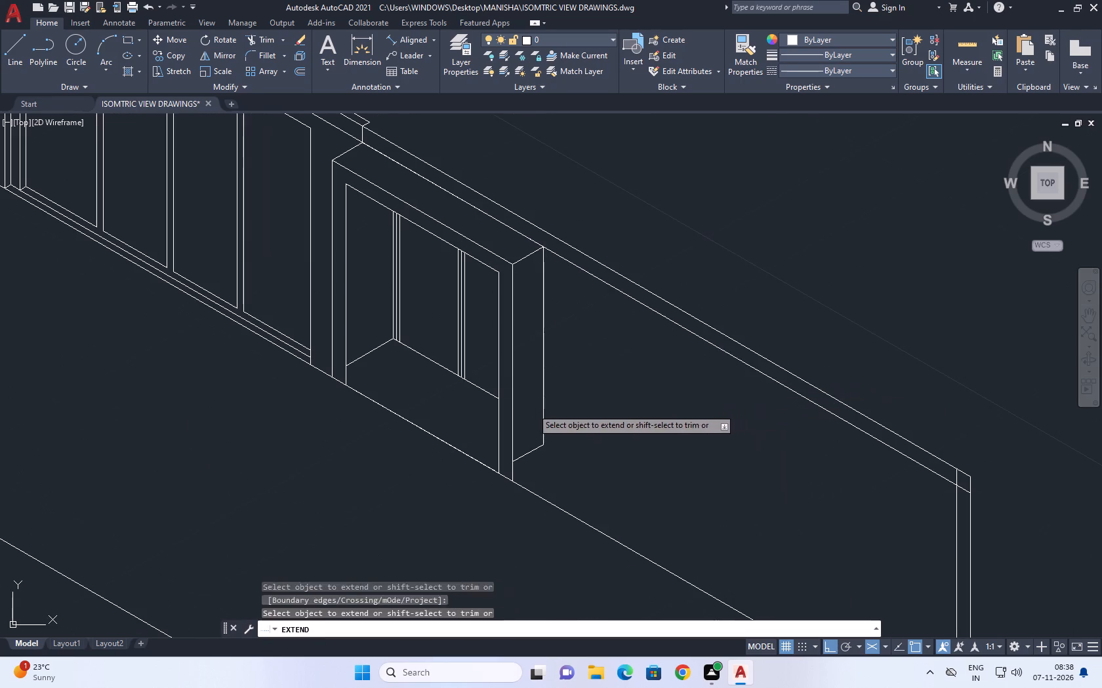
pyautogui.click(561, 398)
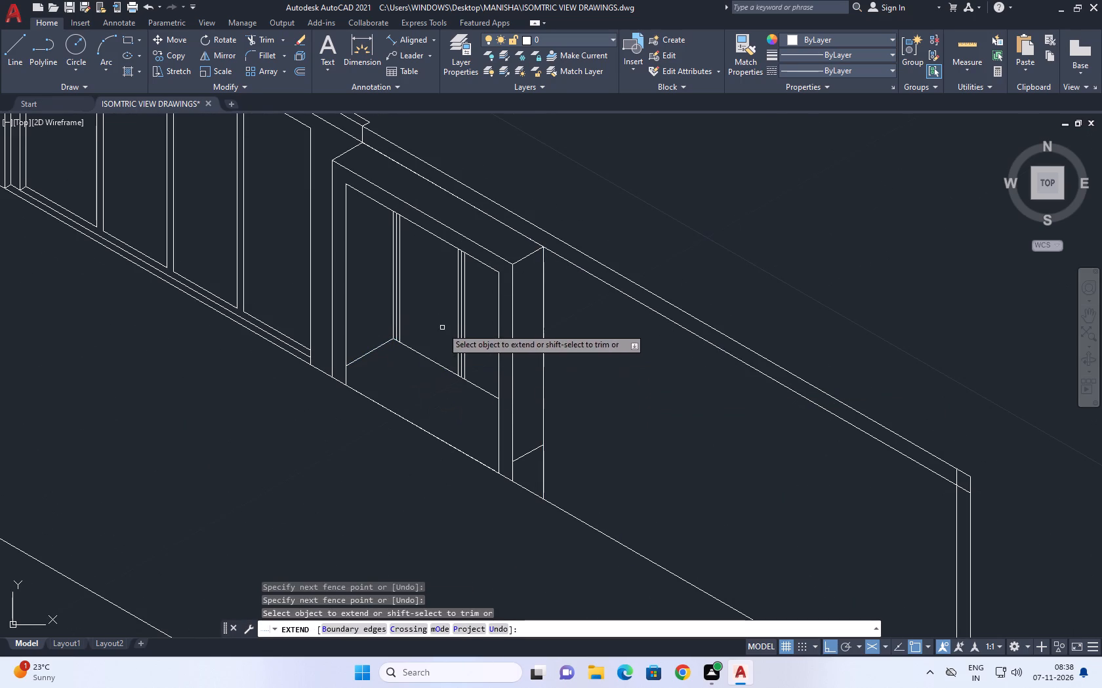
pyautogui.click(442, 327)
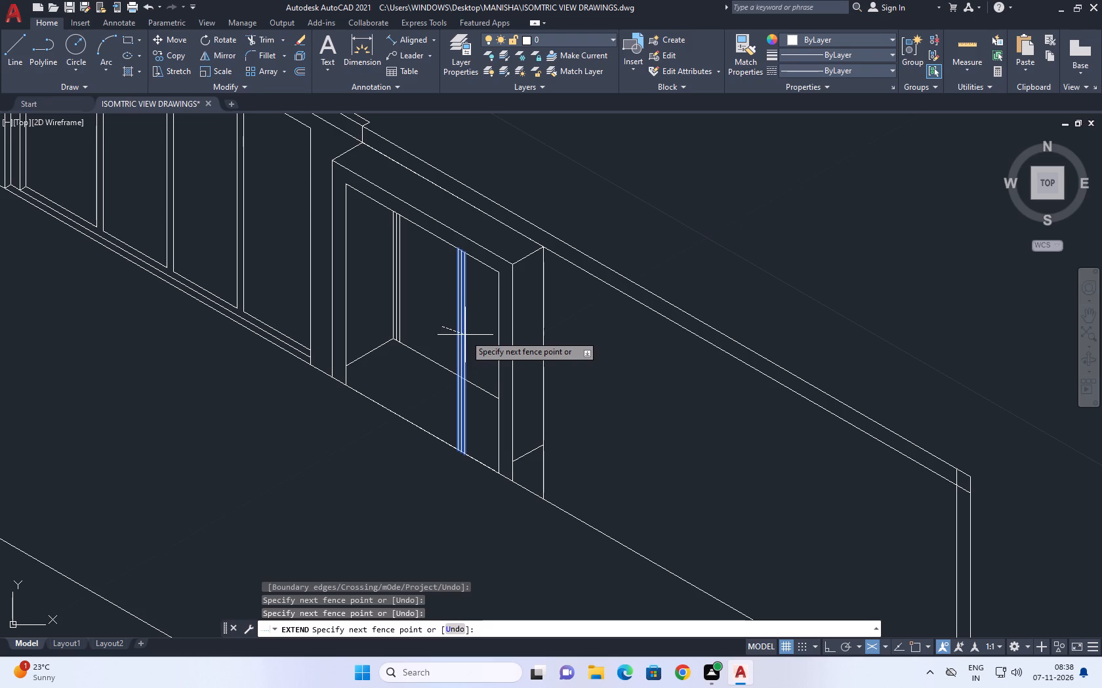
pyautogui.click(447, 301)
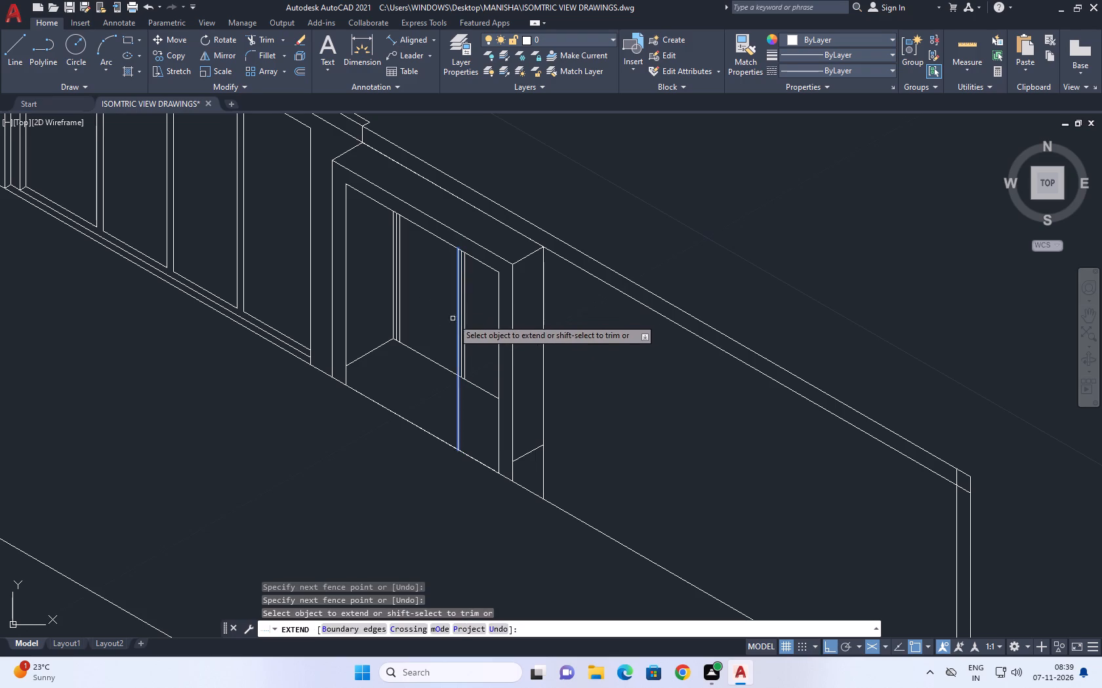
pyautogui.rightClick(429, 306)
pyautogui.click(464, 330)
# Move the gate opening's inner bottom depth line from its front end to the foot of the inner vertical line.
pyautogui.scroll(3, 362, 360)
pyautogui.moveTo(370, 375); pyautogui.dragTo(369, 349)
pyautogui.click(357, 307)
pyautogui.click(167, 39)
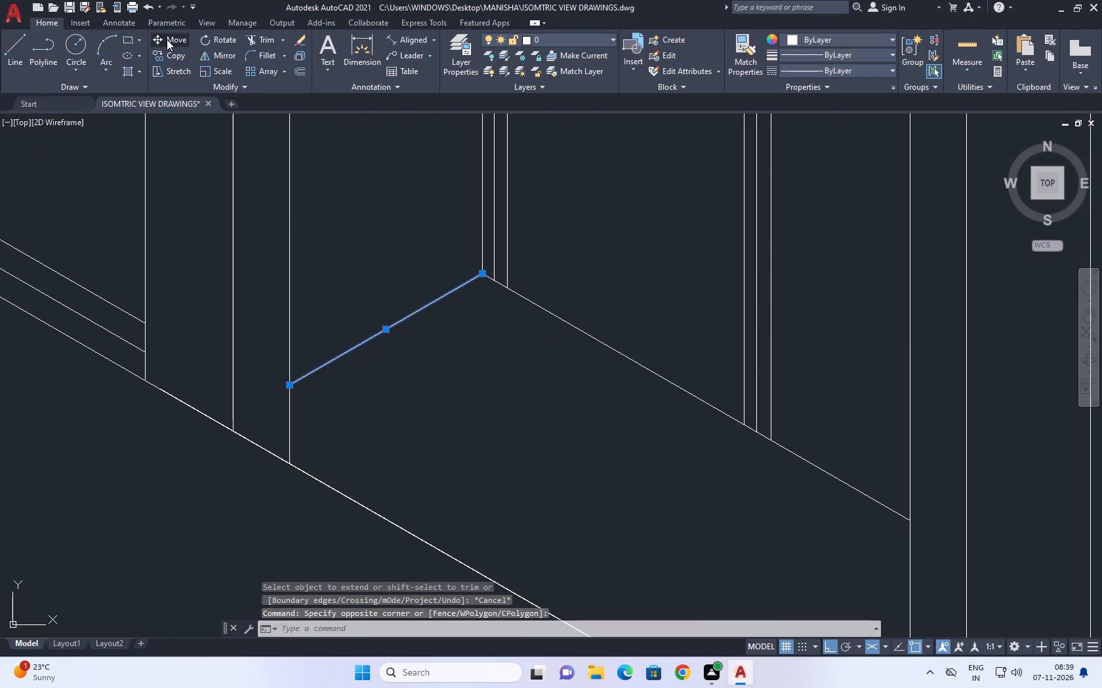
pyautogui.click(289, 384)
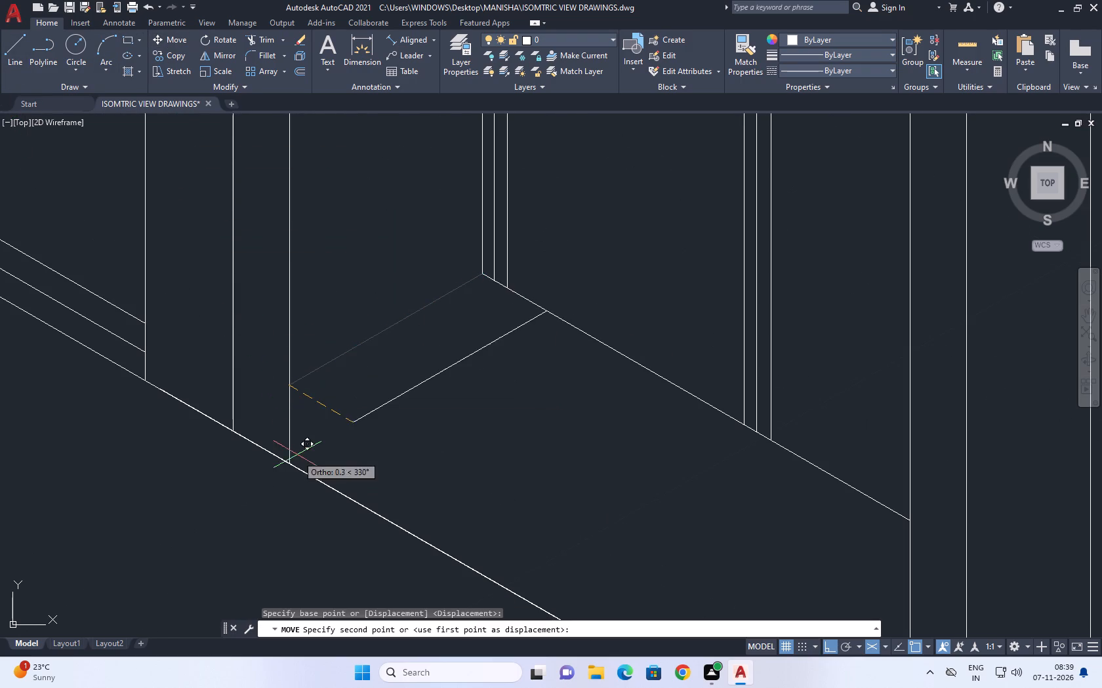
pyautogui.click(292, 463)
pyautogui.scroll(-2, 356, 421)
# Move the bottom depth line of the gate's outer side face from its front end to the foot of the front corner edge.
pyautogui.middleClick(388, 402)
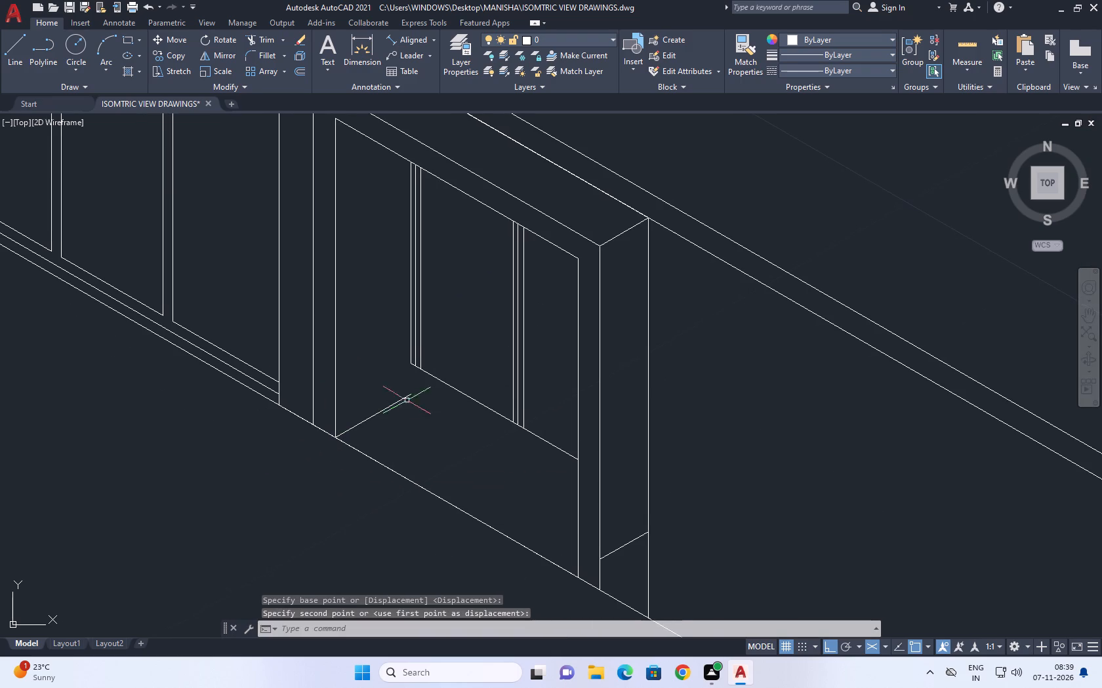
pyautogui.moveTo(459, 436); pyautogui.dragTo(438, 404, button='middle')
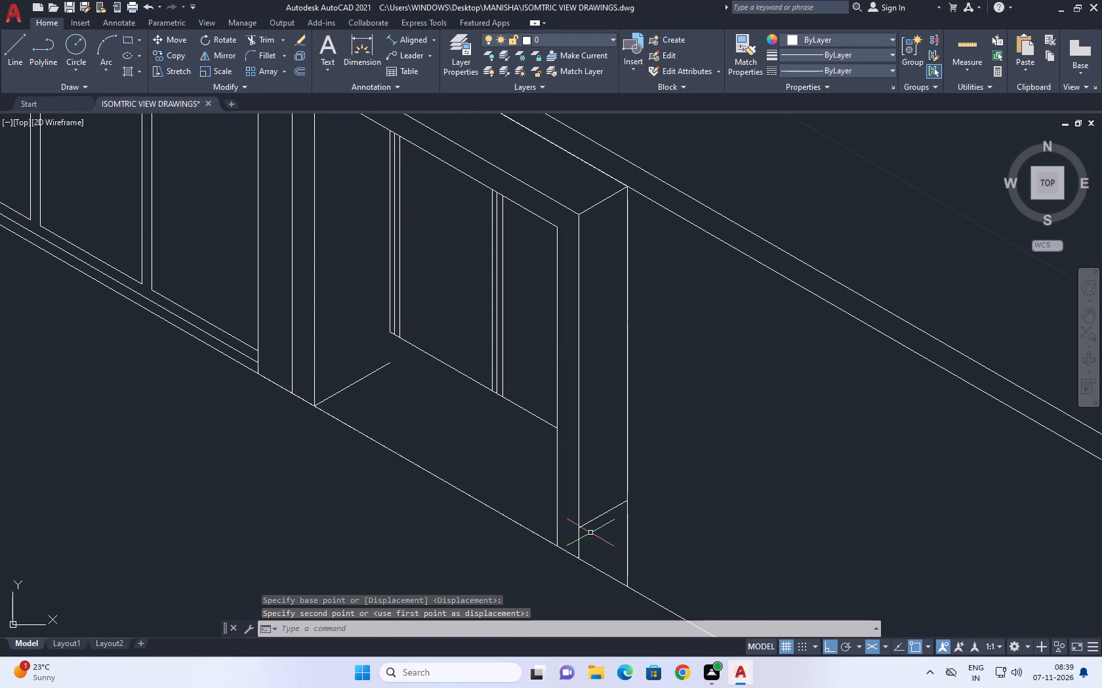
pyautogui.scroll(2, 596, 533)
pyautogui.moveTo(602, 530); pyautogui.dragTo(603, 518)
pyautogui.click(588, 443)
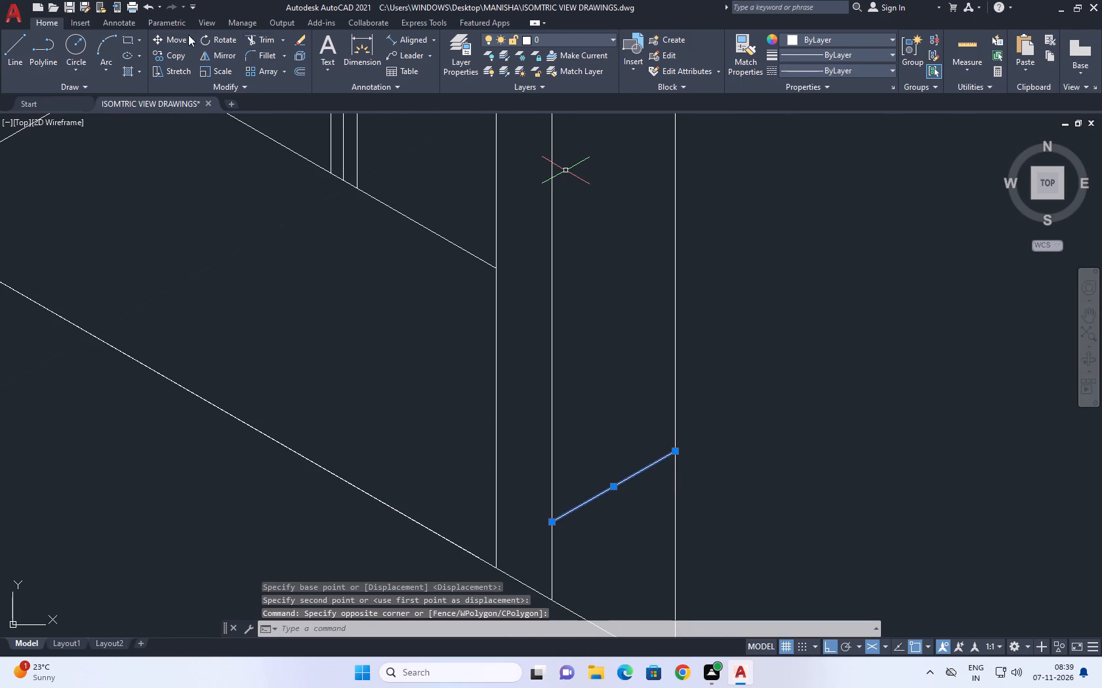
pyautogui.click(177, 35)
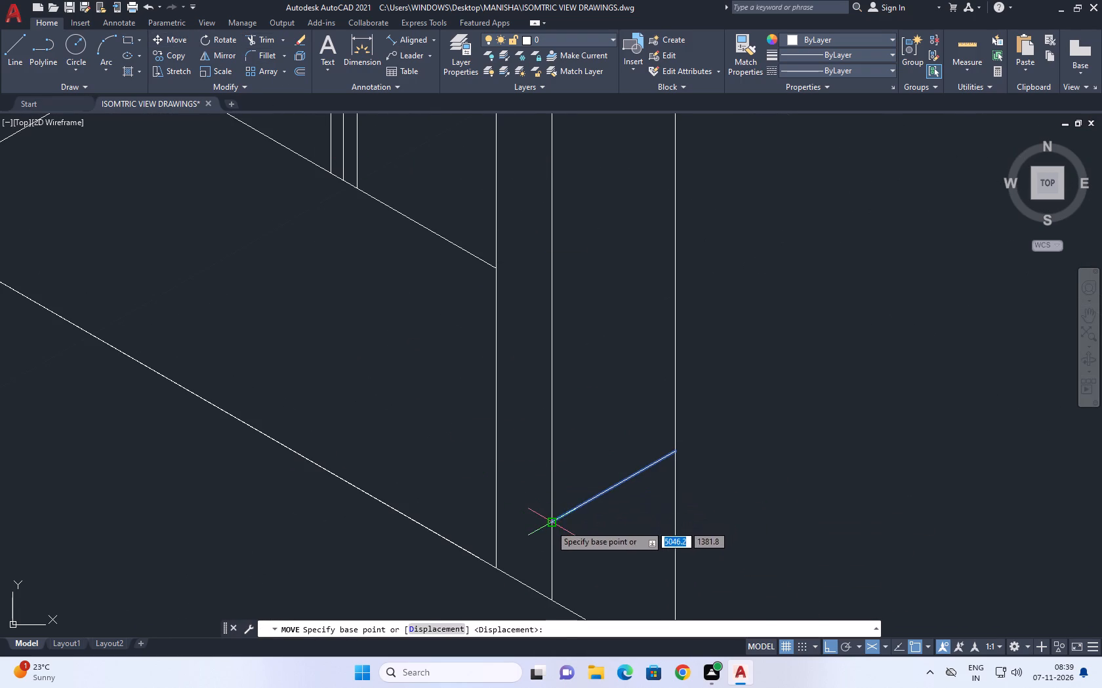
pyautogui.moveTo(548, 524); pyautogui.dragTo(555, 527)
pyautogui.moveTo(546, 600); pyautogui.dragTo(556, 602)
pyautogui.scroll(-2, 576, 504)
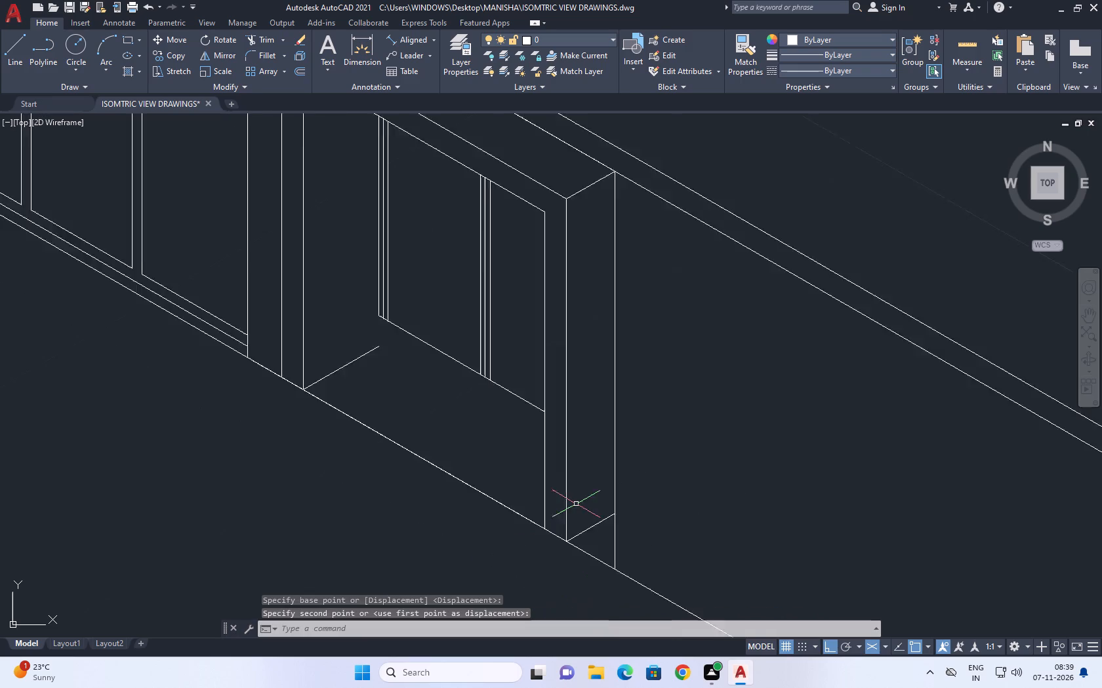
# Trim the part of the gate's rear outer vertical edge that extends below the side face's bottom depth line.
pyautogui.scroll(-1, 576, 504)
pyautogui.scroll(1, 568, 505)
pyautogui.click(266, 38)
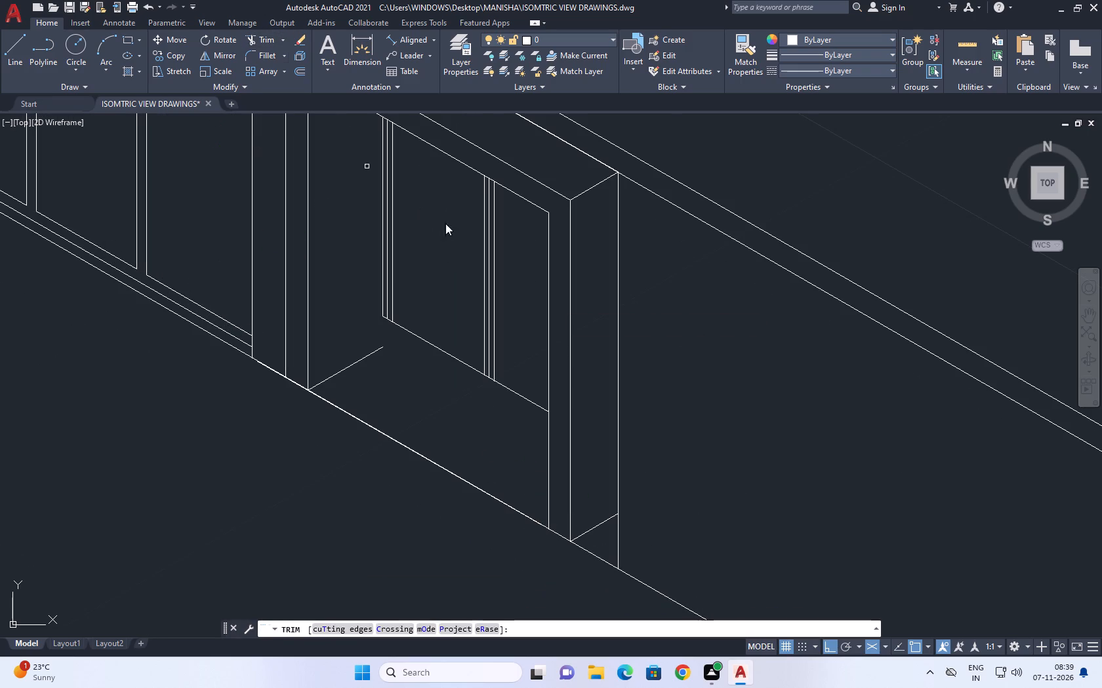
pyautogui.click(623, 530)
pyautogui.click(615, 535)
pyautogui.rightClick(681, 322)
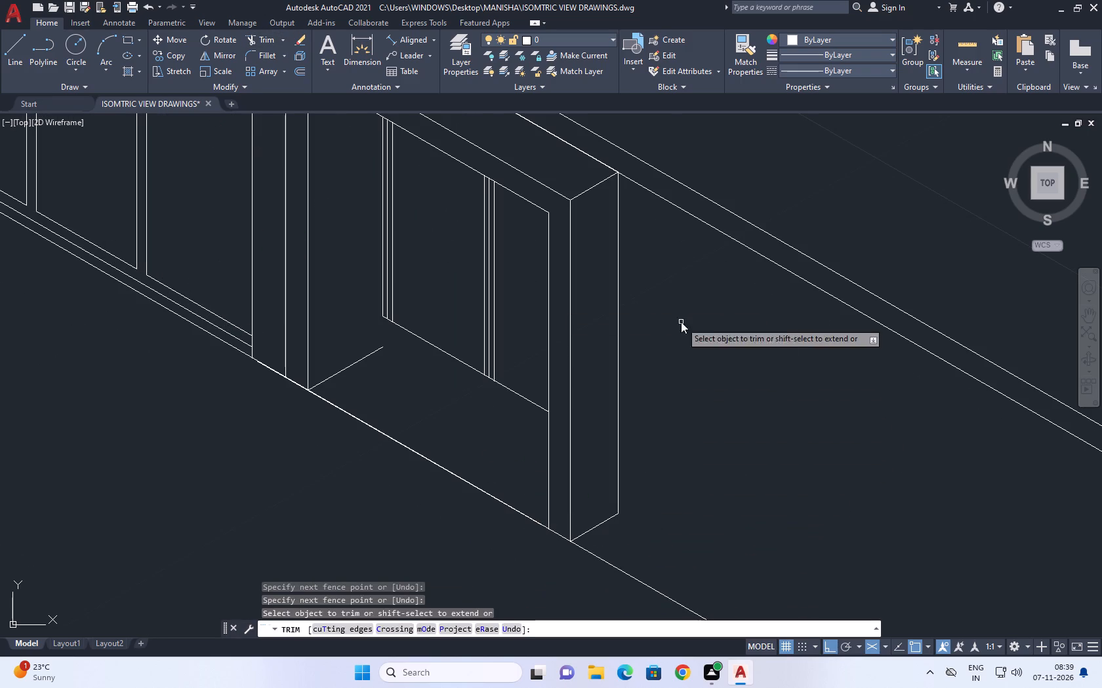
pyautogui.click(715, 343)
# Move the gate opening's rear bottom line from its inner end to the back end of the lowered bottom depth line.
pyautogui.moveTo(384, 296); pyautogui.dragTo(475, 372, button='middle')
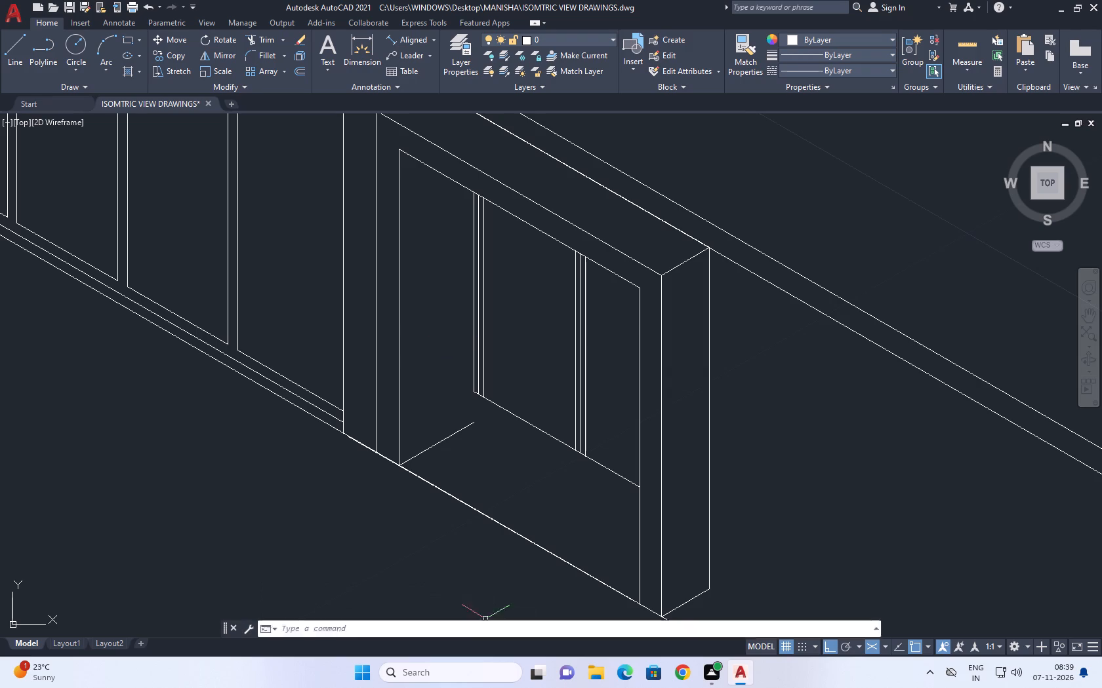
pyautogui.click(508, 407)
pyautogui.moveTo(500, 421); pyautogui.dragTo(492, 430)
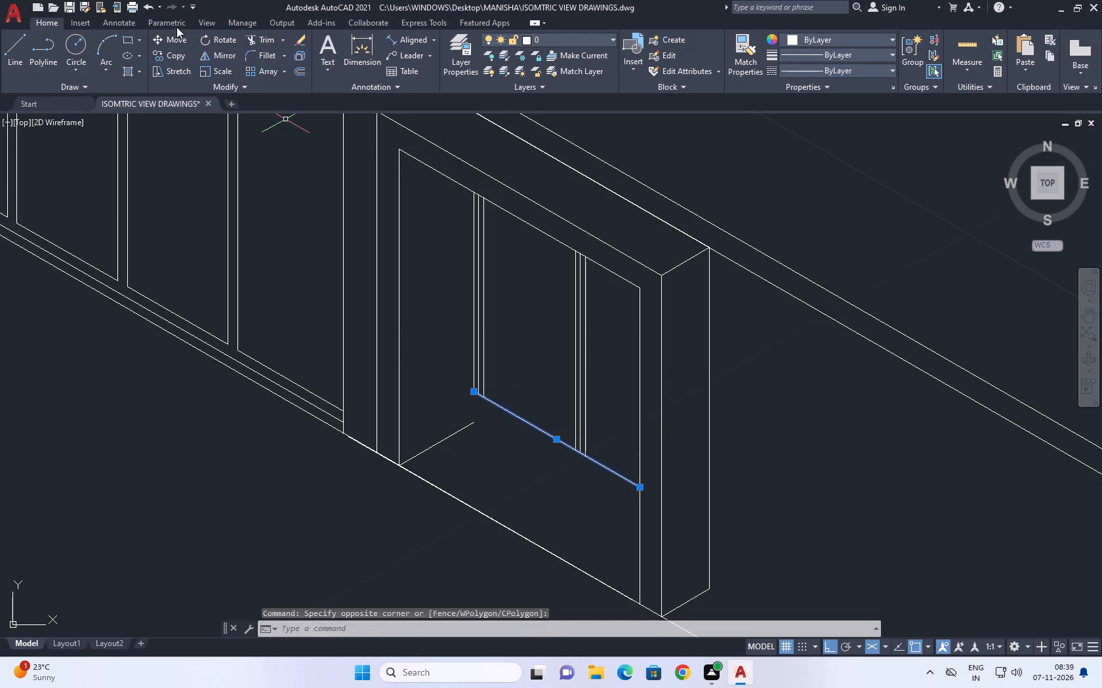
pyautogui.click(173, 35)
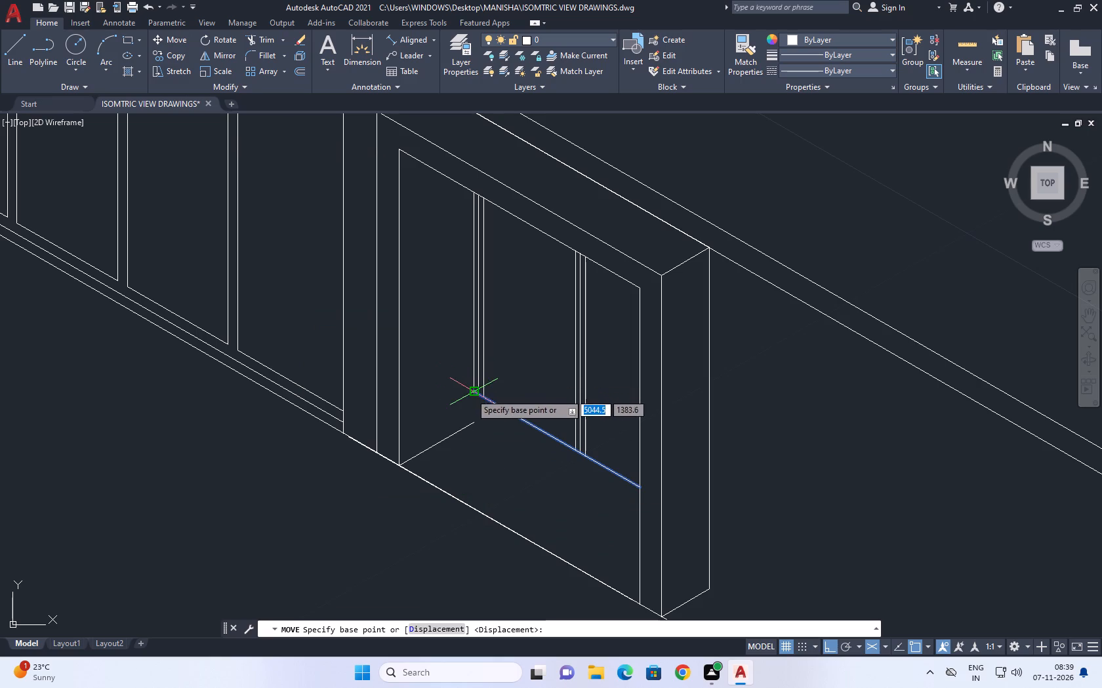
pyautogui.click(470, 393)
pyautogui.click(476, 424)
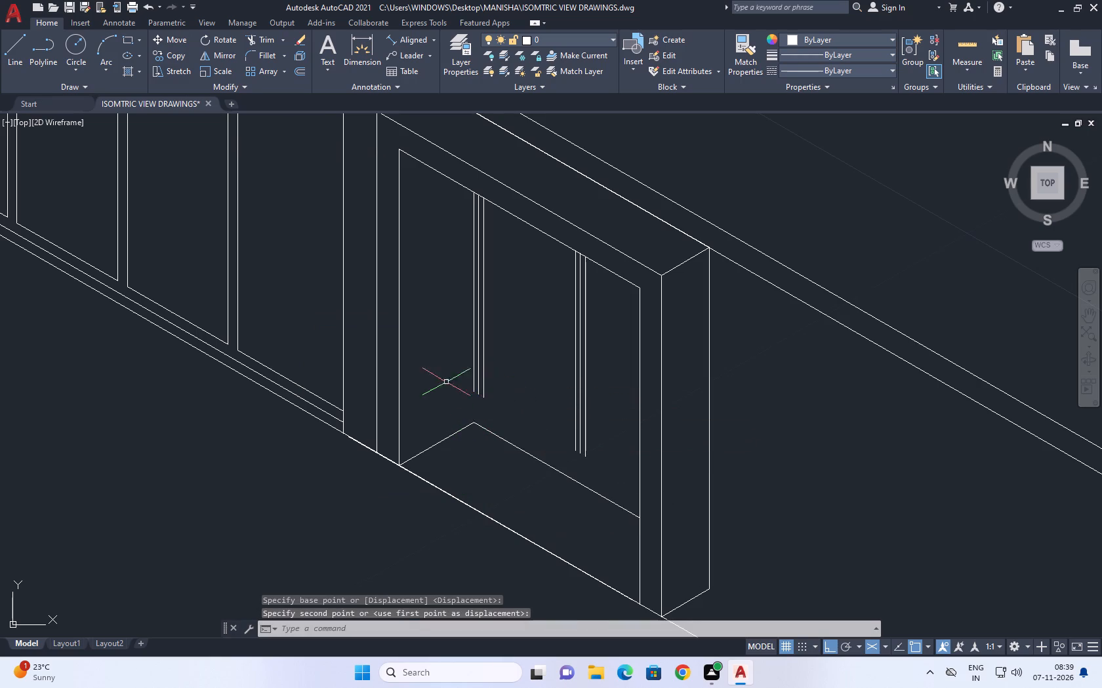
# Extend the two groups of vertical divider lines in the gate opening down to the lowered rear bottom line.
pyautogui.scroll(2, 437, 388)
pyautogui.middleClick(464, 419)
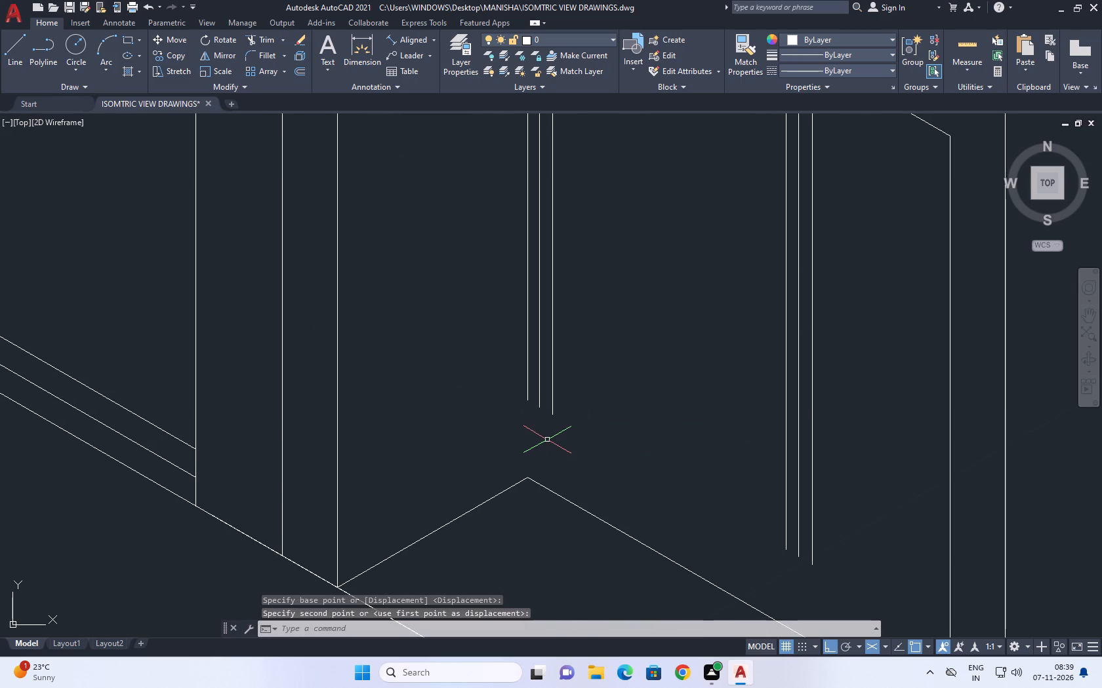
pyautogui.write('EX')
pyautogui.press('space')
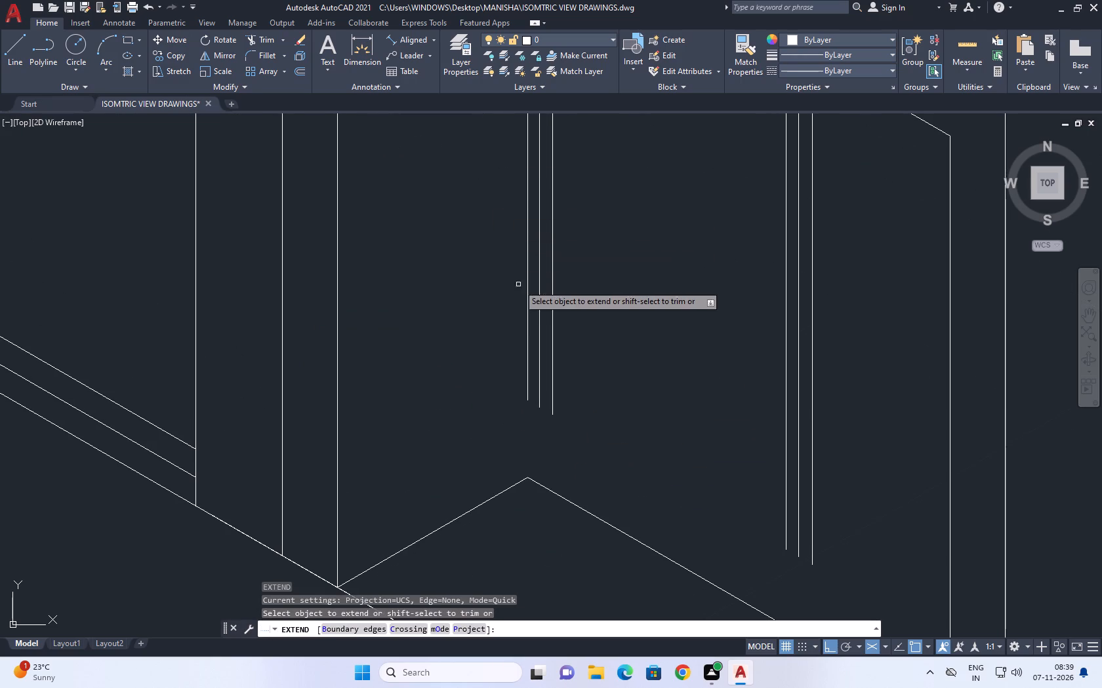
pyautogui.moveTo(500, 290); pyautogui.dragTo(512, 292)
pyautogui.click(613, 346)
pyautogui.moveTo(680, 373); pyautogui.dragTo(686, 372)
pyautogui.scroll(-1, 804, 433)
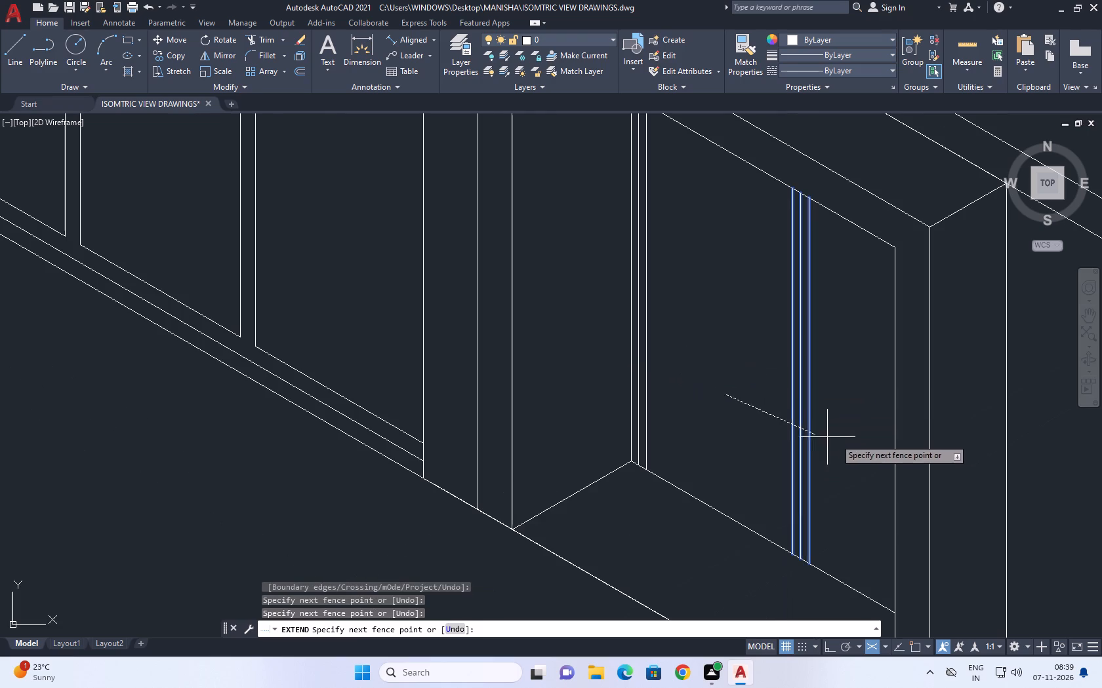
pyautogui.click(846, 442)
pyautogui.rightClick(762, 360)
pyautogui.click(785, 377)
pyautogui.scroll(-3, 740, 341)
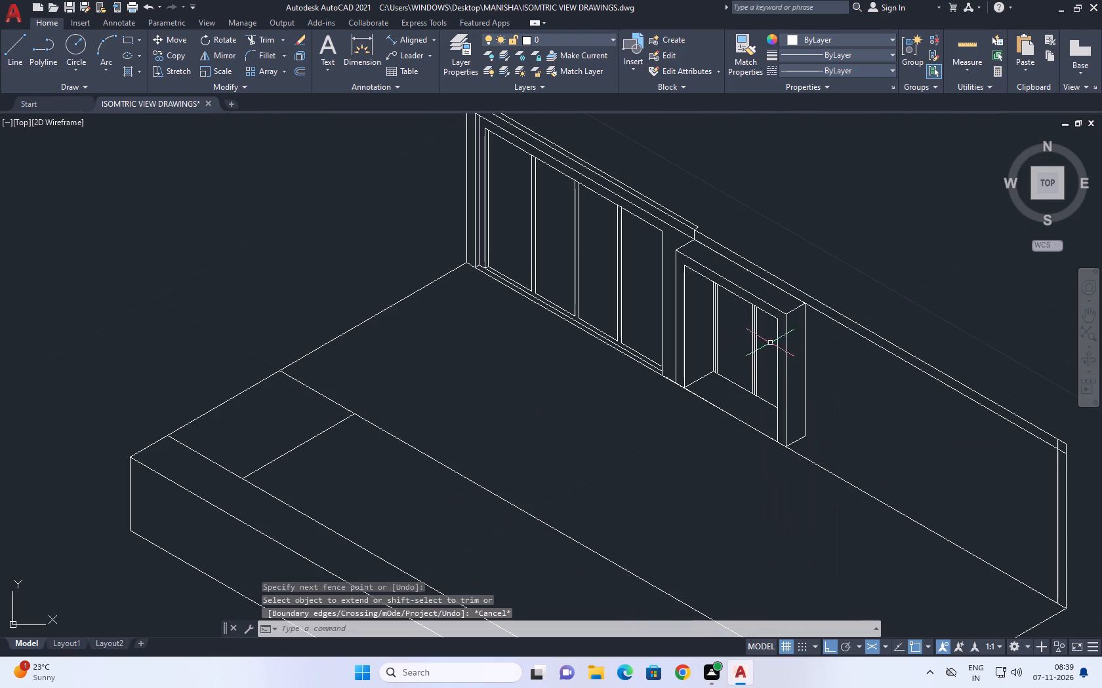
# Copy the short vertical line above the gate's rear top corner 0.226 along the wall's top band, away from the four-part opening.
pyautogui.moveTo(808, 297); pyautogui.dragTo(795, 349, button='middle')
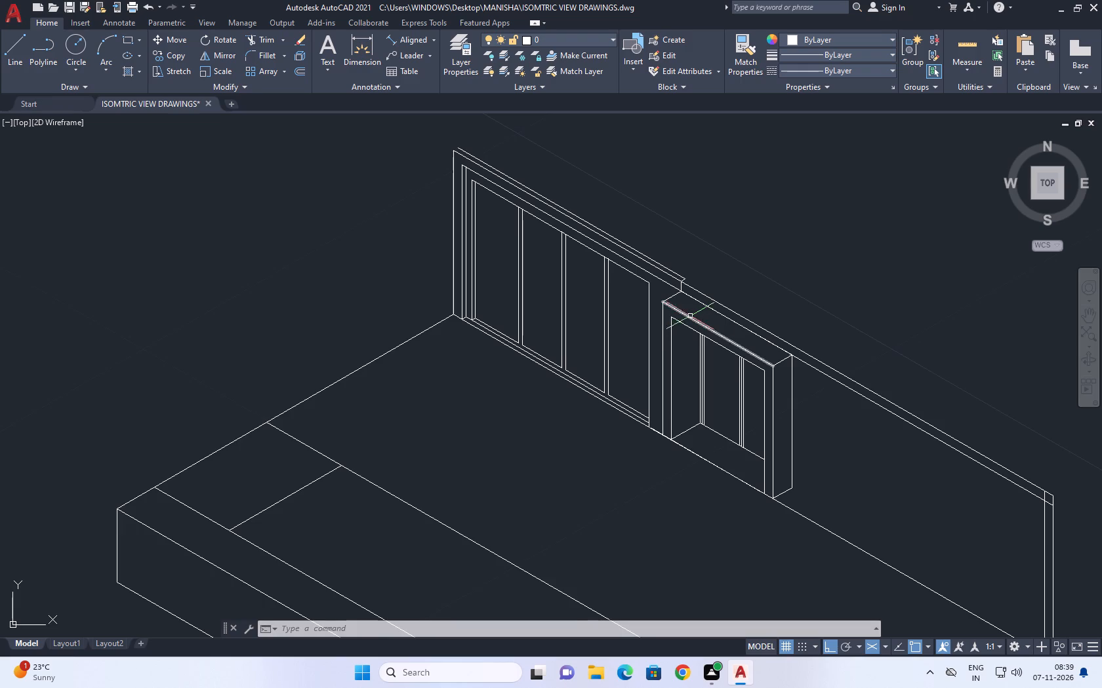
pyautogui.moveTo(706, 316); pyautogui.dragTo(725, 345, button='middle')
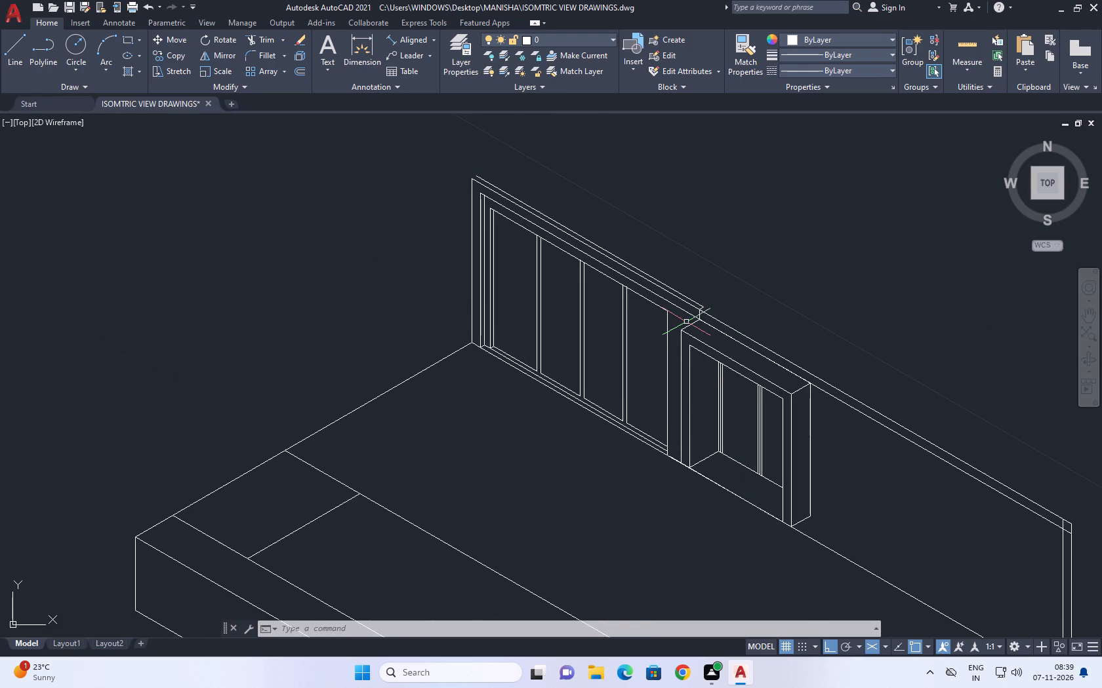
pyautogui.scroll(3, 684, 322)
pyautogui.scroll(1, 740, 296)
pyautogui.click(734, 303)
pyautogui.click(699, 285)
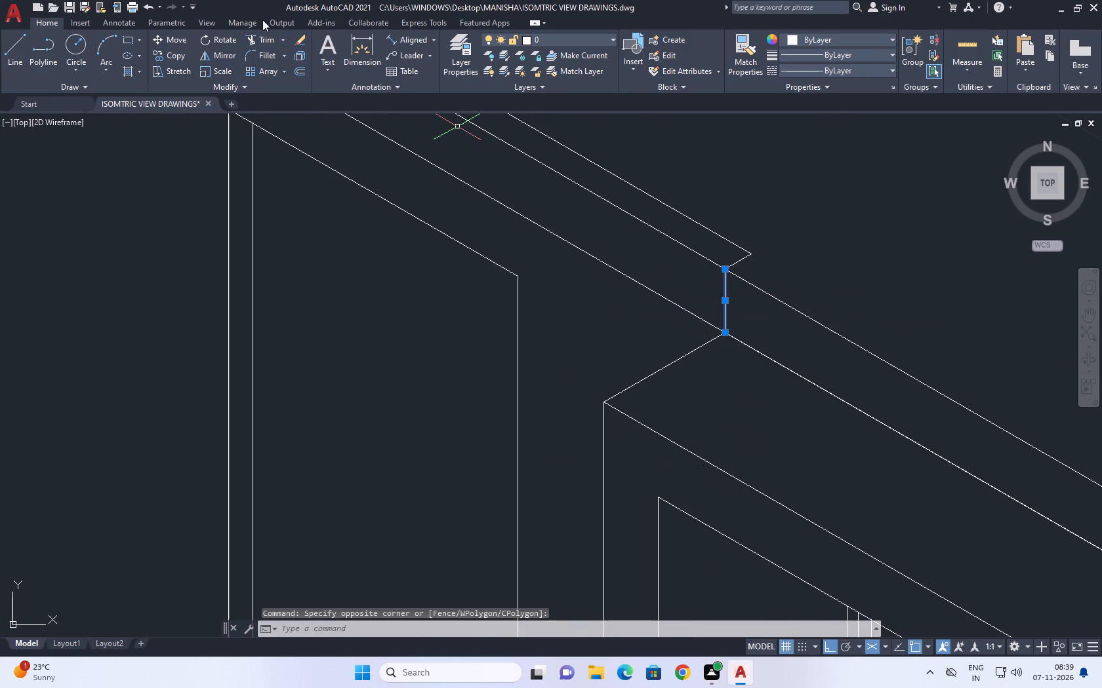
pyautogui.click(170, 54)
pyautogui.moveTo(675, 308); pyautogui.dragTo(456, 264, button='middle')
pyautogui.click(501, 267)
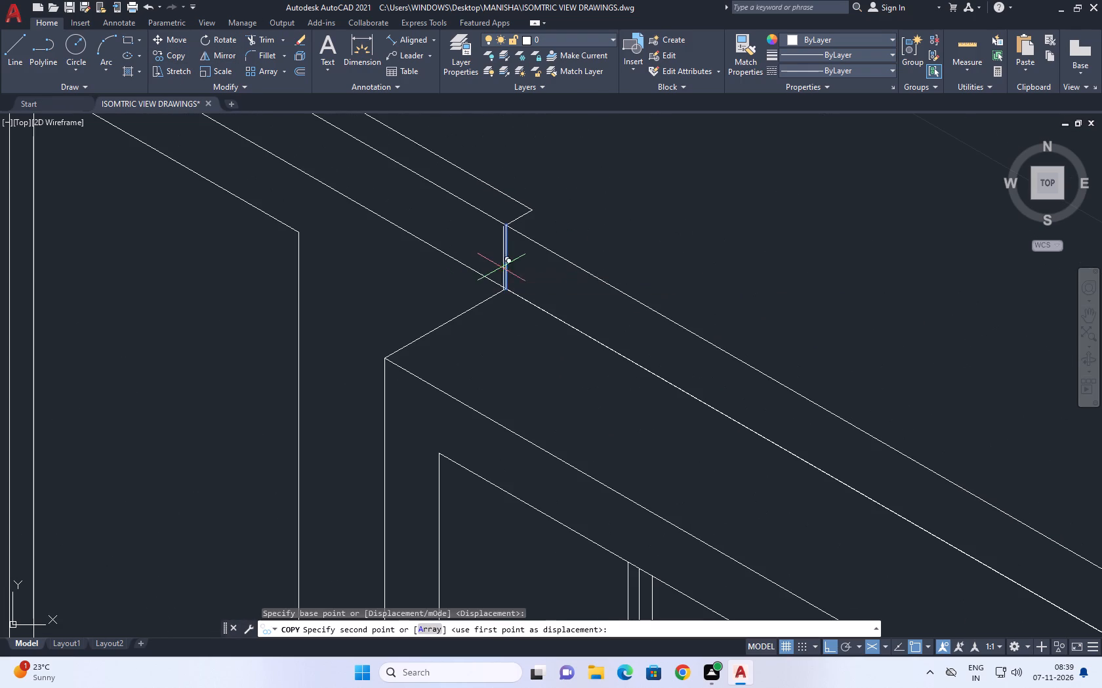
pyautogui.write('0.226')
pyautogui.press('Return')
pyautogui.rightClick(609, 193)
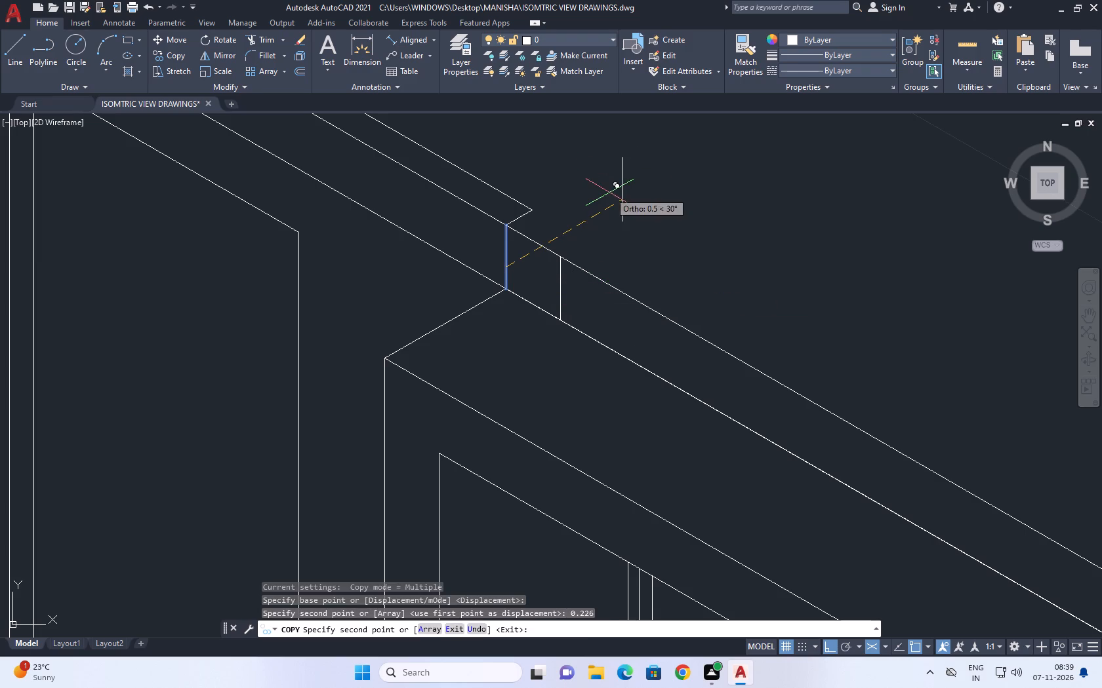
pyautogui.click(640, 214)
# Draw a 3.5 vertical line upward from the top end of the copied short vertical line.
pyautogui.moveTo(583, 219); pyautogui.dragTo(422, 286, button='middle')
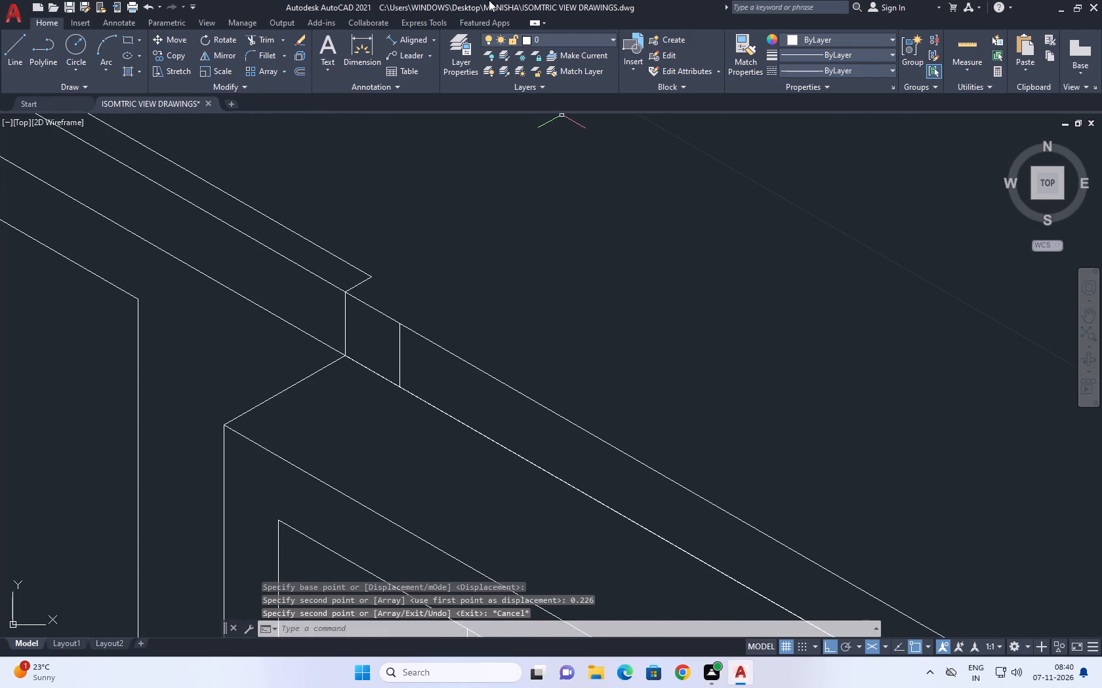
pyautogui.click(9, 46)
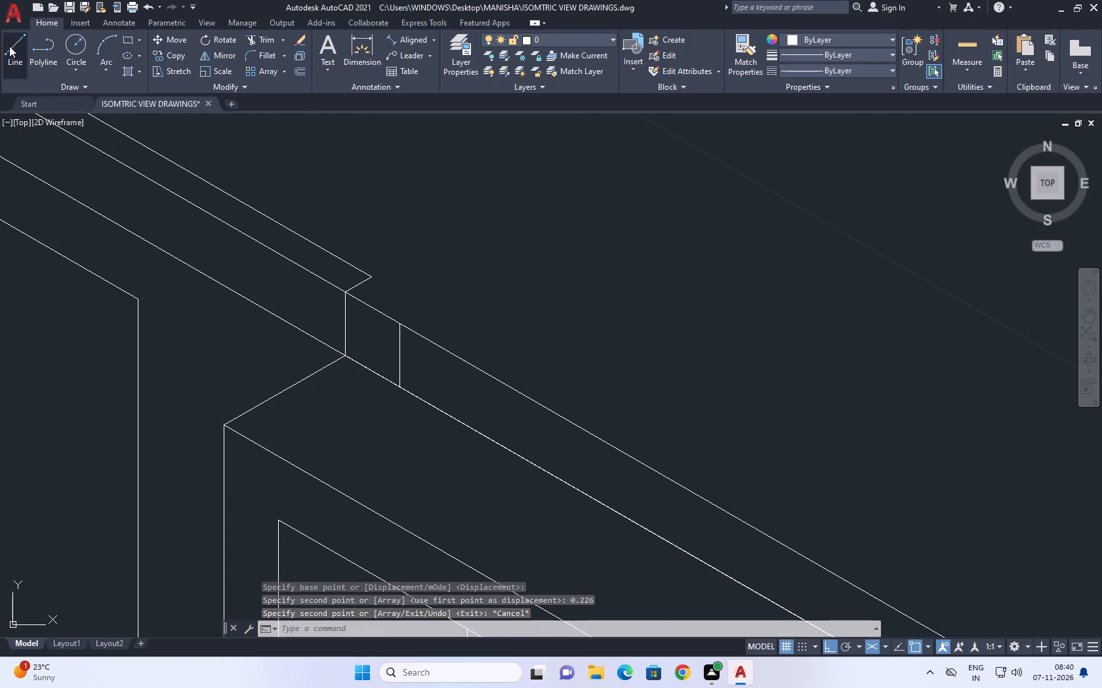
pyautogui.click(398, 329)
pyautogui.scroll(-2, 401, 233)
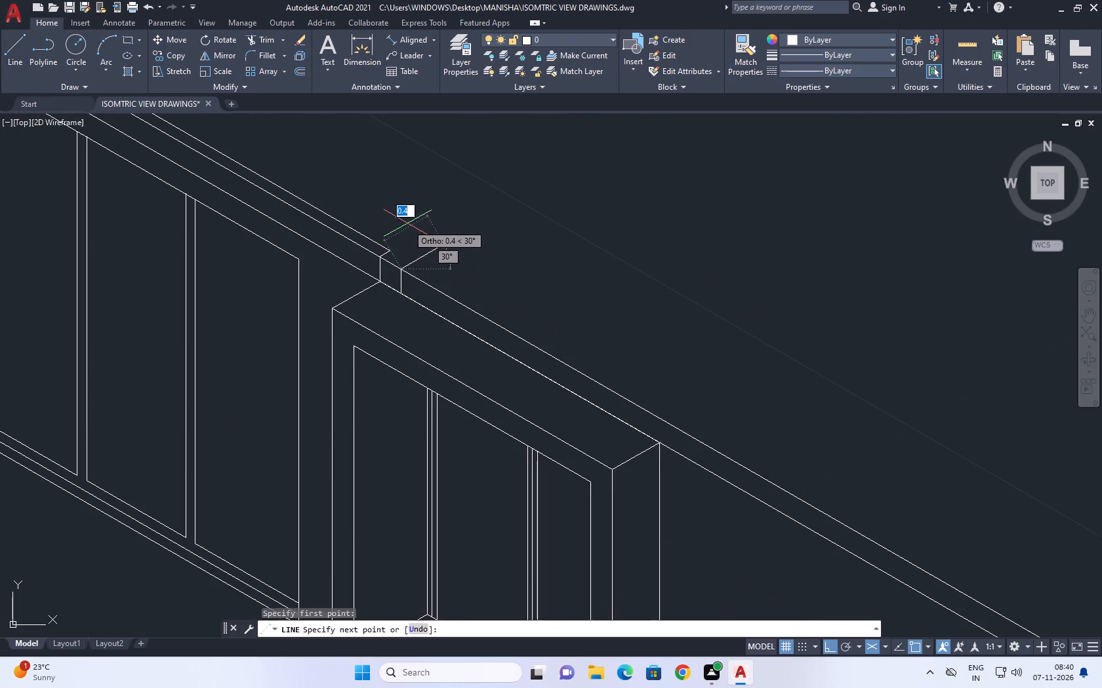
pyautogui.moveTo(413, 237); pyautogui.dragTo(417, 267, button='middle')
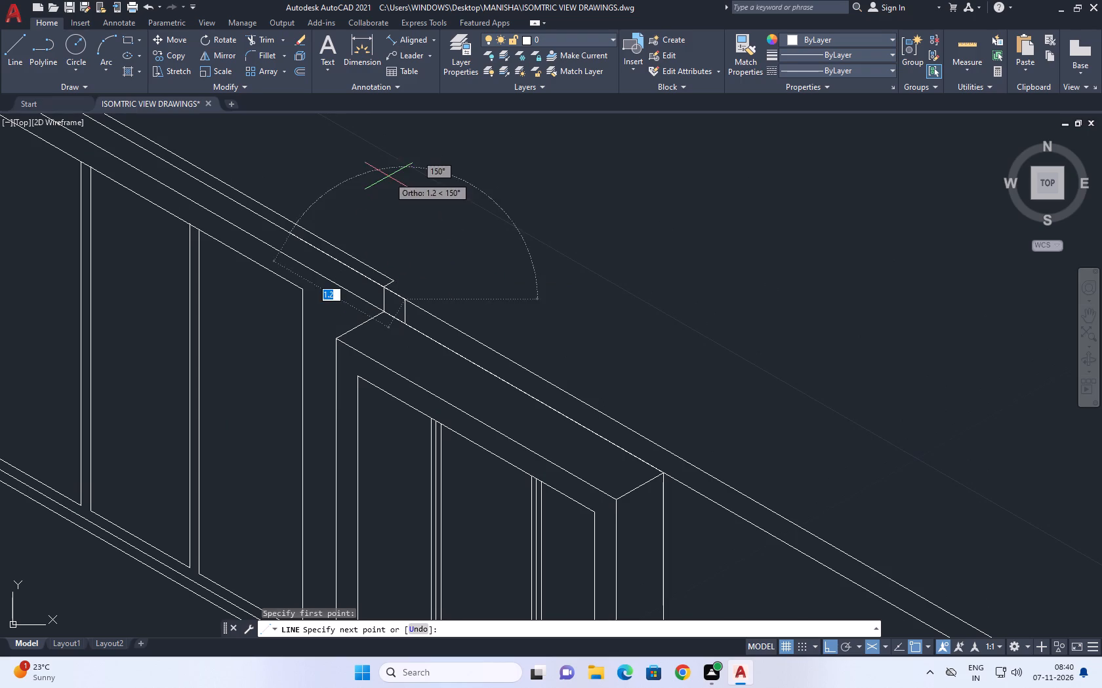
pyautogui.moveTo(413, 238); pyautogui.dragTo(438, 367, button='middle')
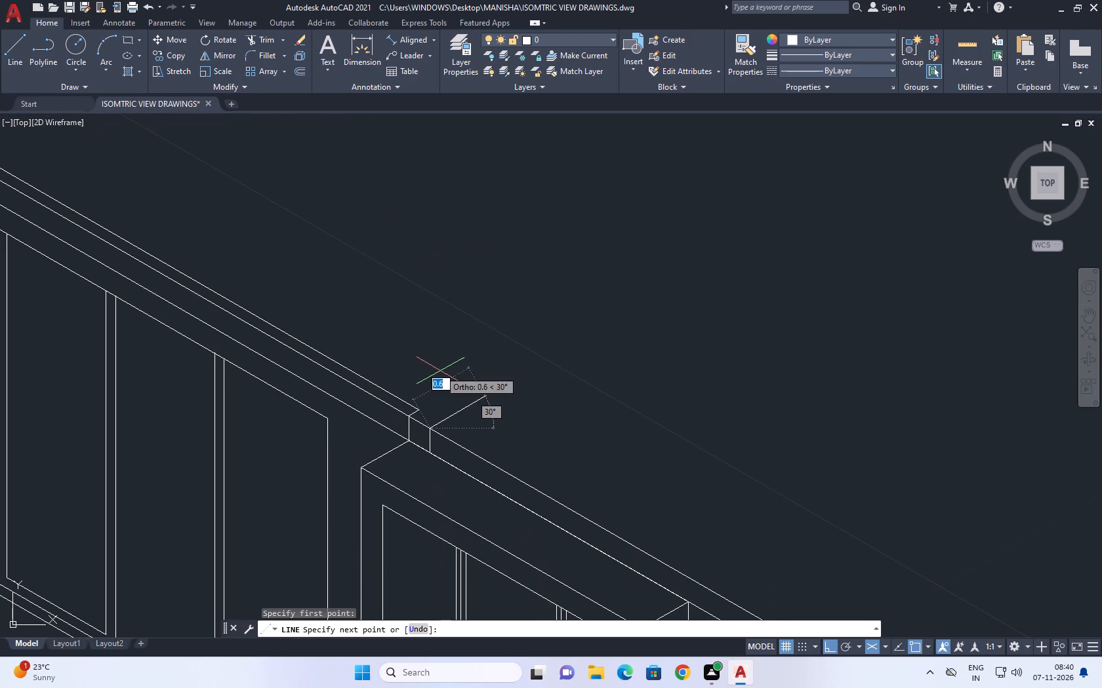
pyautogui.press('F5')
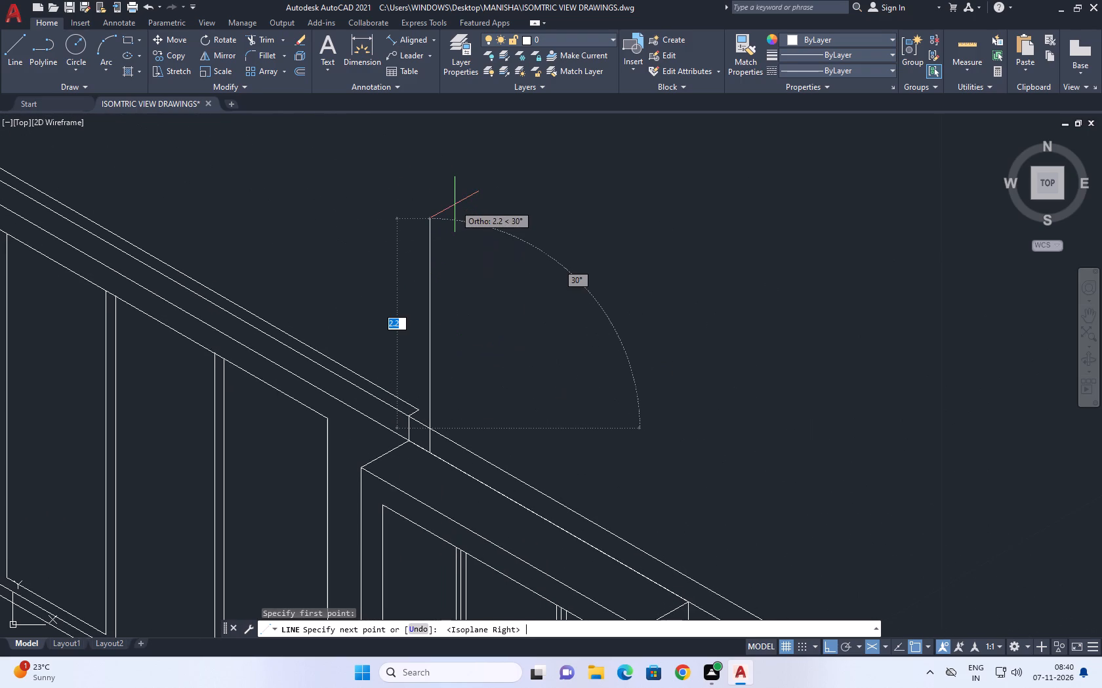
pyautogui.scroll(-3, 488, 270)
pyautogui.moveTo(487, 216); pyautogui.dragTo(468, 339, button='middle')
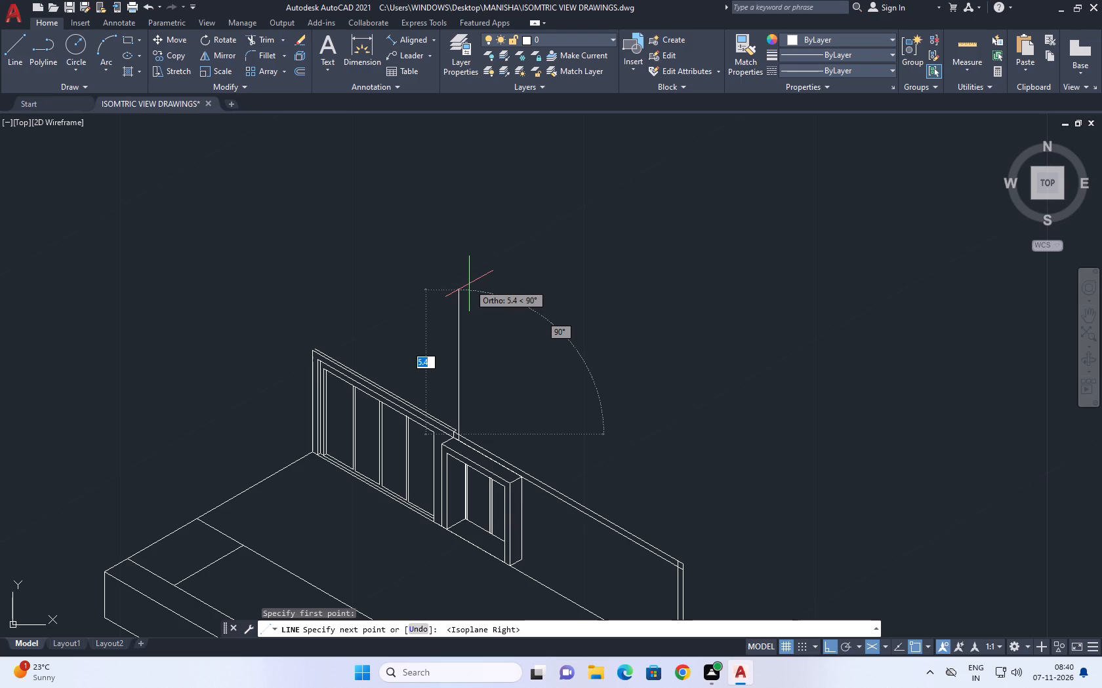
pyautogui.write('30')
pyautogui.press('BackSpace')
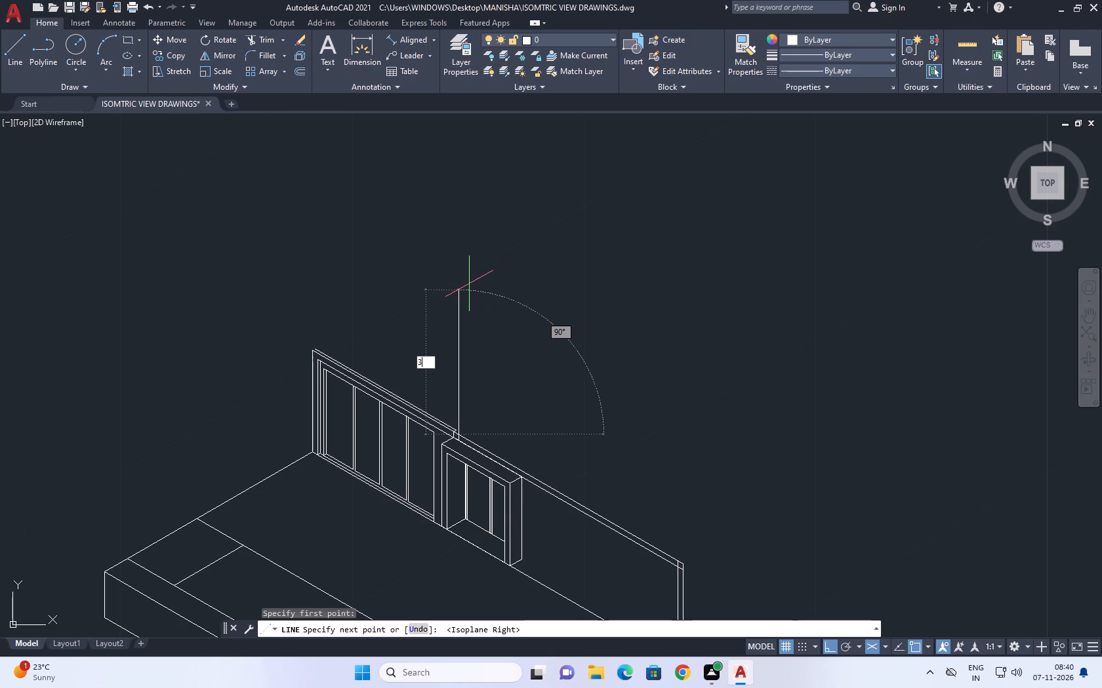
pyautogui.write('.5')
pyautogui.press('Return')
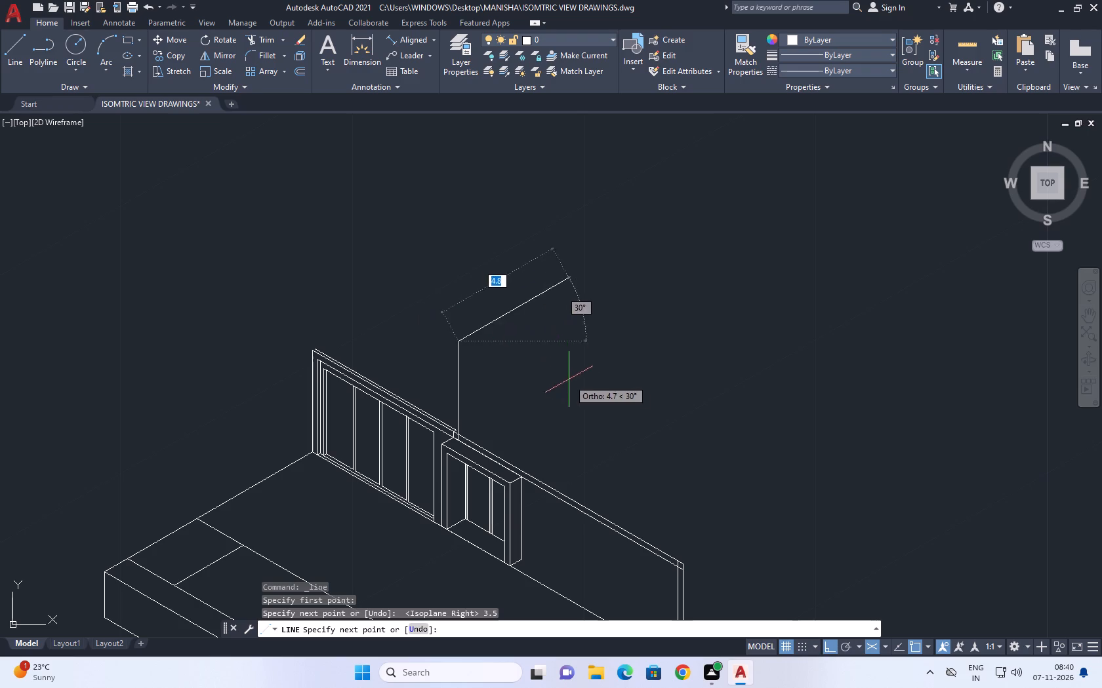
# Continue from the top of the vertical line with a line about 11 long, parallel to the wall's sloping top edge.
pyautogui.press('F5')
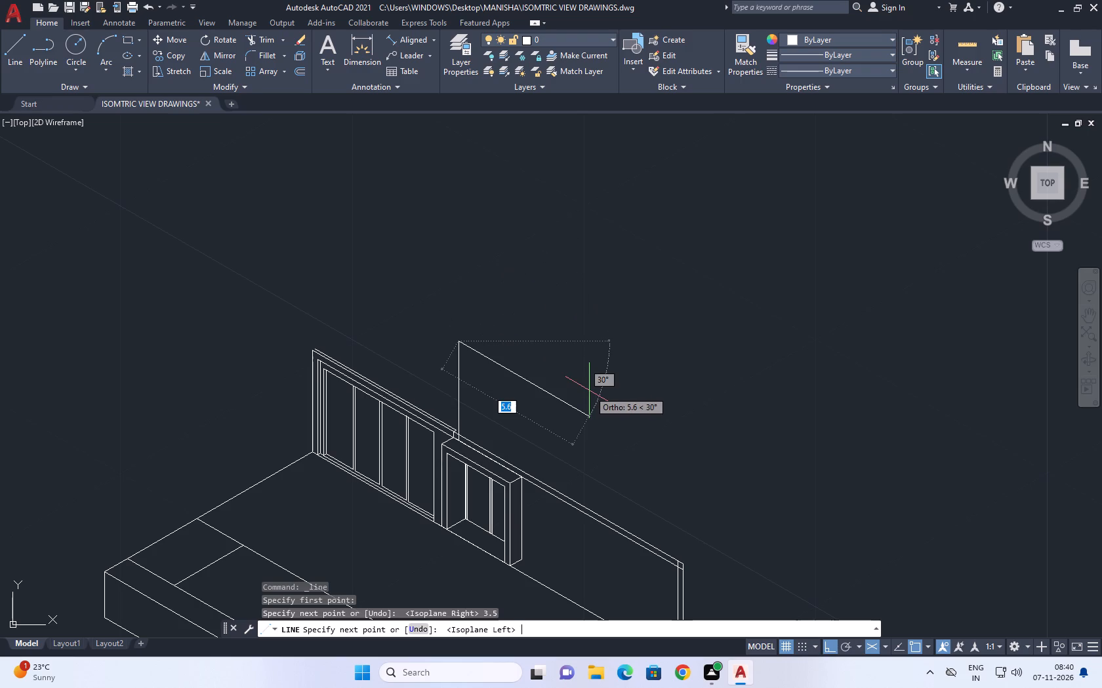
pyautogui.click(716, 516)
pyautogui.moveTo(691, 351); pyautogui.dragTo(686, 341, button='right')
pyautogui.click(745, 364)
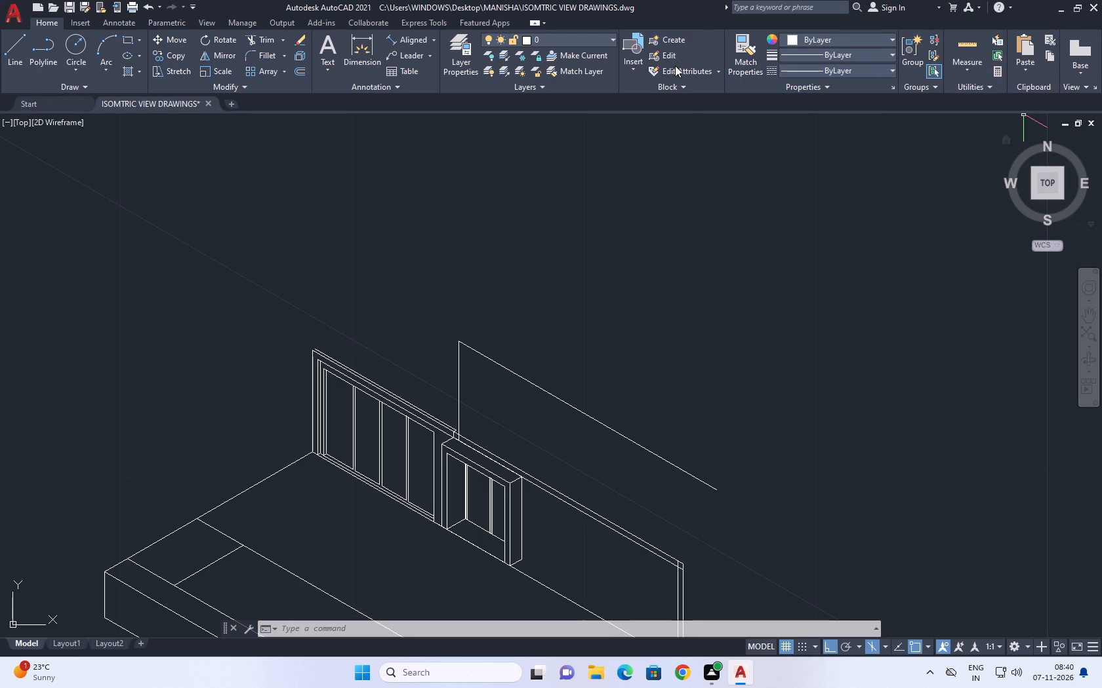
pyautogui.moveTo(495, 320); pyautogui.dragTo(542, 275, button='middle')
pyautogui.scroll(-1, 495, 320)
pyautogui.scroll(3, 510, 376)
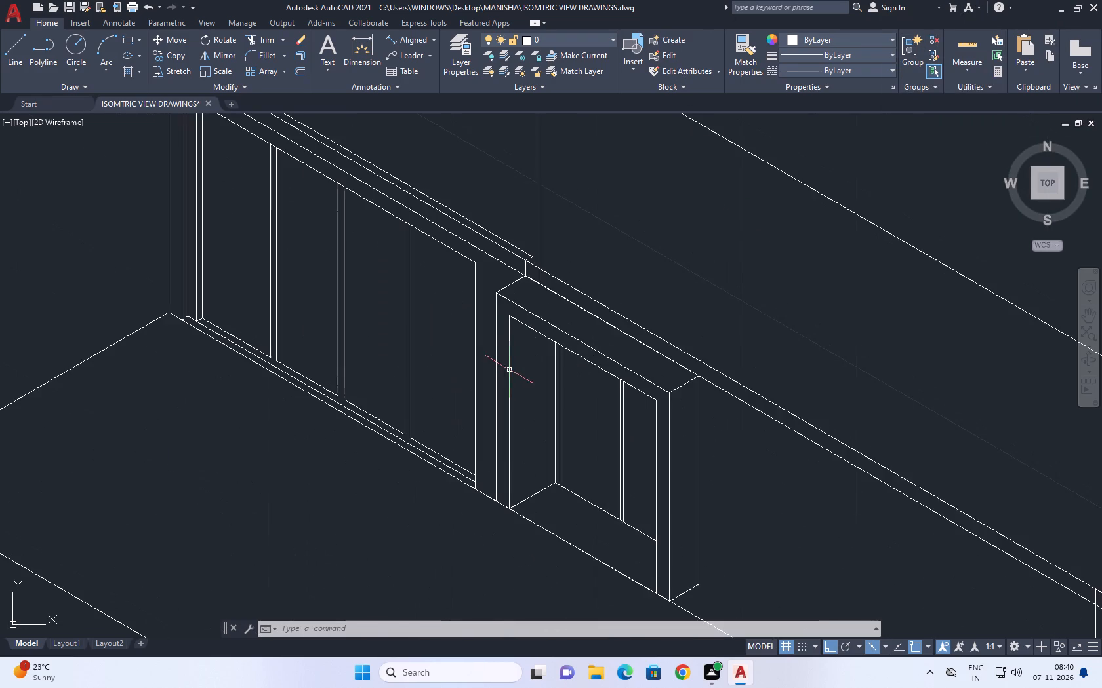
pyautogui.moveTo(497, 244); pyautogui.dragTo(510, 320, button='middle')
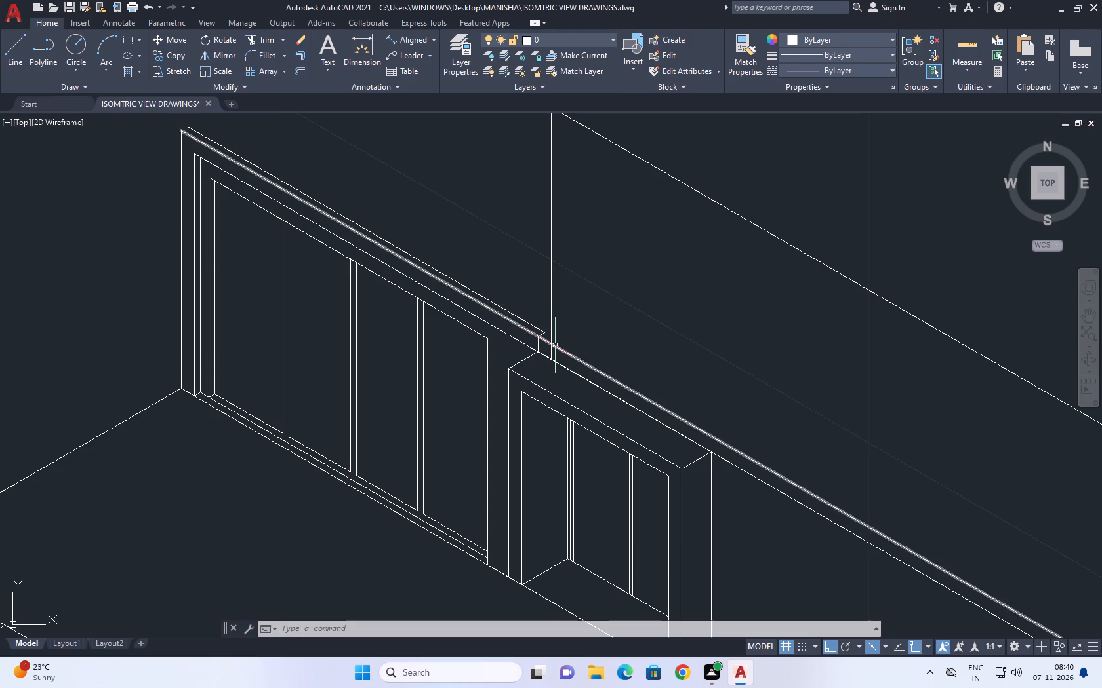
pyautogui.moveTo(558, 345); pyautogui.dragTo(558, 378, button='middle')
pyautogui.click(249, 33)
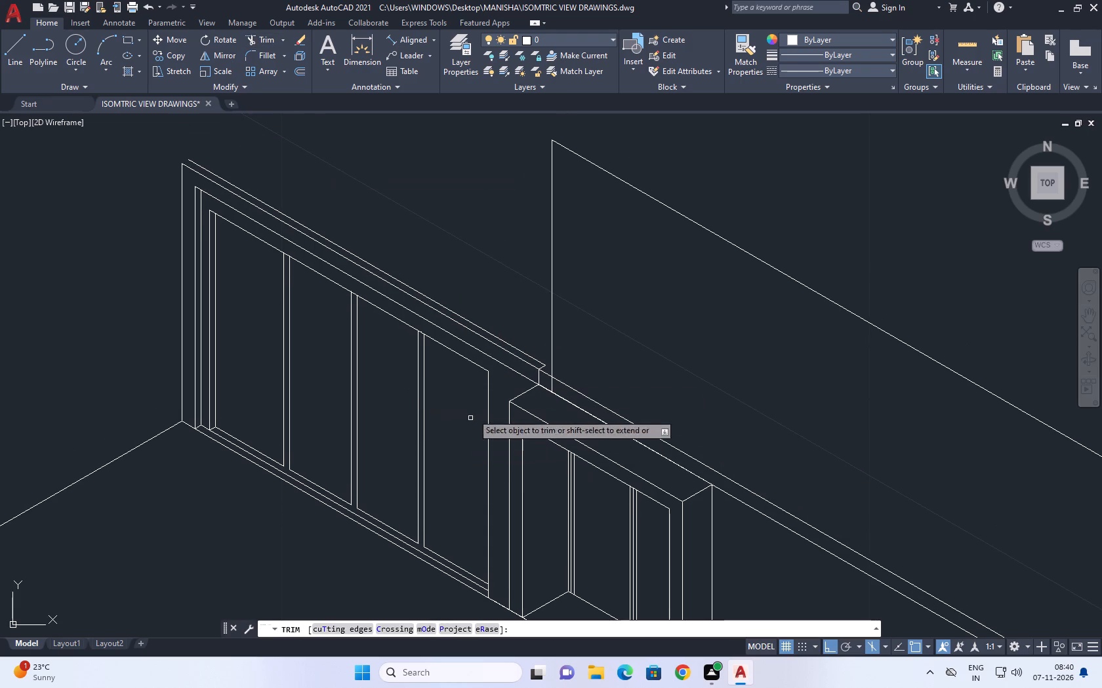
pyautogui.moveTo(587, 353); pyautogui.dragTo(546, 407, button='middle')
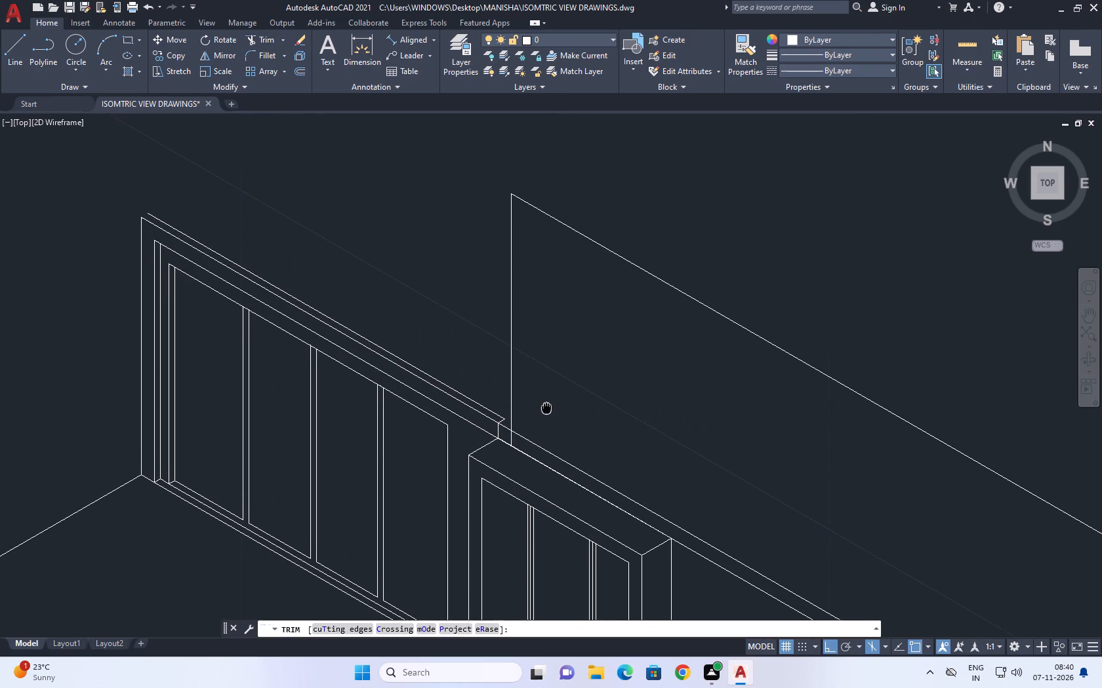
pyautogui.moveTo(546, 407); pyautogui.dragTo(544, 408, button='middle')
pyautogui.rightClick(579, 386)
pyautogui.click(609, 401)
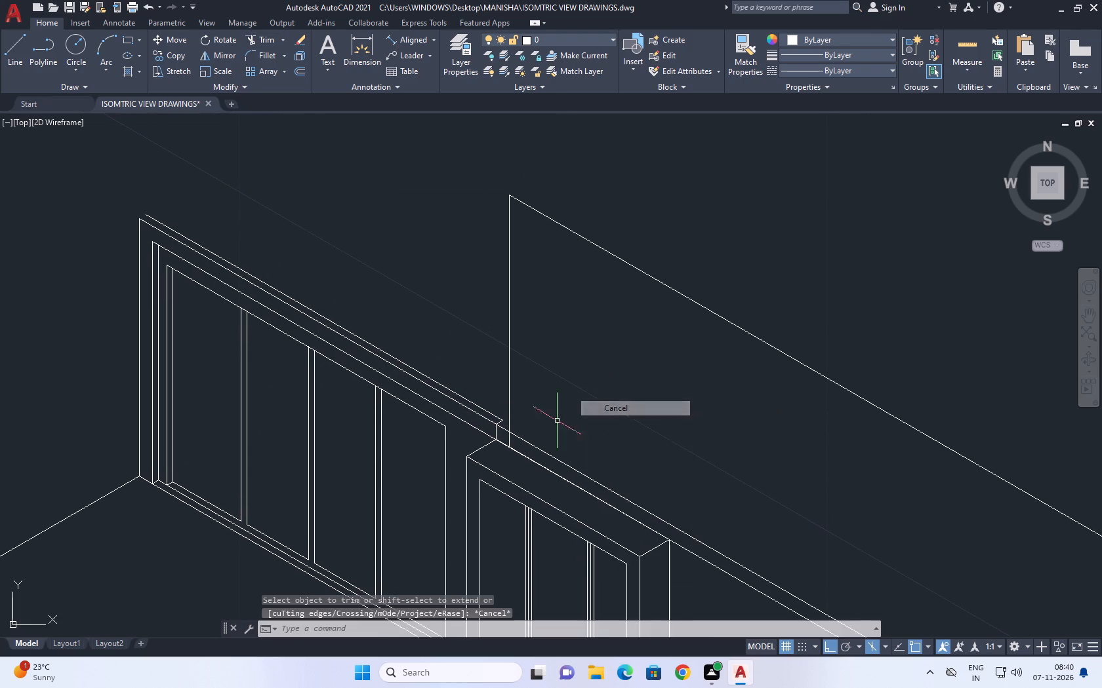
# Copy the short vertical line below the tall vertical line 0.226 along the 30° isometric direction, toward the rear of the wall.
pyautogui.scroll(2, 474, 468)
pyautogui.scroll(1, 536, 408)
pyautogui.click(584, 396)
pyautogui.click(560, 390)
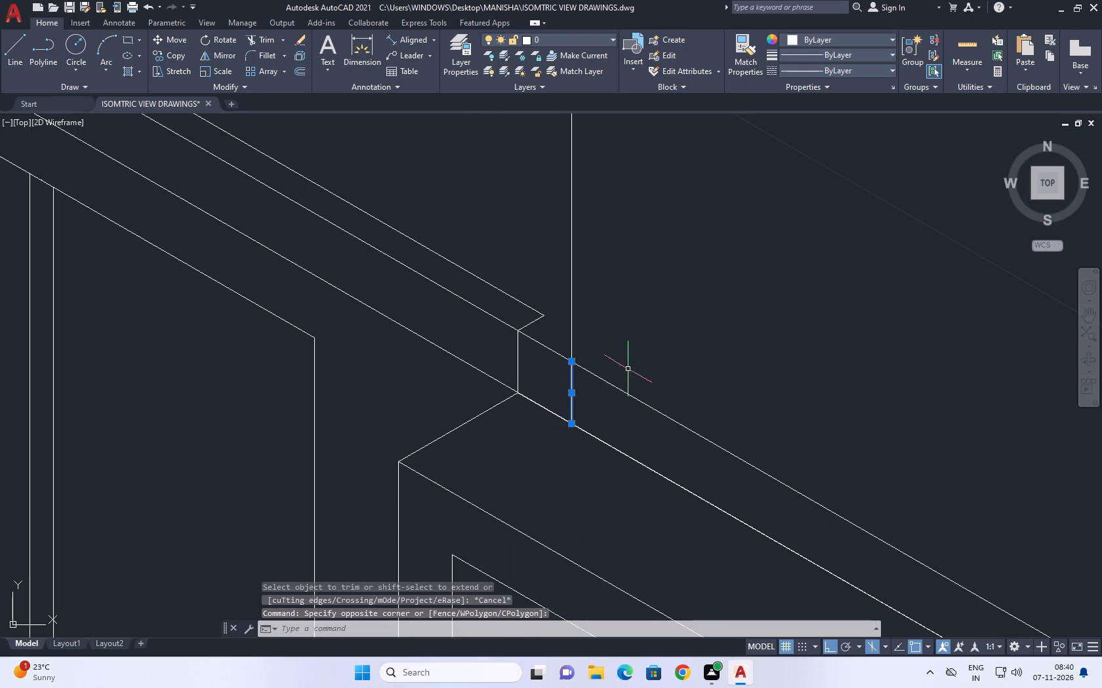
pyautogui.moveTo(632, 367); pyautogui.dragTo(569, 397, button='middle')
pyautogui.click(175, 58)
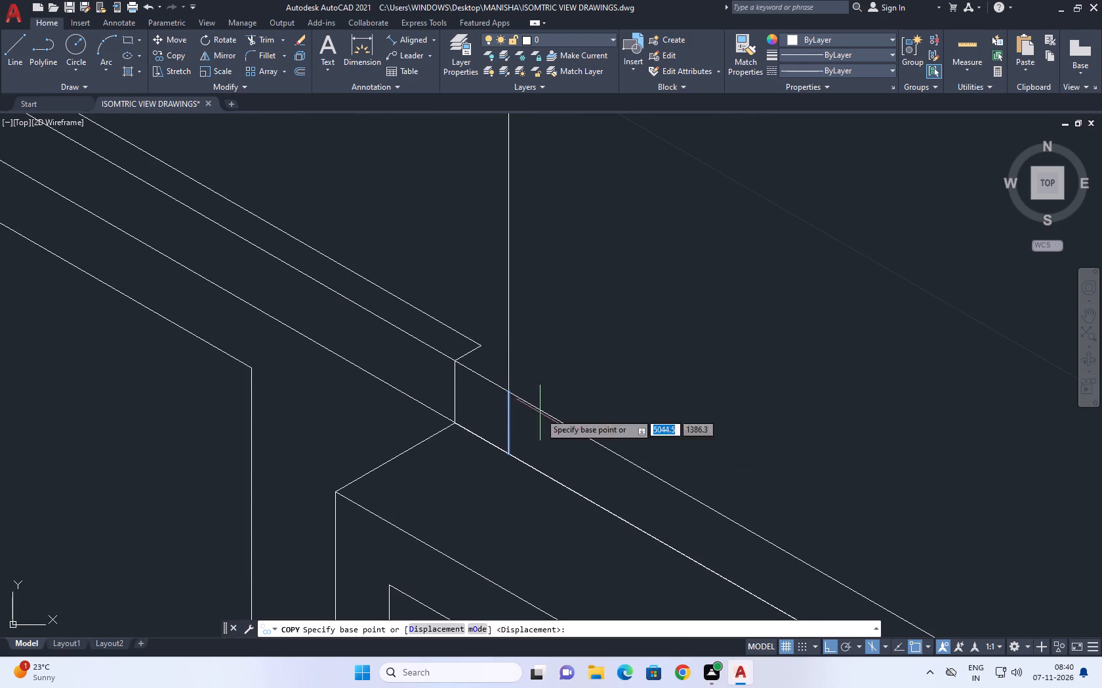
pyautogui.click(508, 393)
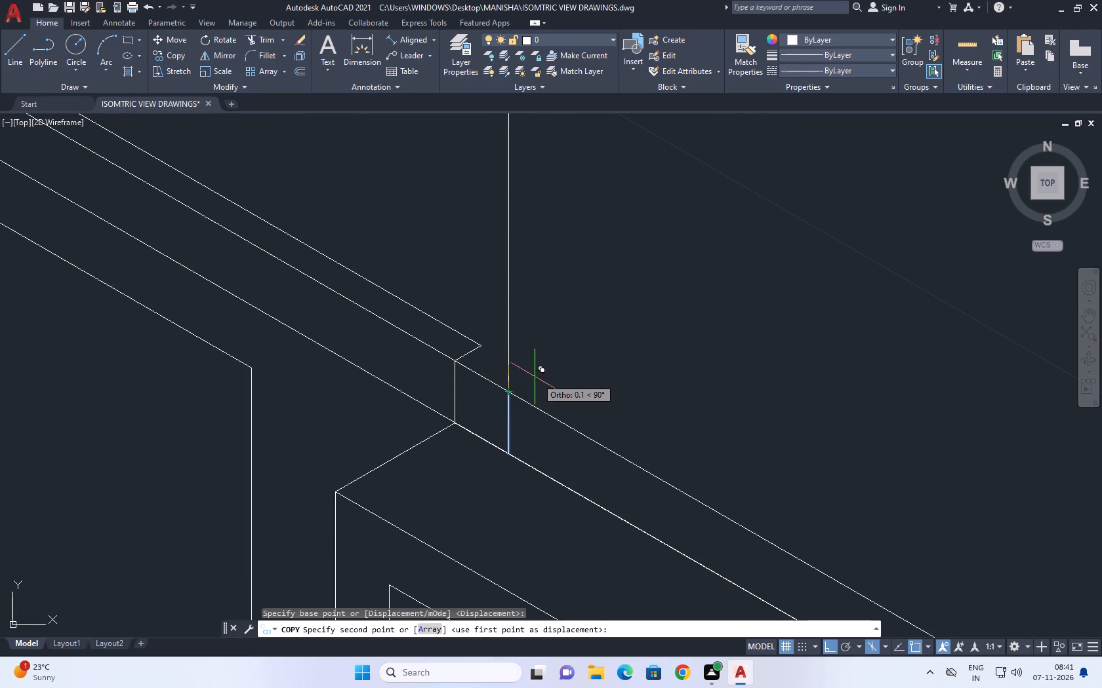
pyautogui.press('F5')
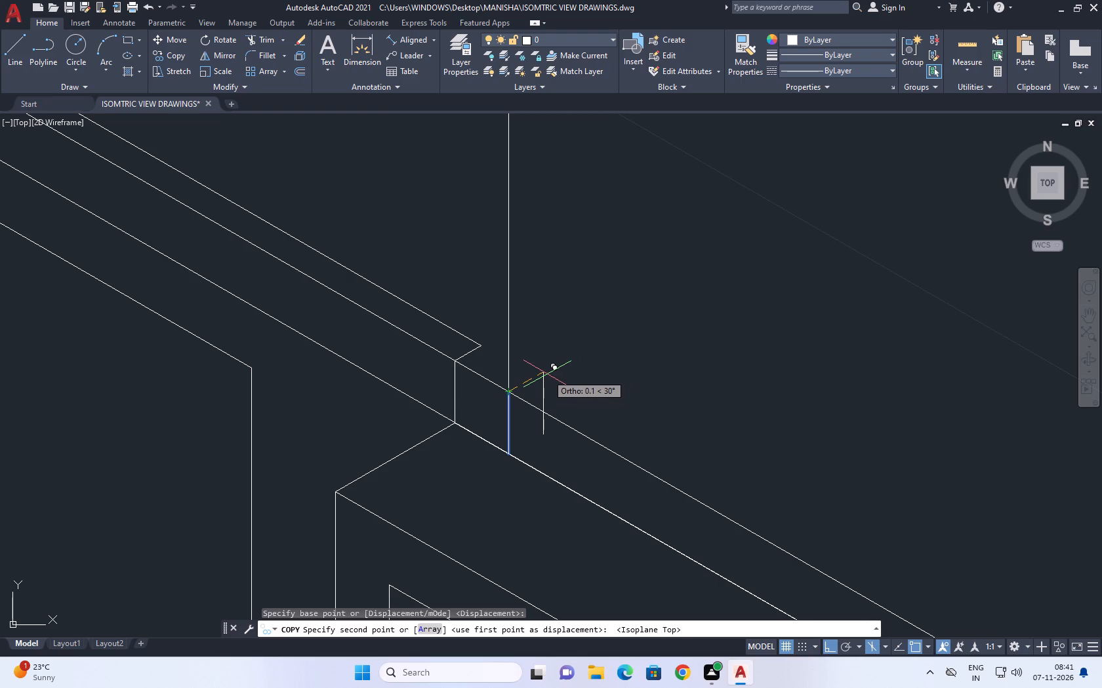
pyautogui.press('0')
pyautogui.press('.')
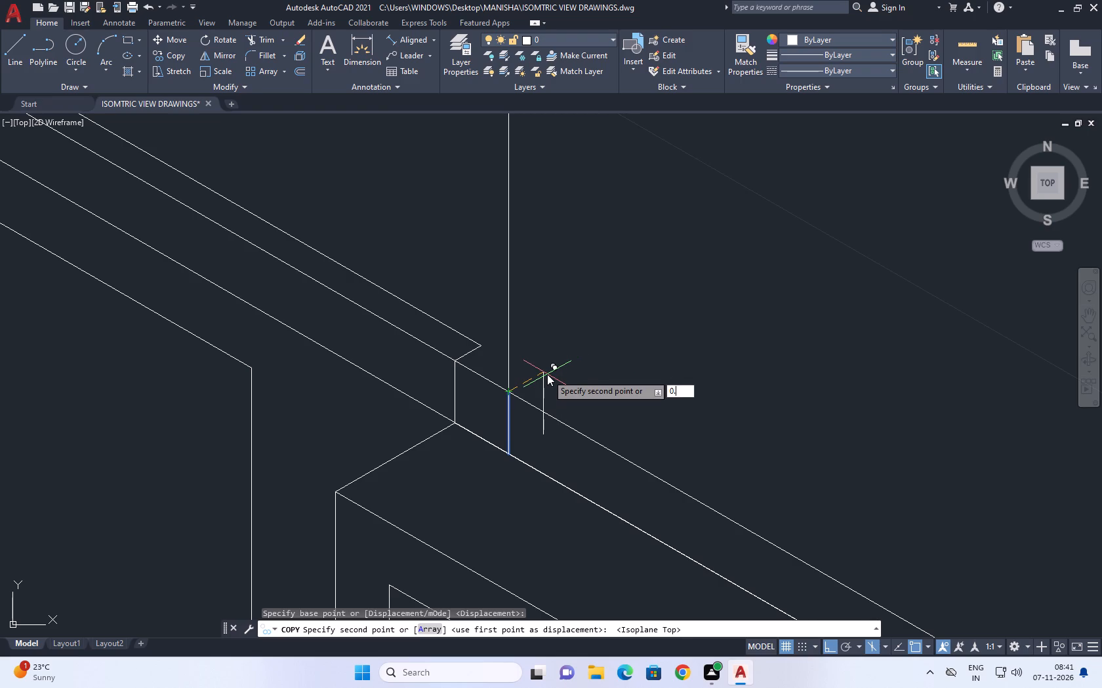
pyautogui.press('1')
pyautogui.press('BackSpace')
pyautogui.write('226')
pyautogui.press('Return')
pyautogui.moveTo(635, 268); pyautogui.dragTo(619, 277, button='right')
pyautogui.click(697, 298)
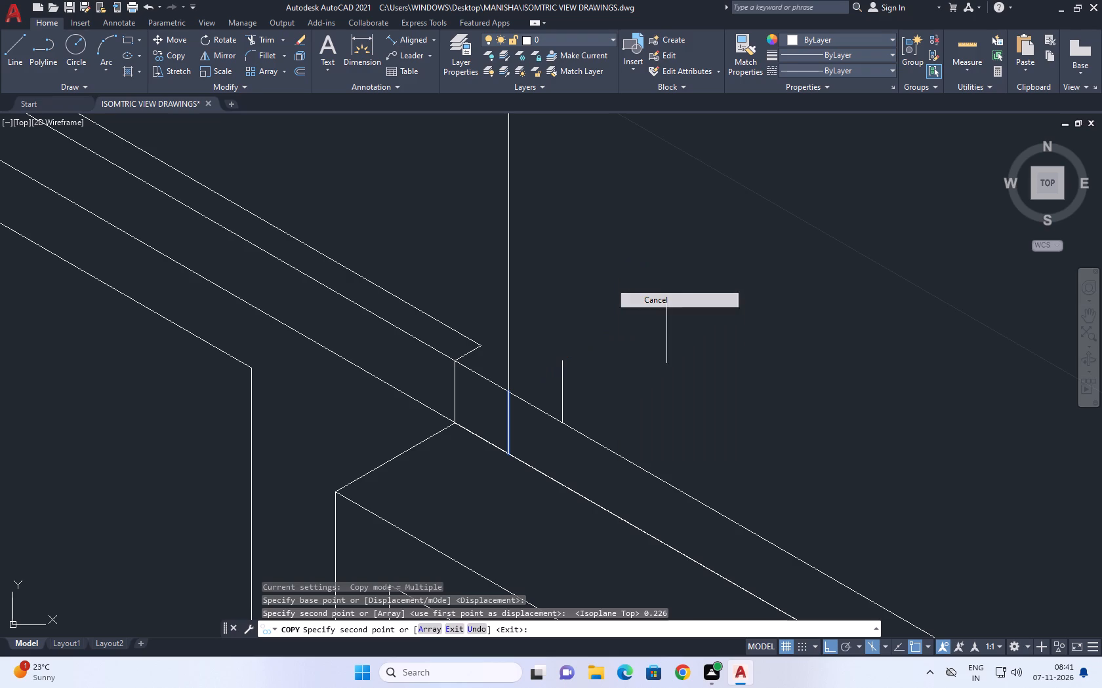
# Copy the wall's sloping top line from the tall vertical's lower end to the top of the newly copied short vertical.
pyautogui.moveTo(662, 337); pyautogui.dragTo(582, 394, button='middle')
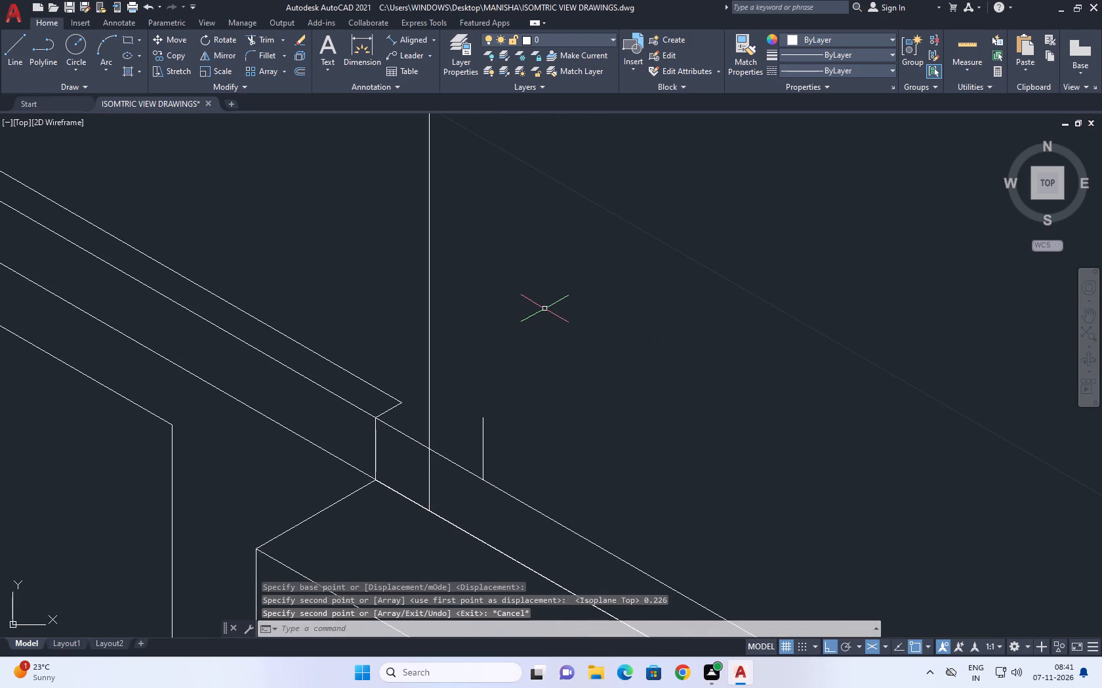
pyautogui.click(605, 501)
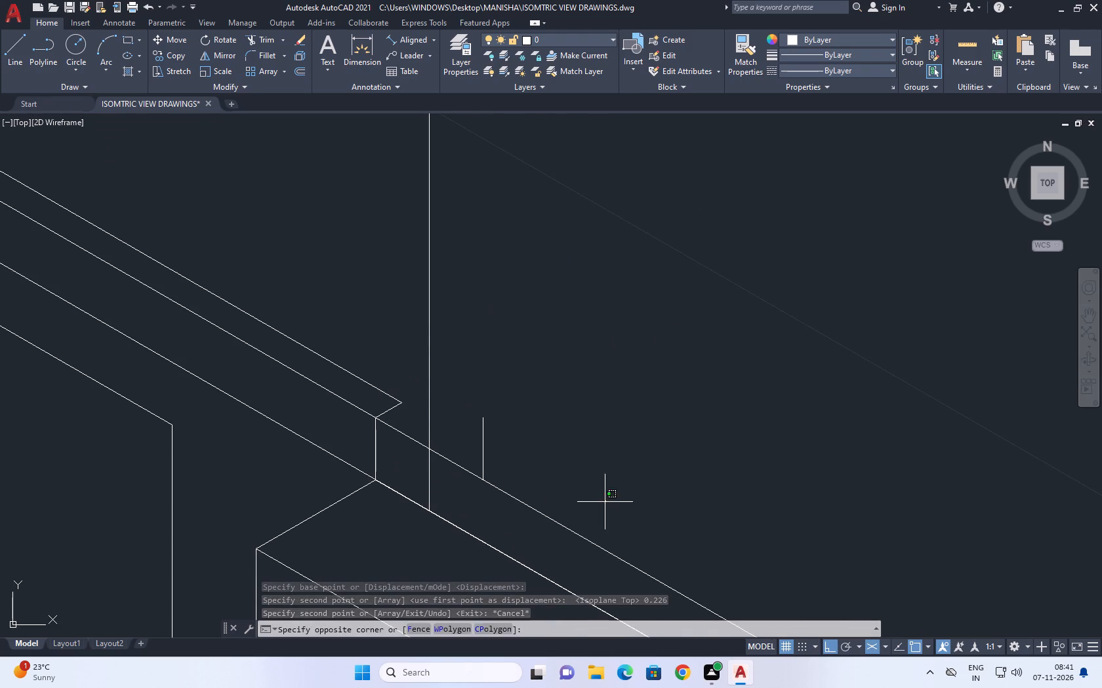
pyautogui.click(527, 531)
pyautogui.click(172, 54)
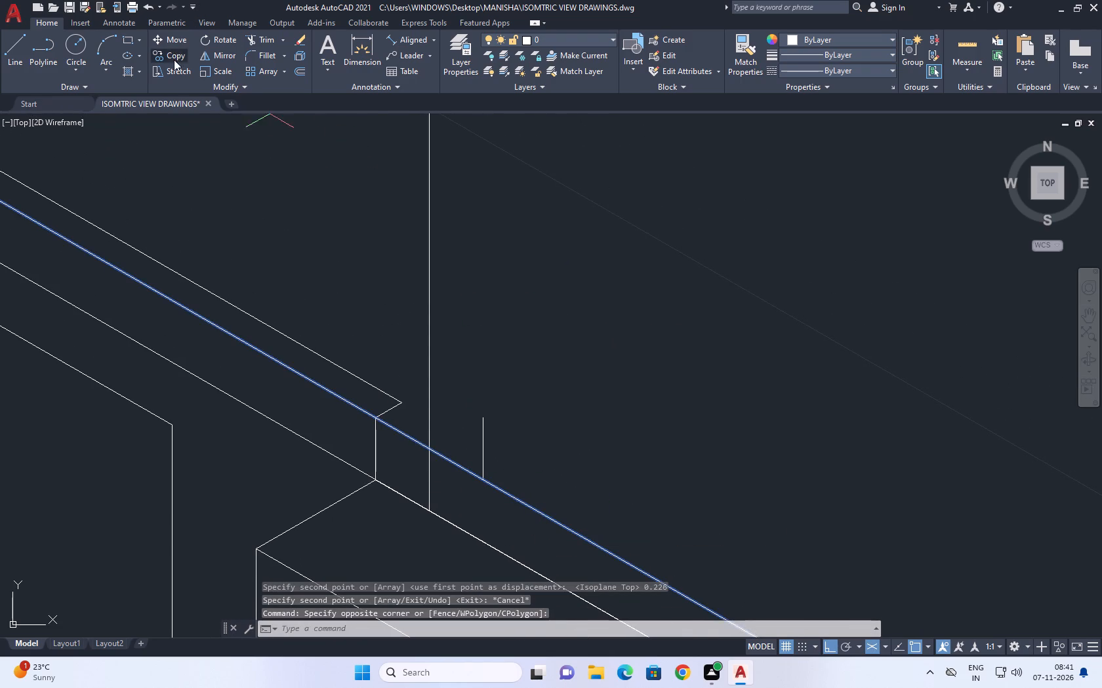
pyautogui.click(429, 449)
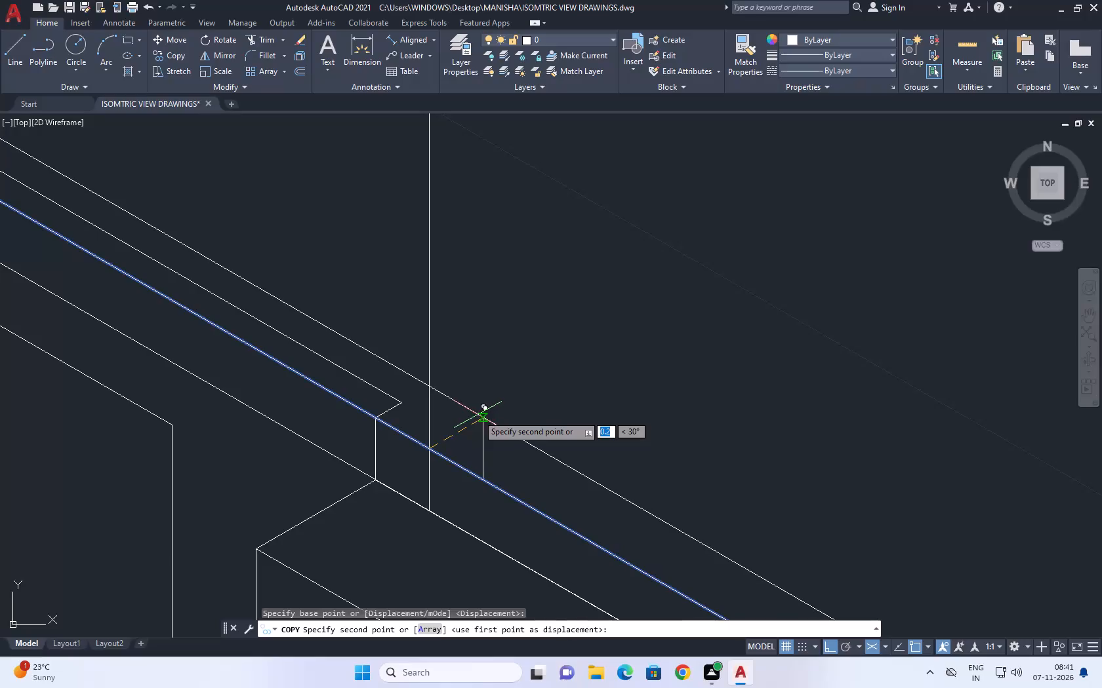
pyautogui.click(482, 419)
pyautogui.rightClick(495, 306)
pyautogui.click(556, 335)
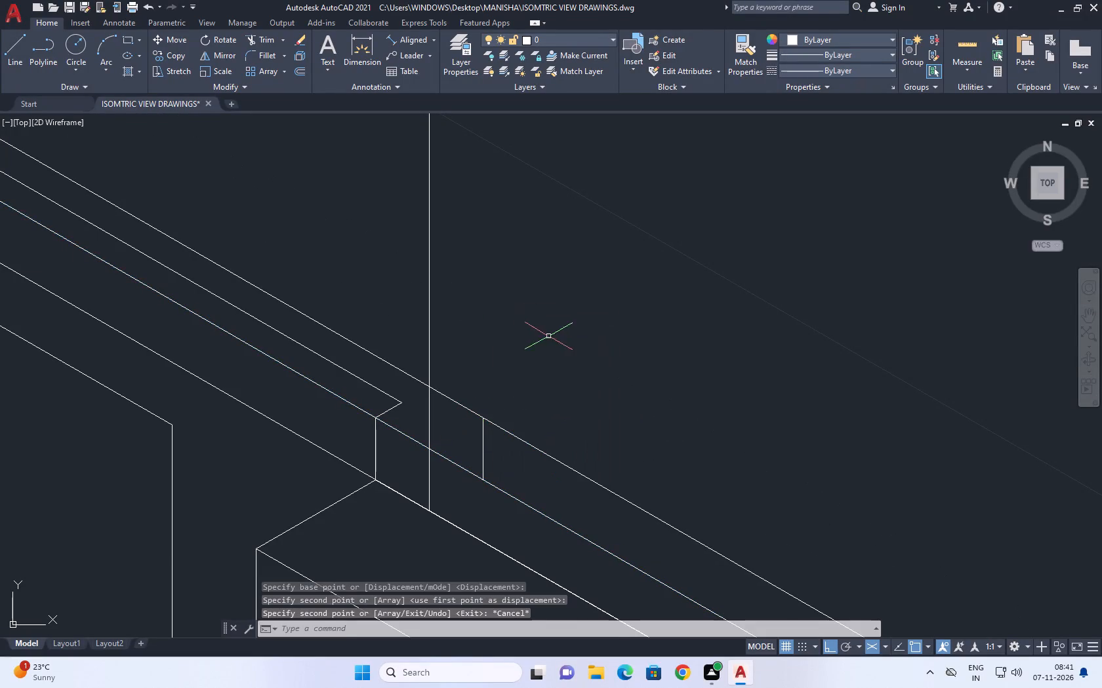
# Trim the copied sloping line where it runs past the tall vertical line above the four-part opening.
pyautogui.scroll(-2, 456, 333)
pyautogui.moveTo(451, 282); pyautogui.dragTo(526, 362, button='middle')
pyautogui.scroll(-2, 552, 362)
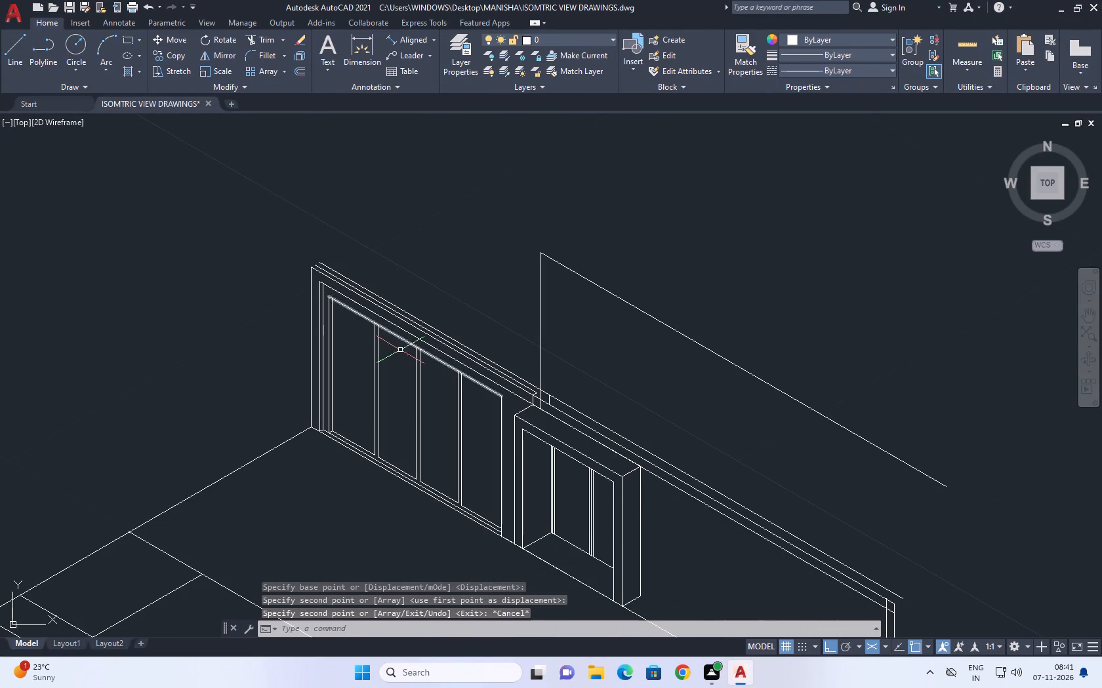
pyautogui.click(268, 40)
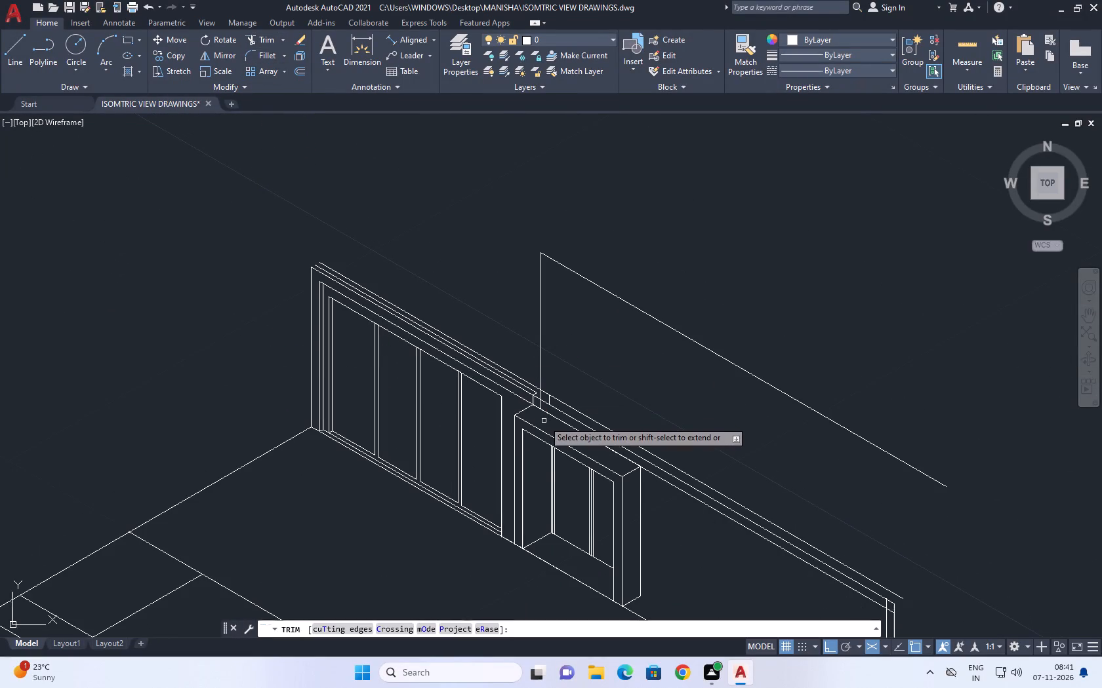
pyautogui.scroll(3, 541, 401)
pyautogui.scroll(1, 512, 351)
pyautogui.click(516, 347)
pyautogui.click(510, 356)
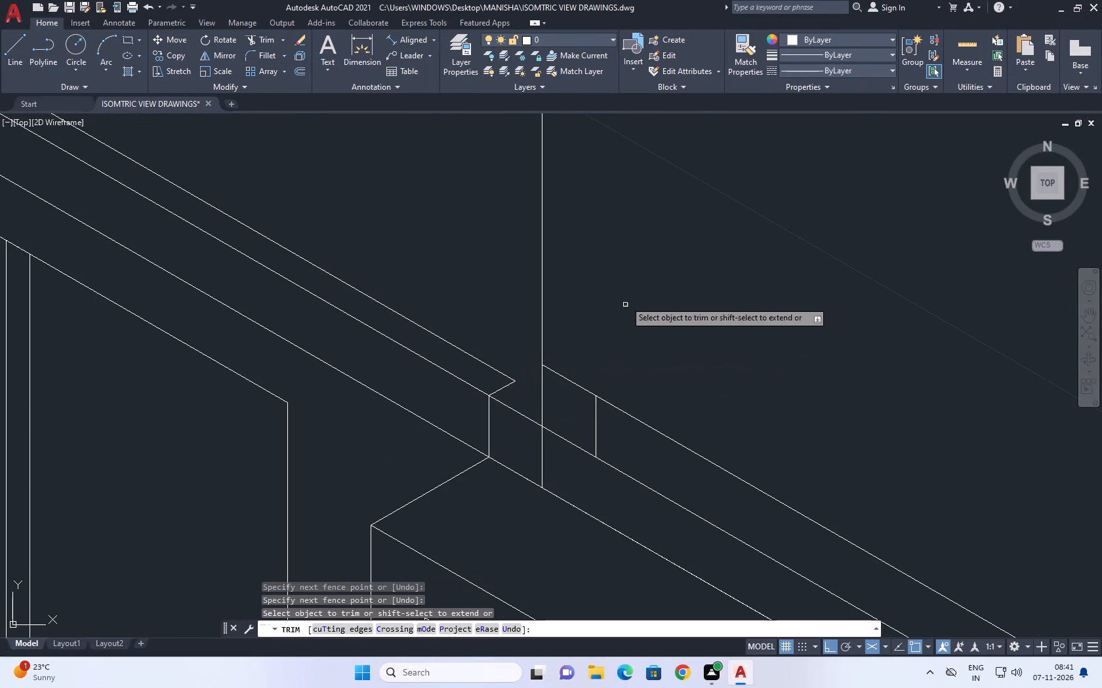
pyautogui.rightClick(616, 284)
pyautogui.click(648, 307)
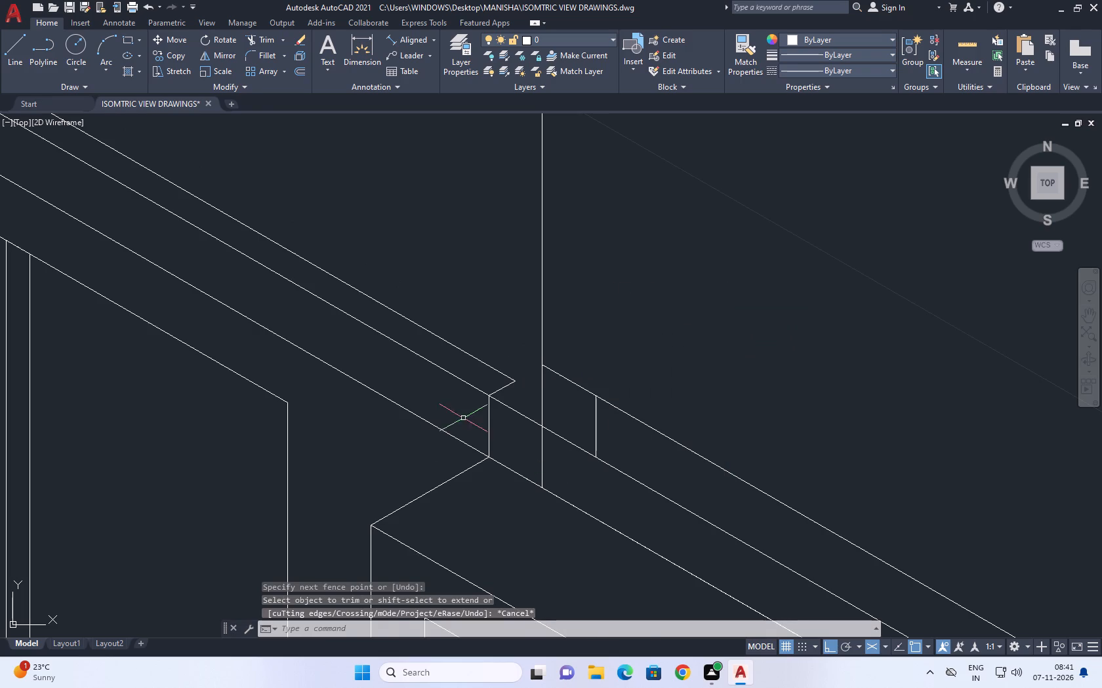
# Fillet the short slanted edge at the wall's top with the trimmed rear sloping line to form a closed corner.
pyautogui.moveTo(462, 418); pyautogui.dragTo(430, 486, button='middle')
pyautogui.scroll(2, 489, 441)
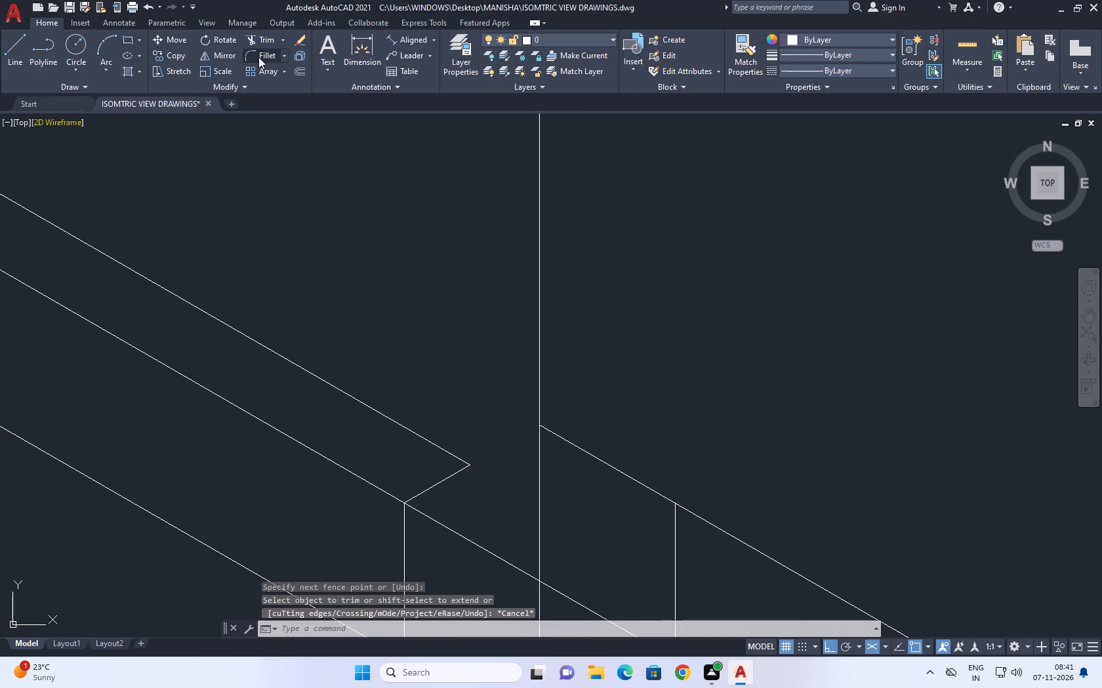
pyautogui.click(258, 57)
pyautogui.click(456, 472)
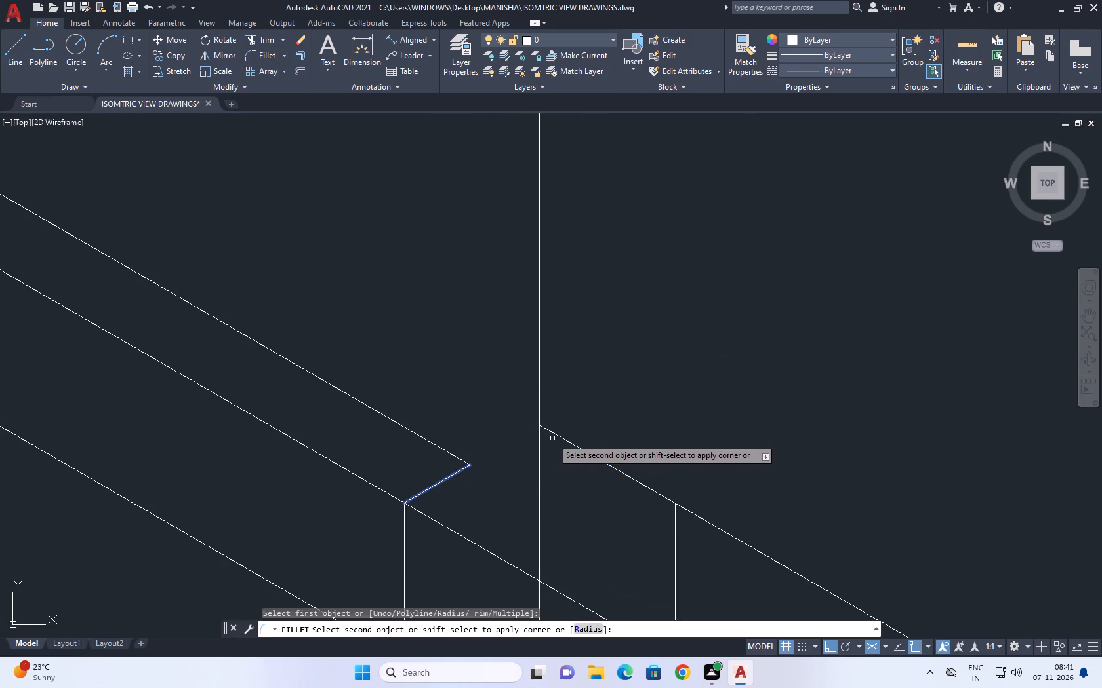
pyautogui.click(554, 436)
# Draw a line from where the tall vertical crosses the front sloping top line to the top of the rear short vertical.
pyautogui.scroll(-1, 554, 429)
pyautogui.moveTo(556, 434); pyautogui.dragTo(461, 377, button='middle')
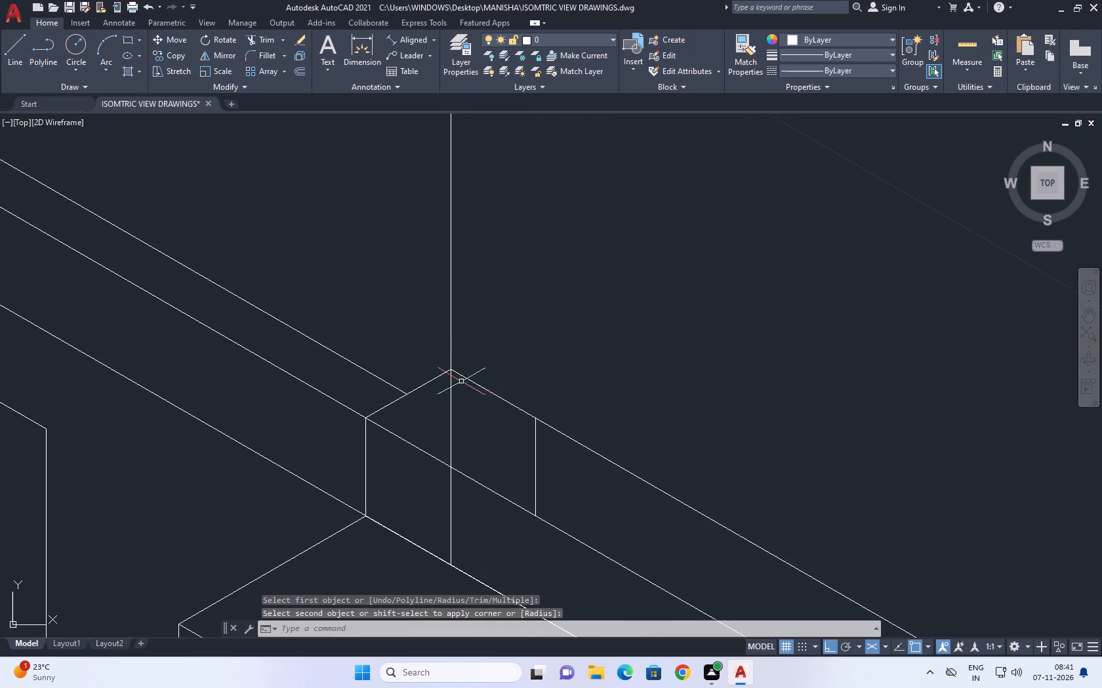
pyautogui.scroll(-1, 466, 391)
pyautogui.moveTo(488, 404); pyautogui.dragTo(454, 389, button='middle')
pyautogui.click(24, 58)
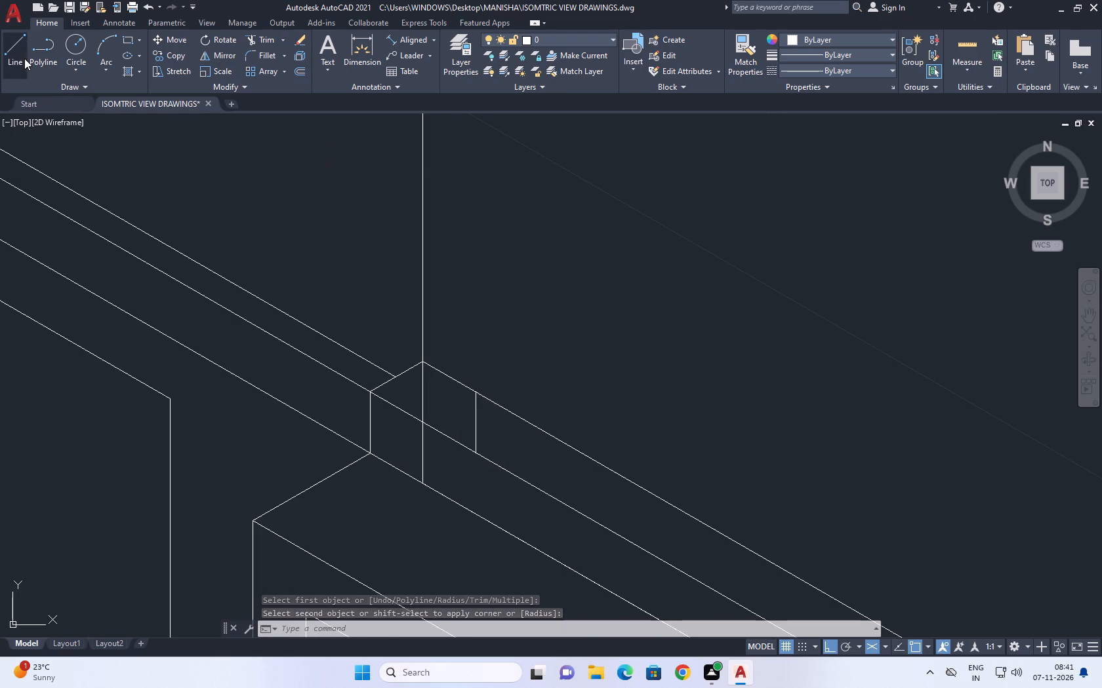
pyautogui.click(422, 419)
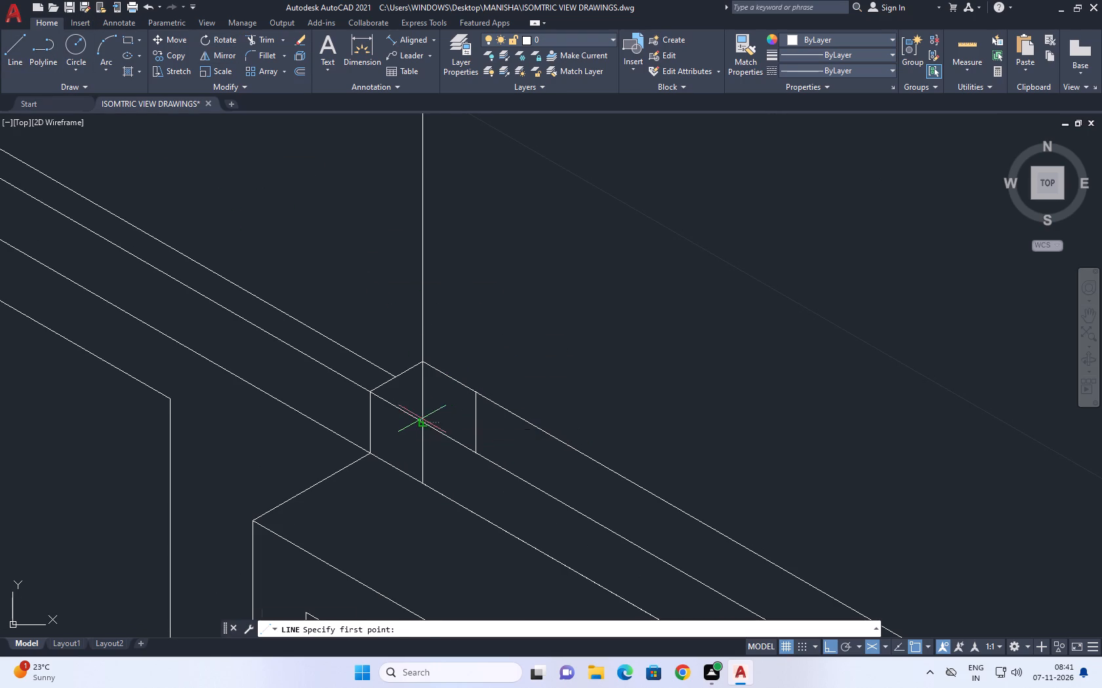
pyautogui.click(478, 391)
pyautogui.rightClick(506, 332)
pyautogui.click(544, 348)
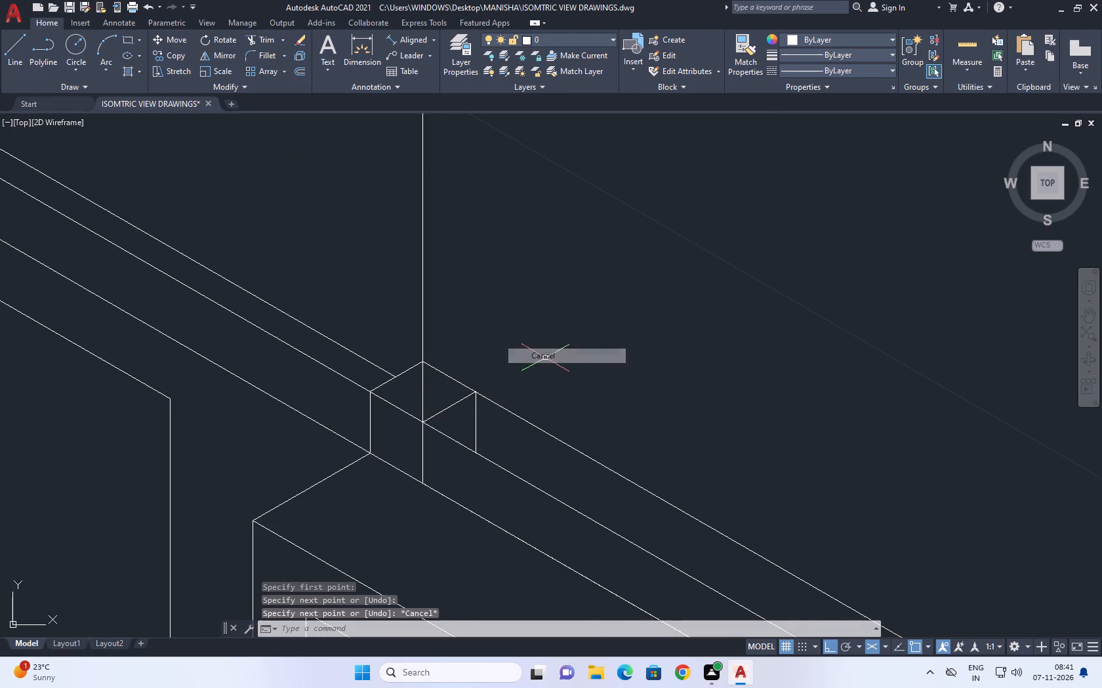
# Trim the tall vertical inside the small block's top face and the front sloping line across its end face.
pyautogui.scroll(-1, 541, 361)
pyautogui.moveTo(531, 348); pyautogui.dragTo(523, 362, button='middle')
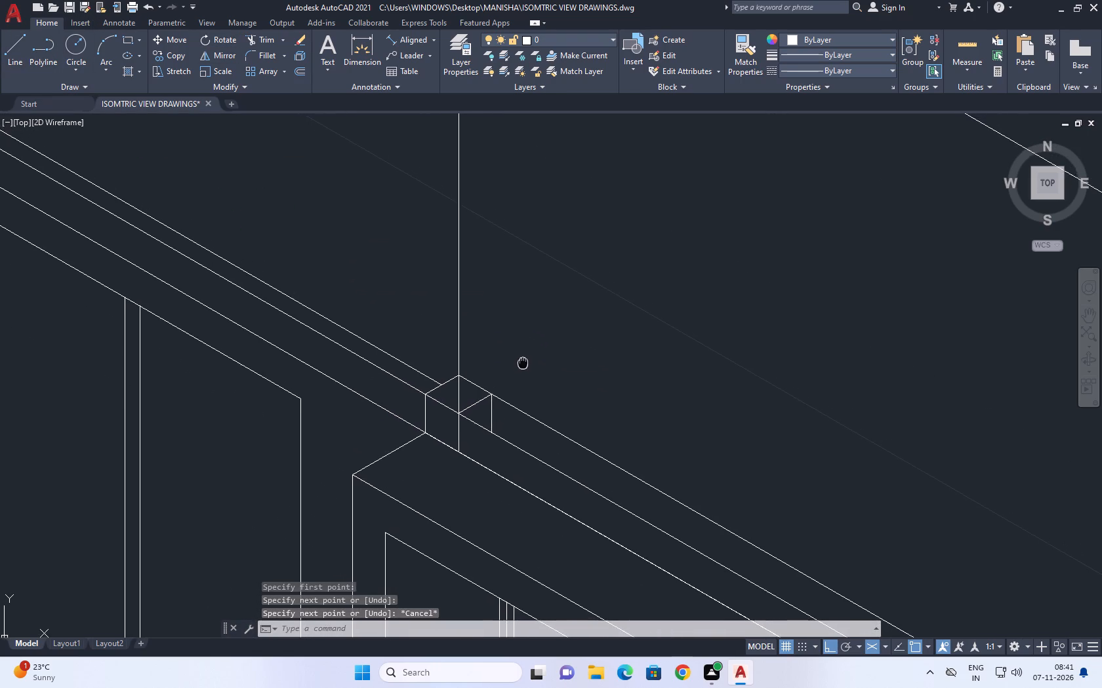
pyautogui.moveTo(523, 362); pyautogui.dragTo(520, 368, button='middle')
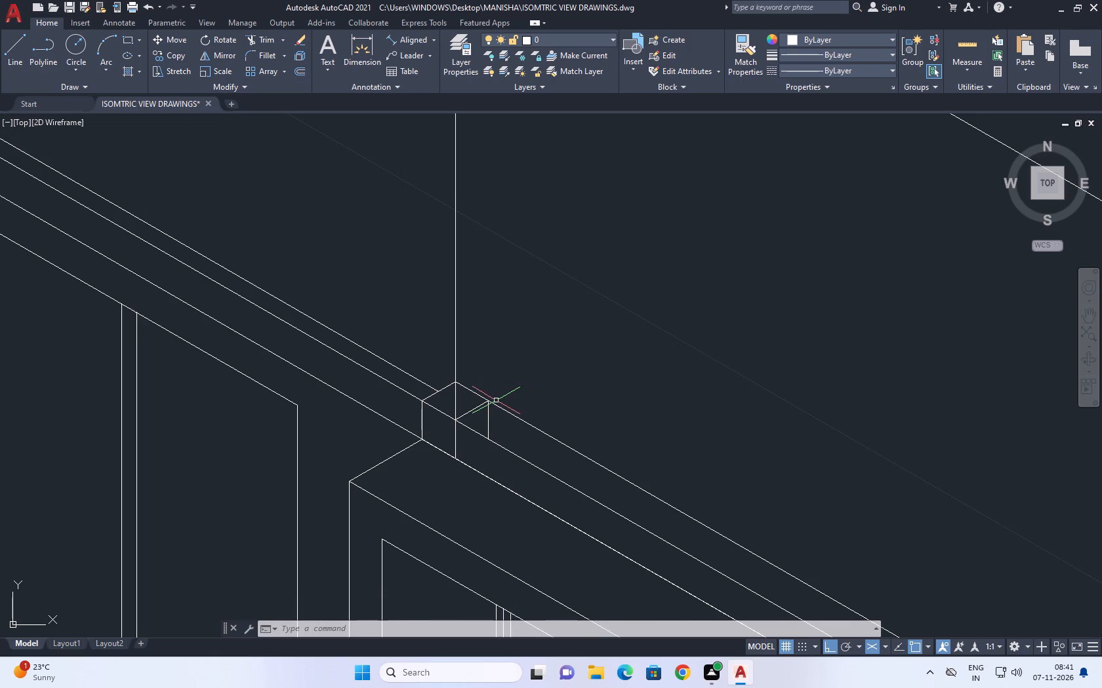
pyautogui.moveTo(532, 398); pyautogui.dragTo(506, 408, button='middle')
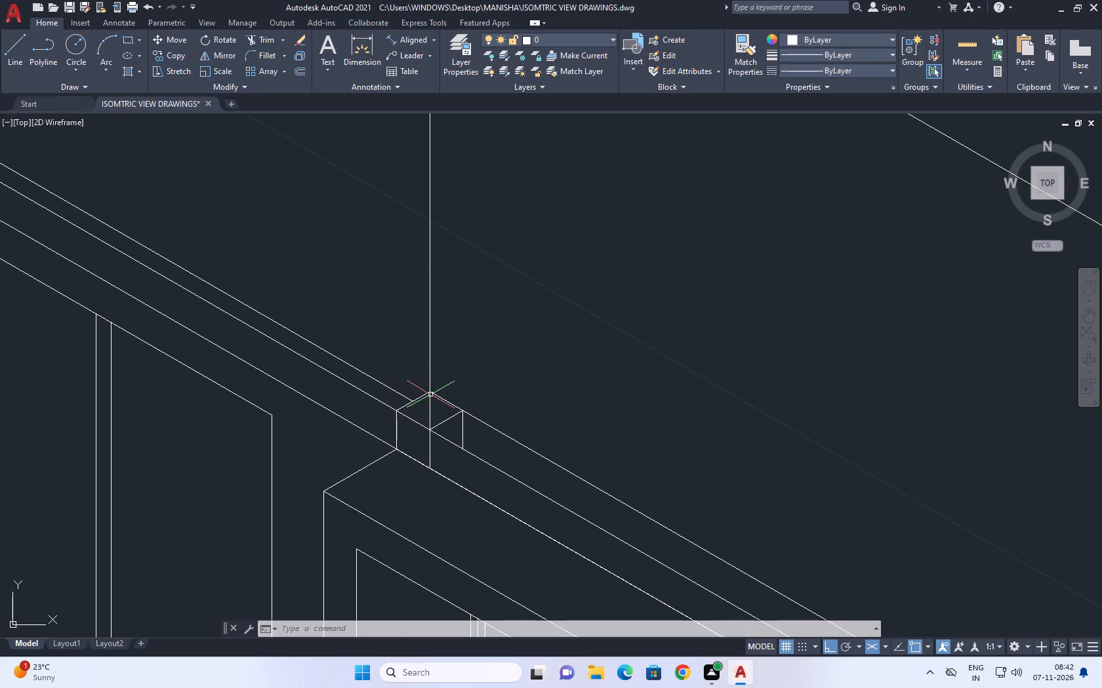
pyautogui.scroll(1, 437, 391)
pyautogui.scroll(1, 300, 428)
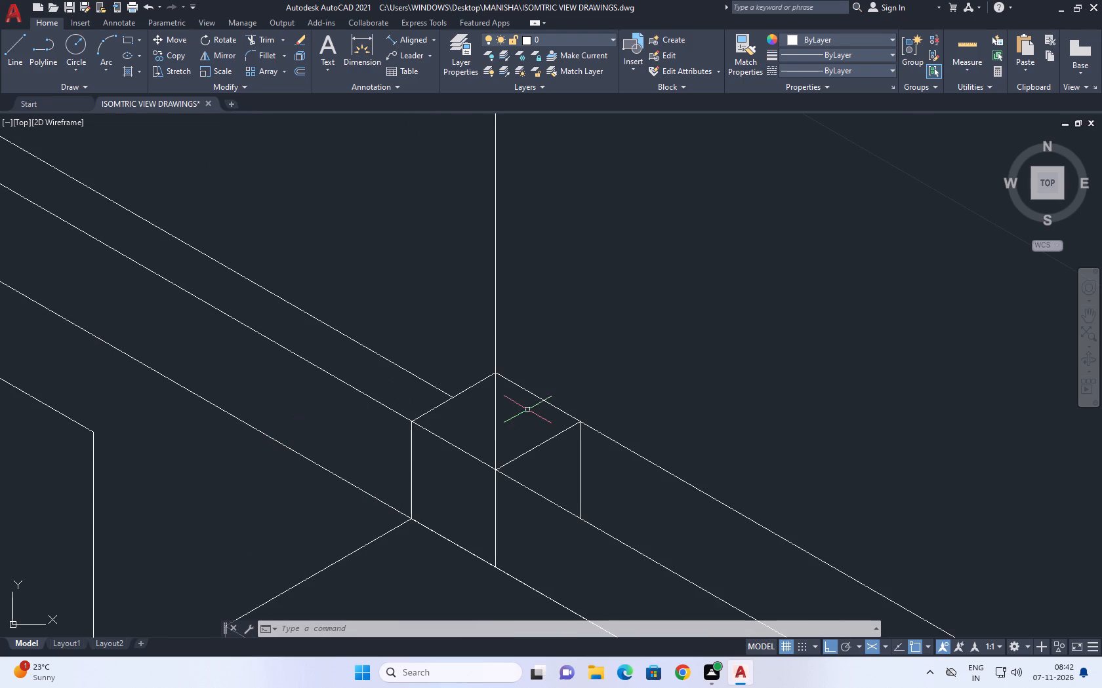
pyautogui.moveTo(505, 404); pyautogui.dragTo(493, 402, button='middle')
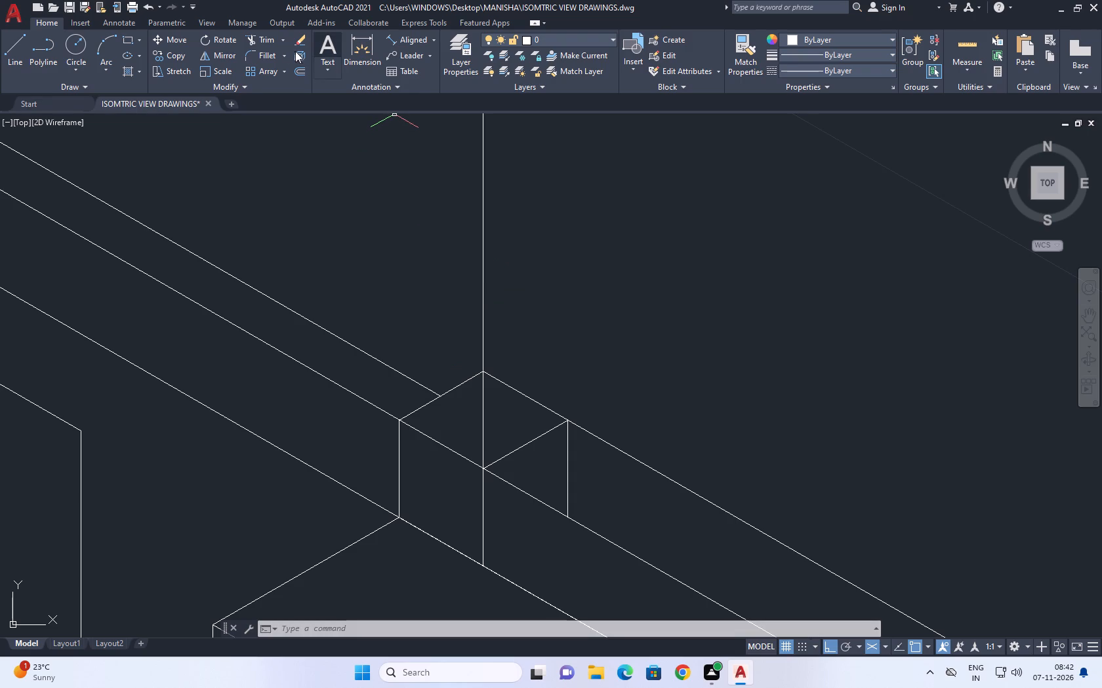
pyautogui.click(263, 35)
pyautogui.click(483, 437)
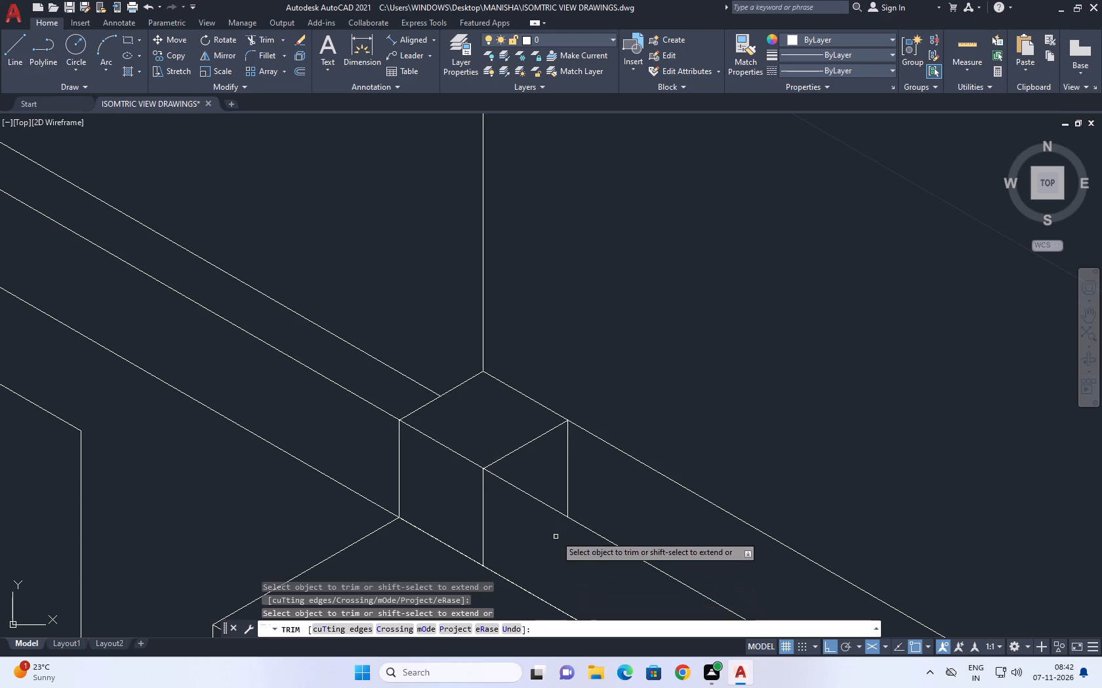
pyautogui.click(541, 502)
pyautogui.rightClick(594, 480)
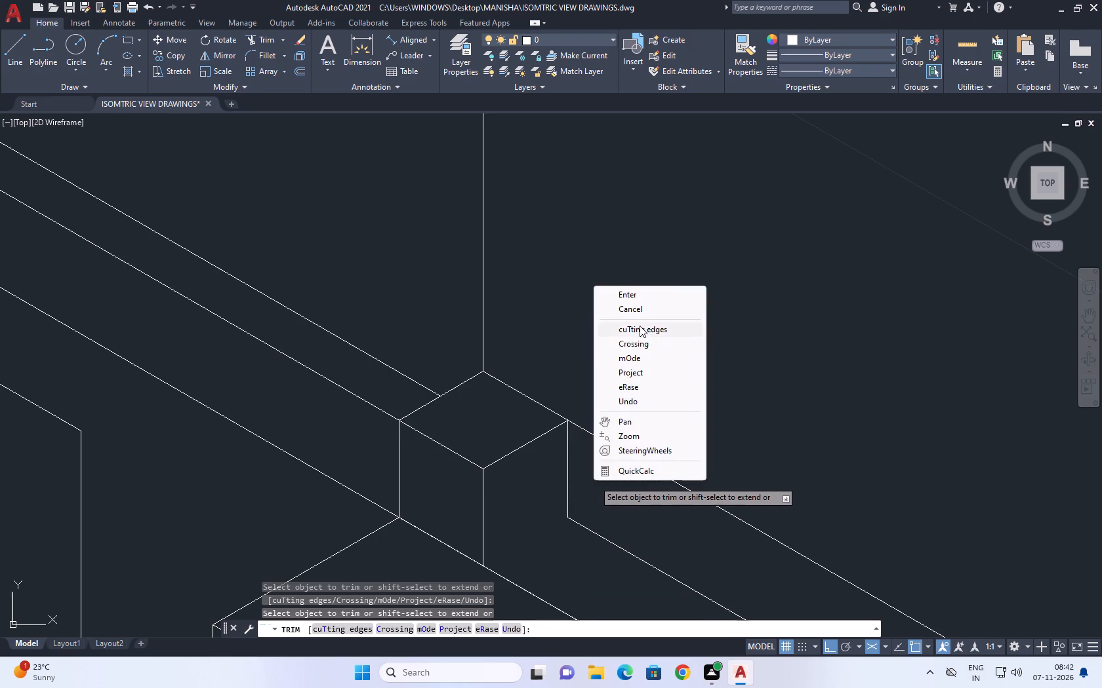
pyautogui.click(649, 311)
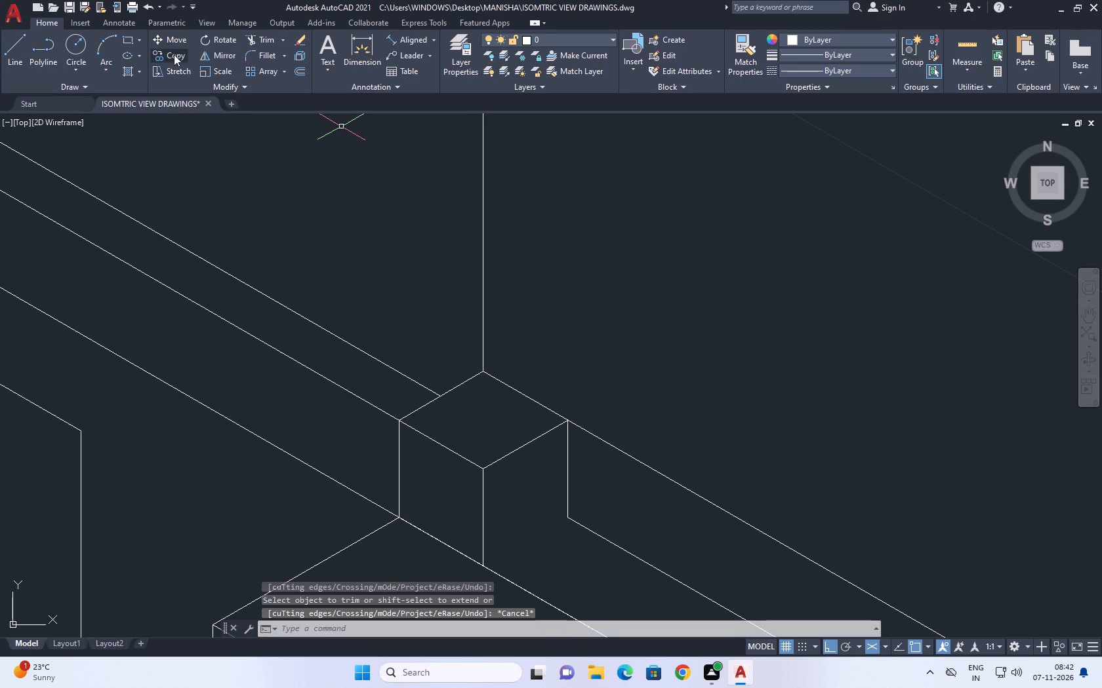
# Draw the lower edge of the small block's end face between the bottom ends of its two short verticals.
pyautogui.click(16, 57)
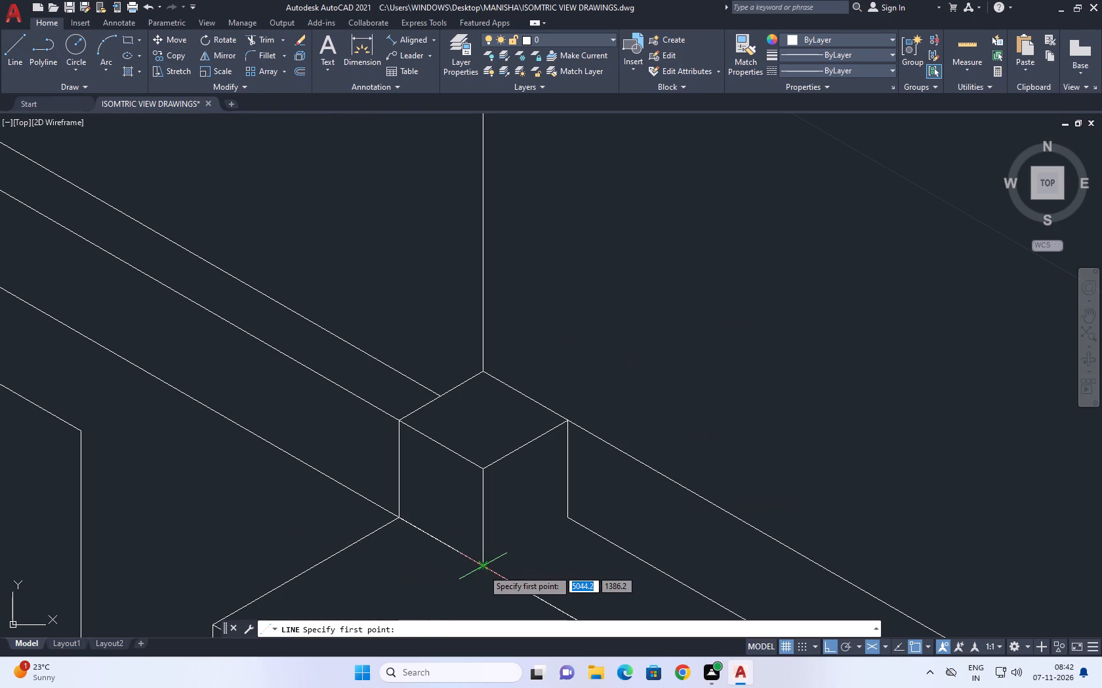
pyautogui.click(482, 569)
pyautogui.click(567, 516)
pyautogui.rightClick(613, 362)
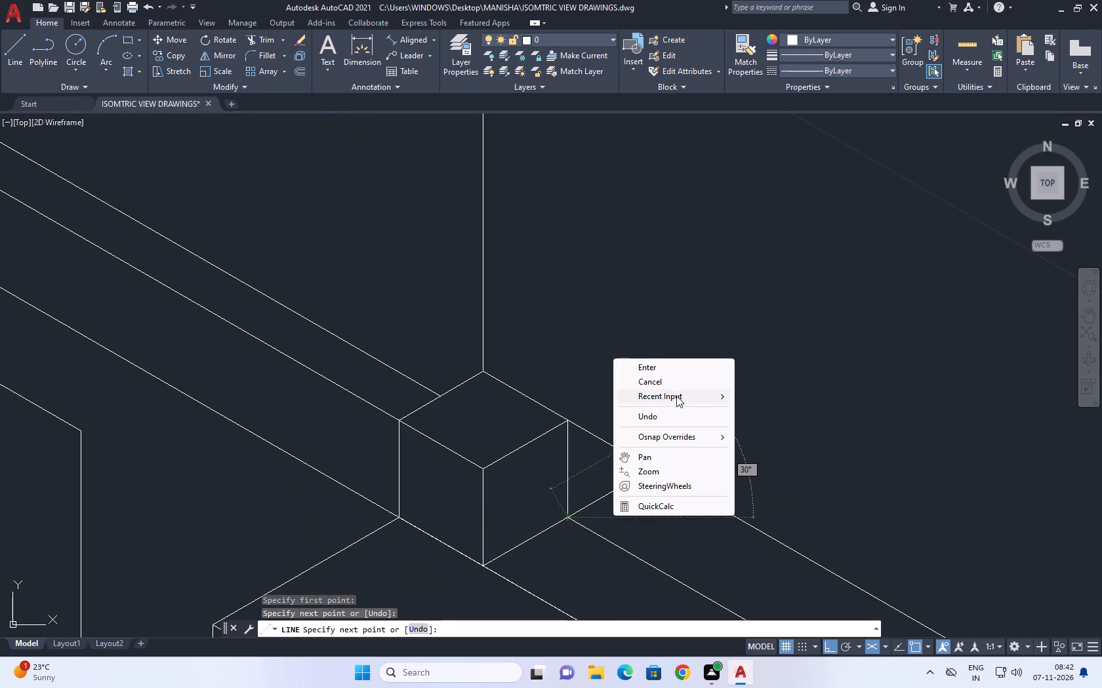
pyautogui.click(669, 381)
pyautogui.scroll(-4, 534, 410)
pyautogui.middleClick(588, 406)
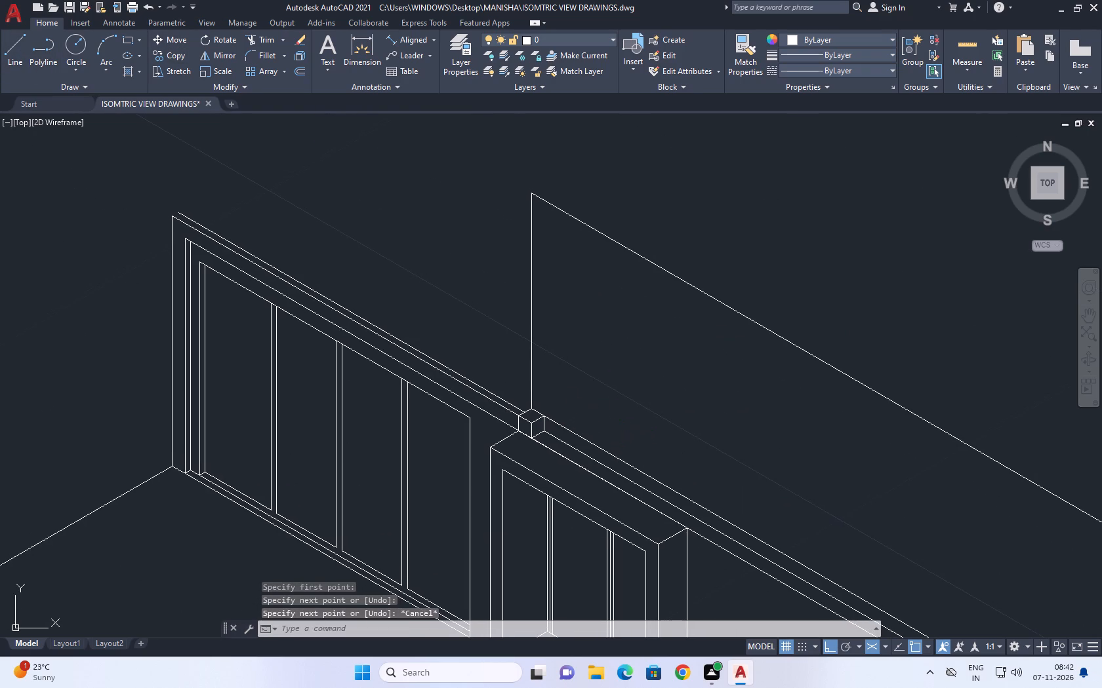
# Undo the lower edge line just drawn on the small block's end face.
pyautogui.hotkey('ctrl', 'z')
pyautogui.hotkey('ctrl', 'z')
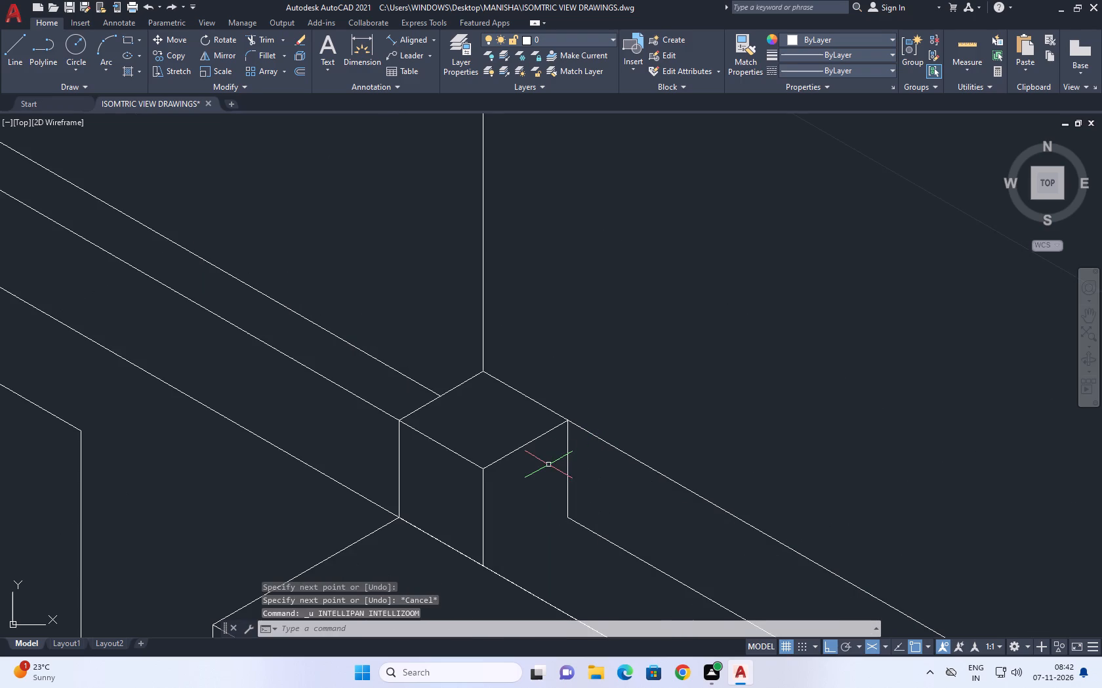
# Undo the earlier trims on the small block, restoring the tall vertical and the front sloping line.
pyautogui.hotkey('ctrl', 'z')
pyautogui.hotkey('ctrl', 'z')
# Trim the piece of the front sloping line that crosses the small block's end face.
pyautogui.scroll(-4, 554, 467)
pyautogui.moveTo(563, 453); pyautogui.dragTo(567, 459, button='middle')
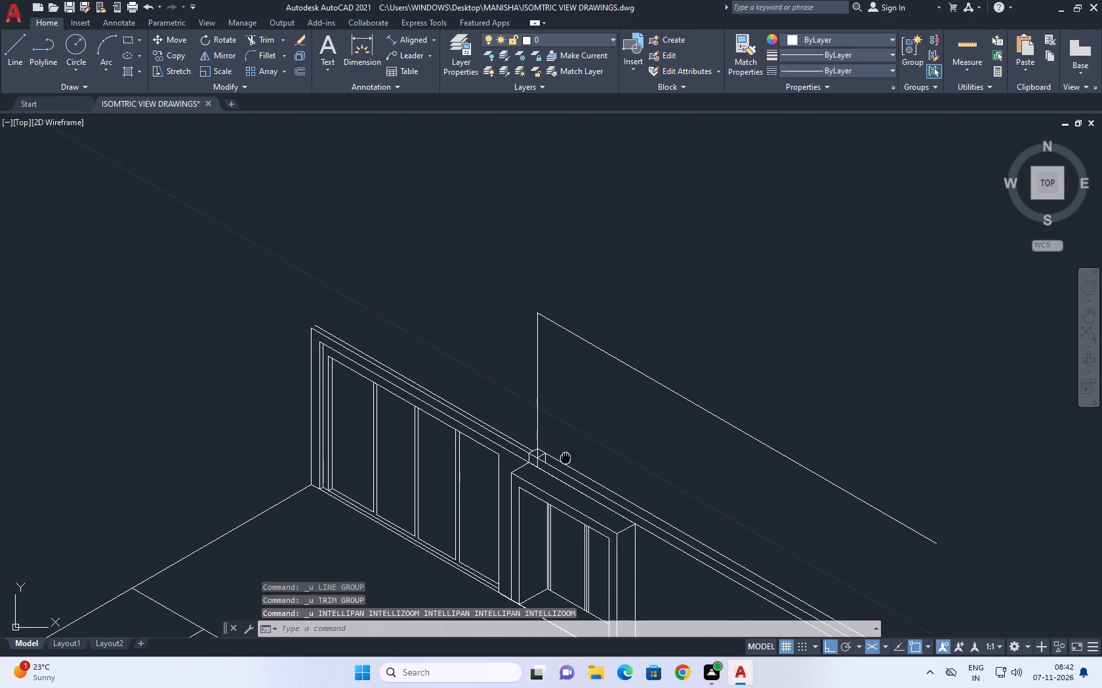
pyautogui.moveTo(567, 459); pyautogui.dragTo(569, 463, button='middle')
pyautogui.scroll(2, 533, 475)
pyautogui.moveTo(563, 451); pyautogui.dragTo(578, 497, button='middle')
pyautogui.moveTo(590, 505); pyautogui.dragTo(596, 522, button='middle')
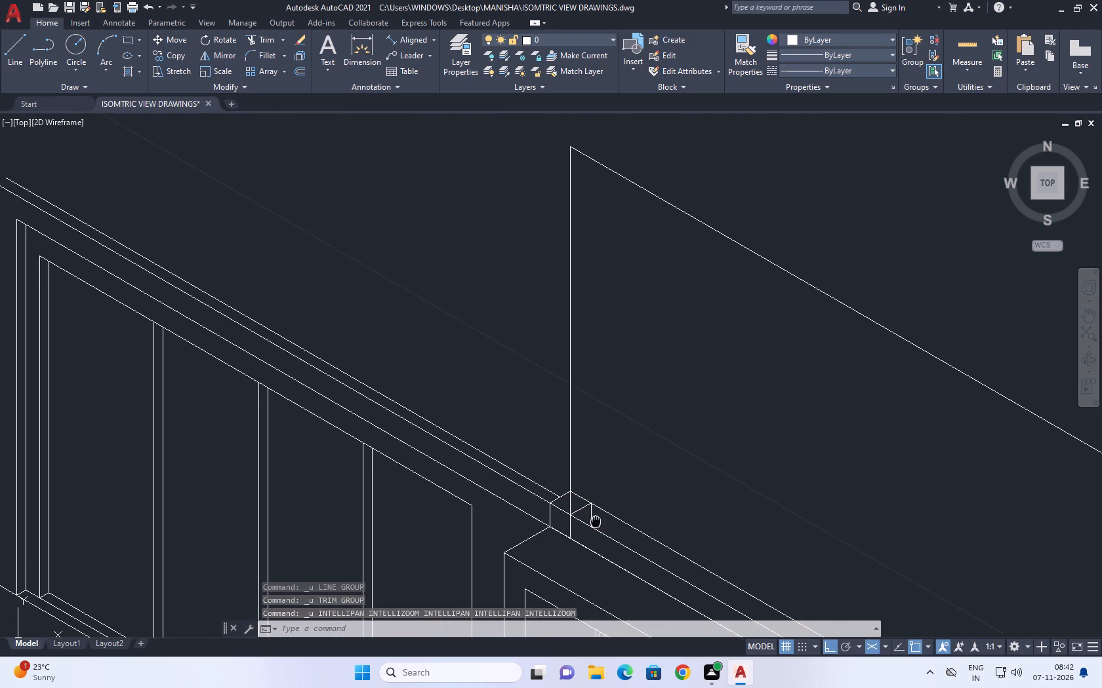
pyautogui.moveTo(596, 522); pyautogui.dragTo(357, 506, button='middle')
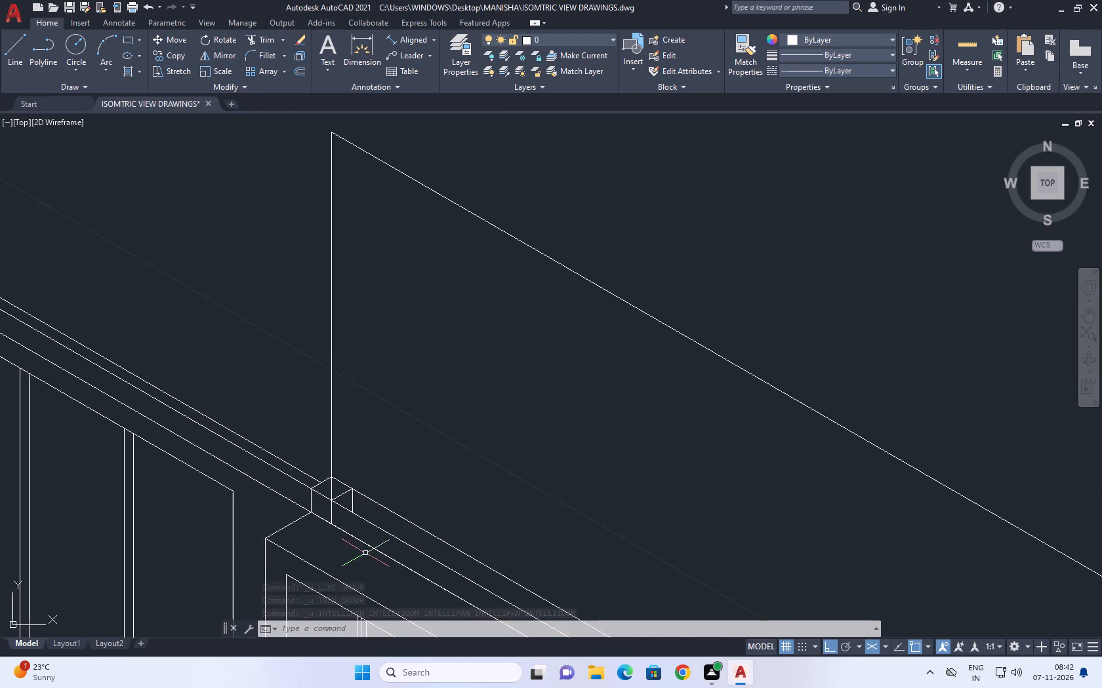
pyautogui.moveTo(358, 503); pyautogui.dragTo(461, 451, button='middle')
pyautogui.scroll(2, 441, 459)
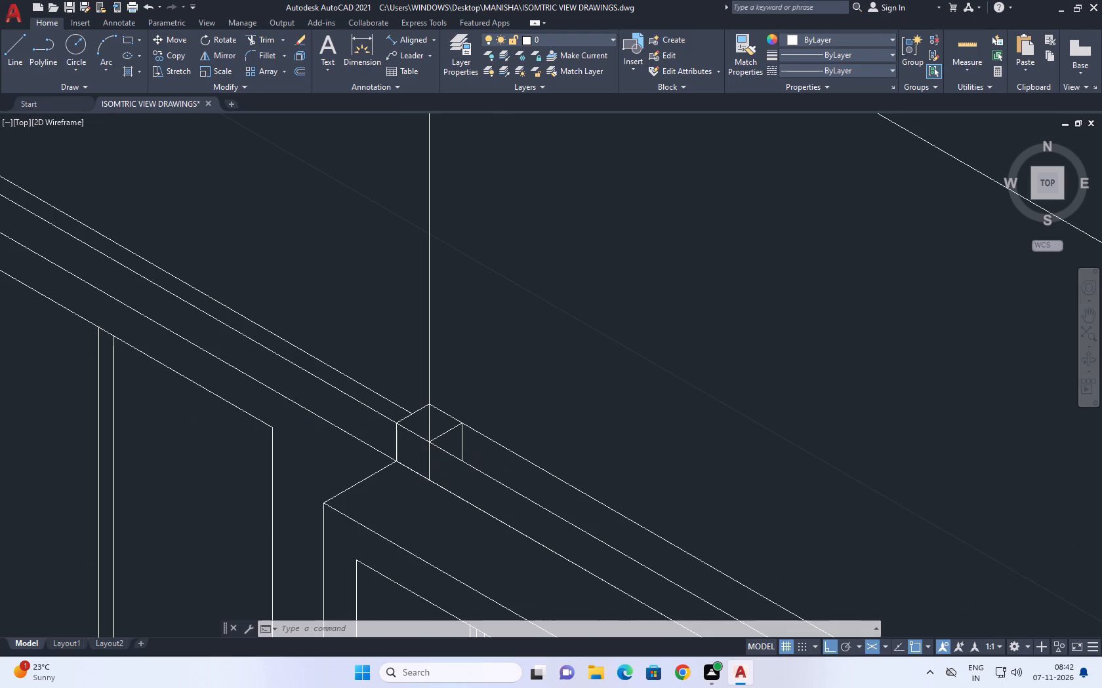
pyautogui.write('TR')
pyautogui.press('space')
pyautogui.click(446, 449)
pyautogui.press('space')
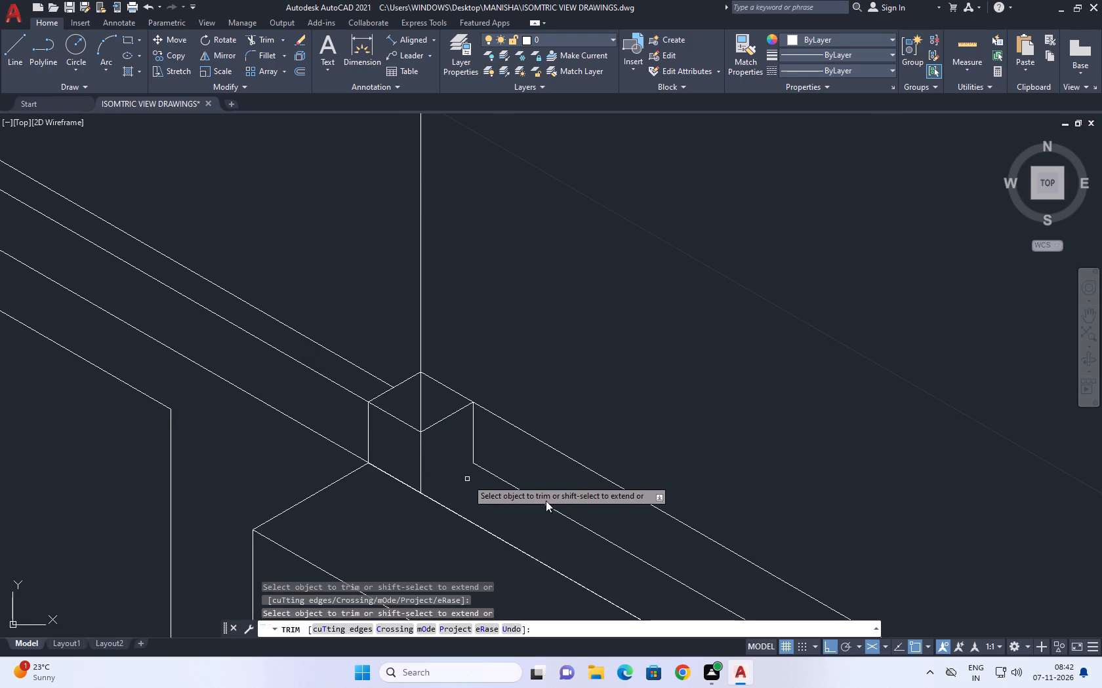
# Draw the lower edge of the small block's end face, from the rear short vertical's bottom to the front vertical's bottom.
pyautogui.scroll(-1, 462, 484)
pyautogui.press('l')
pyautogui.press('space')
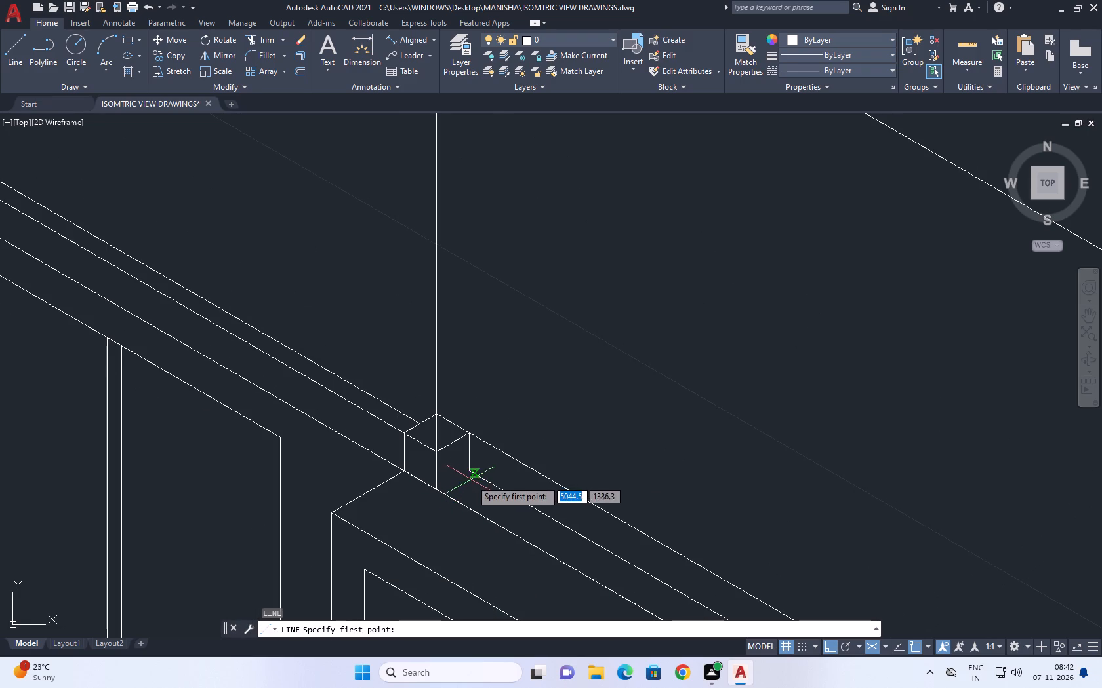
pyautogui.click(468, 473)
pyautogui.click(438, 491)
pyautogui.press('space')
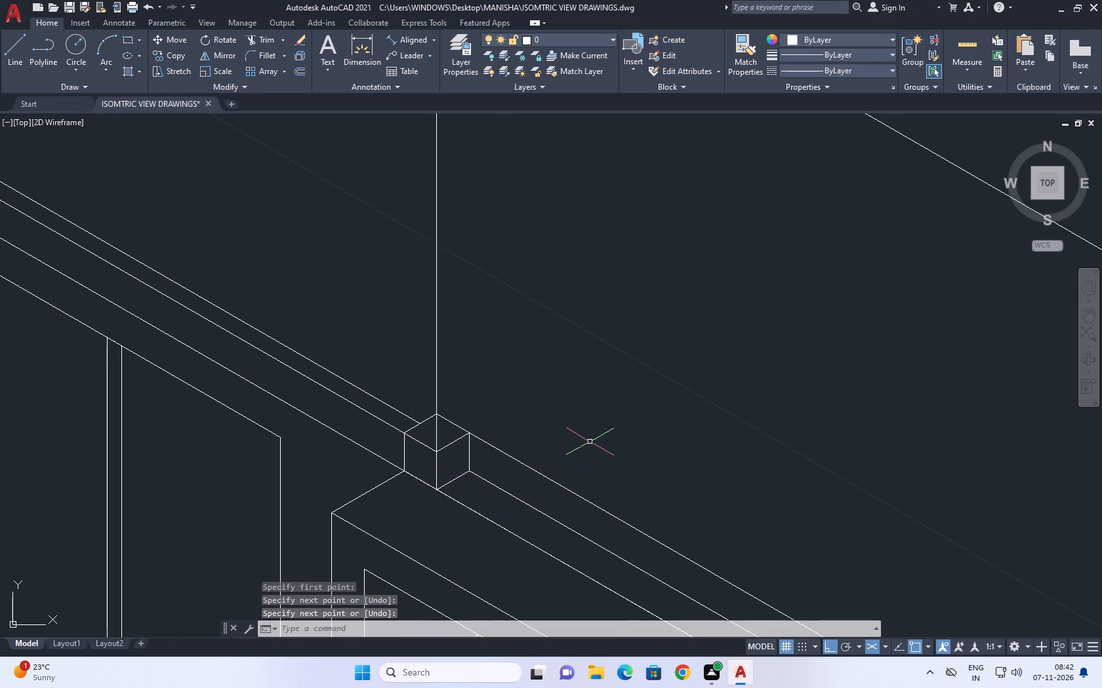
# Delete the overlapping line along the rear top edge of the projecting gate frame.
pyautogui.scroll(-1, 588, 438)
pyautogui.moveTo(612, 436); pyautogui.dragTo(453, 329, button='middle')
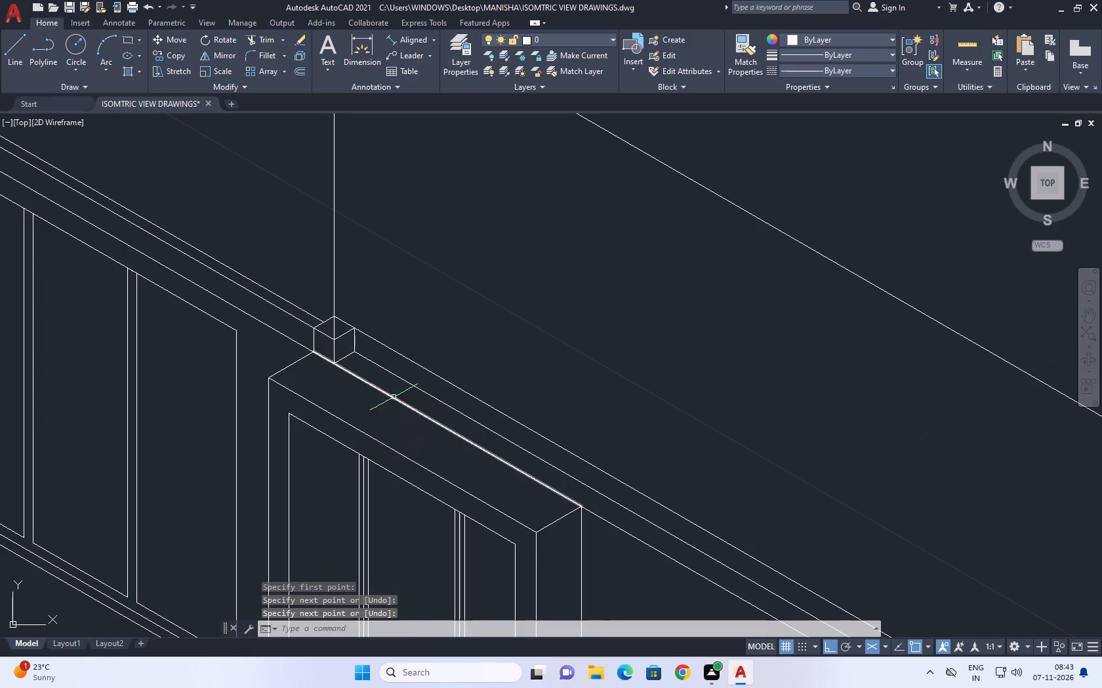
pyautogui.click(392, 400)
pyautogui.press('Delete')
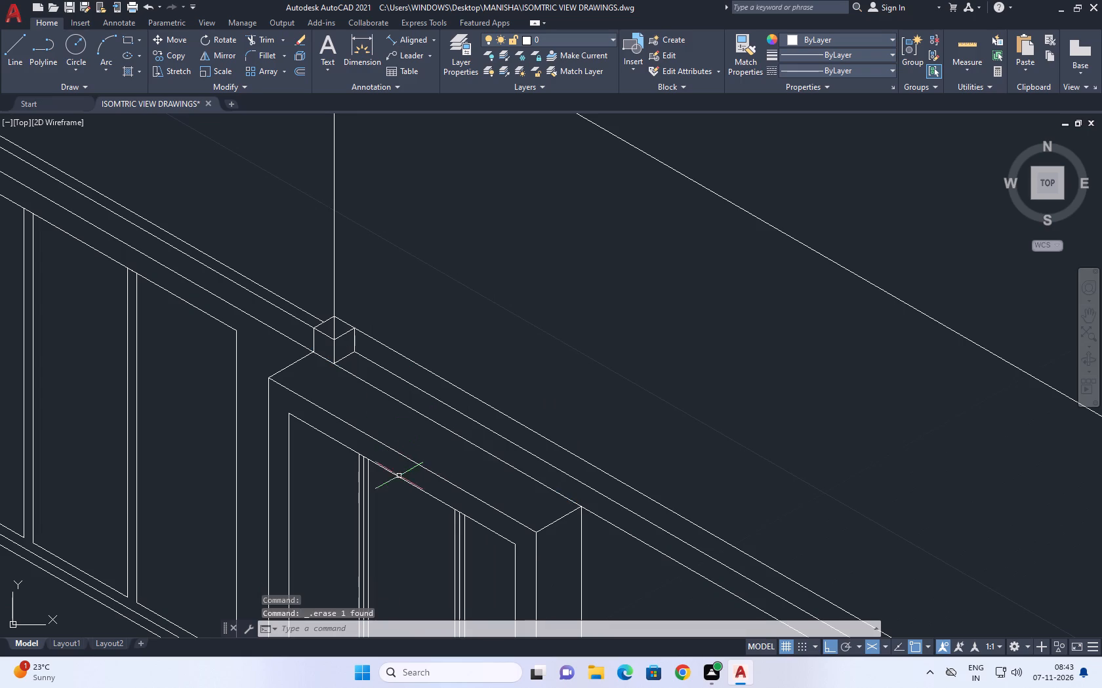
# Draw a second tall vertical from the rear top corner of the small block's end face up past the upper sloping line.
pyautogui.scroll(-1, 291, 430)
pyautogui.moveTo(195, 433); pyautogui.dragTo(473, 571, button='middle')
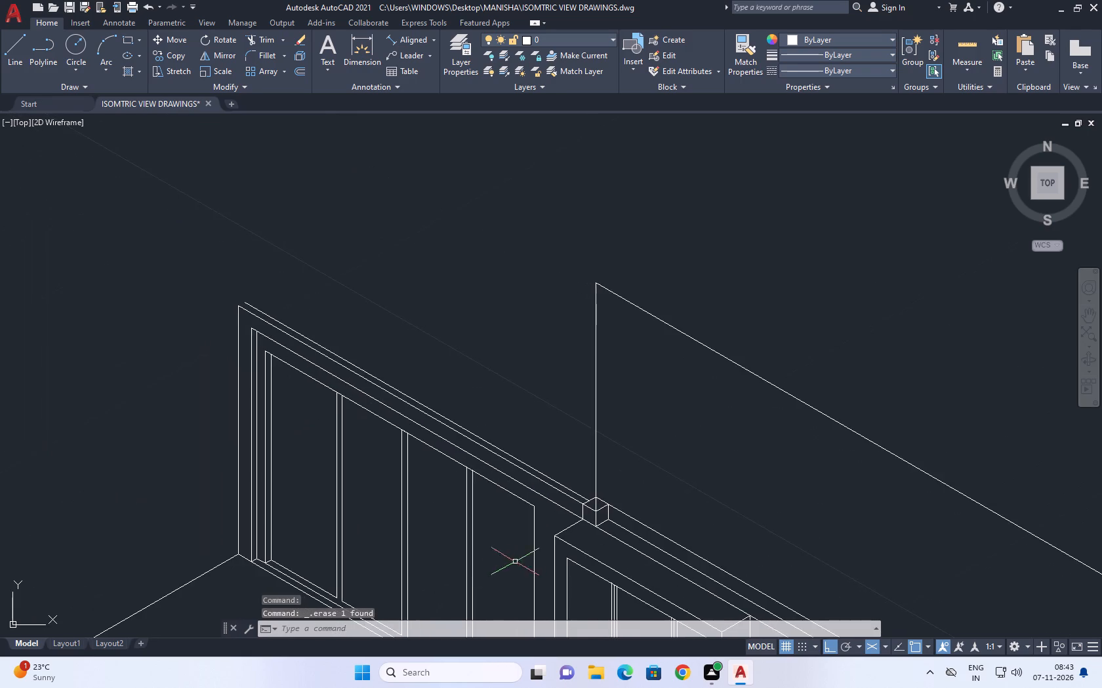
pyautogui.scroll(-1, 533, 552)
pyautogui.moveTo(594, 531); pyautogui.dragTo(600, 564, button='middle')
pyautogui.write('L')
pyautogui.press('space')
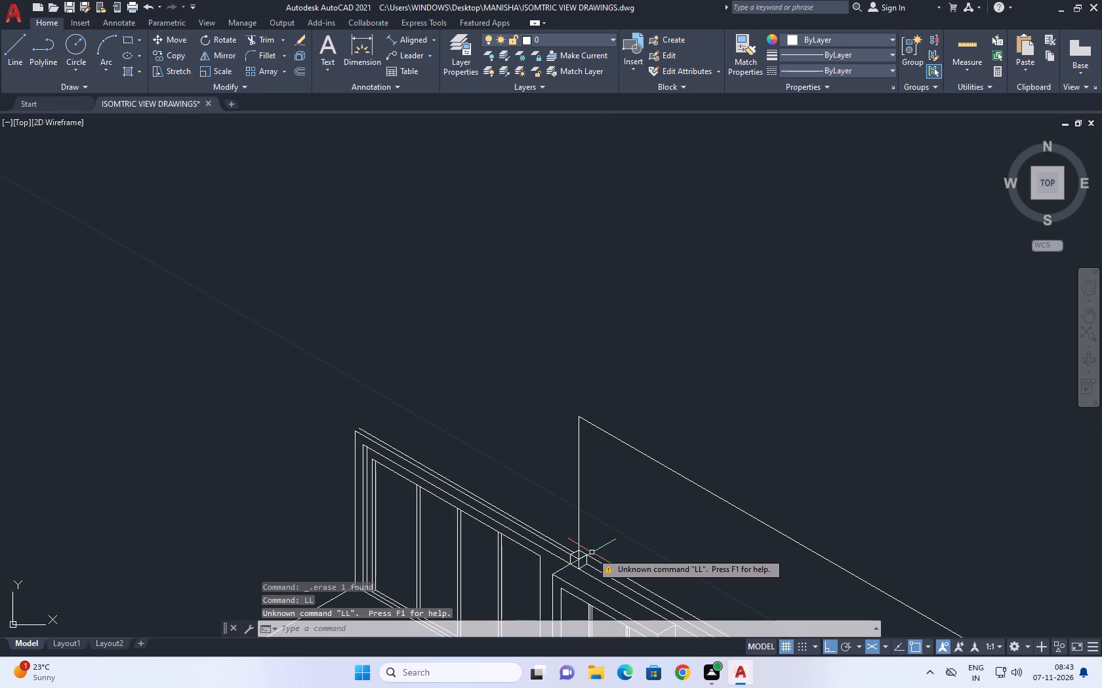
pyautogui.write('L')
pyautogui.press('space')
pyautogui.scroll(2, 592, 553)
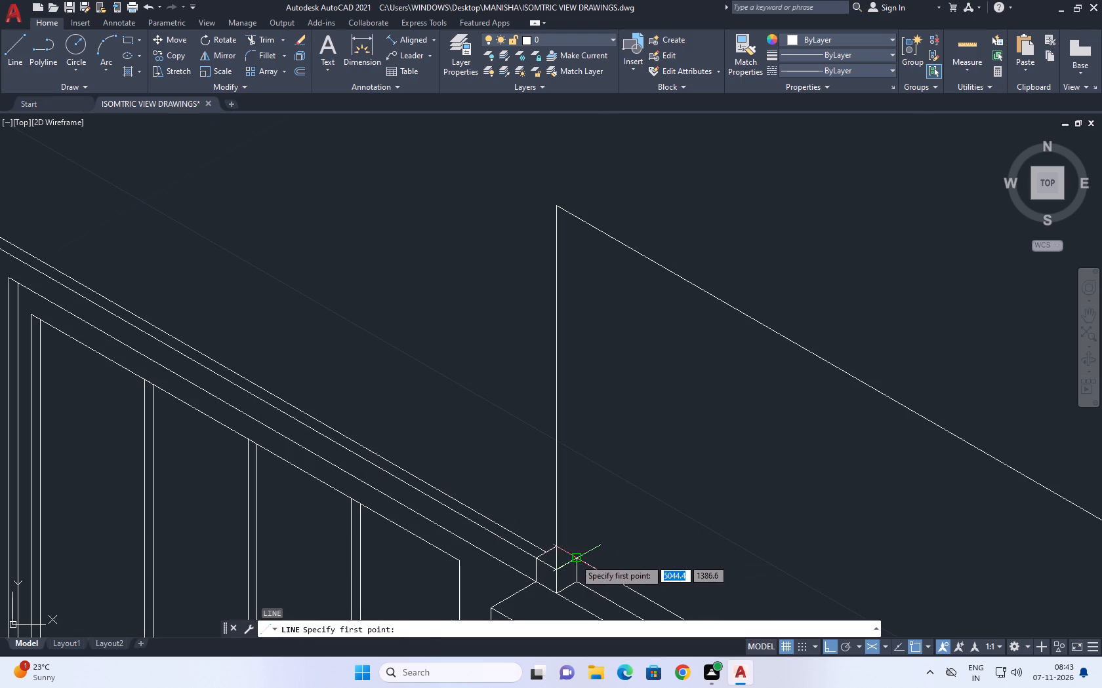
pyautogui.click(575, 558)
pyautogui.moveTo(581, 285); pyautogui.dragTo(582, 355, button='middle')
pyautogui.press('F5')
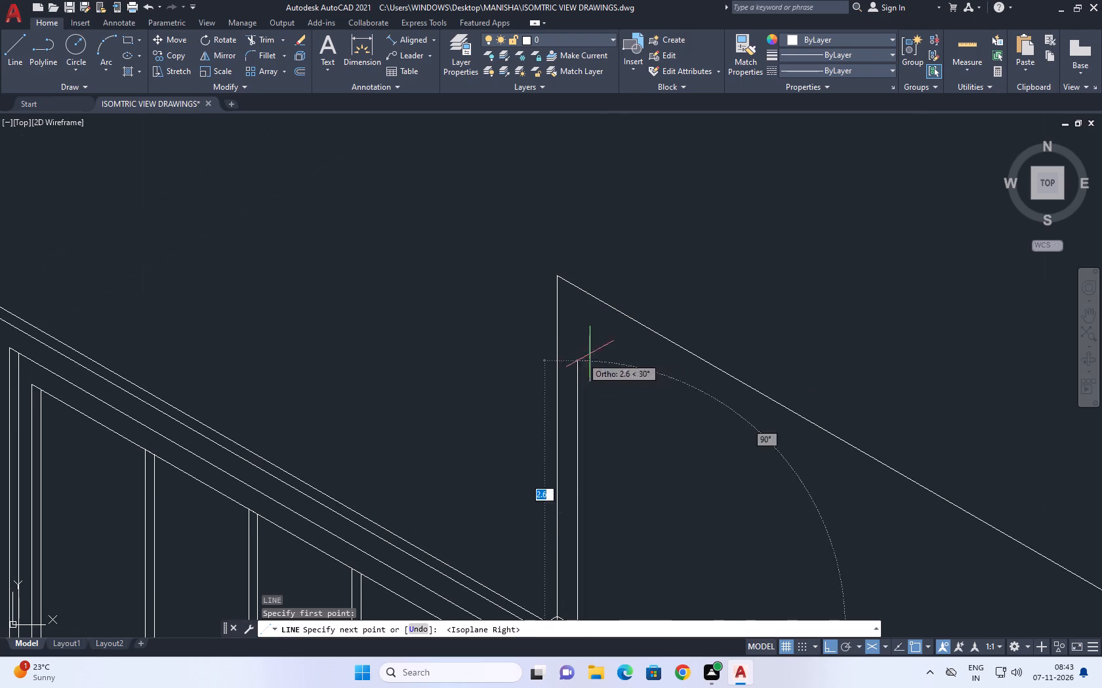
pyautogui.click(589, 198)
pyautogui.press('space')
# Trim the end of the new tall vertical that projects above the upper sloping line.
pyautogui.moveTo(524, 318); pyautogui.dragTo(534, 335, button='middle')
pyautogui.scroll(-3, 592, 302)
pyautogui.moveTo(600, 288); pyautogui.dragTo(601, 299, button='middle')
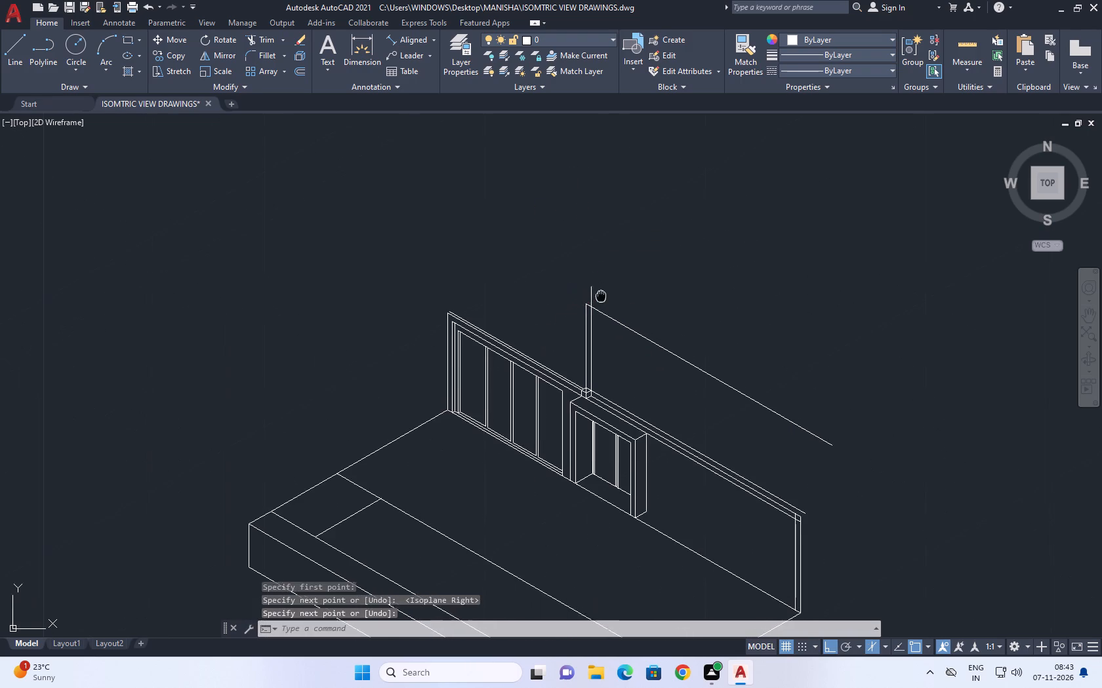
pyautogui.moveTo(601, 299); pyautogui.dragTo(602, 318, button='middle')
pyautogui.write('TR')
pyautogui.press('space')
pyautogui.scroll(2, 592, 318)
pyautogui.click(582, 347)
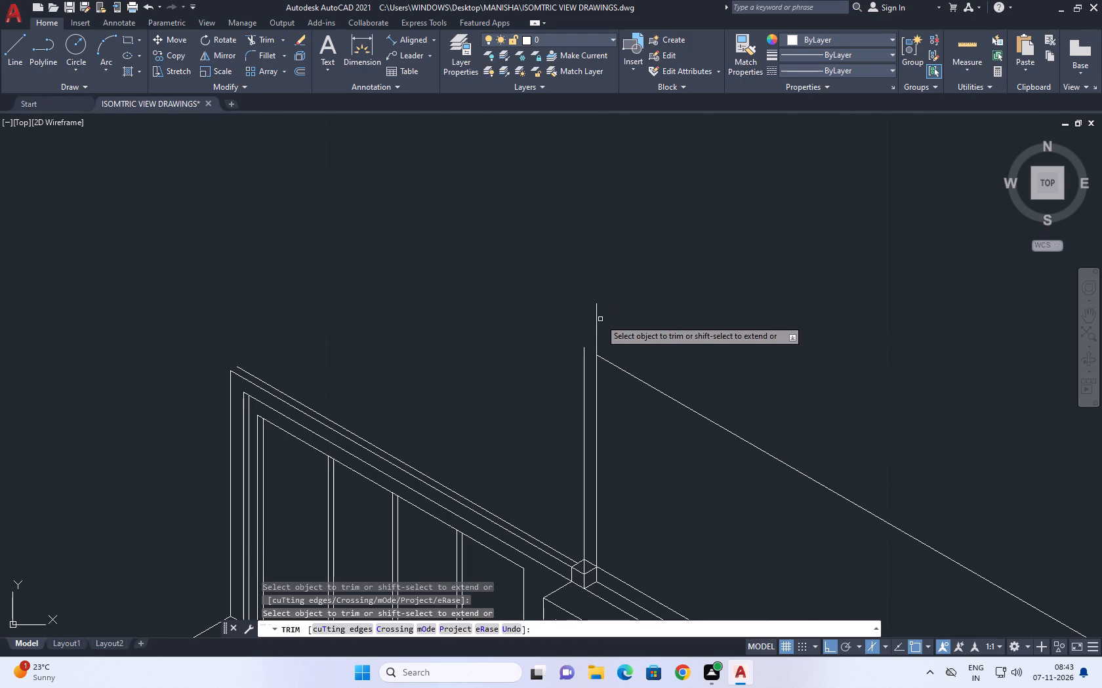
pyautogui.hotkey('ctrl', 'z')
pyautogui.click(599, 324)
pyautogui.click(568, 299)
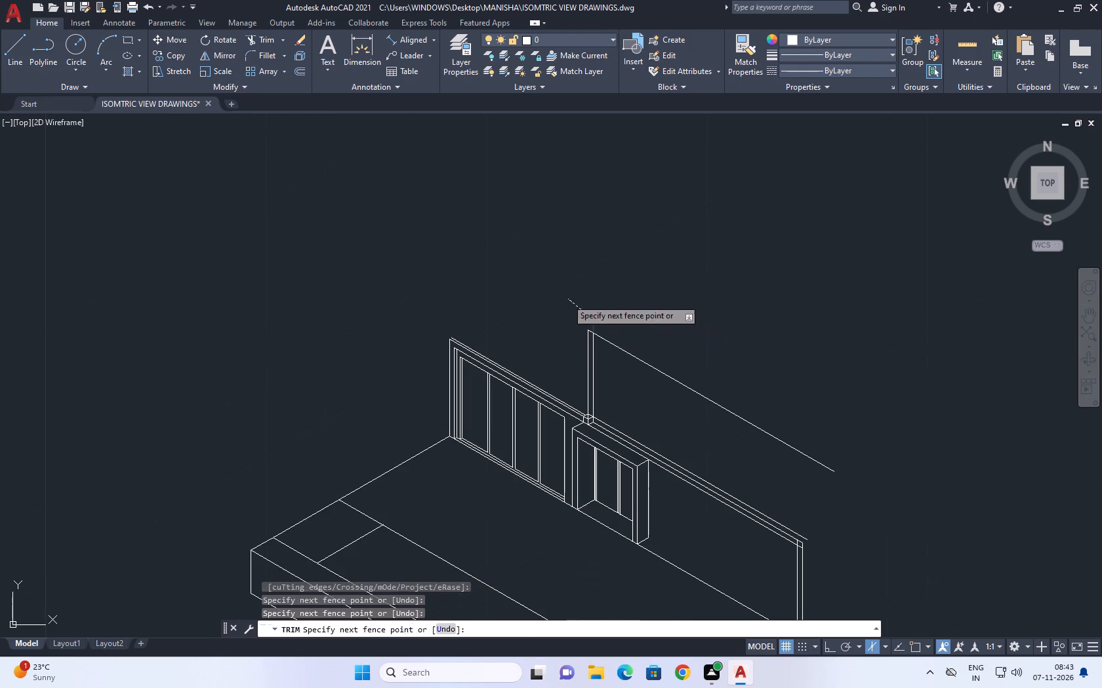
pyautogui.press('Escape')
# Draw a line about 6 units long from the first tall vertical's top, continuing the upper sloping line upward over the gate panels.
pyautogui.moveTo(569, 365); pyautogui.dragTo(638, 499, button='middle')
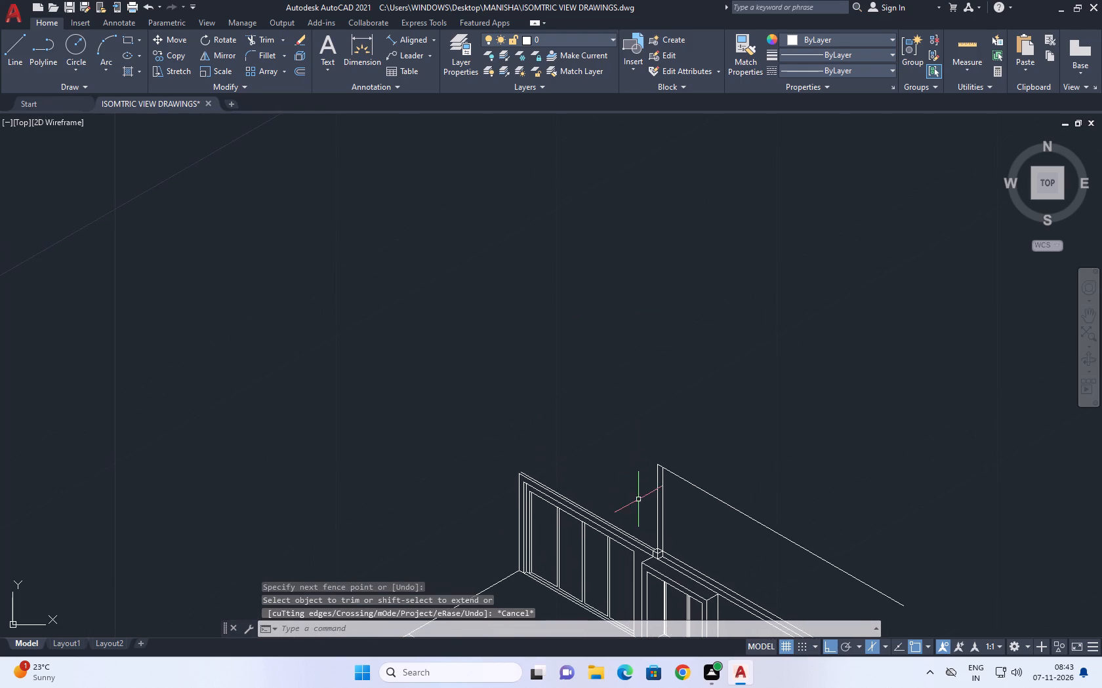
pyautogui.moveTo(678, 505); pyautogui.dragTo(555, 410, button='middle')
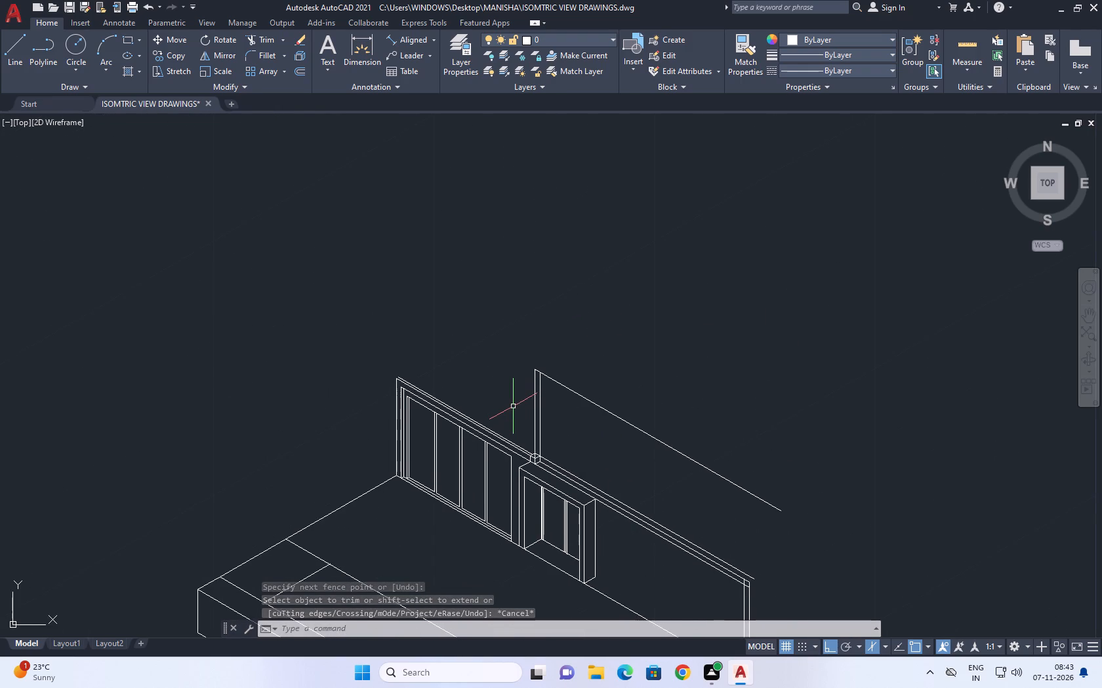
pyautogui.moveTo(513, 406); pyautogui.dragTo(495, 426, button='middle')
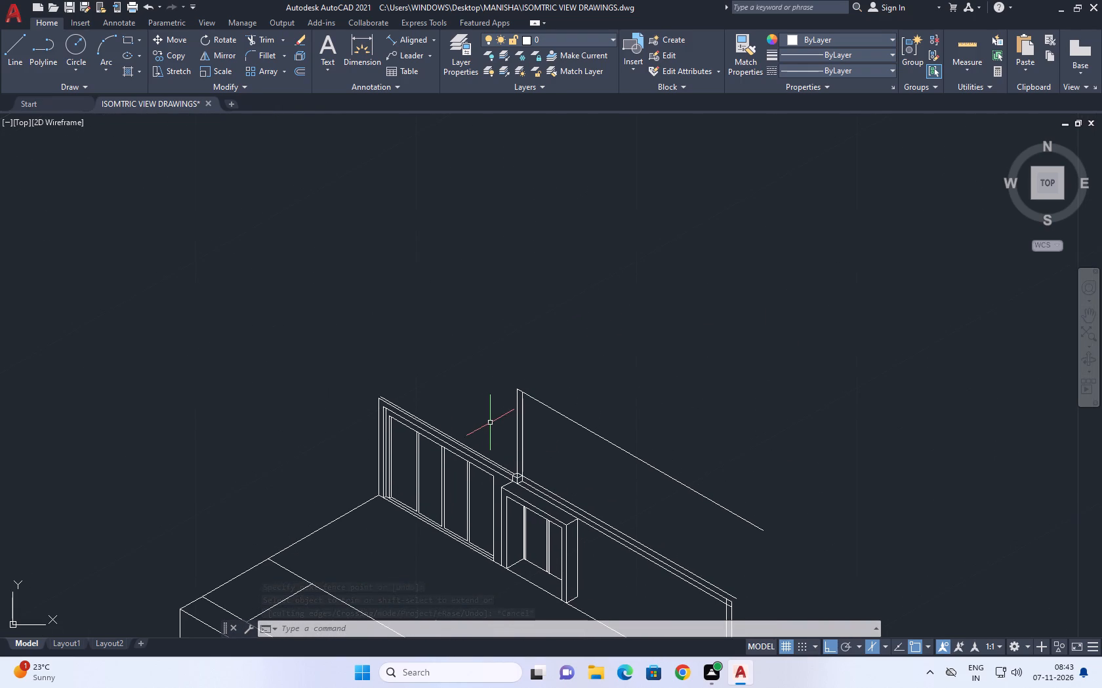
pyautogui.click(19, 47)
pyautogui.scroll(2, 511, 381)
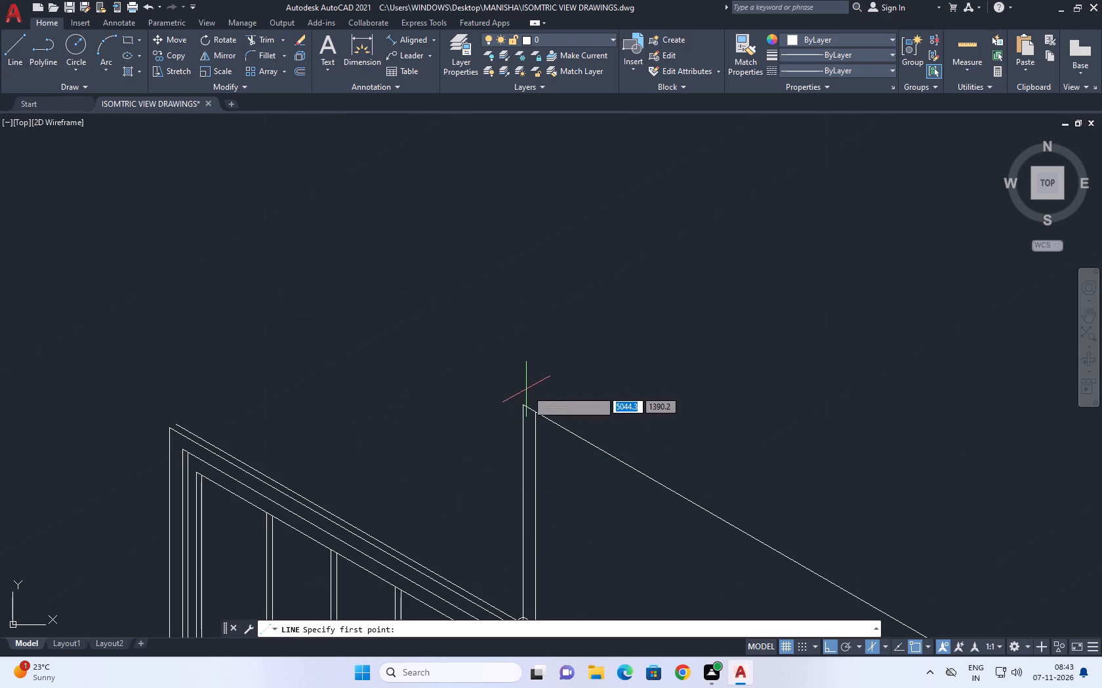
pyautogui.click(523, 406)
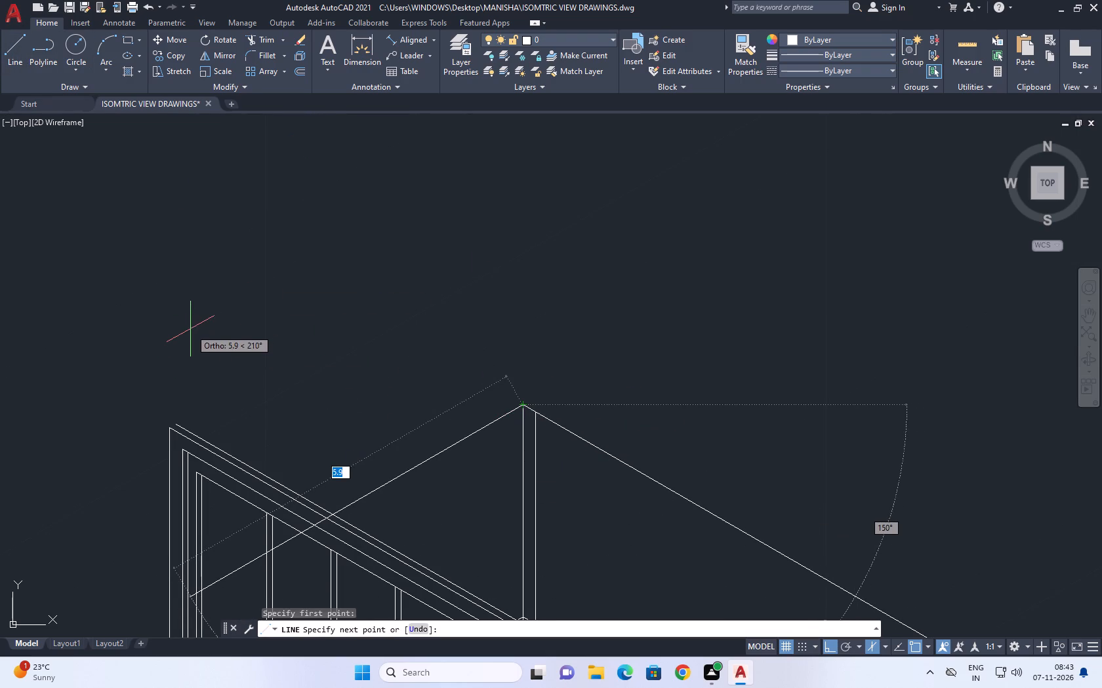
pyautogui.press('F5')
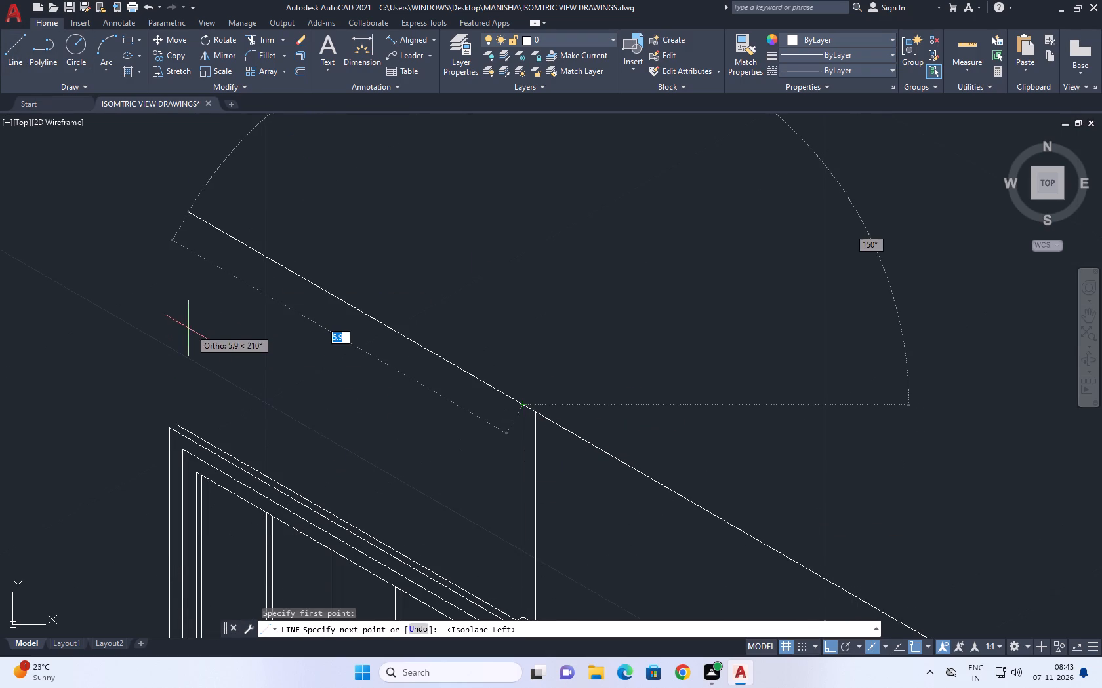
pyautogui.click(198, 317)
pyautogui.press('space')
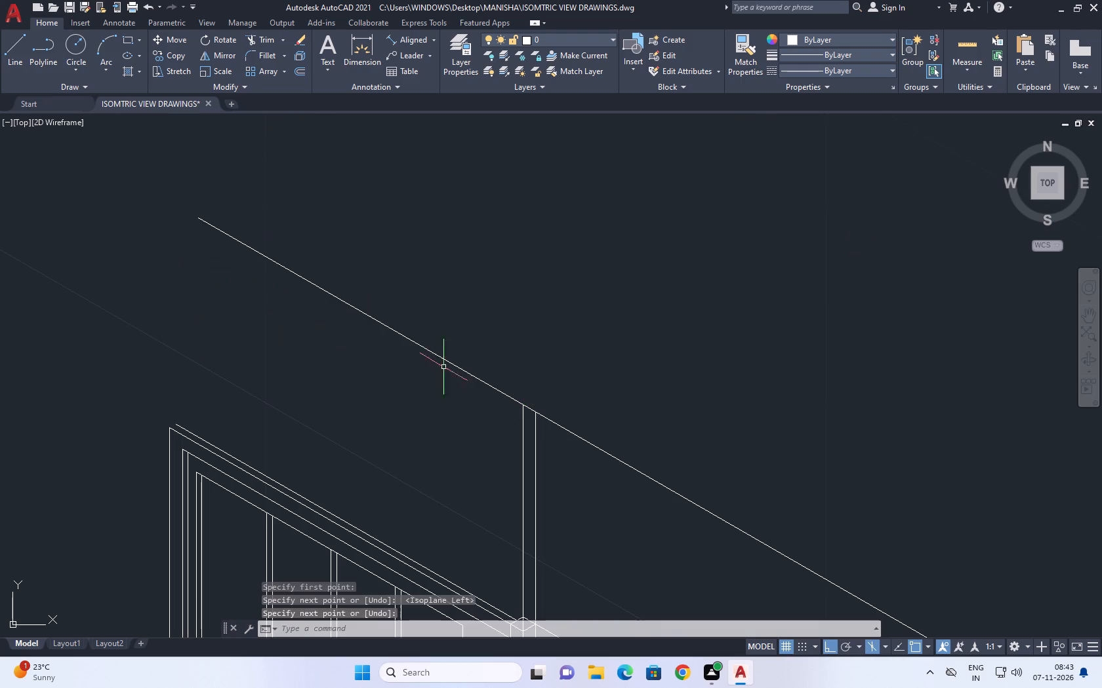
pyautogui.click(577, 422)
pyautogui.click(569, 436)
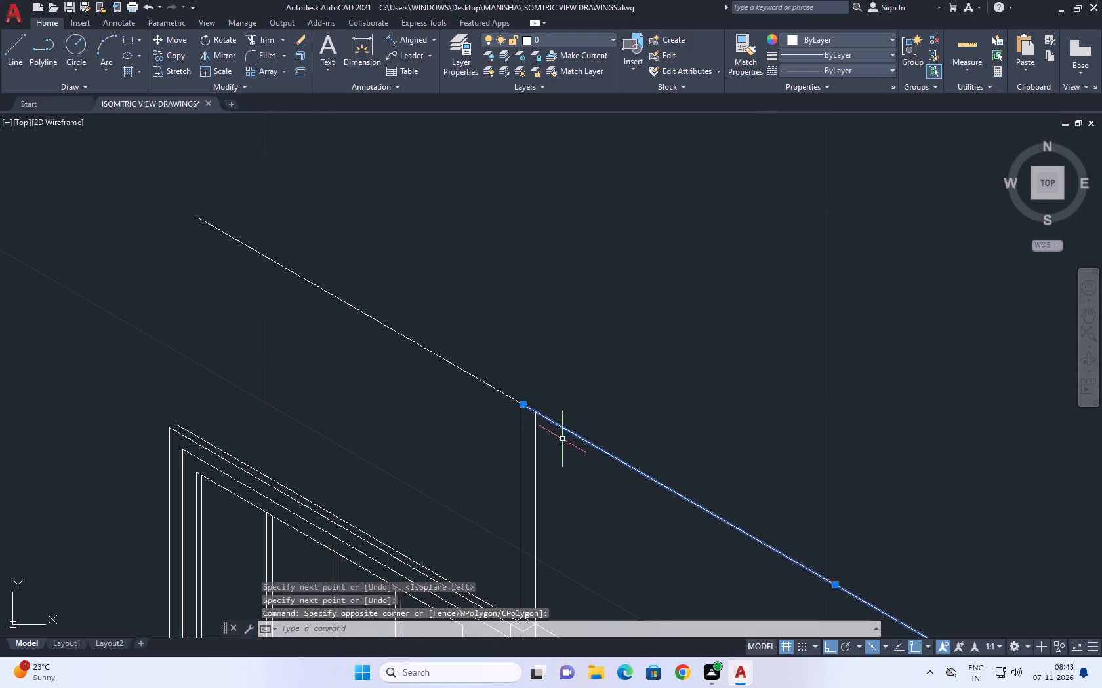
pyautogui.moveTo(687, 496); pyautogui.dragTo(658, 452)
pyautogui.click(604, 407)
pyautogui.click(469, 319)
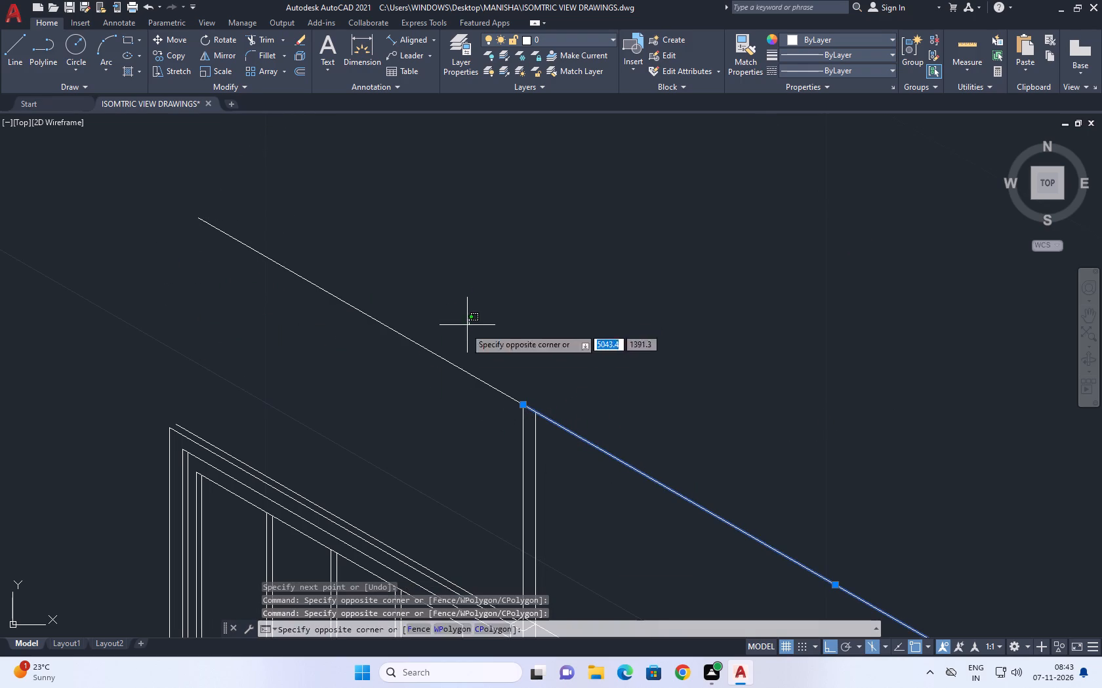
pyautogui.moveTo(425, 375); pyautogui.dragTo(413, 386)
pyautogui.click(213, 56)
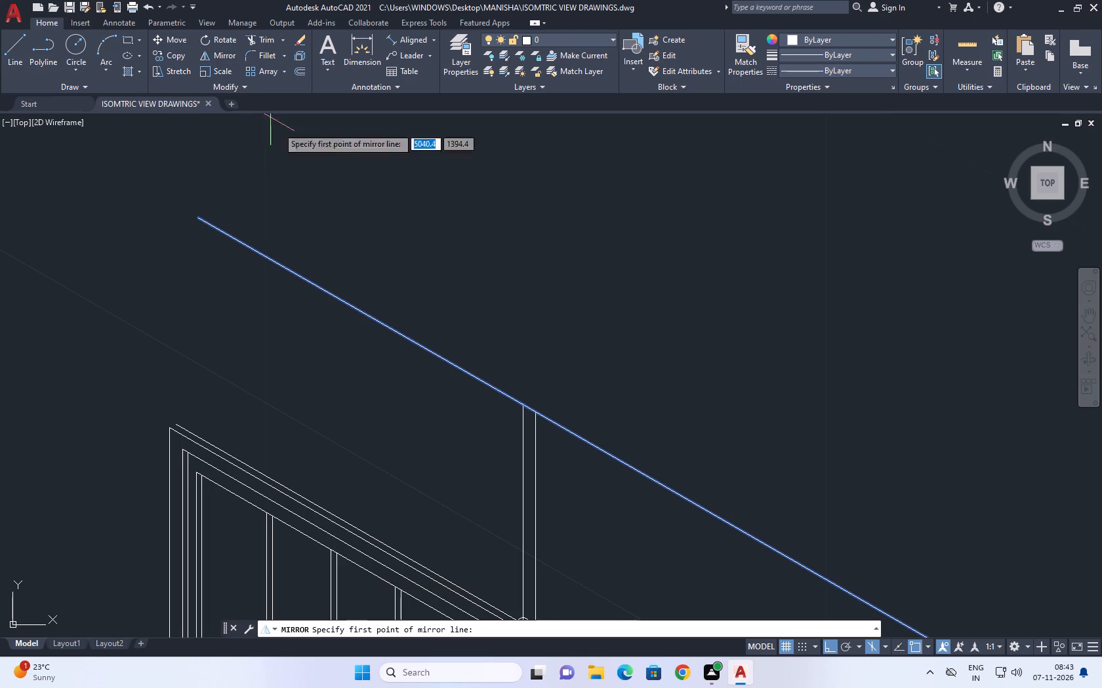
# Copy both upper sloping lines 0.226 downward, using the second tall vertical's top as the base point.
pyautogui.click(171, 55)
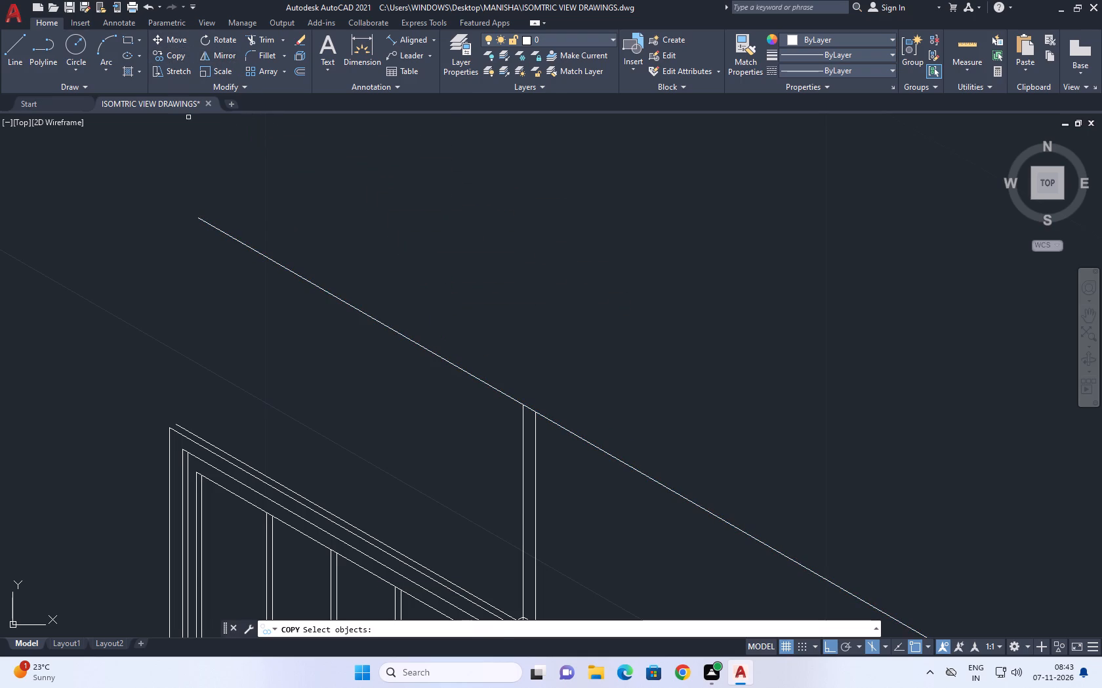
pyautogui.click(609, 442)
pyautogui.click(594, 484)
pyautogui.click(460, 342)
pyautogui.click(420, 395)
pyautogui.rightClick(460, 280)
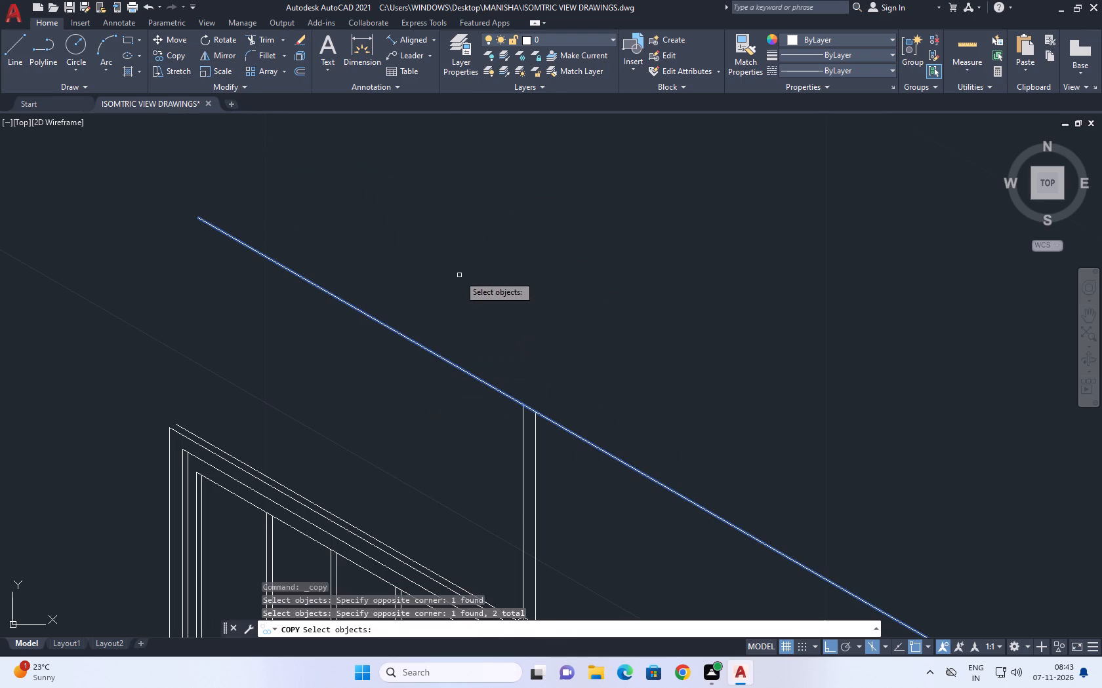
pyautogui.moveTo(575, 351); pyautogui.dragTo(529, 250, button='middle')
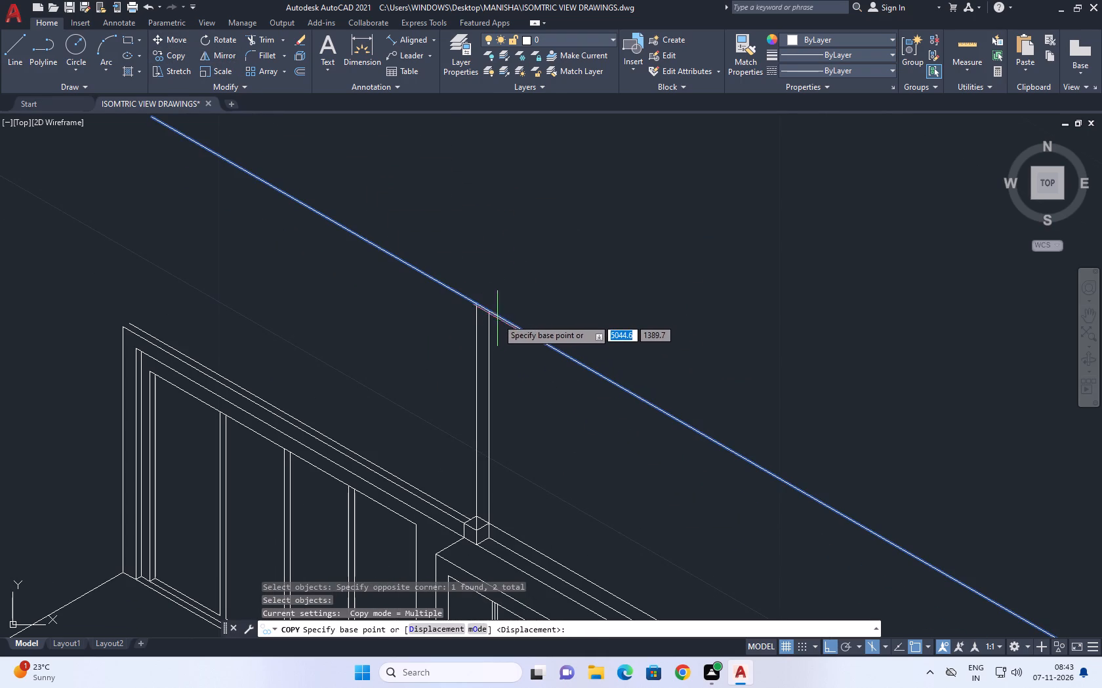
pyautogui.click(485, 310)
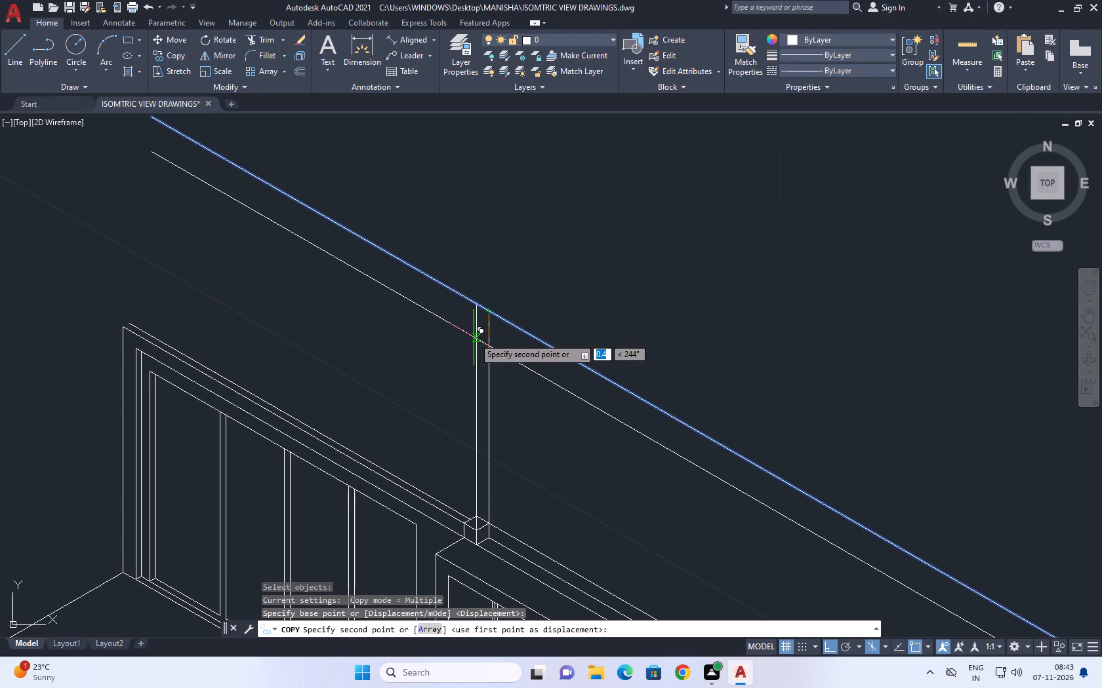
pyautogui.write('0.226')
pyautogui.press('Return')
pyautogui.moveTo(577, 241); pyautogui.dragTo(571, 238, button='right')
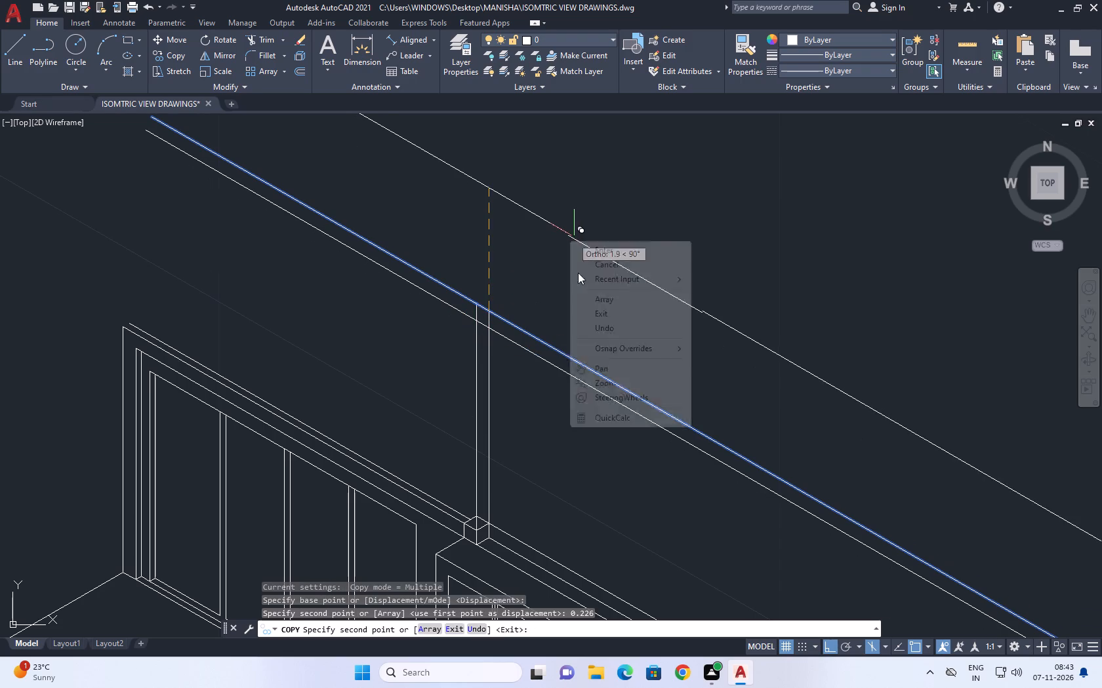
pyautogui.click(626, 269)
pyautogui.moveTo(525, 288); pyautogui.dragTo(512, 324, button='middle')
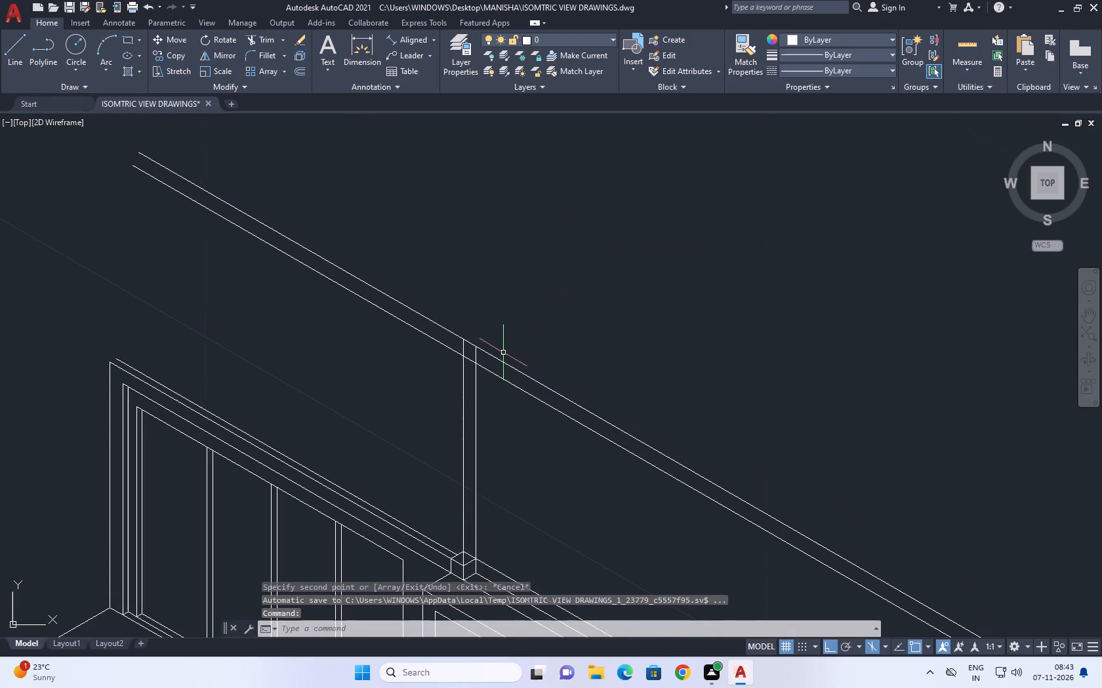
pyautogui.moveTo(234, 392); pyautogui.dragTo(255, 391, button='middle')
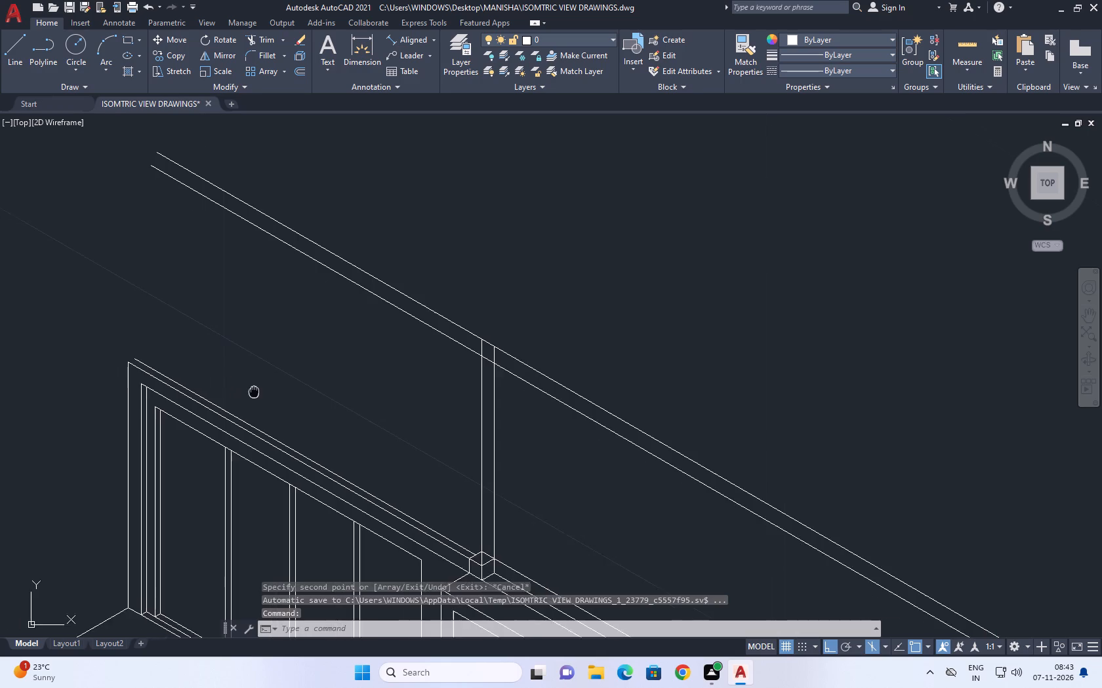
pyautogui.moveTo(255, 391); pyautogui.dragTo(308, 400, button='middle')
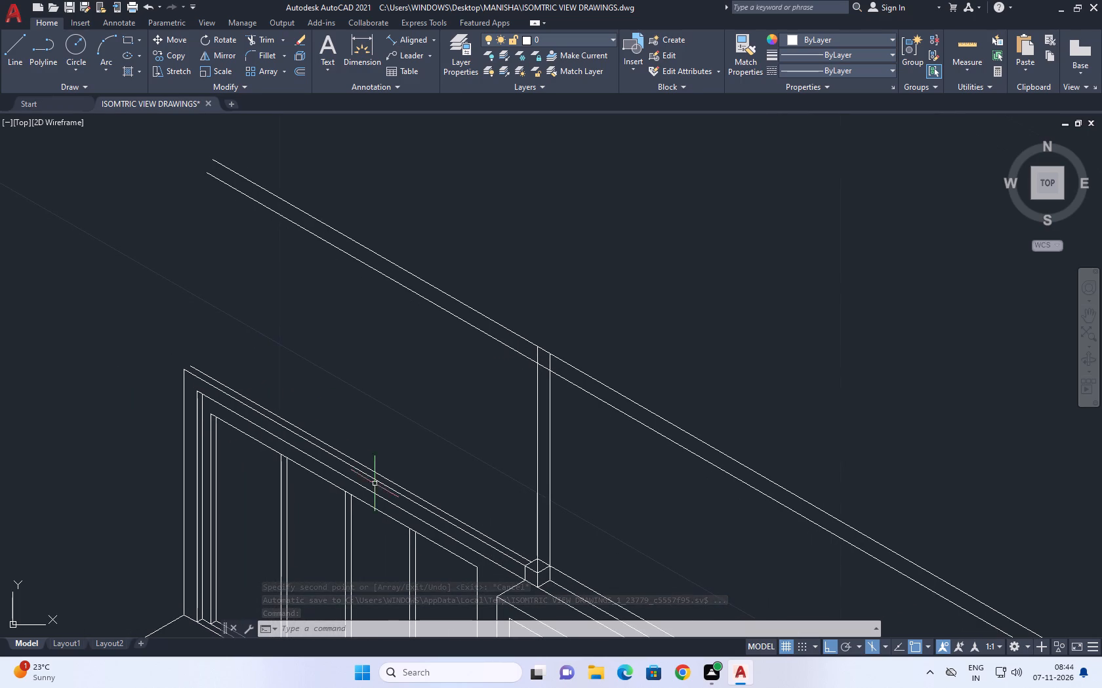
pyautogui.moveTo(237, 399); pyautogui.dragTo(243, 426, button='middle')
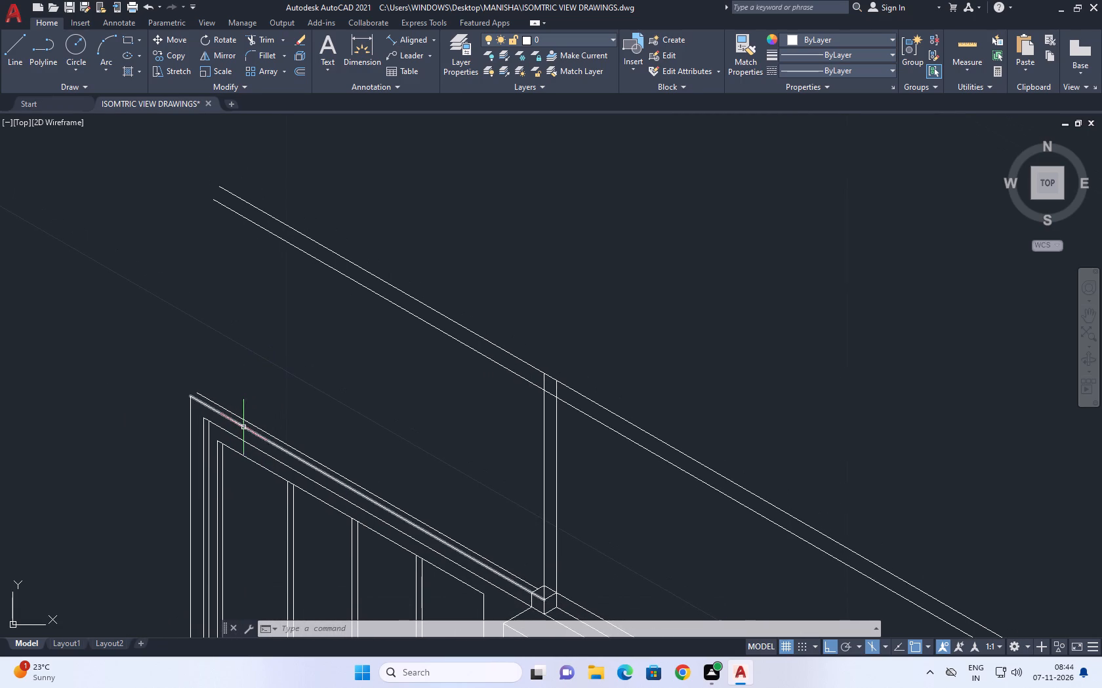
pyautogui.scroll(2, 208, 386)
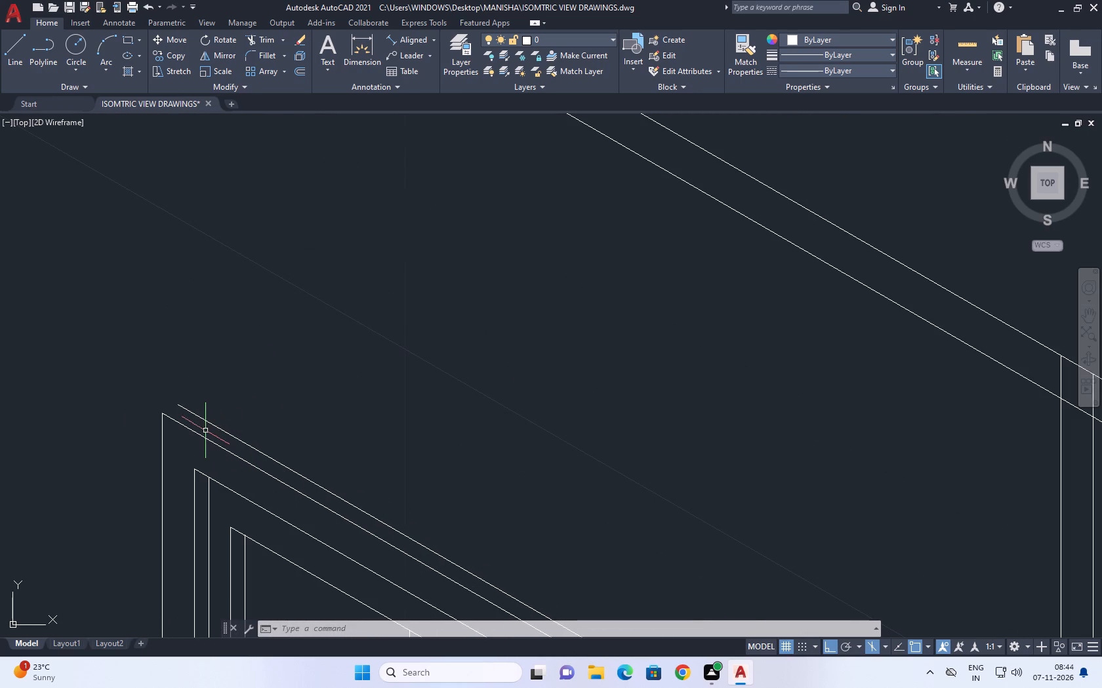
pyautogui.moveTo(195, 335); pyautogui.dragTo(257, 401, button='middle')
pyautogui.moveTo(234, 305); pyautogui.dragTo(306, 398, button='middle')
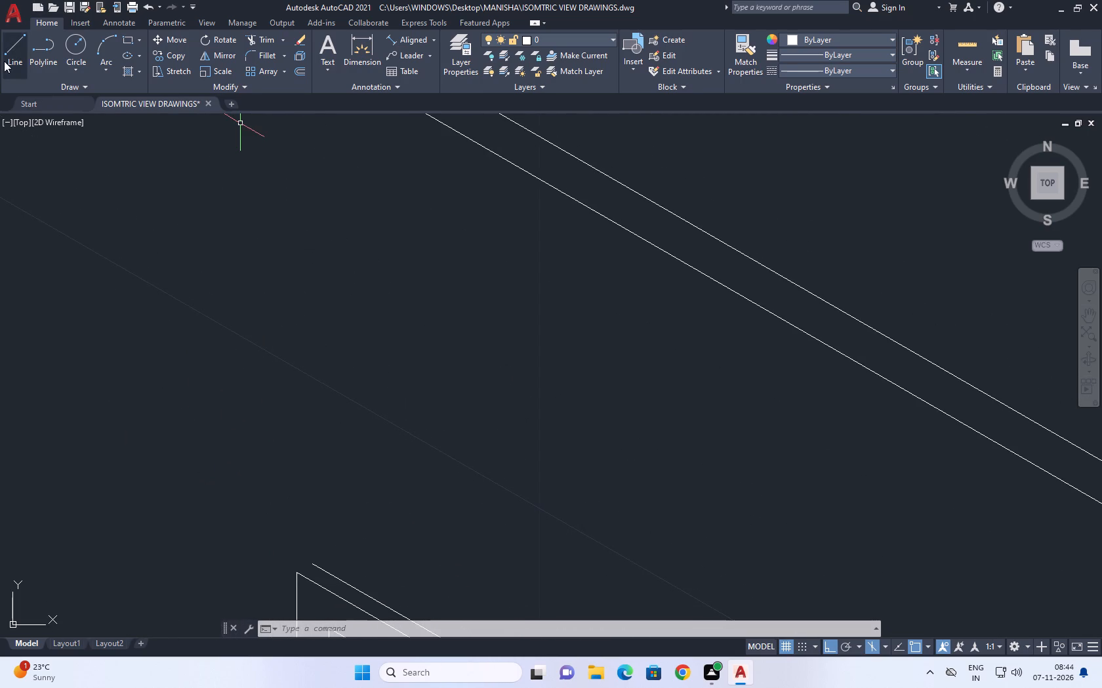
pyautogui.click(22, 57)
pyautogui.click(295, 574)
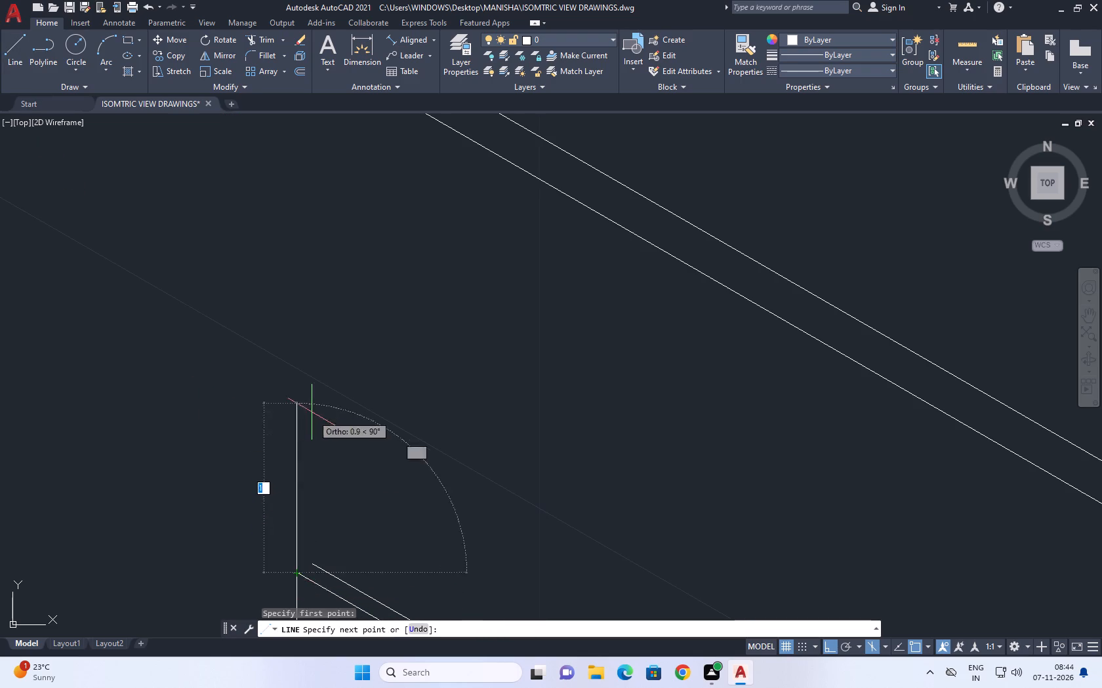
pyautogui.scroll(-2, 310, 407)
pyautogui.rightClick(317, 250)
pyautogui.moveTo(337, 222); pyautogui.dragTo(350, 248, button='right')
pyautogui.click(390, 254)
# Draw a vertical line from the gate frame's upper outer corner up past both upper sloping lines.
pyautogui.moveTo(293, 254); pyautogui.dragTo(285, 231, button='right')
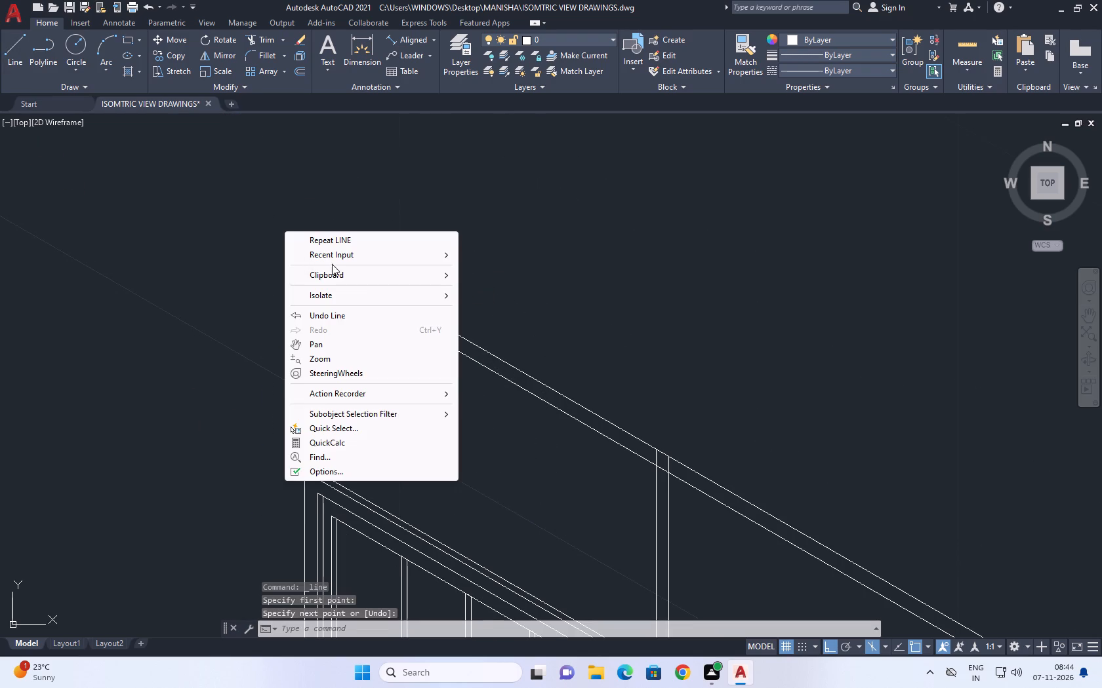
pyautogui.click(364, 240)
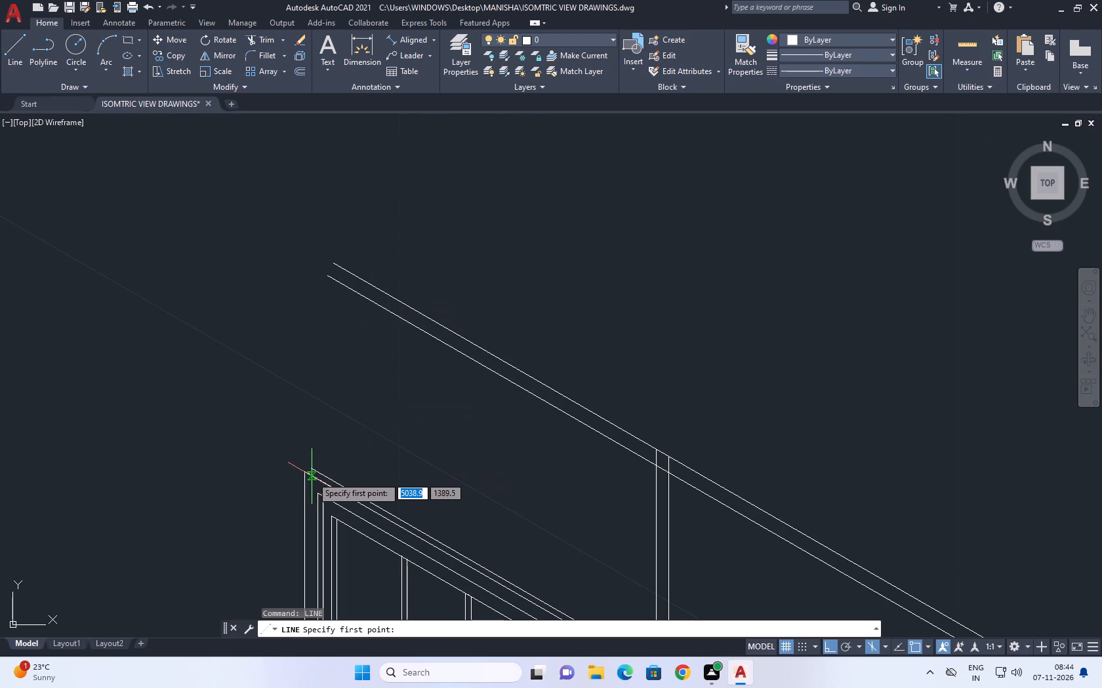
pyautogui.click(305, 474)
pyautogui.moveTo(289, 271); pyautogui.dragTo(311, 345, button='middle')
pyautogui.click(325, 247)
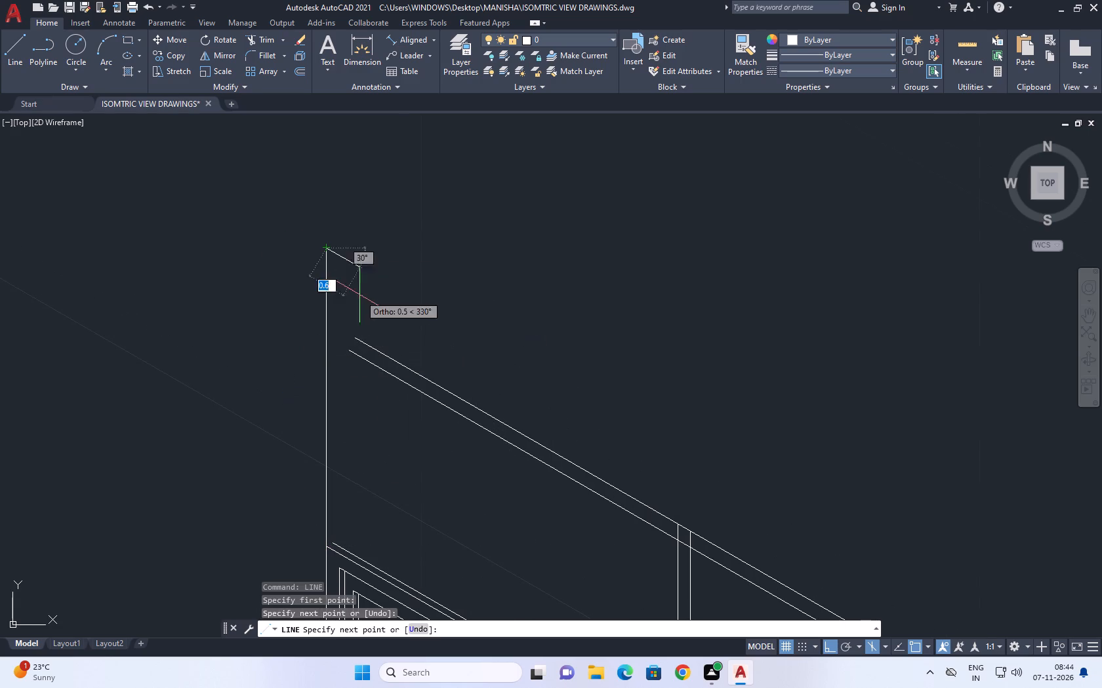
pyautogui.moveTo(380, 267); pyautogui.dragTo(366, 270, button='right')
pyautogui.click(402, 288)
# Fillet the upper sloping line with the new outer vertical so they meet in a sharp corner.
pyautogui.moveTo(388, 296); pyautogui.dragTo(366, 258, button='middle')
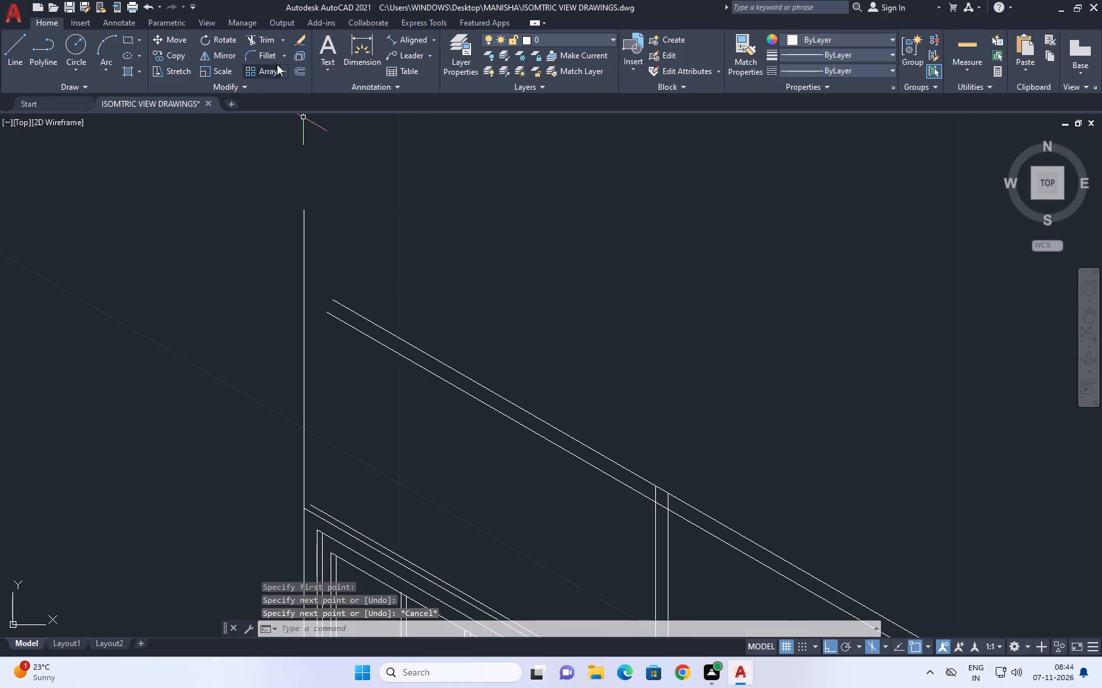
pyautogui.click(270, 60)
pyautogui.click(346, 308)
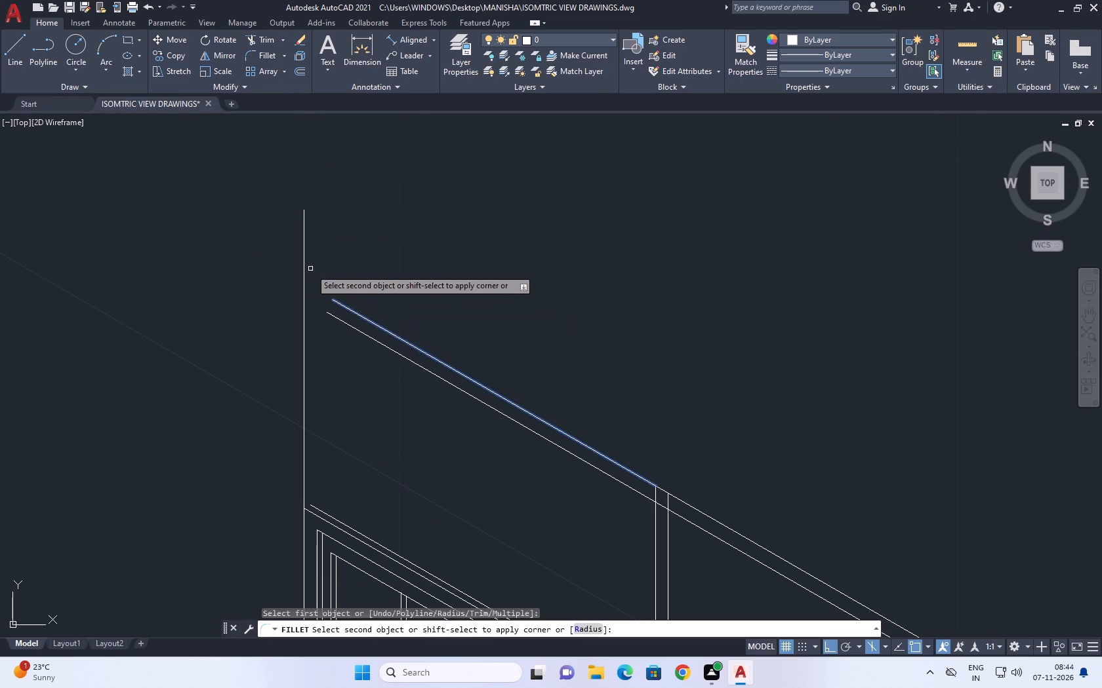
pyautogui.click(303, 342)
# Copy the outer vertical above the gate 0.226 inward along the sloping direction.
pyautogui.scroll(-1, 371, 278)
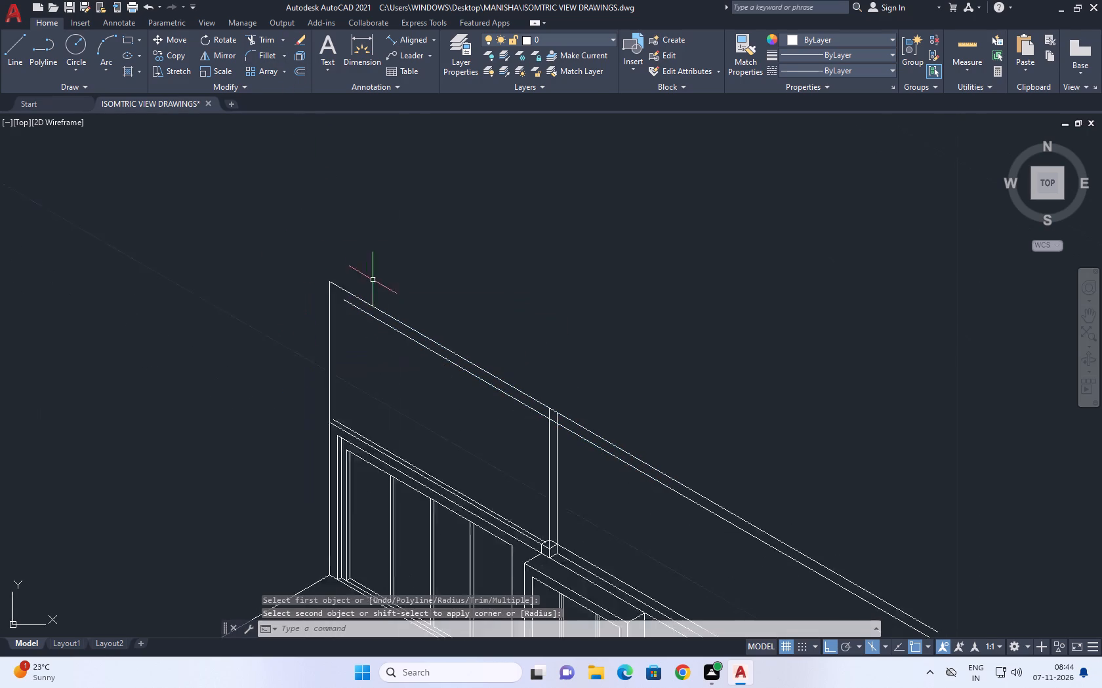
pyautogui.scroll(-1, 373, 281)
pyautogui.scroll(1, 356, 396)
pyautogui.scroll(1, 337, 324)
pyautogui.click(344, 315)
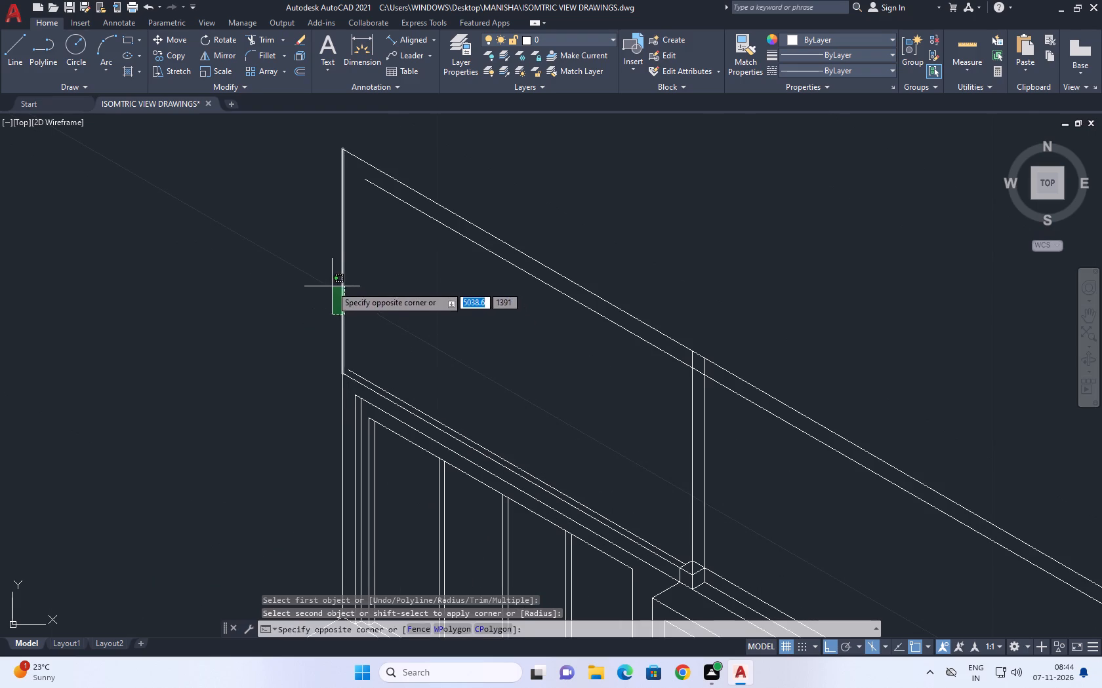
pyautogui.click(327, 277)
pyautogui.click(176, 53)
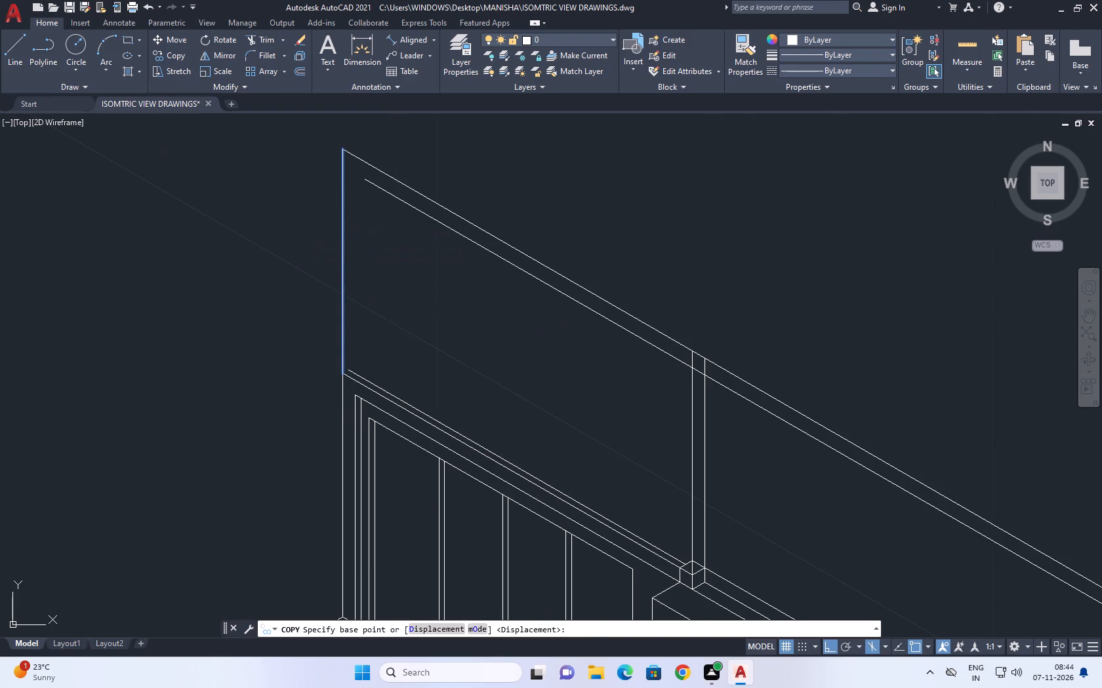
pyautogui.click(392, 301)
pyautogui.write('0.226')
pyautogui.press('Return')
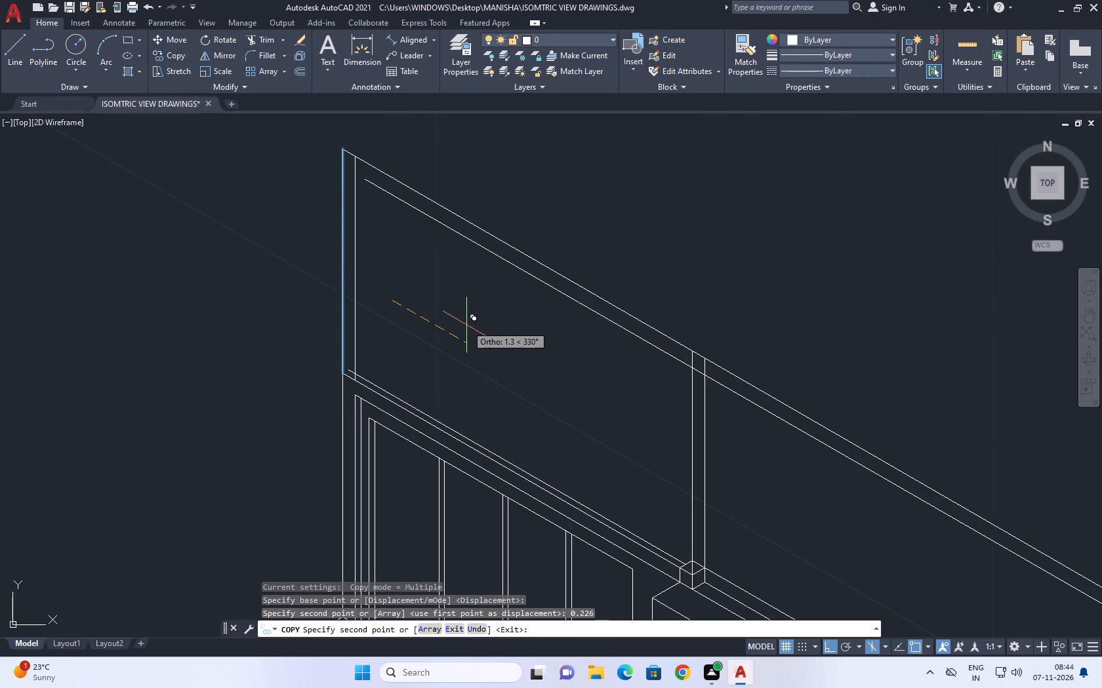
pyautogui.moveTo(478, 320); pyautogui.dragTo(468, 311, button='right')
pyautogui.click(499, 332)
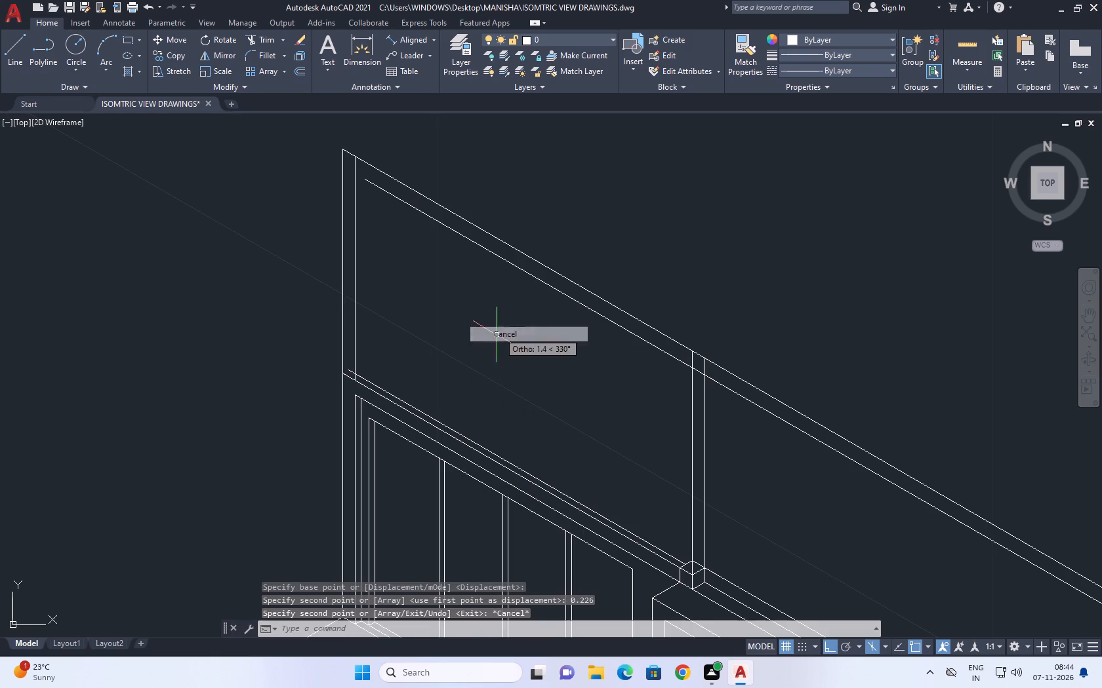
# Fillet the lower sloping line with the inner vertical to close the inner corner of the band.
pyautogui.moveTo(260, 48); pyautogui.dragTo(266, 54)
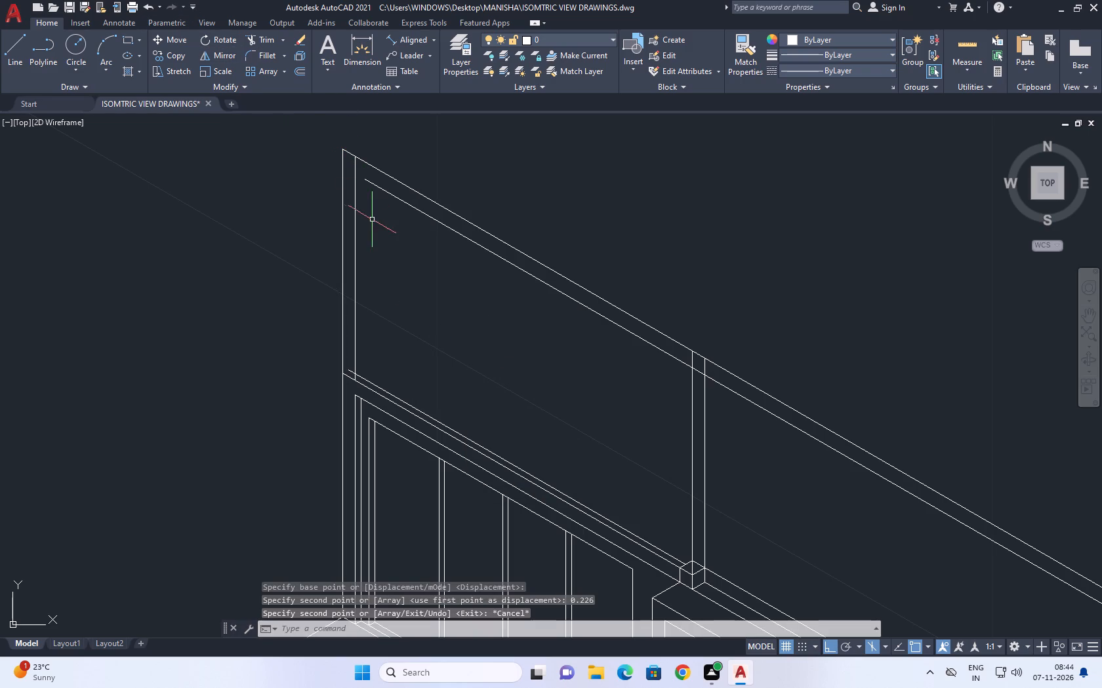
pyautogui.click(264, 58)
pyautogui.click(377, 184)
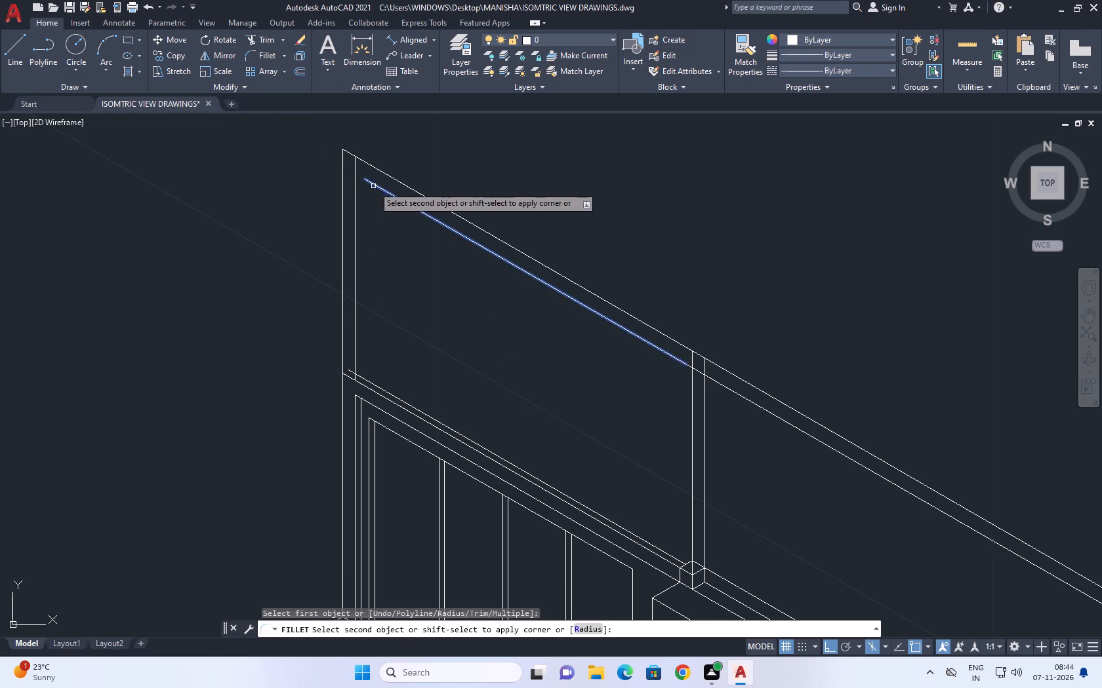
pyautogui.click(355, 194)
# Trim the short end of the gate's uppermost sloping line that projects between the two verticals.
pyautogui.moveTo(426, 273); pyautogui.dragTo(369, 248, button='middle')
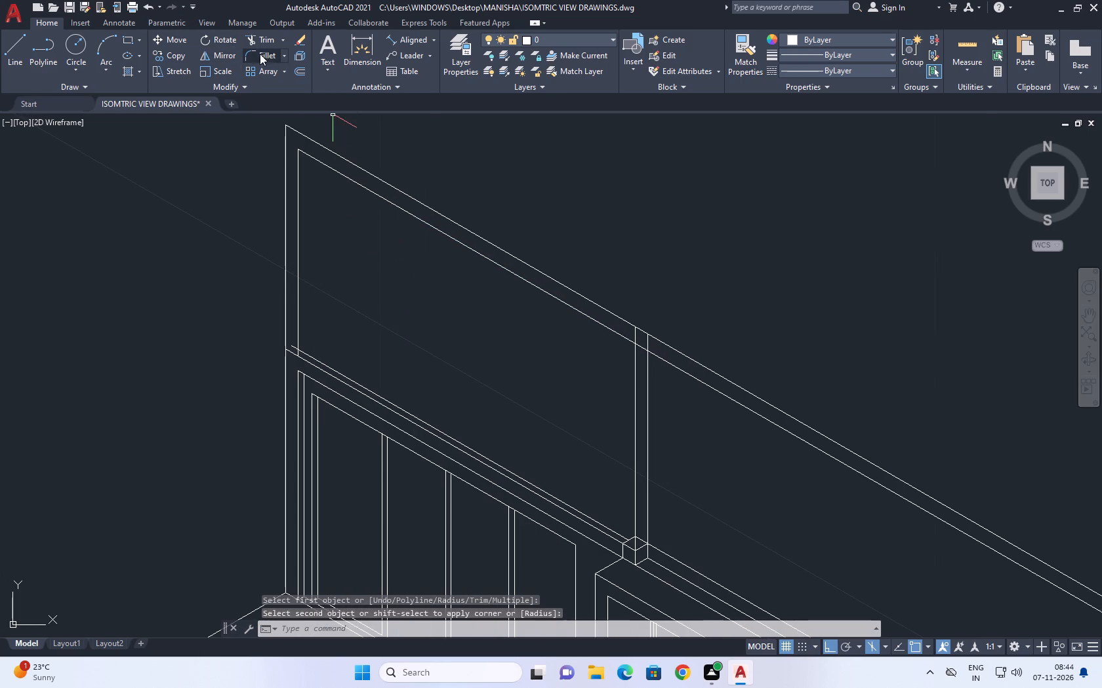
pyautogui.click(259, 34)
pyautogui.scroll(2, 287, 345)
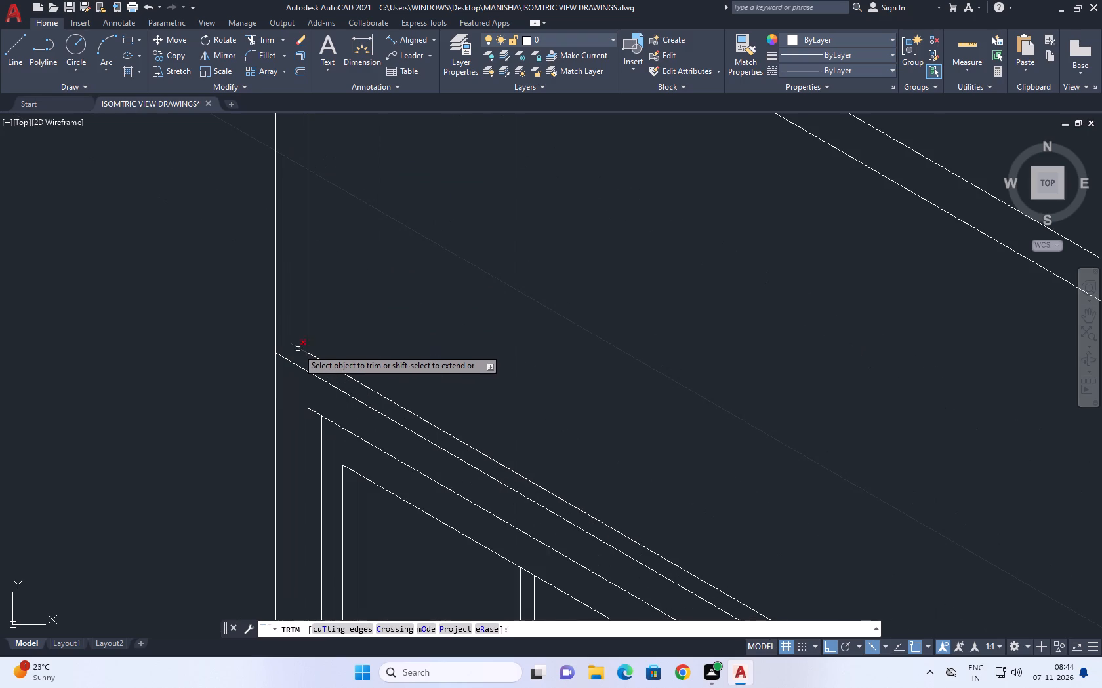
pyautogui.click(298, 350)
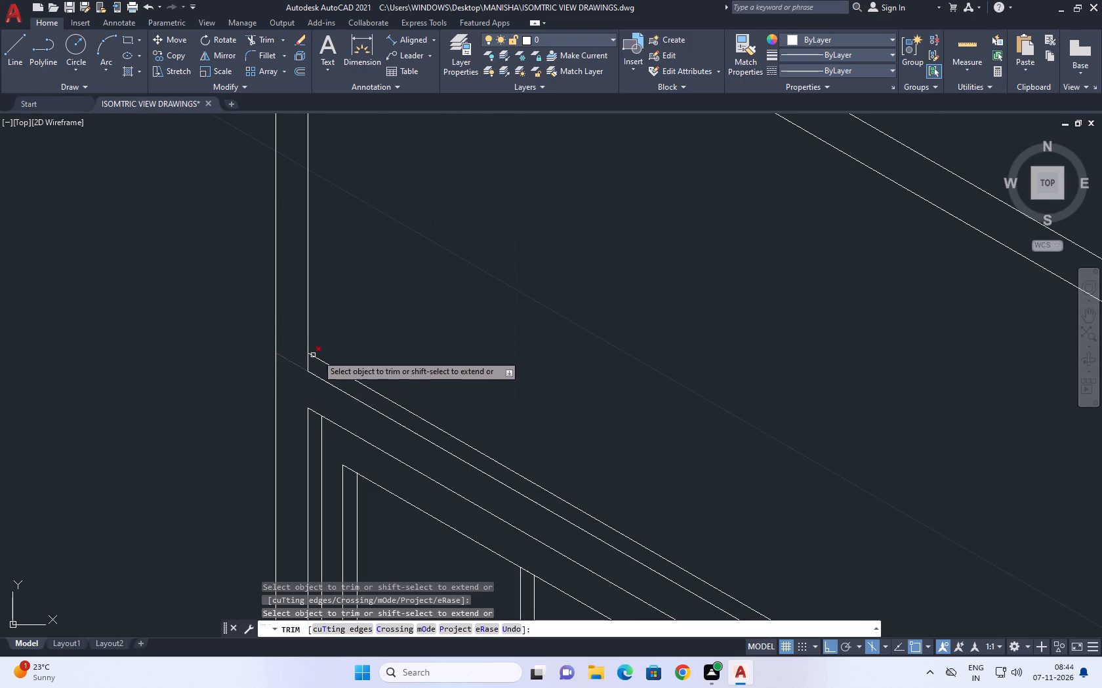
pyautogui.moveTo(396, 294); pyautogui.dragTo(299, 376, button='middle')
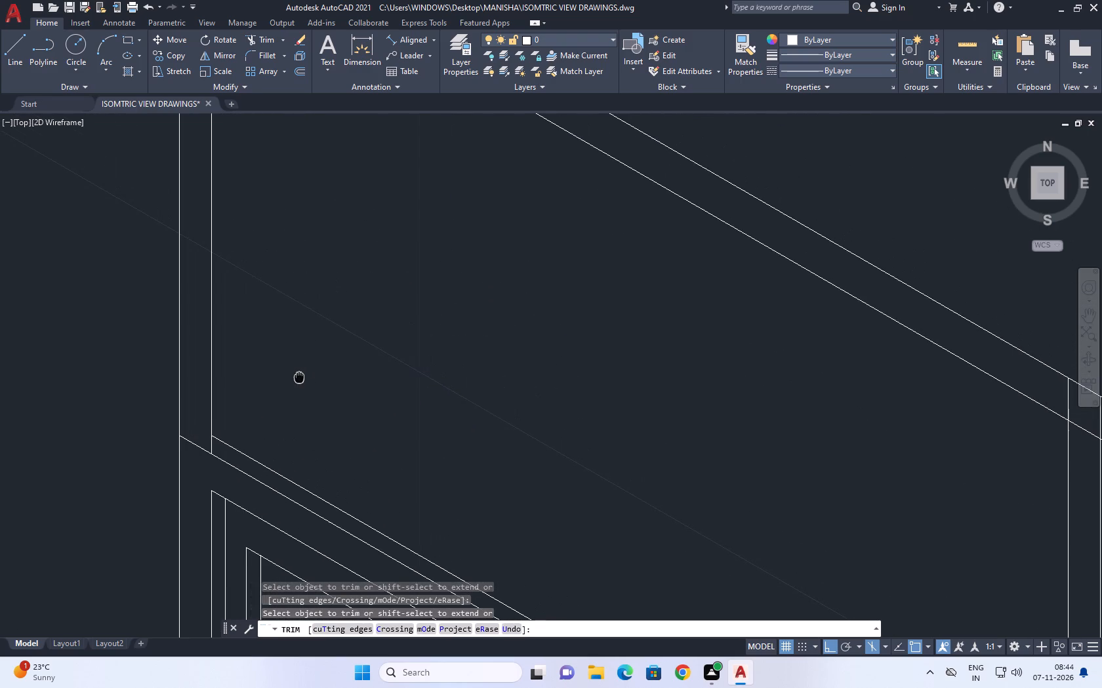
pyautogui.moveTo(299, 376); pyautogui.dragTo(299, 377, button='middle')
pyautogui.moveTo(295, 382); pyautogui.dragTo(285, 214, button='middle')
pyautogui.rightClick(317, 248)
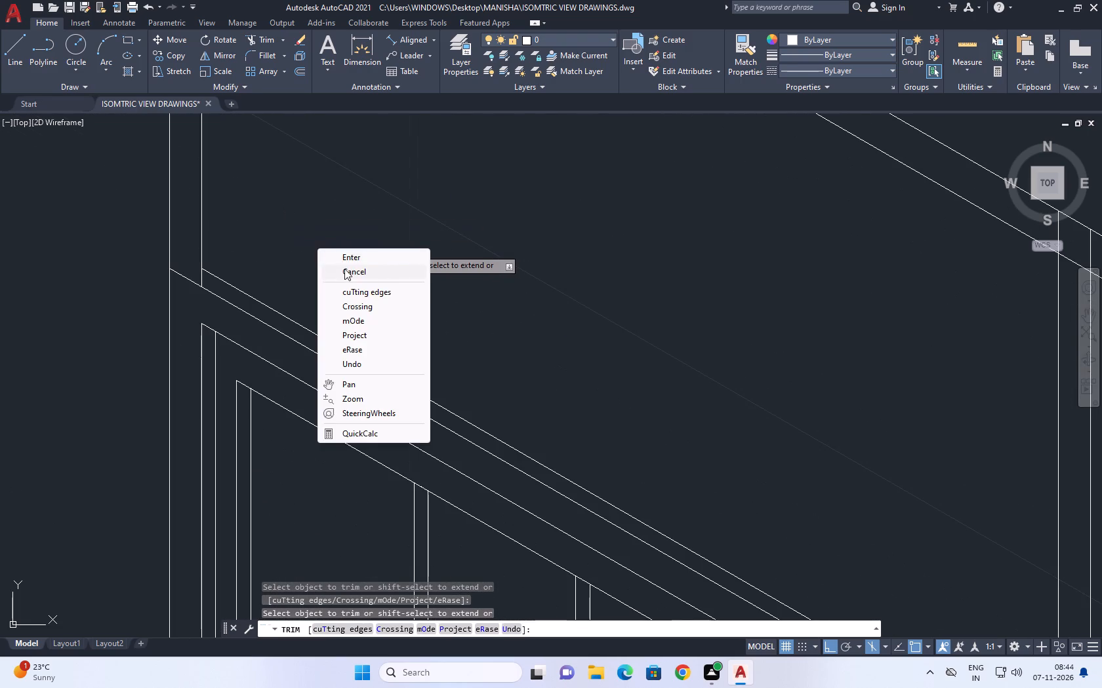
pyautogui.click(342, 270)
# Stretch the upper end of the gate frame's inner top line about 0.3 along 150°, past the outer vertical.
pyautogui.scroll(2, 220, 345)
pyautogui.click(237, 336)
pyautogui.click(232, 311)
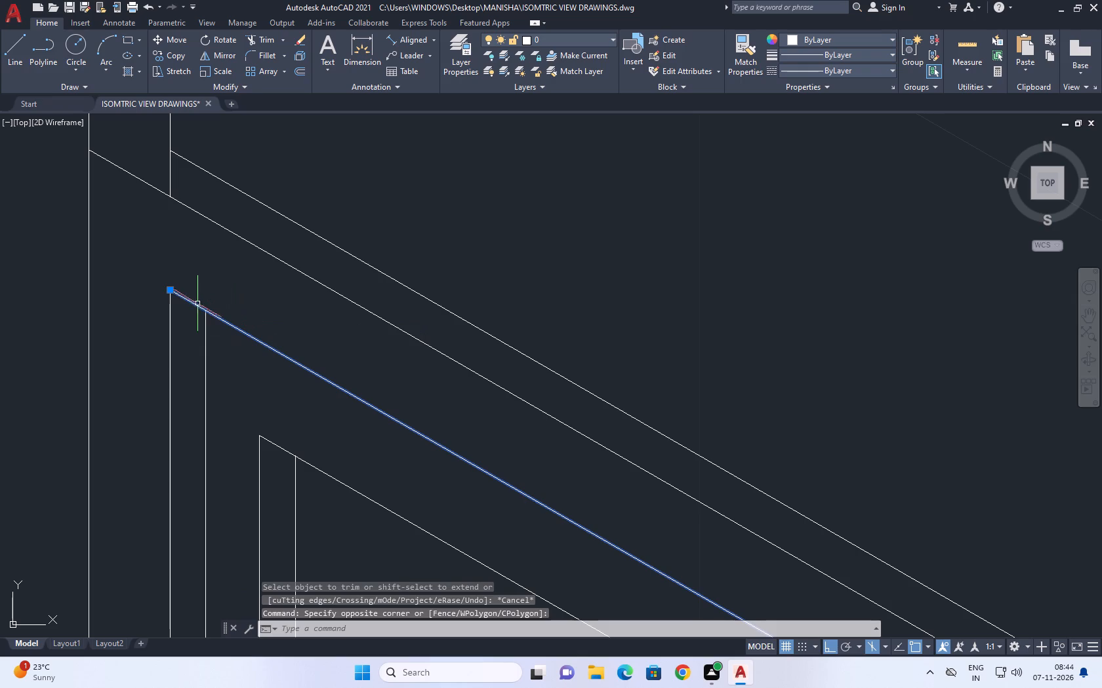
pyautogui.click(171, 290)
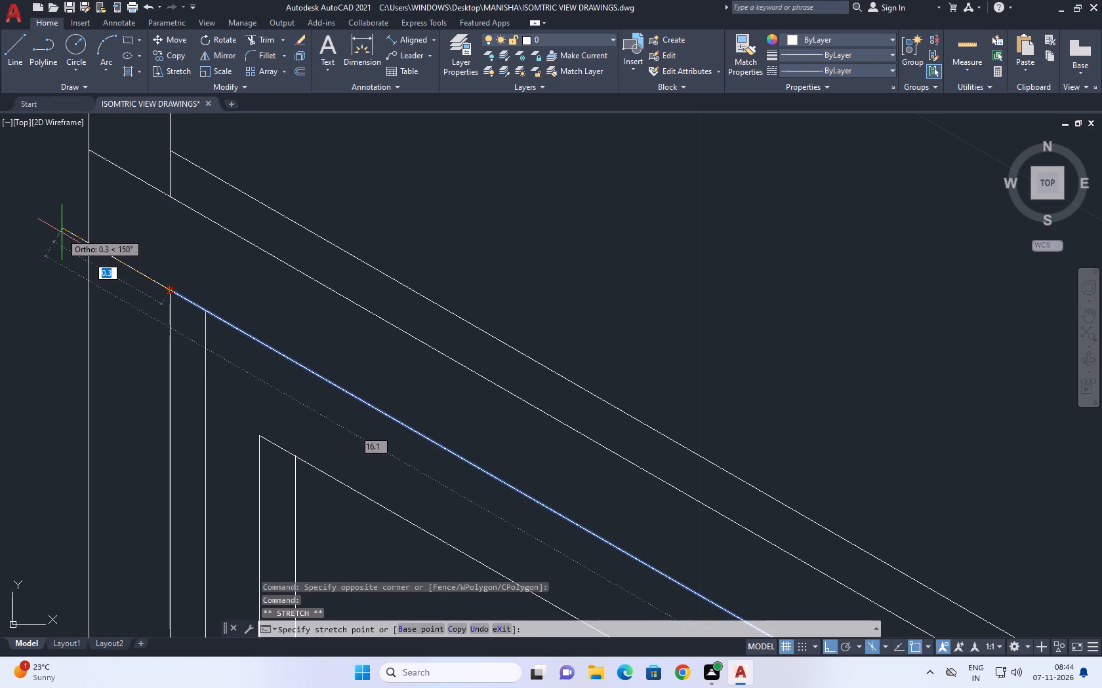
pyautogui.click(62, 233)
pyautogui.rightClick(544, 204)
pyautogui.click(590, 429)
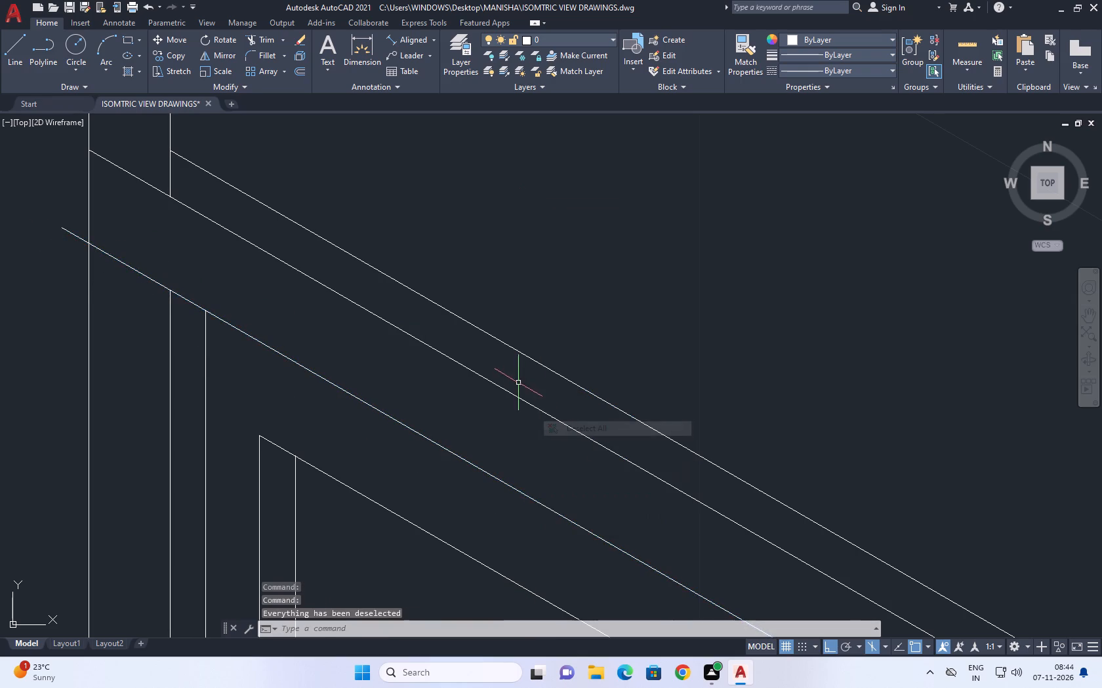
# Trim the stretched line's overhang beyond the outer vertical.
pyautogui.moveTo(525, 387); pyautogui.dragTo(554, 422, button='middle')
pyautogui.click(264, 34)
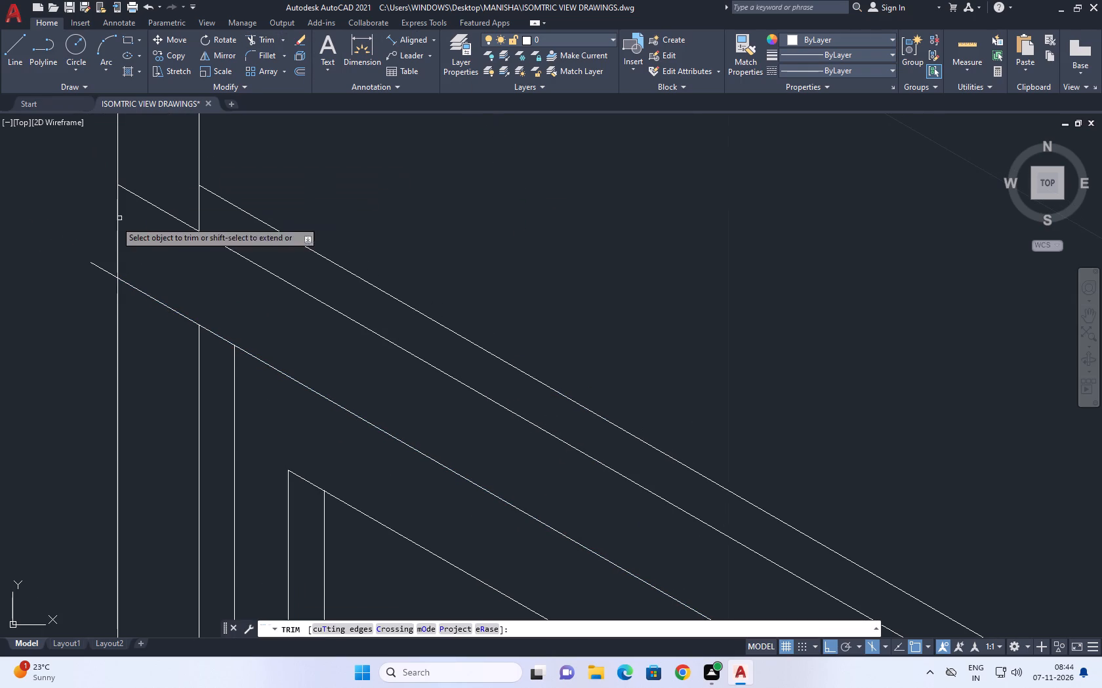
pyautogui.moveTo(105, 261); pyautogui.dragTo(99, 269)
pyautogui.moveTo(83, 291); pyautogui.dragTo(90, 294)
pyautogui.rightClick(347, 198)
pyautogui.click(371, 223)
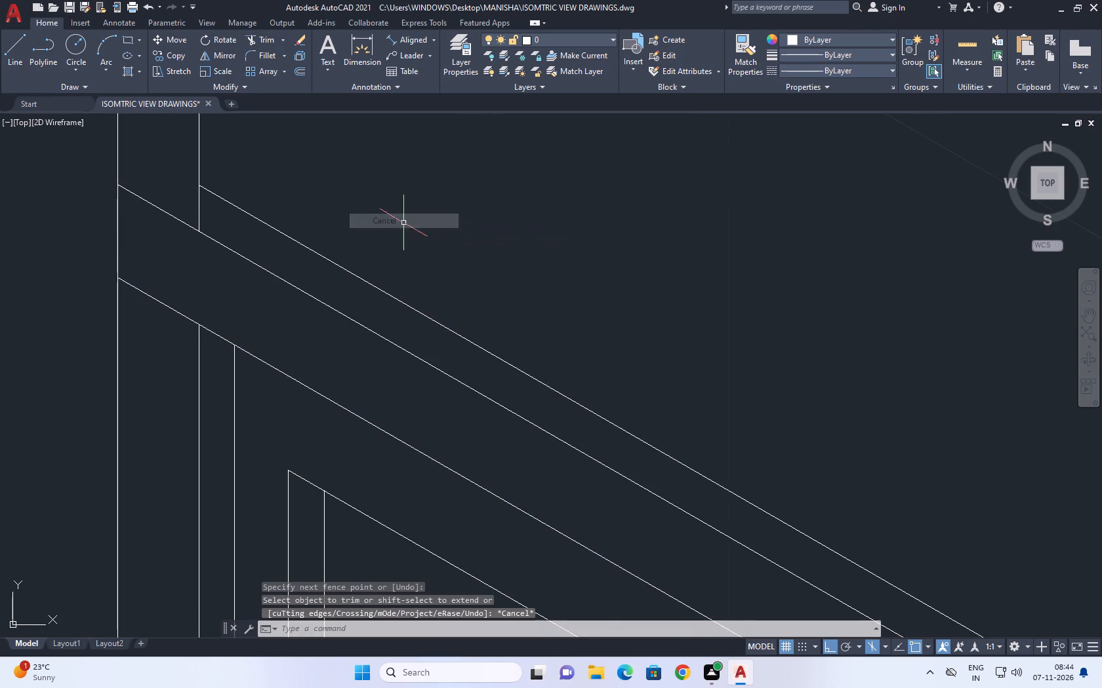
# Draw a line about 1.3 units long at 30° from the inner vertical's lower end, using the top isoplane.
pyautogui.scroll(-4, 405, 223)
pyautogui.moveTo(466, 212); pyautogui.dragTo(433, 275, button='middle')
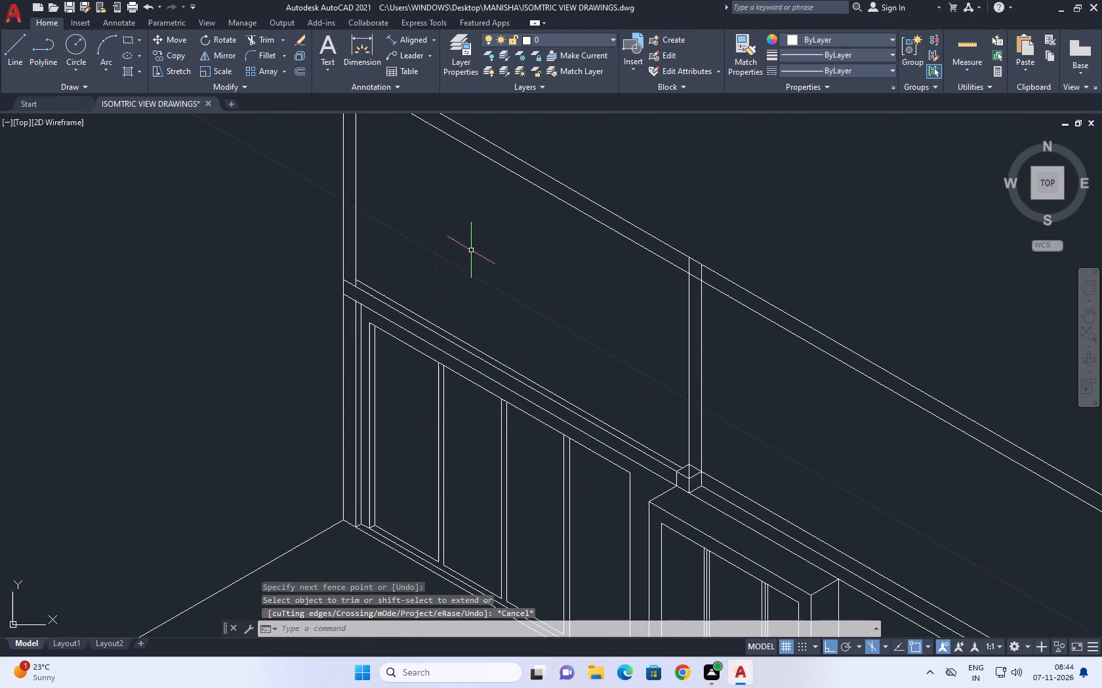
pyautogui.moveTo(341, 294); pyautogui.dragTo(339, 351, button='middle')
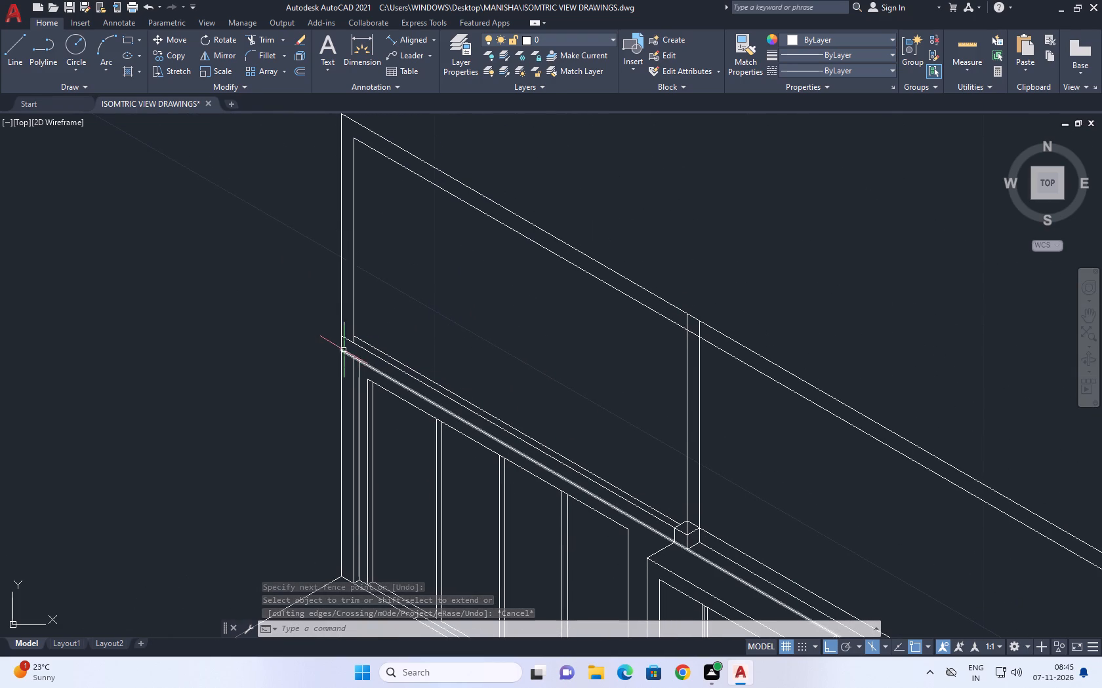
pyautogui.moveTo(10, 50); pyautogui.dragTo(12, 65)
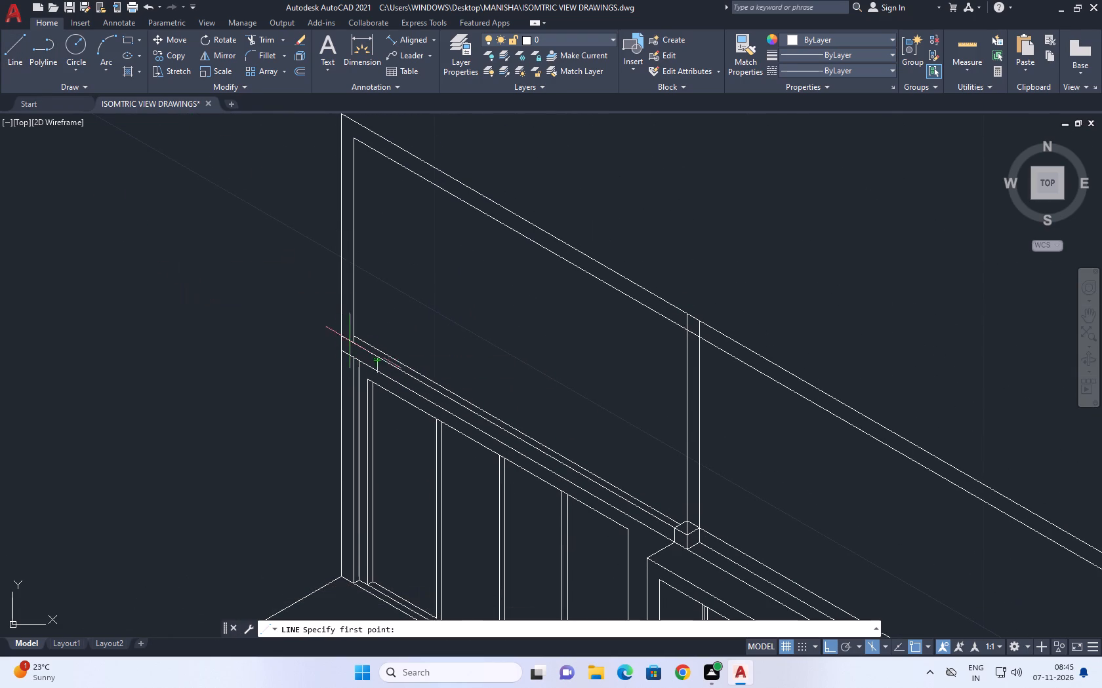
pyautogui.scroll(3, 369, 349)
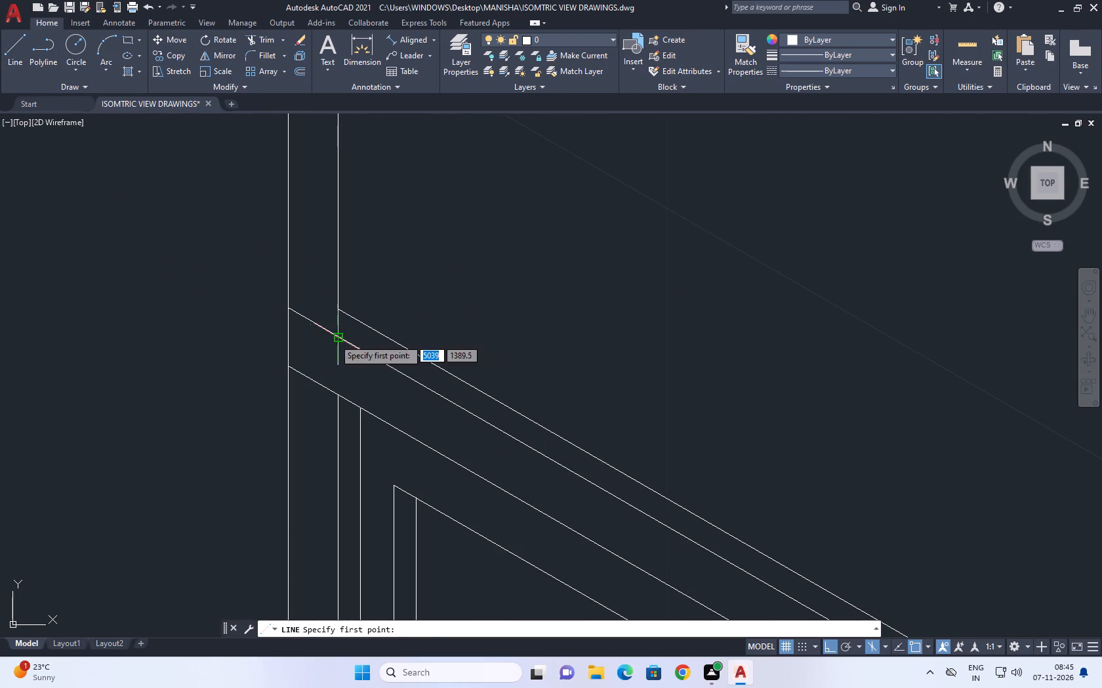
pyautogui.click(335, 339)
pyautogui.moveTo(445, 246); pyautogui.dragTo(266, 358, button='middle')
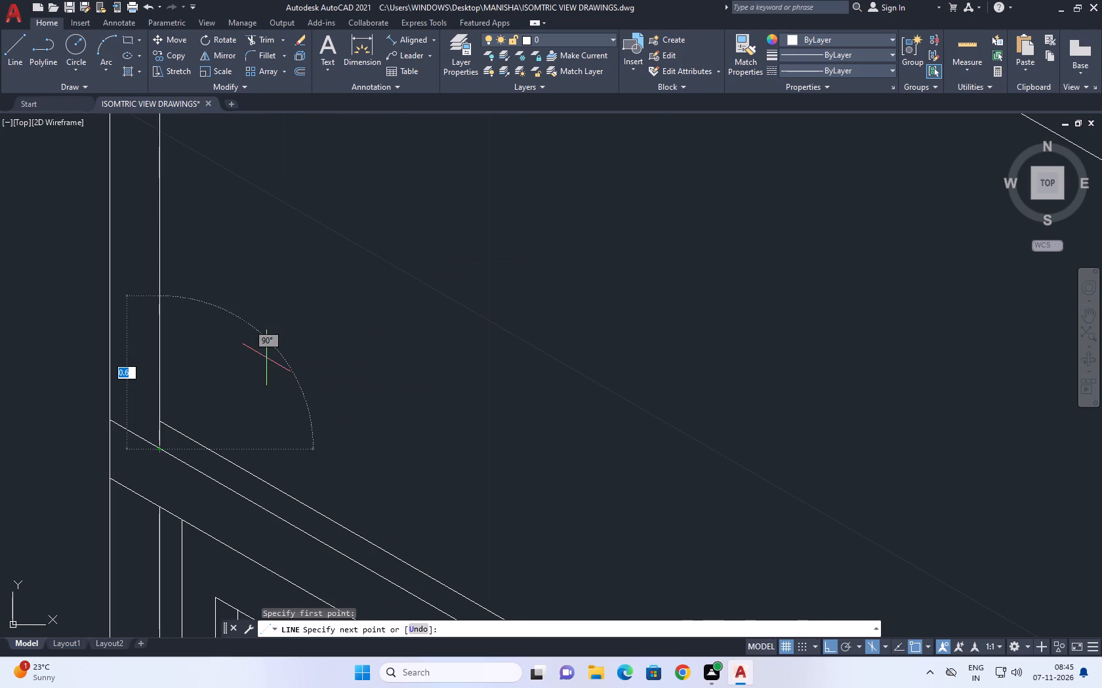
pyautogui.press('F5')
pyautogui.scroll(-3, 269, 318)
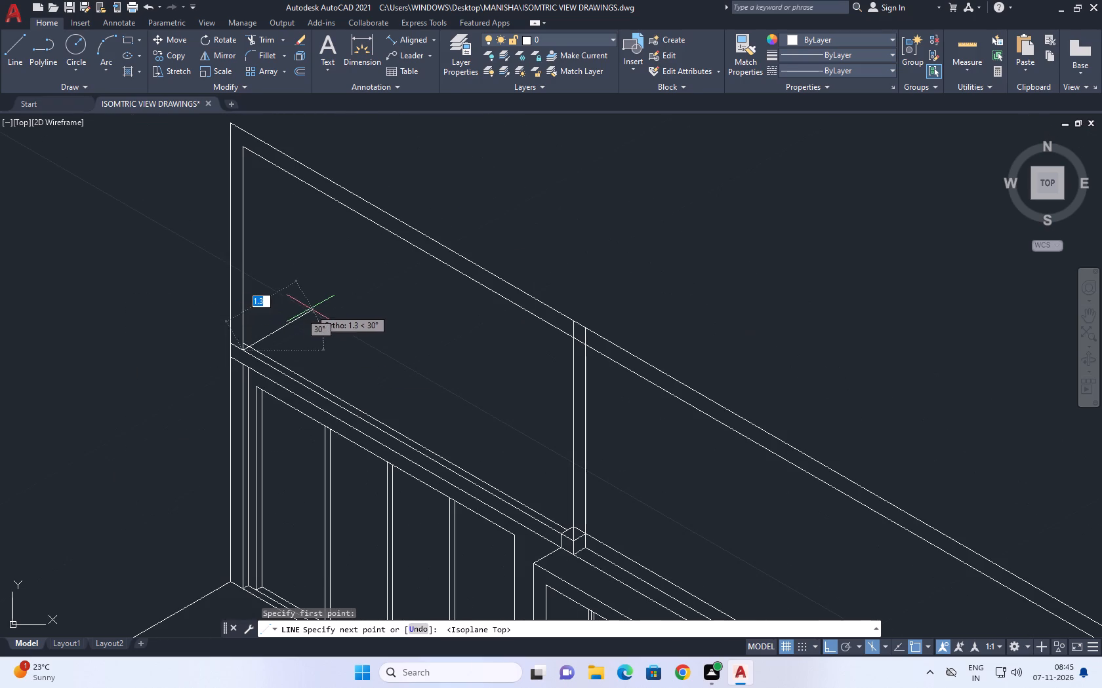
pyautogui.scroll(2, 317, 305)
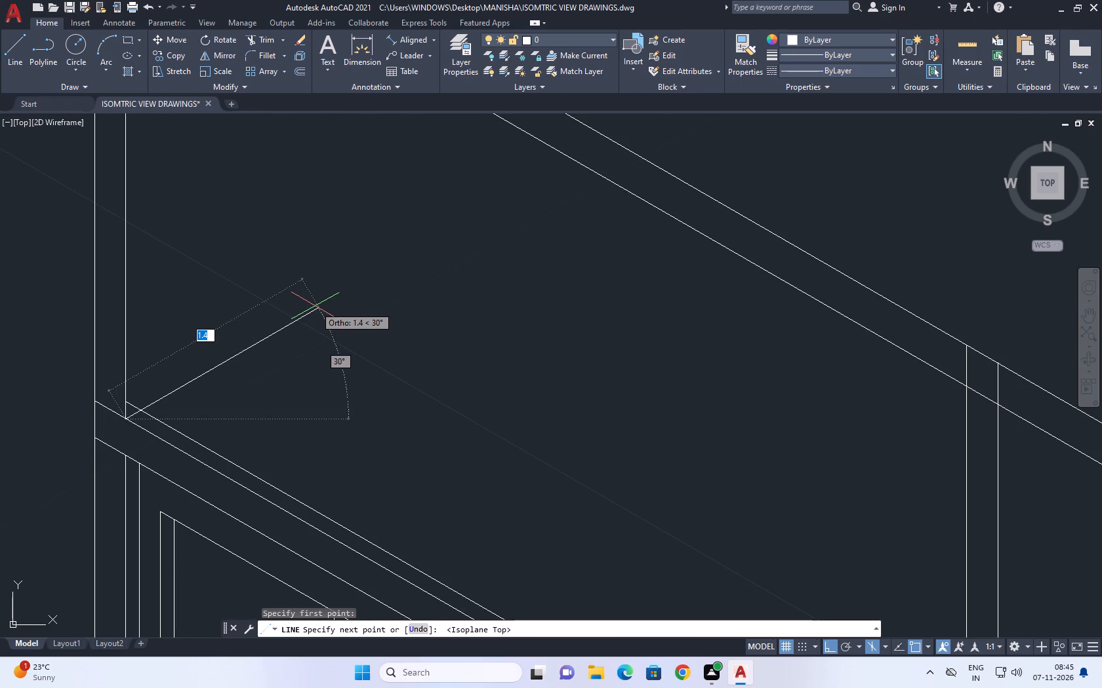
pyautogui.click(305, 318)
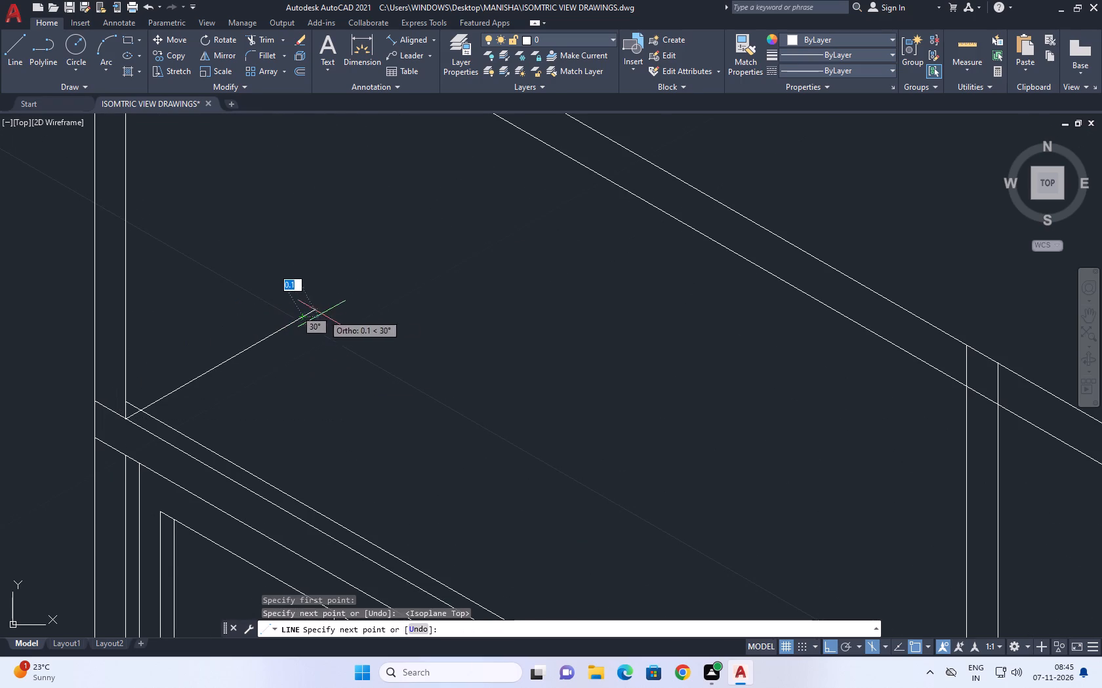
pyautogui.rightClick(333, 311)
pyautogui.click(399, 329)
# Copy the opening's inner vertical 1 unit along 30°, using the right isoplane.
pyautogui.scroll(-2, 406, 356)
pyautogui.moveTo(400, 333); pyautogui.dragTo(411, 402, button='middle')
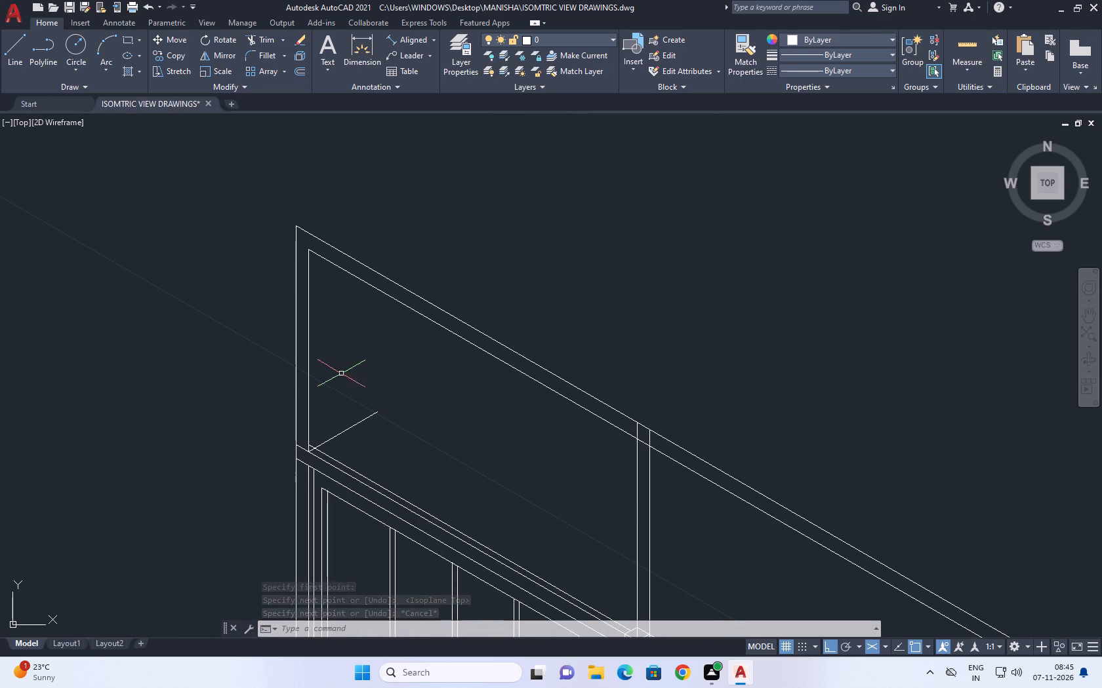
pyautogui.click(309, 358)
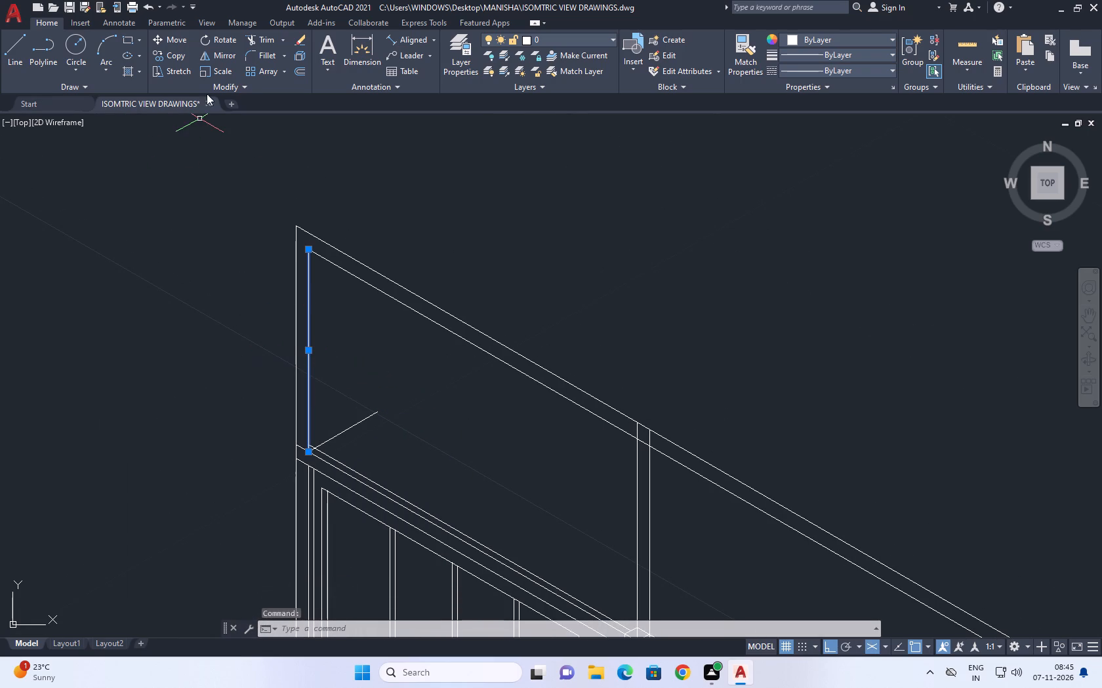
pyautogui.click(186, 50)
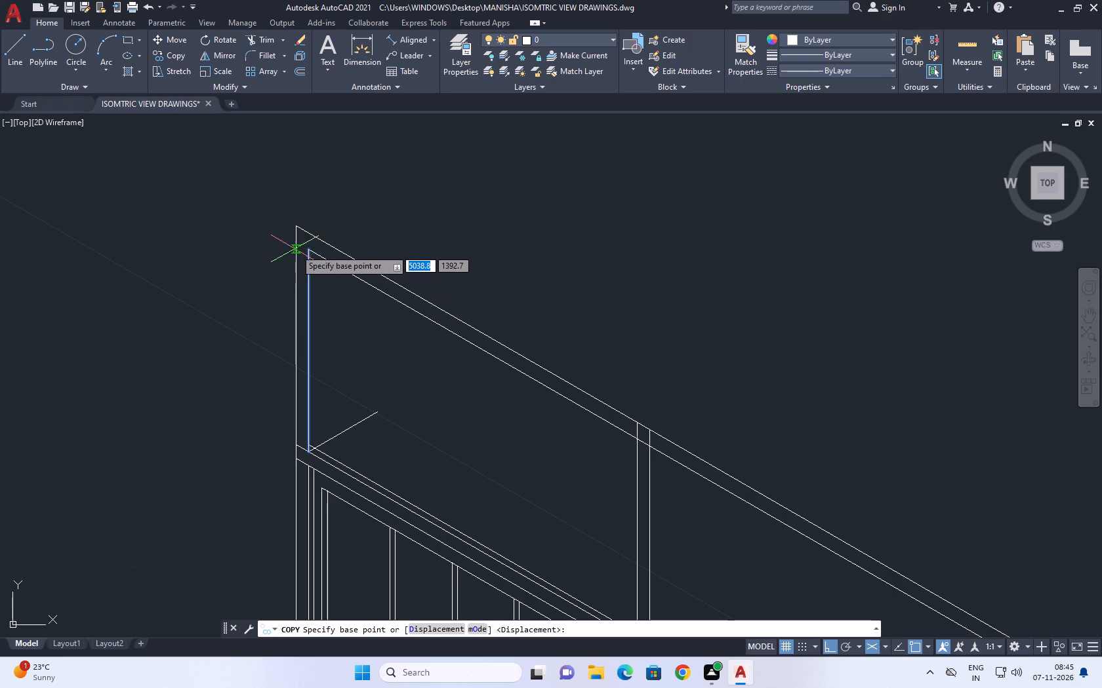
pyautogui.click(307, 251)
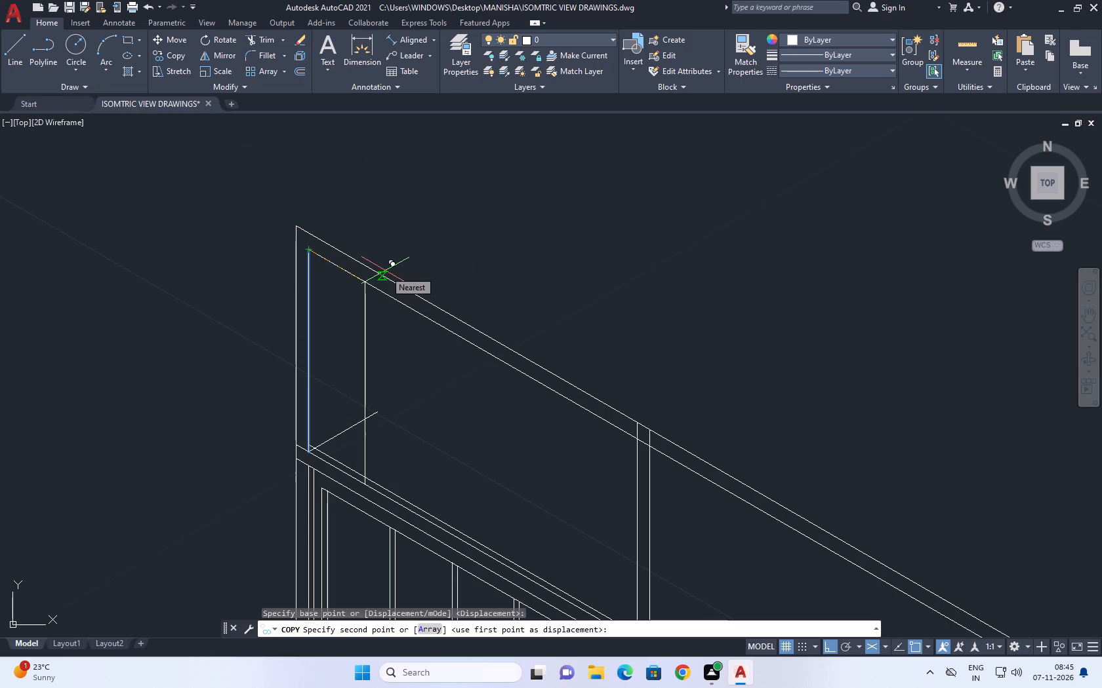
pyautogui.press('F5')
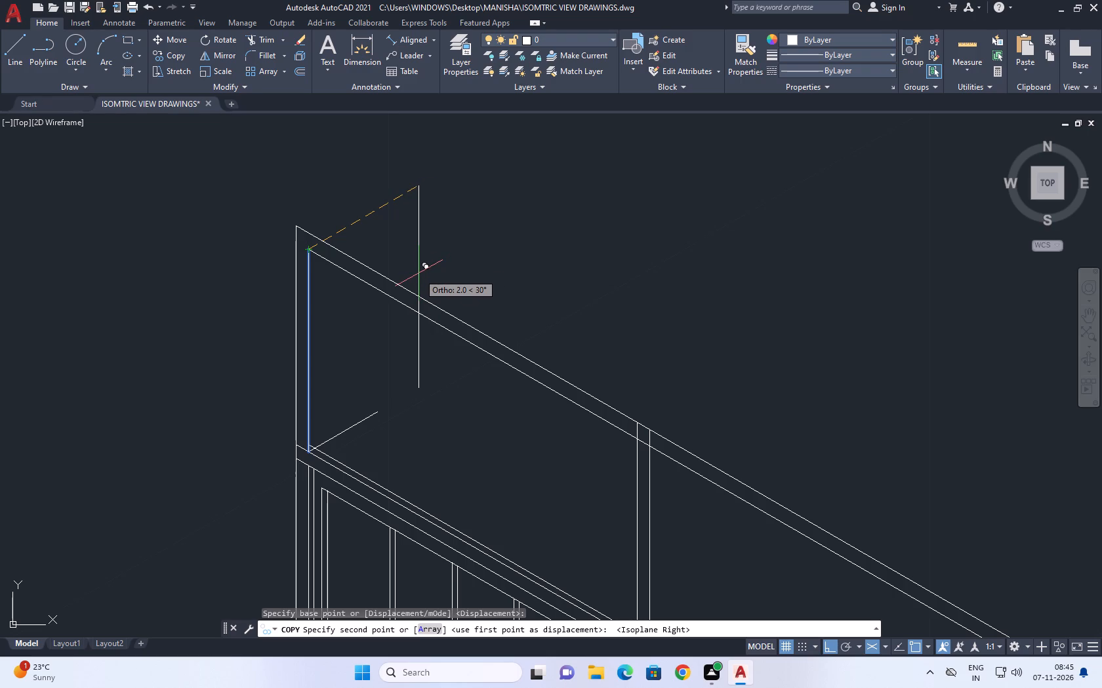
pyautogui.press('1')
pyautogui.press('Return')
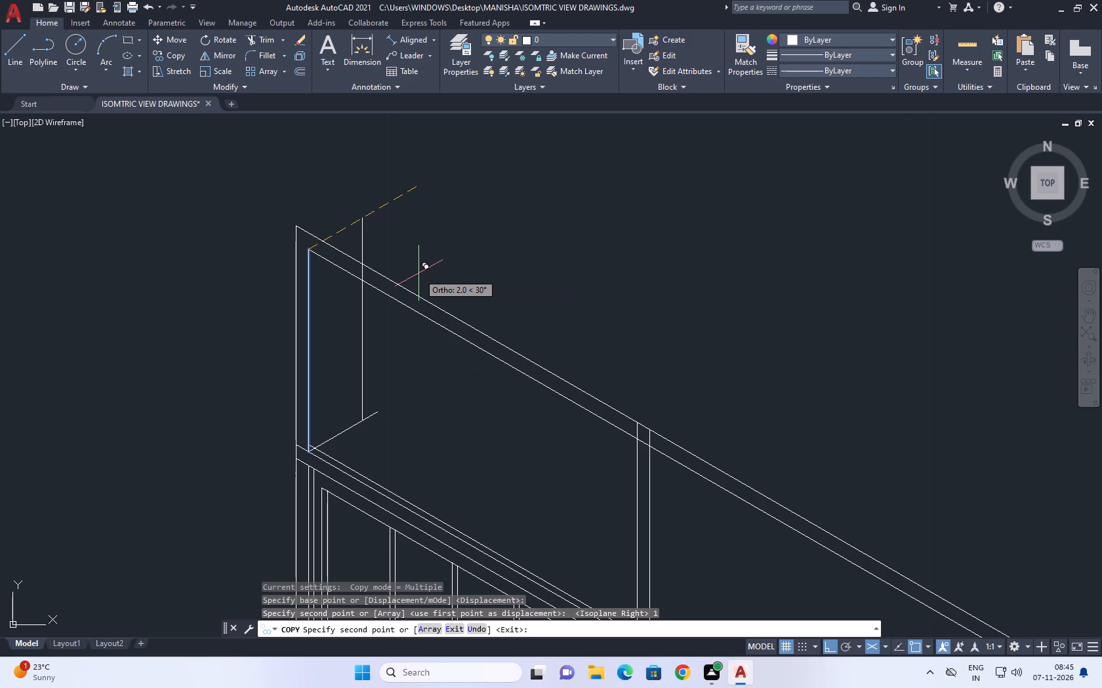
pyautogui.moveTo(522, 226); pyautogui.dragTo(500, 218, button='right')
pyautogui.click(525, 240)
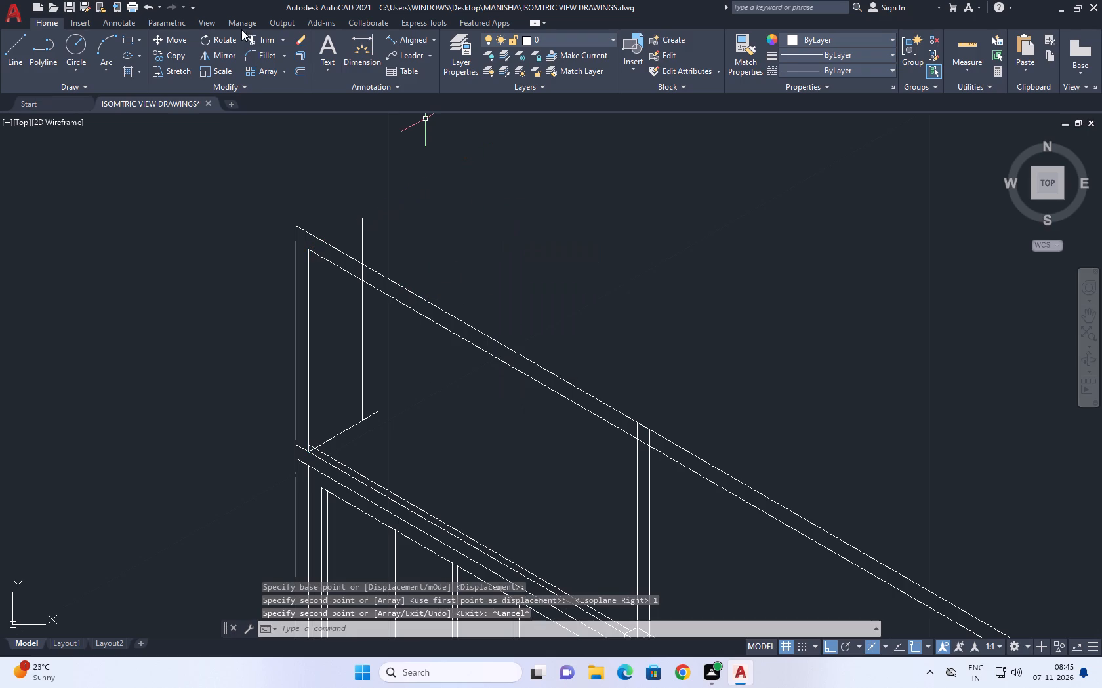
# Trim the copied vertical above the opening's inner top line and the depth line's overhang beyond the copy.
pyautogui.click(260, 41)
pyautogui.moveTo(361, 231); pyautogui.dragTo(367, 235)
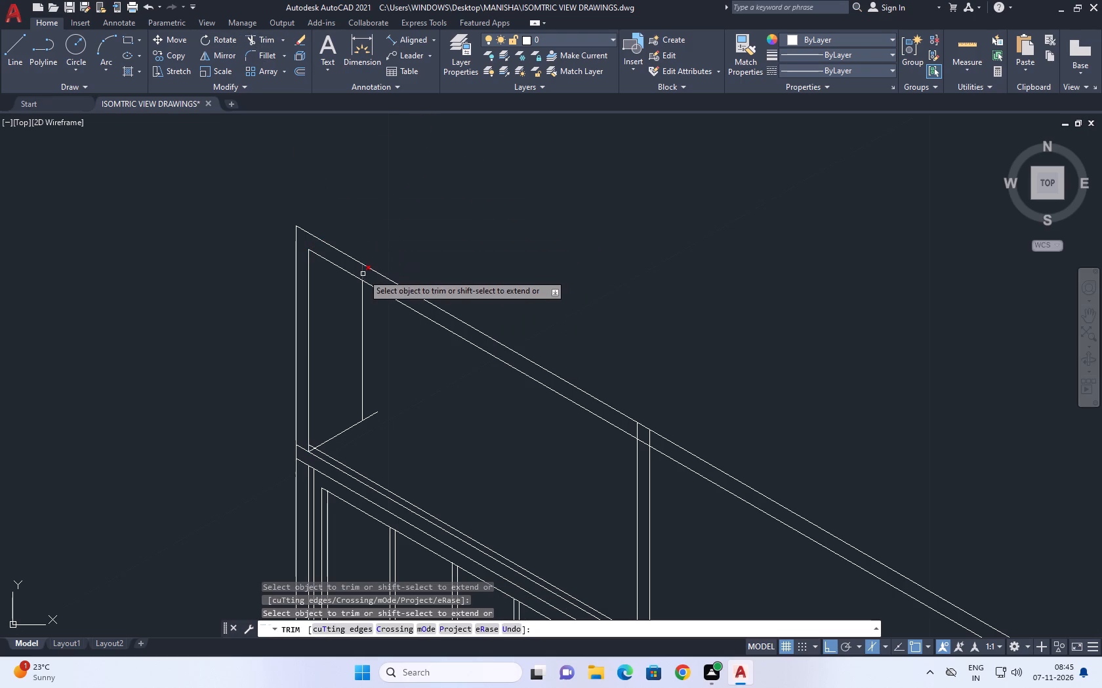
pyautogui.click(363, 274)
pyautogui.click(371, 417)
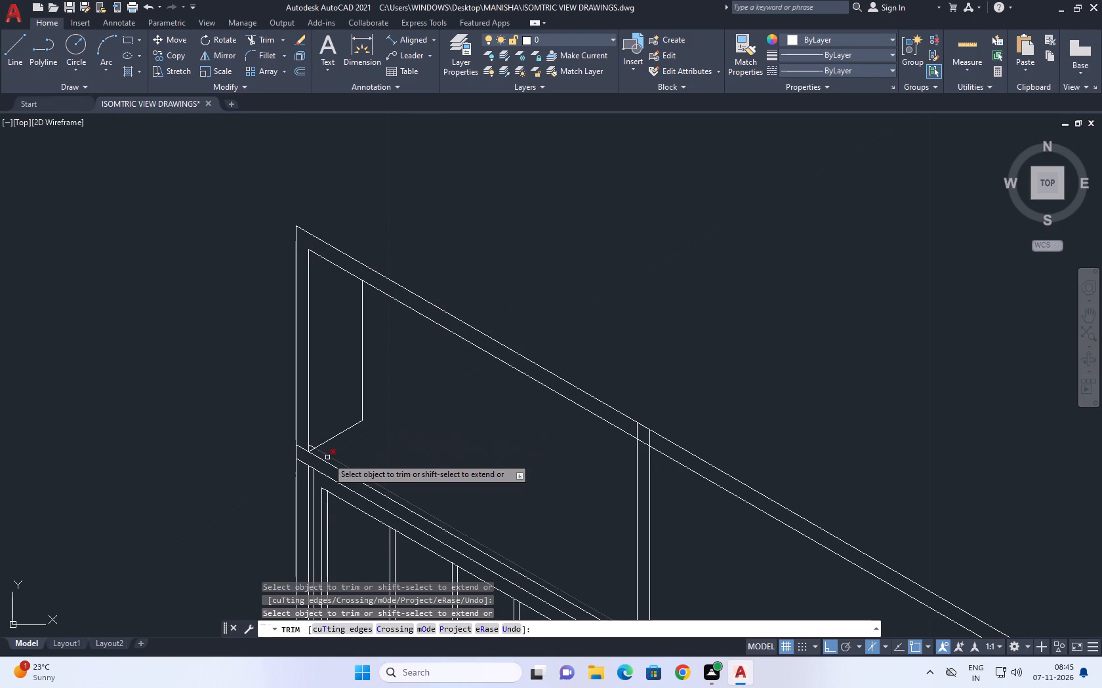
pyautogui.scroll(2, 321, 456)
pyautogui.rightClick(474, 322)
pyautogui.click(502, 339)
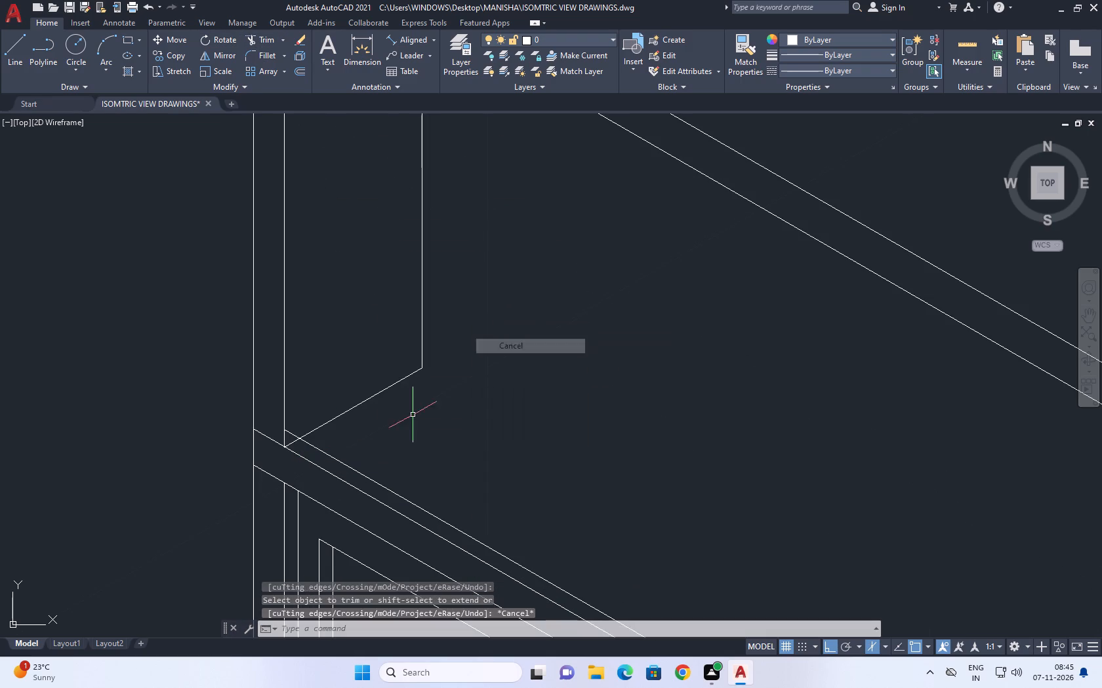
# Trim the short end of the sill's upper sloping line between the inner vertical and the depth line.
pyautogui.scroll(-2, 319, 421)
pyautogui.moveTo(321, 441); pyautogui.dragTo(335, 443, button='middle')
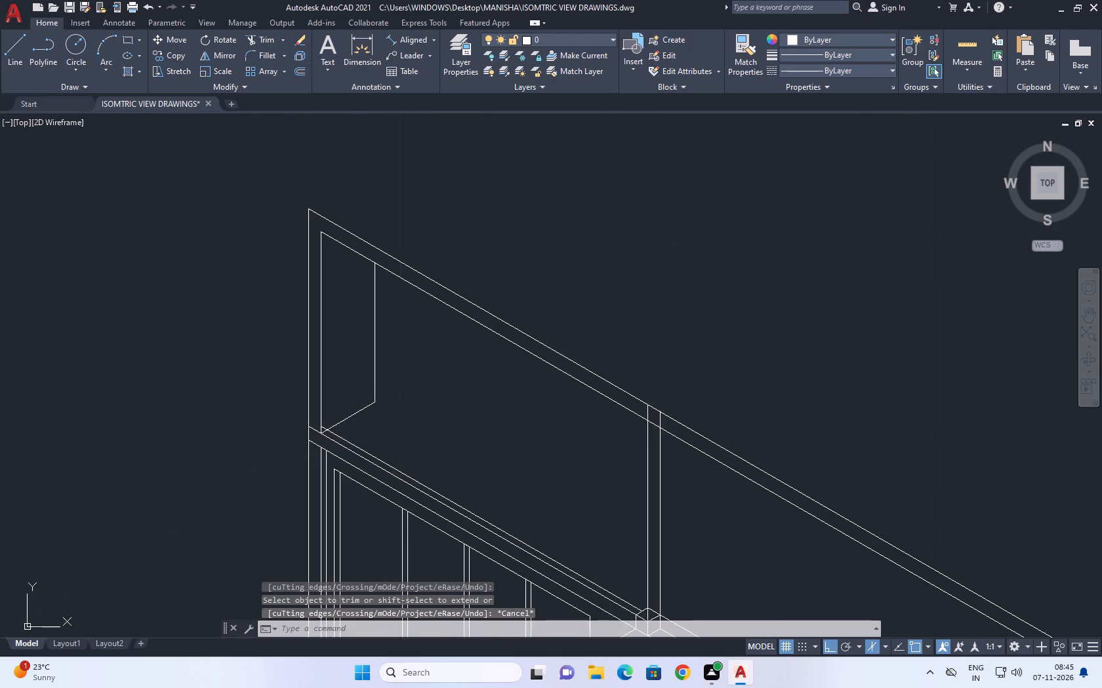
pyautogui.scroll(3, 330, 438)
pyautogui.click(262, 28)
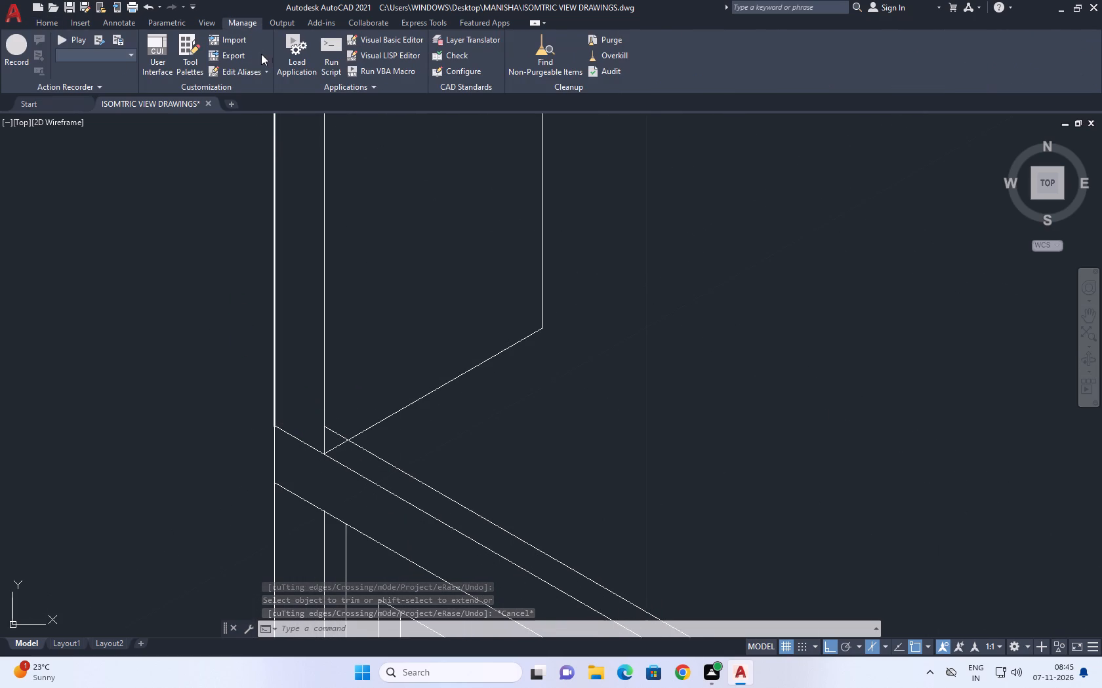
pyautogui.click(33, 23)
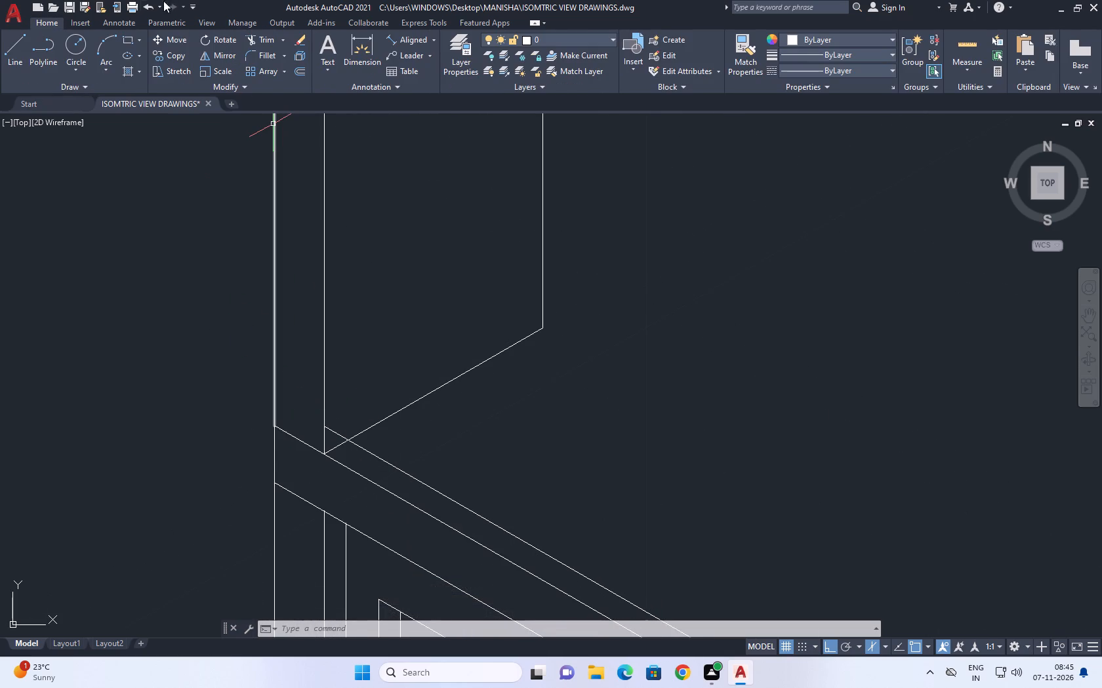
pyautogui.click(267, 45)
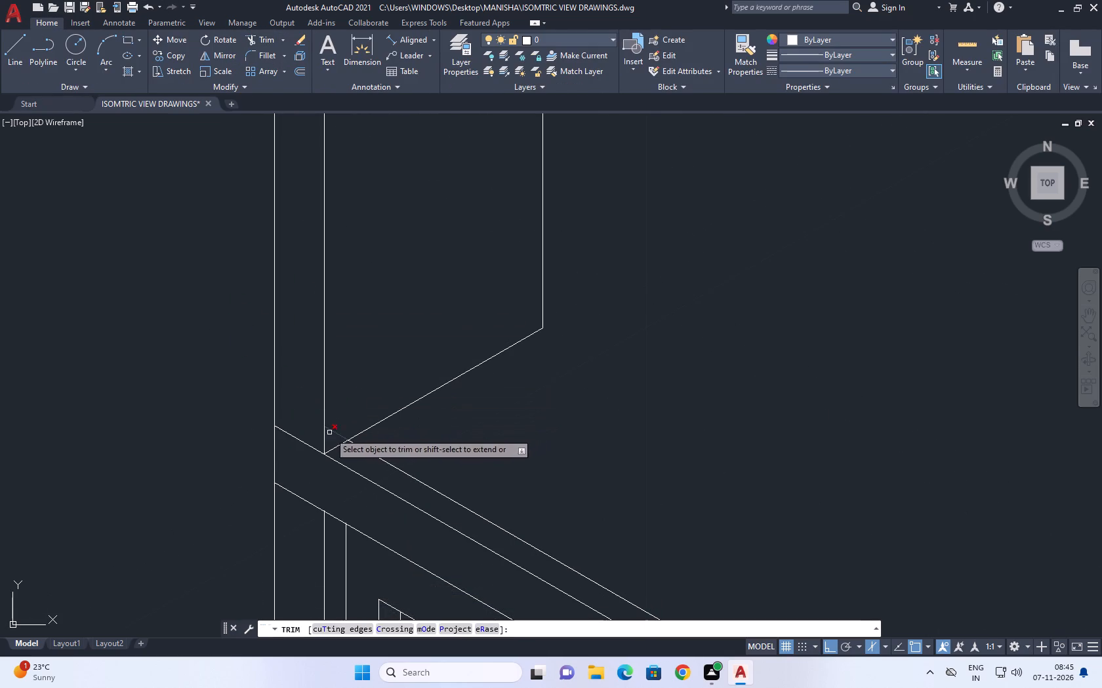
pyautogui.click(328, 434)
pyautogui.click(369, 411)
pyautogui.rightClick(399, 330)
pyautogui.click(426, 343)
# Copy the opening's rear vertical 0.5 along 330° under the inner top line, using the left isoplane.
pyautogui.scroll(-2, 426, 344)
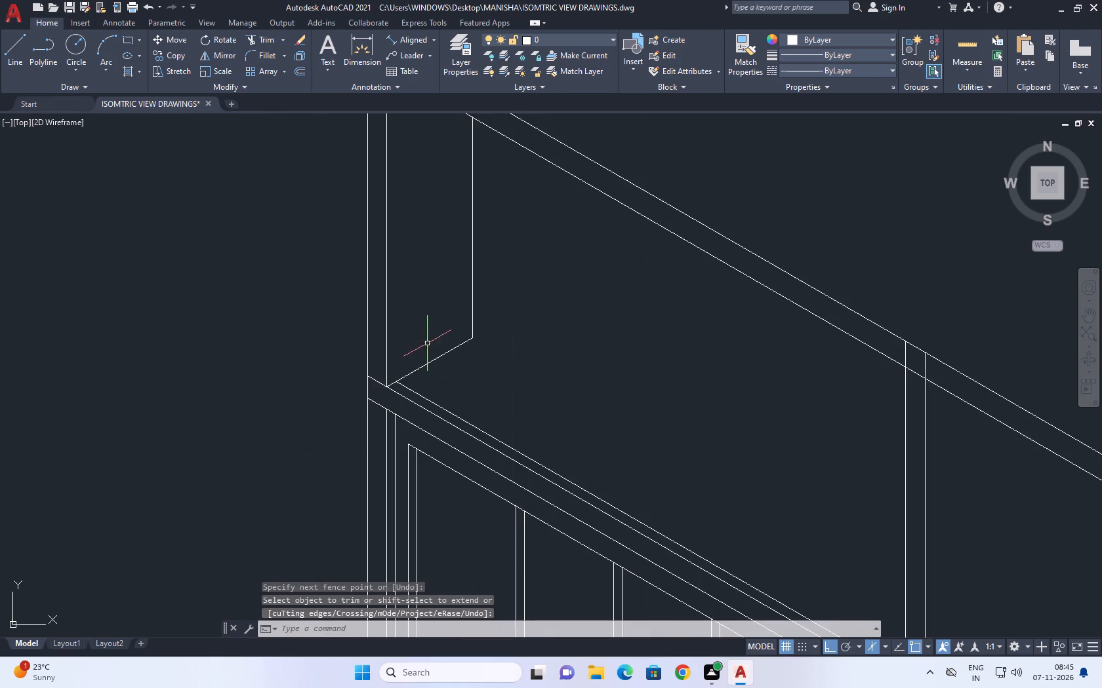
pyautogui.moveTo(523, 302); pyautogui.dragTo(523, 352, button='middle')
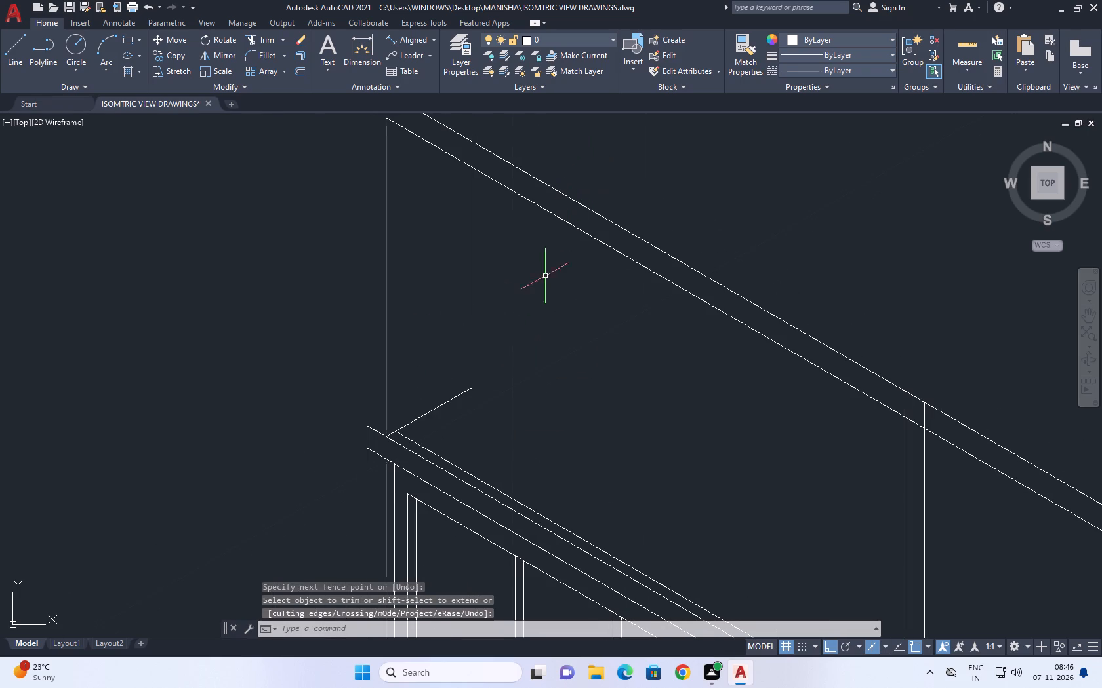
pyautogui.moveTo(545, 277); pyautogui.dragTo(528, 290, button='middle')
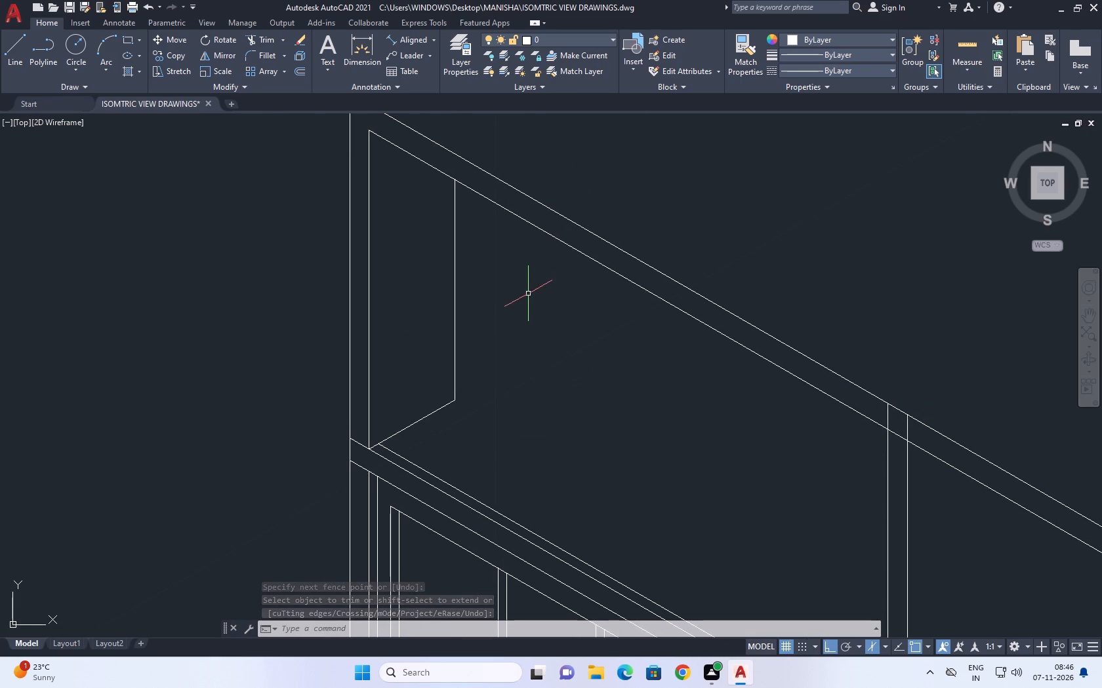
pyautogui.moveTo(562, 329); pyautogui.dragTo(501, 273, button='middle')
pyautogui.scroll(-1, 502, 408)
pyautogui.scroll(1, 389, 301)
pyautogui.click(449, 288)
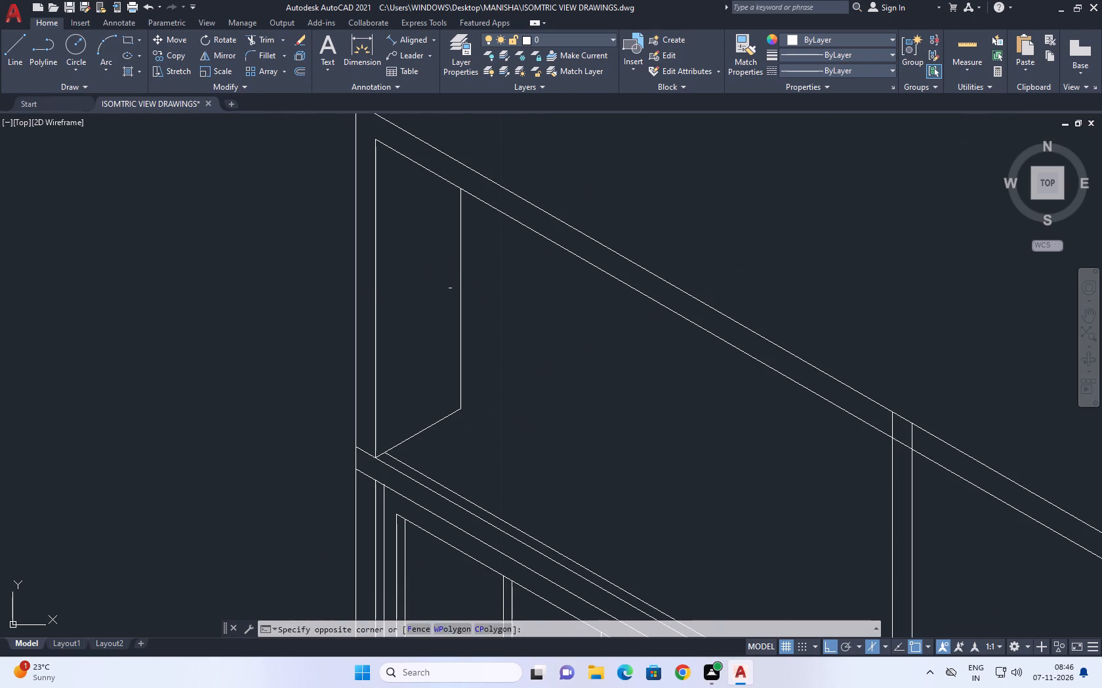
pyautogui.doubleClick(474, 290)
pyautogui.moveTo(433, 265); pyautogui.dragTo(431, 256)
pyautogui.click(180, 50)
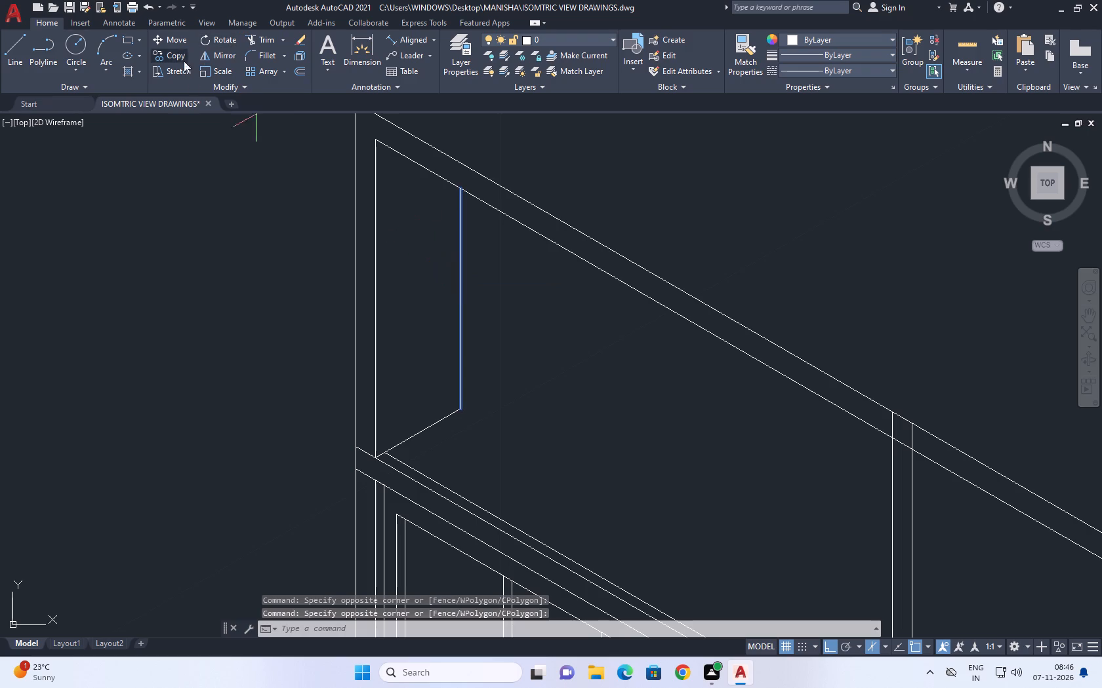
pyautogui.click(459, 191)
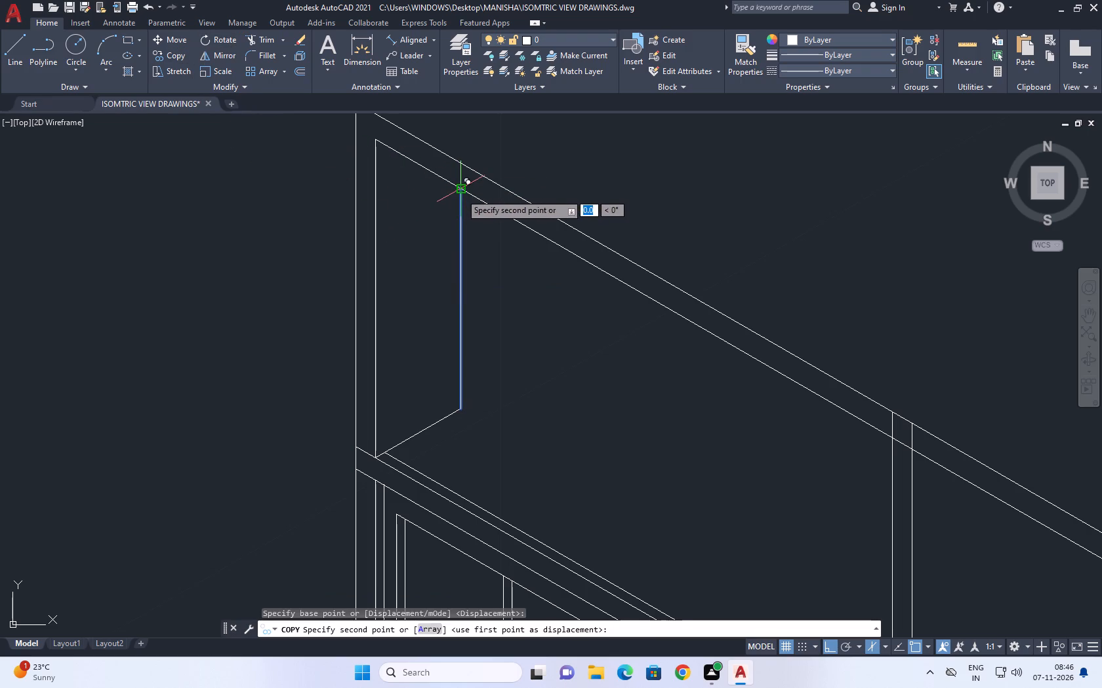
pyautogui.moveTo(481, 204); pyautogui.dragTo(476, 227, button='middle')
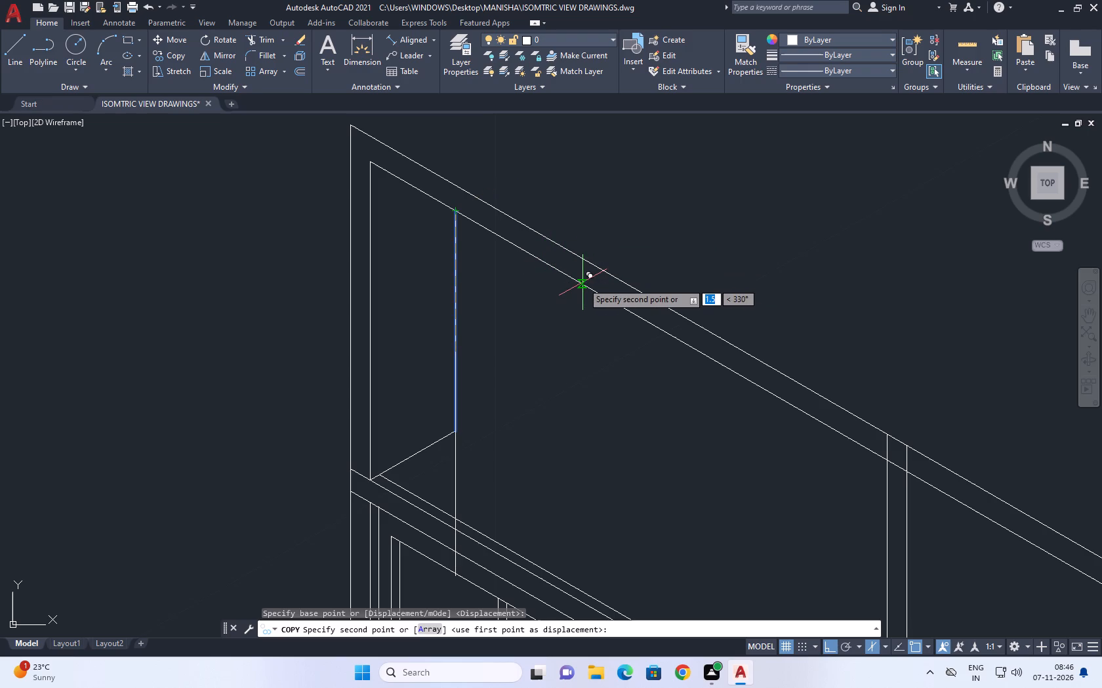
pyautogui.press('F5')
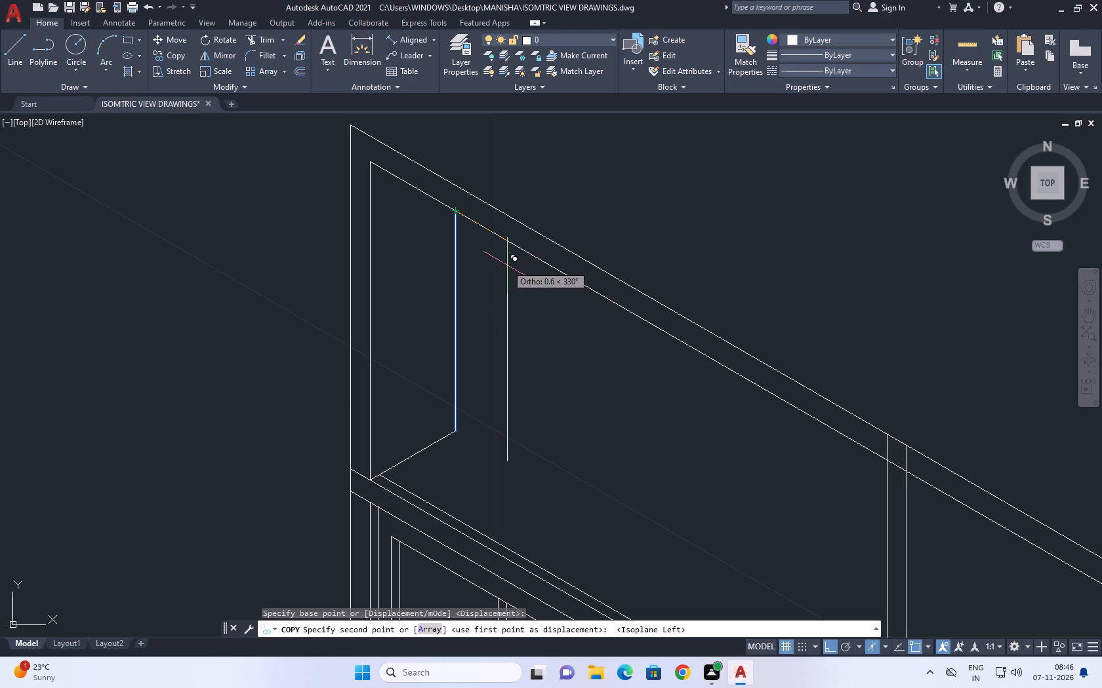
pyautogui.write('0.5')
pyautogui.press('Return')
pyautogui.rightClick(586, 176)
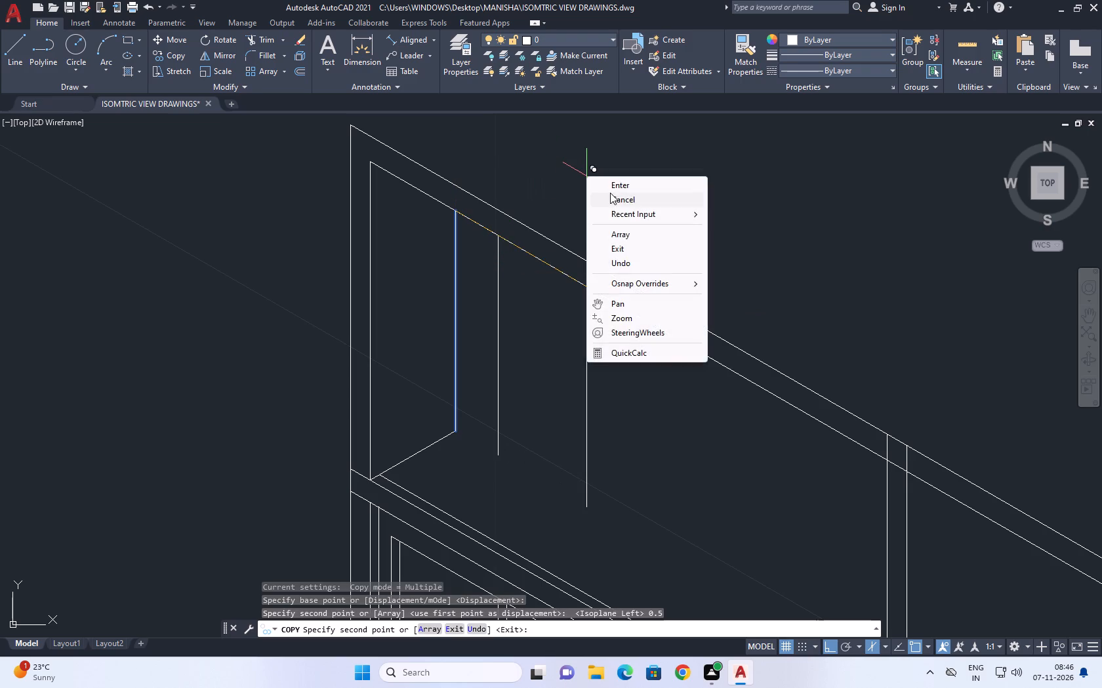
pyautogui.click(613, 195)
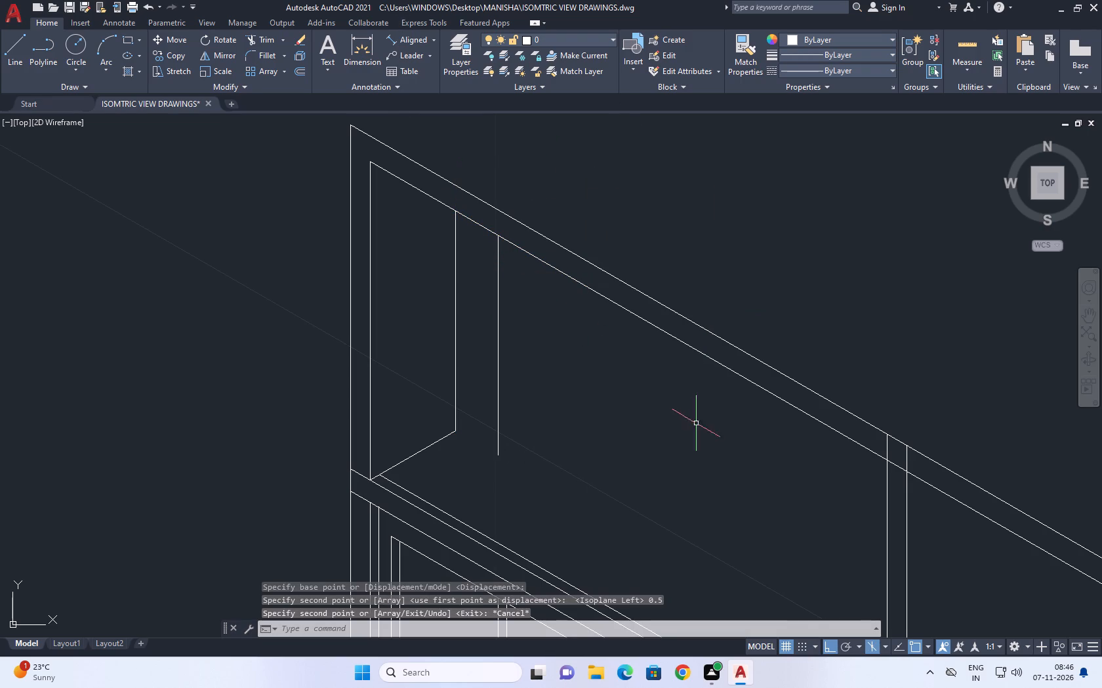
# Copy the first vertical of the pair at the opening's far end 0.5 along 150°.
pyautogui.moveTo(773, 483); pyautogui.dragTo(687, 318, button='middle')
pyautogui.click(807, 400)
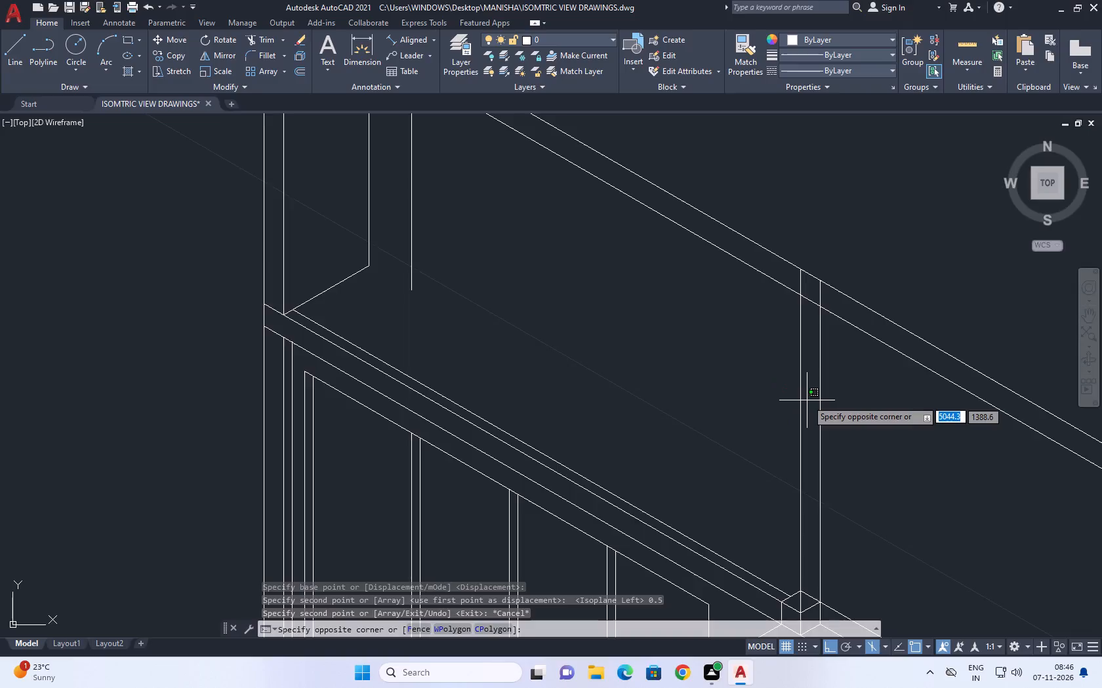
pyautogui.click(797, 390)
pyautogui.scroll(-2, 678, 333)
pyautogui.click(173, 55)
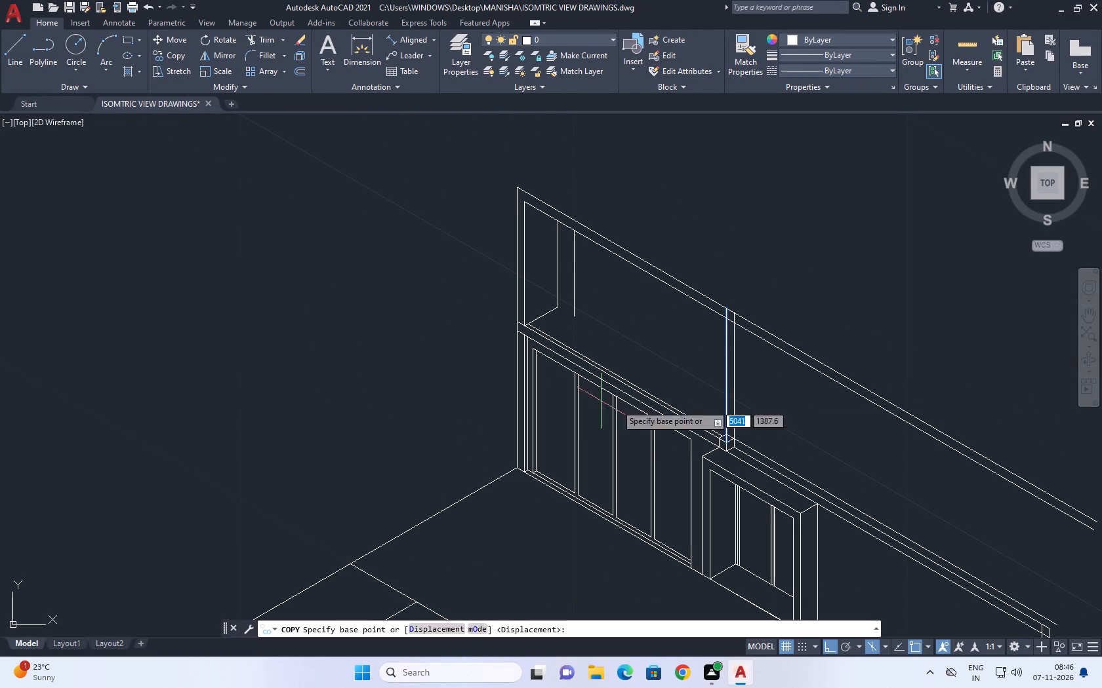
pyautogui.scroll(3, 718, 326)
pyautogui.click(742, 261)
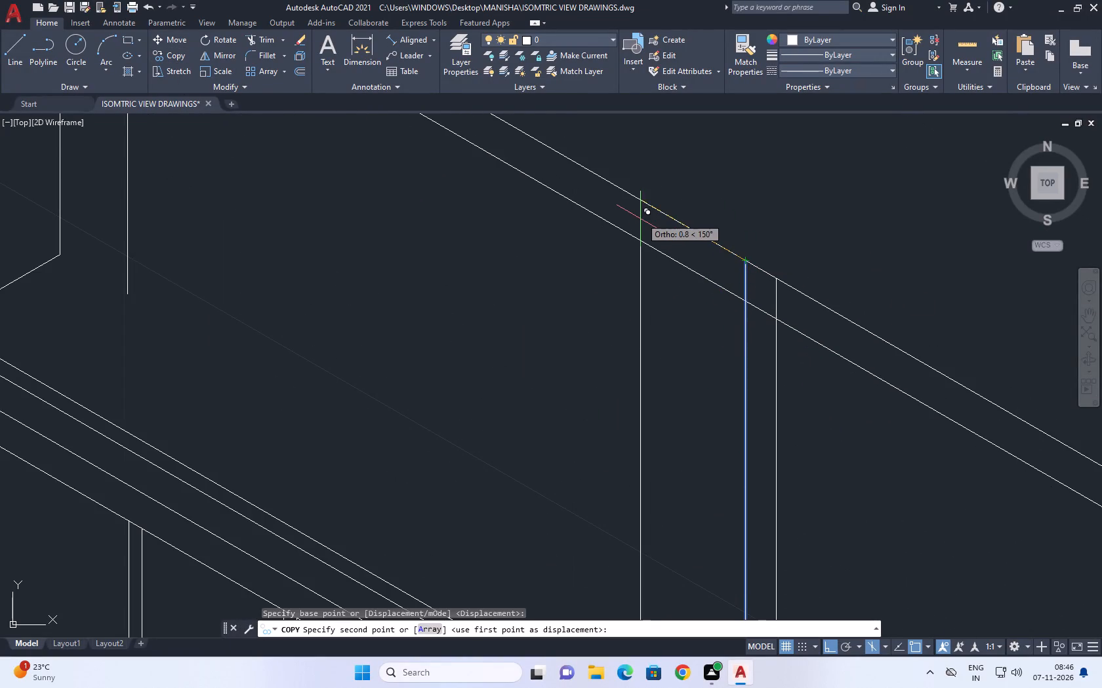
pyautogui.write('0.5')
pyautogui.press('Return')
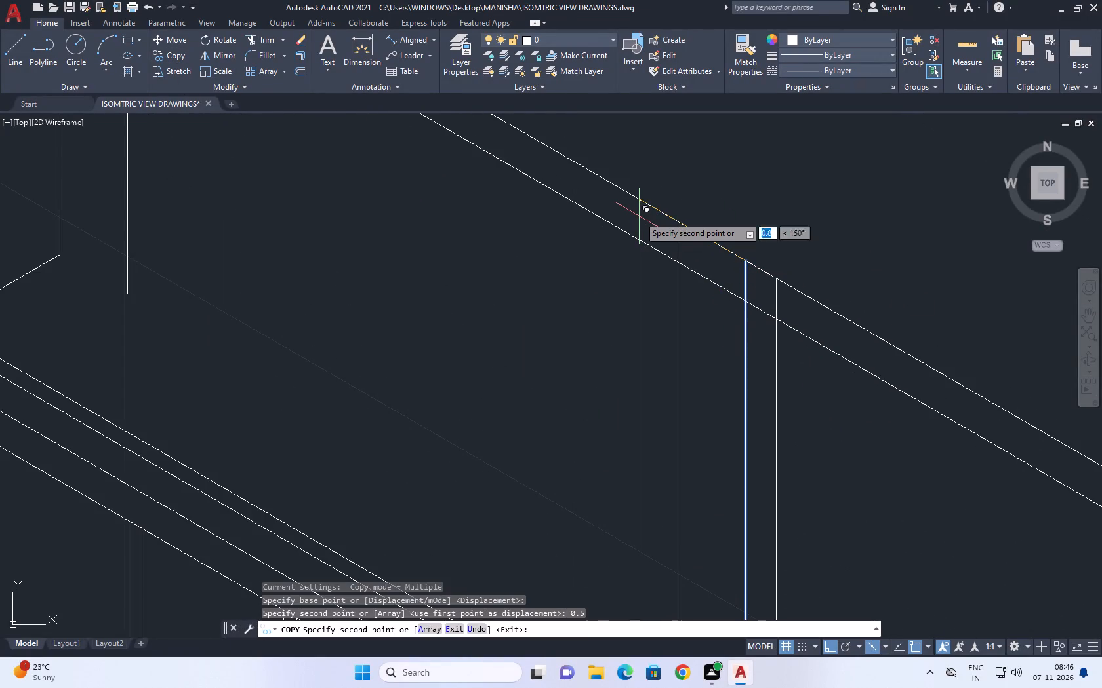
pyautogui.rightClick(557, 292)
pyautogui.click(628, 318)
# Trim the copied far-end vertical below the sill's upper line and between the two sloping top lines.
pyautogui.moveTo(617, 322); pyautogui.dragTo(685, 366, button='middle')
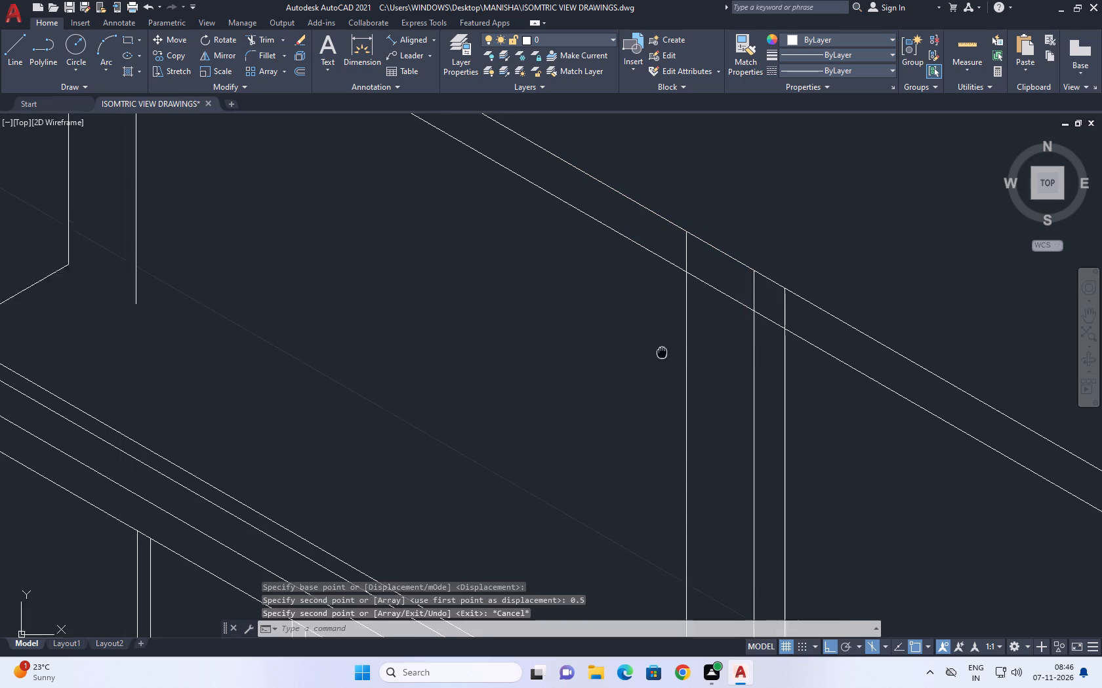
pyautogui.moveTo(685, 366); pyautogui.dragTo(721, 383, button='middle')
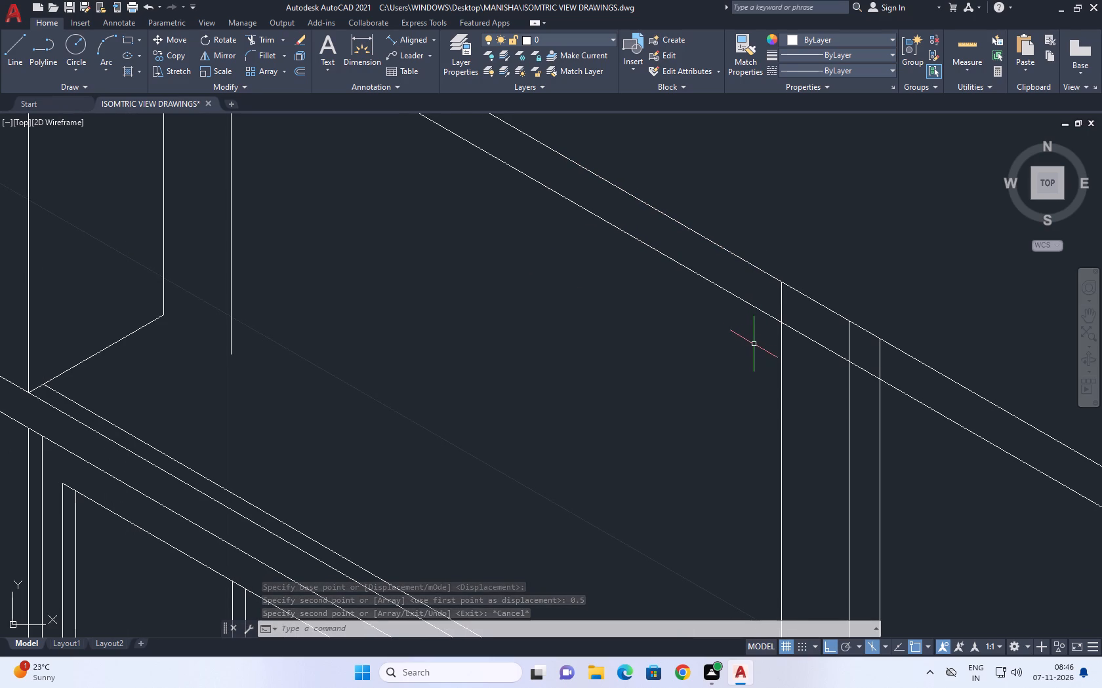
pyautogui.scroll(-3, 680, 374)
pyautogui.moveTo(718, 406); pyautogui.dragTo(750, 375, button='middle')
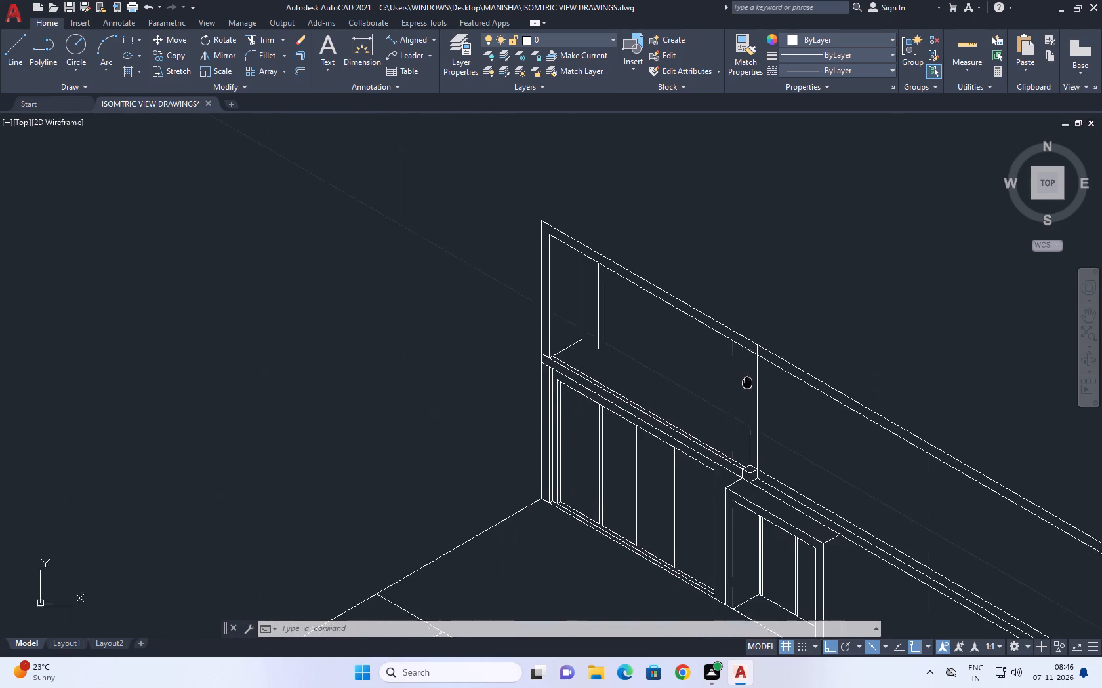
pyautogui.moveTo(750, 375); pyautogui.dragTo(750, 371, button='middle')
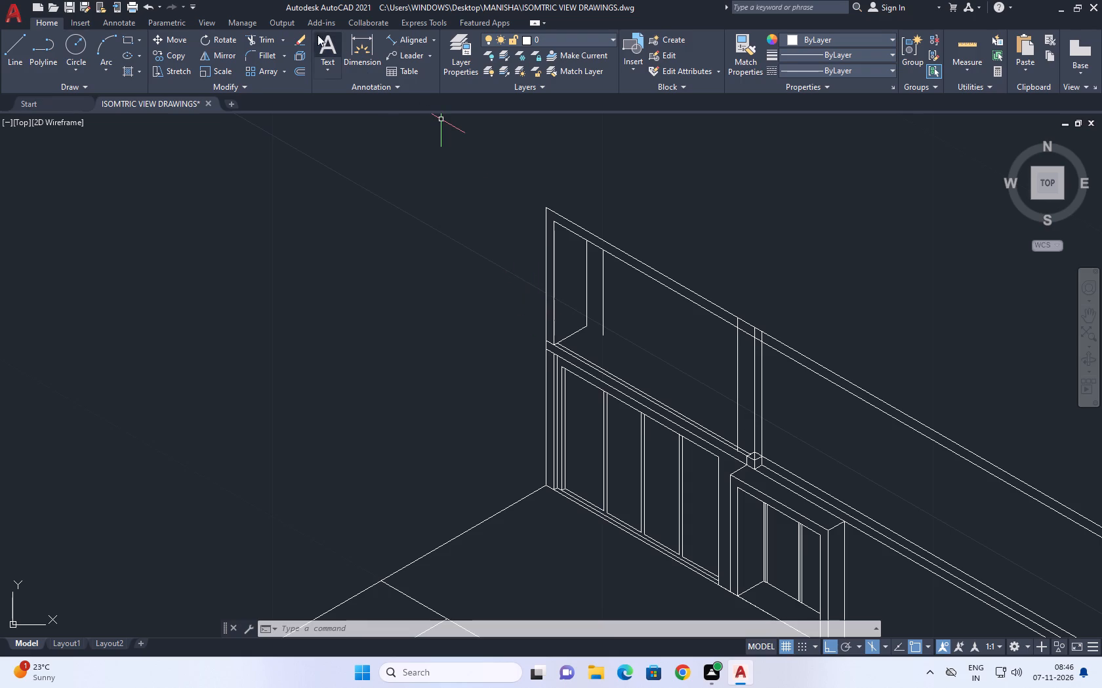
pyautogui.click(274, 37)
pyautogui.scroll(4, 704, 442)
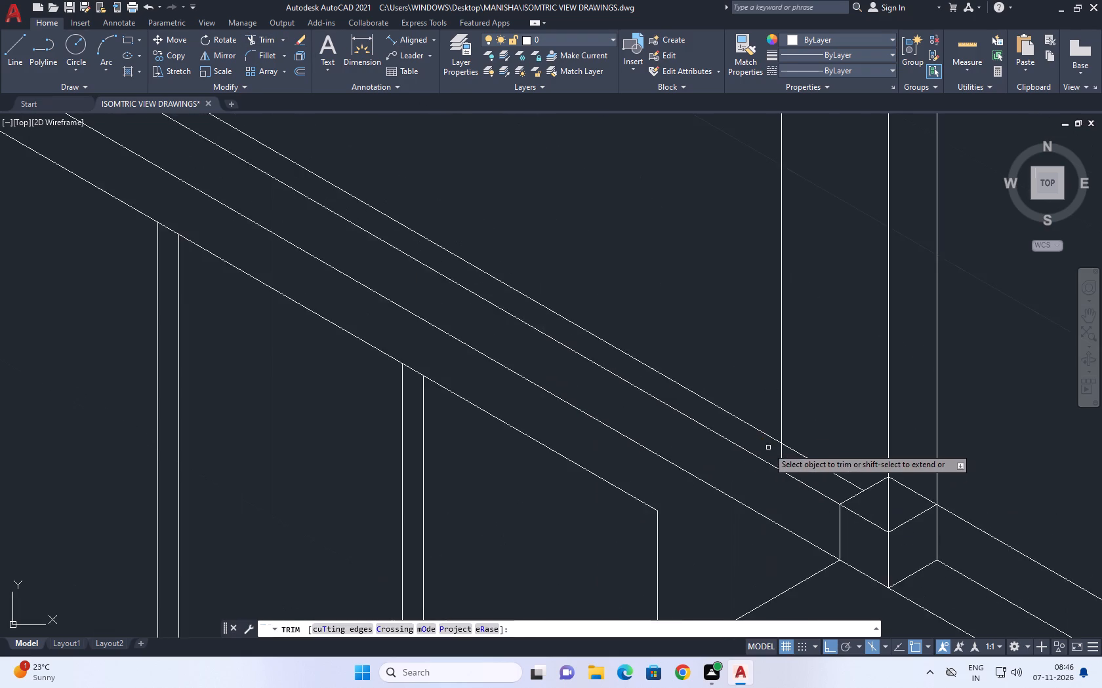
pyautogui.scroll(2, 768, 448)
pyautogui.moveTo(838, 490); pyautogui.dragTo(828, 489)
pyautogui.click(762, 453)
pyautogui.scroll(-6, 771, 451)
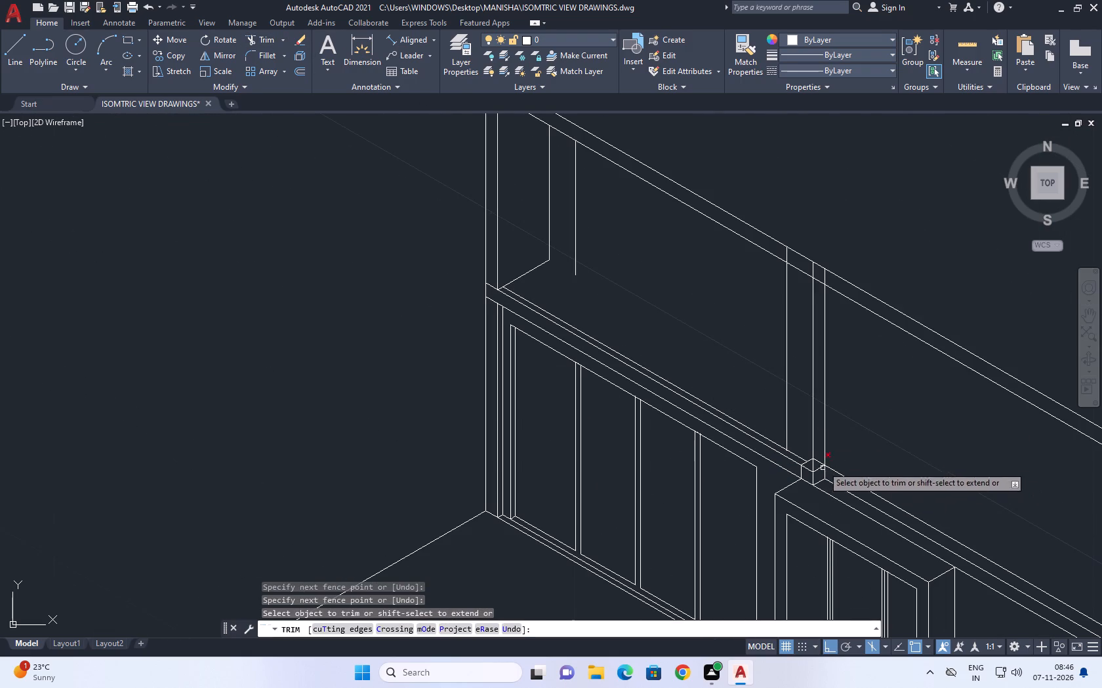
pyautogui.moveTo(800, 270); pyautogui.dragTo(842, 461, button='middle')
pyautogui.scroll(1, 837, 435)
pyautogui.click(825, 453)
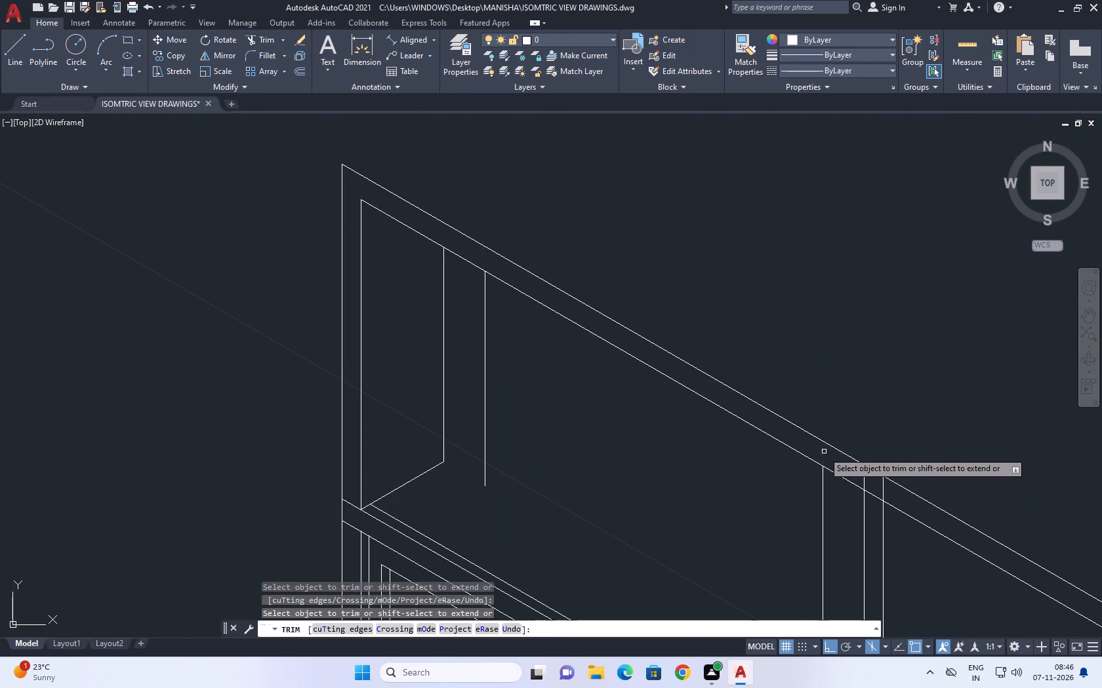
# Draw a line about 4.8 long along 330° from the foot of the opening's rear vertical, past the far-end inner vertical.
pyautogui.scroll(1, 865, 485)
pyautogui.moveTo(865, 485); pyautogui.dragTo(801, 461, button='middle')
pyautogui.scroll(-3, 712, 465)
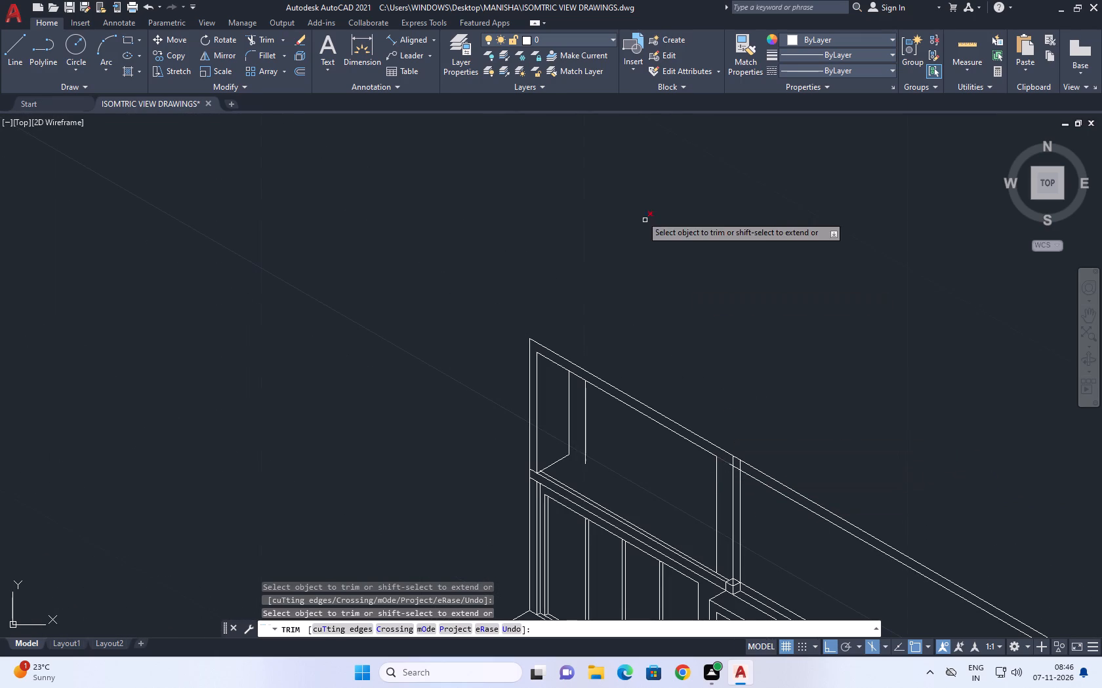
pyautogui.rightClick(630, 200)
pyautogui.moveTo(651, 219); pyautogui.dragTo(639, 216)
pyautogui.click(14, 43)
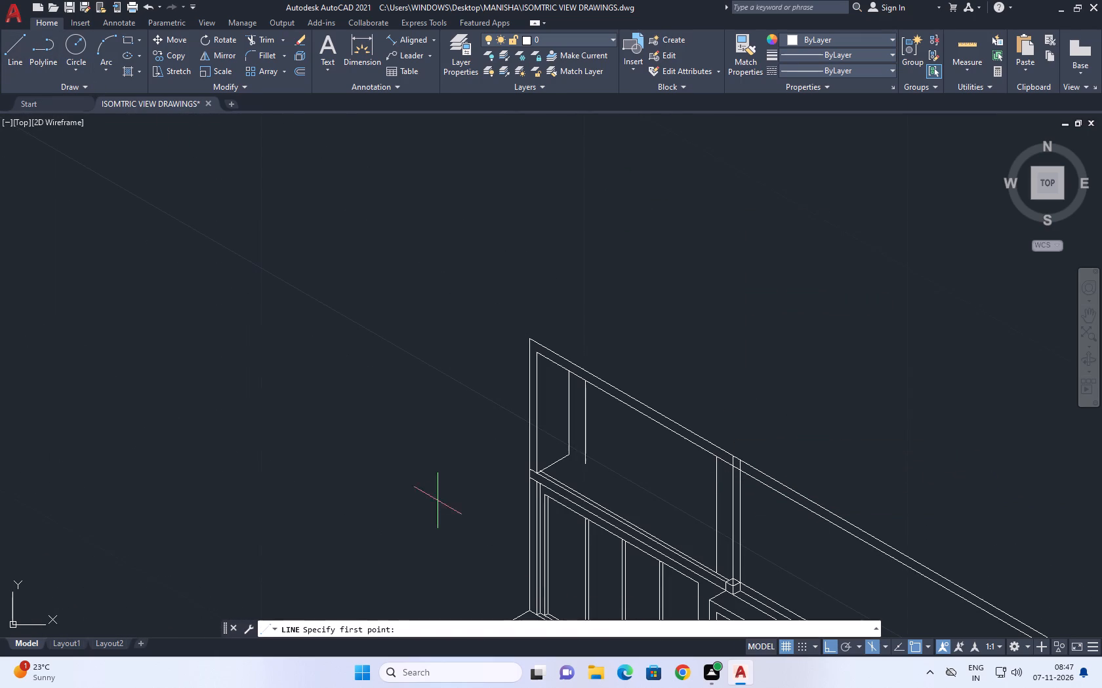
pyautogui.click(570, 457)
pyautogui.scroll(2, 704, 536)
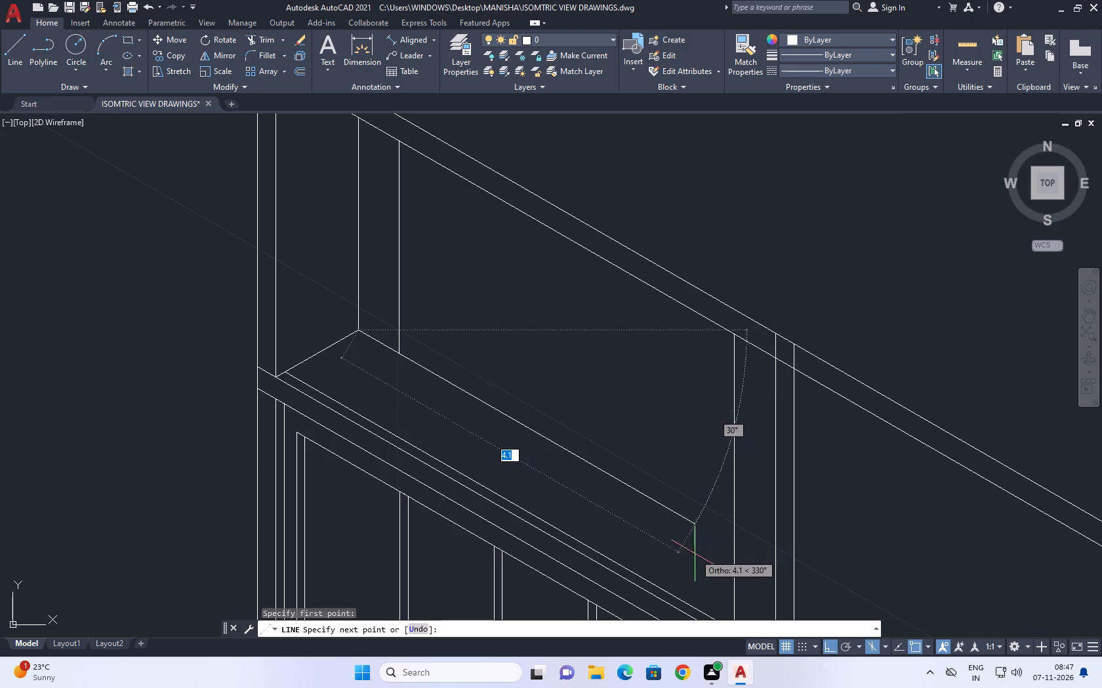
pyautogui.moveTo(670, 552); pyautogui.dragTo(676, 554, button='middle')
pyautogui.scroll(1, 750, 558)
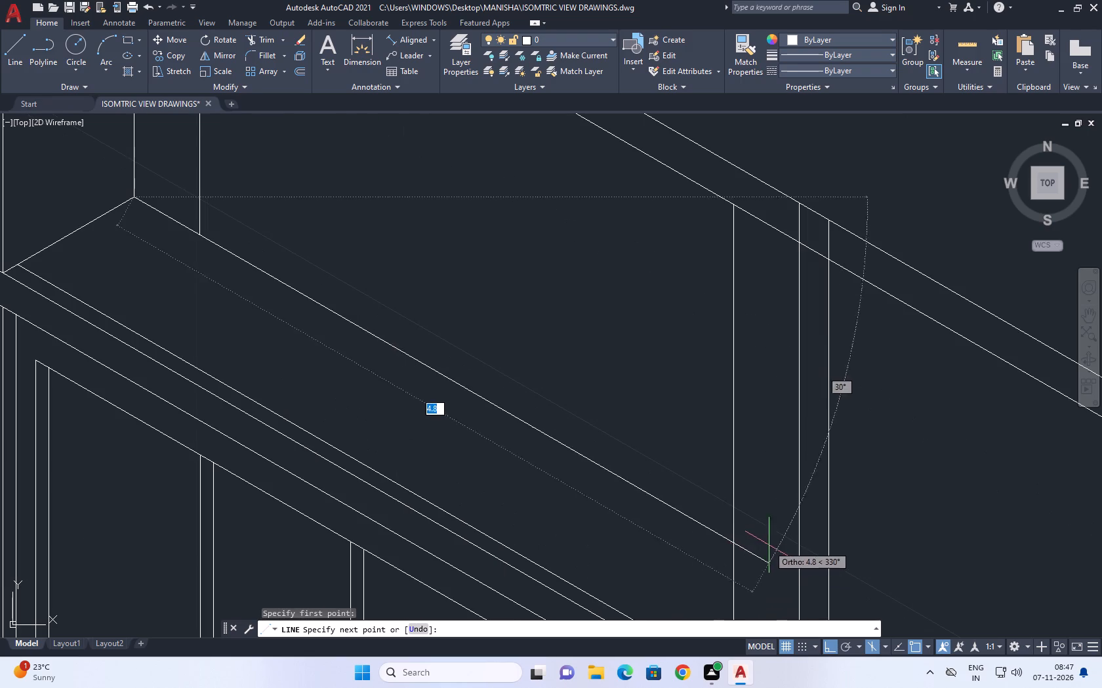
pyautogui.click(771, 545)
pyautogui.moveTo(743, 482); pyautogui.dragTo(730, 461, button='right')
pyautogui.moveTo(765, 483); pyautogui.dragTo(768, 489)
# Trim the new sloping line's overshoot beyond the far-end inner vertical.
pyautogui.moveTo(728, 446); pyautogui.dragTo(728, 450, button='middle')
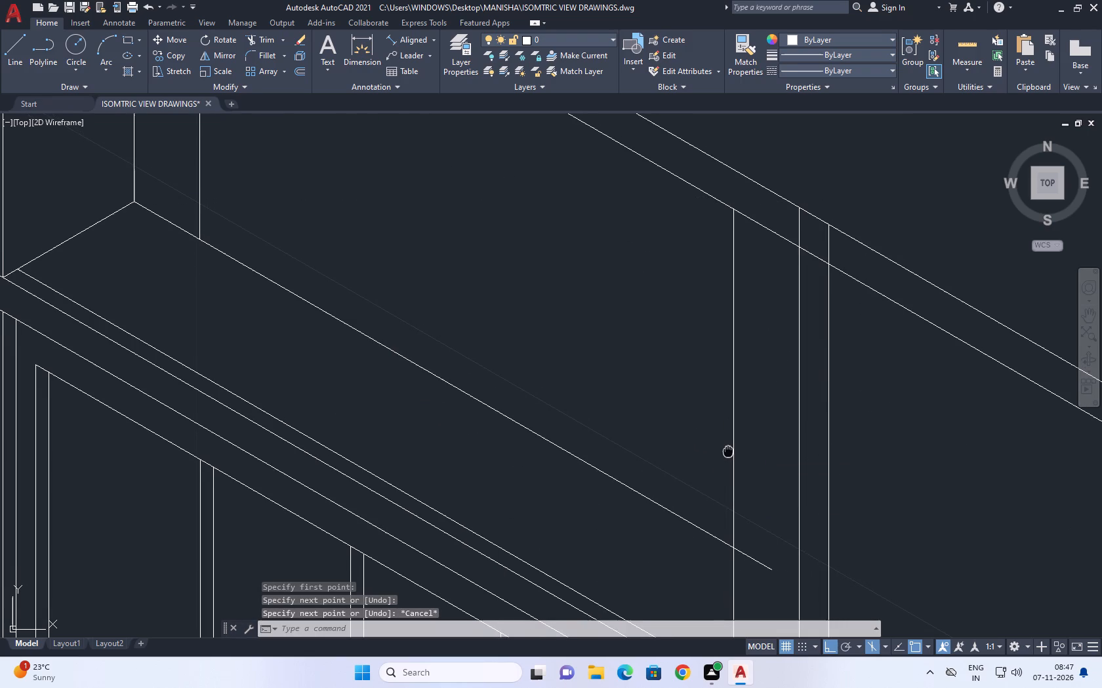
pyautogui.moveTo(728, 450); pyautogui.dragTo(728, 465, button='middle')
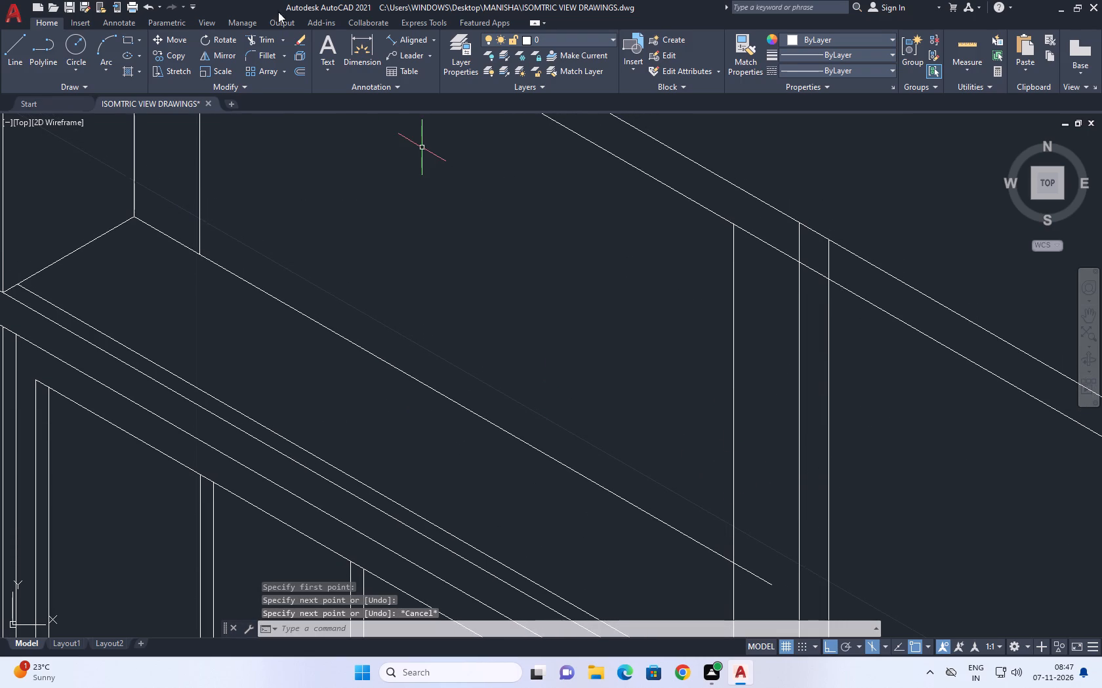
pyautogui.click(262, 37)
pyautogui.scroll(-1, 574, 499)
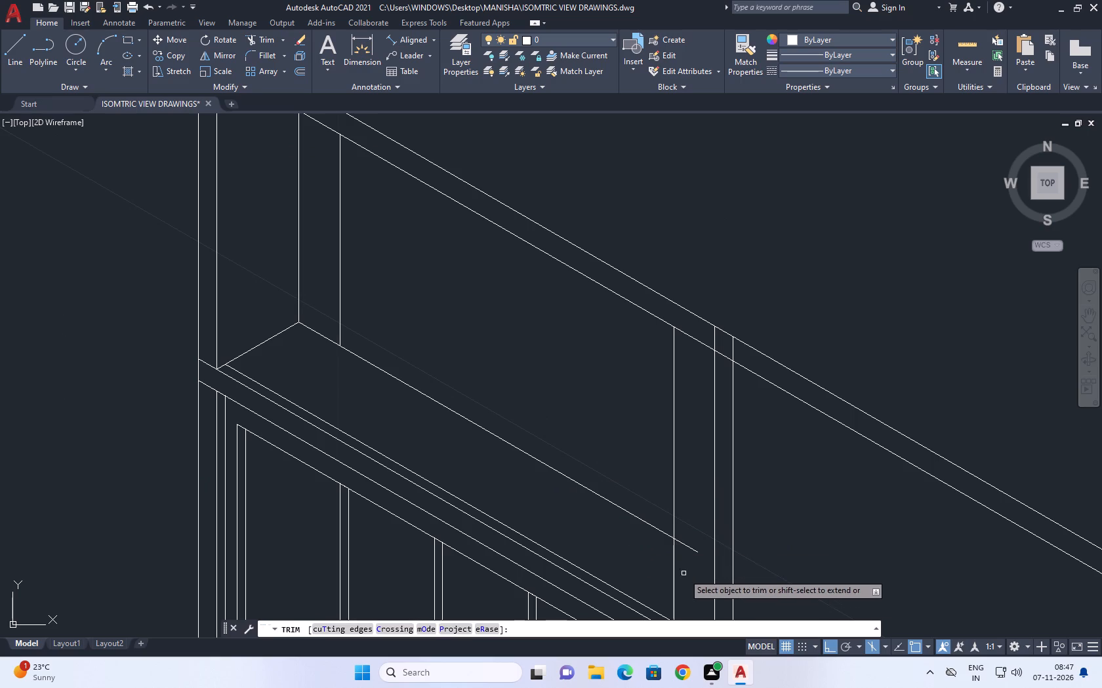
pyautogui.click(684, 573)
pyautogui.click(681, 571)
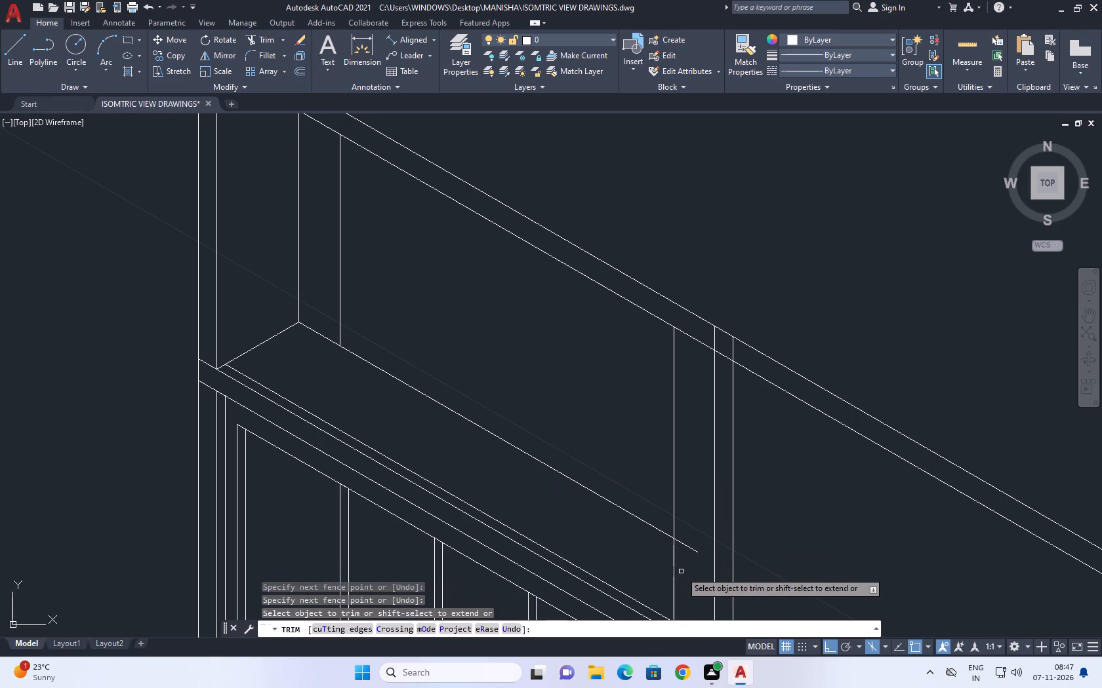
pyautogui.moveTo(684, 550); pyautogui.dragTo(689, 542)
pyautogui.click(691, 536)
pyautogui.rightClick(602, 392)
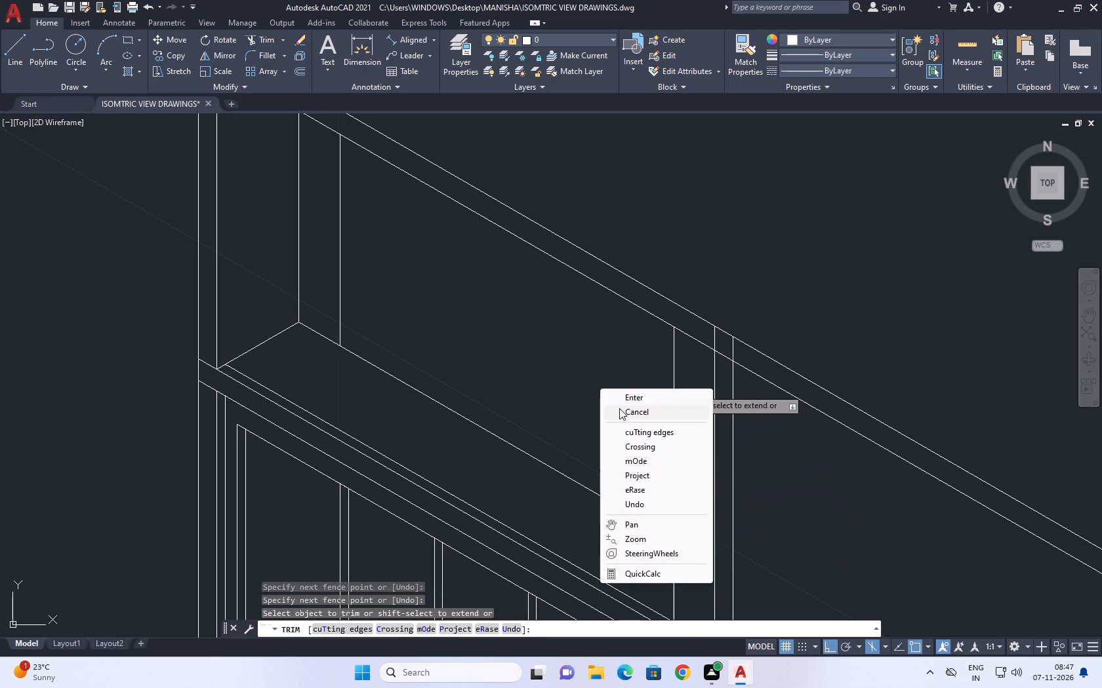
pyautogui.click(621, 409)
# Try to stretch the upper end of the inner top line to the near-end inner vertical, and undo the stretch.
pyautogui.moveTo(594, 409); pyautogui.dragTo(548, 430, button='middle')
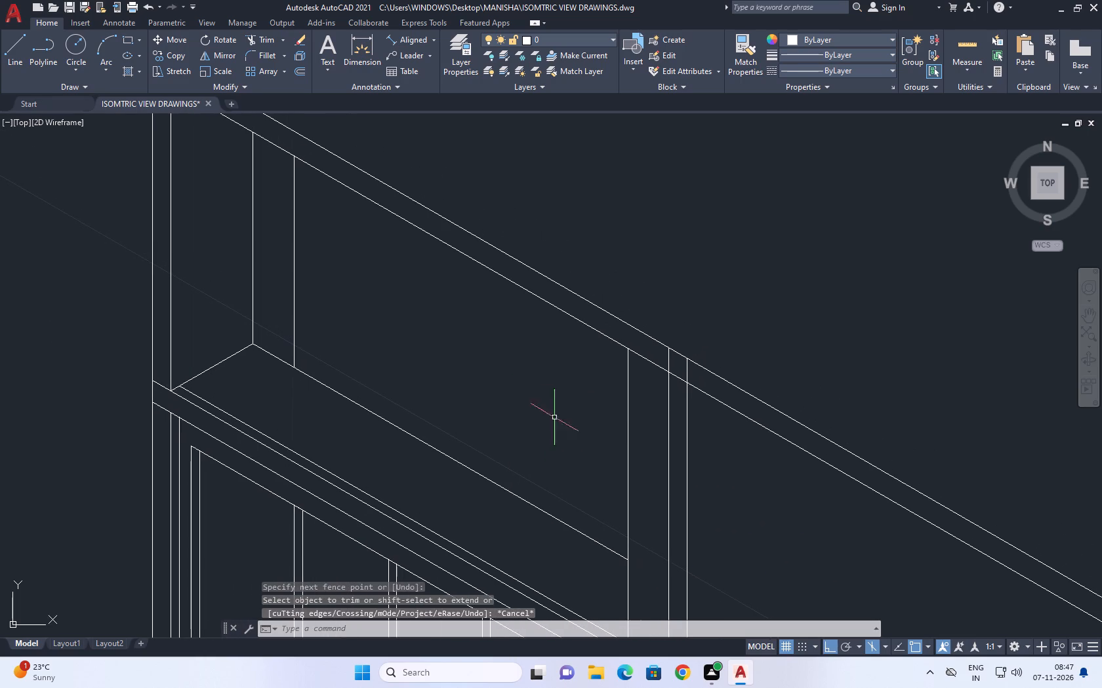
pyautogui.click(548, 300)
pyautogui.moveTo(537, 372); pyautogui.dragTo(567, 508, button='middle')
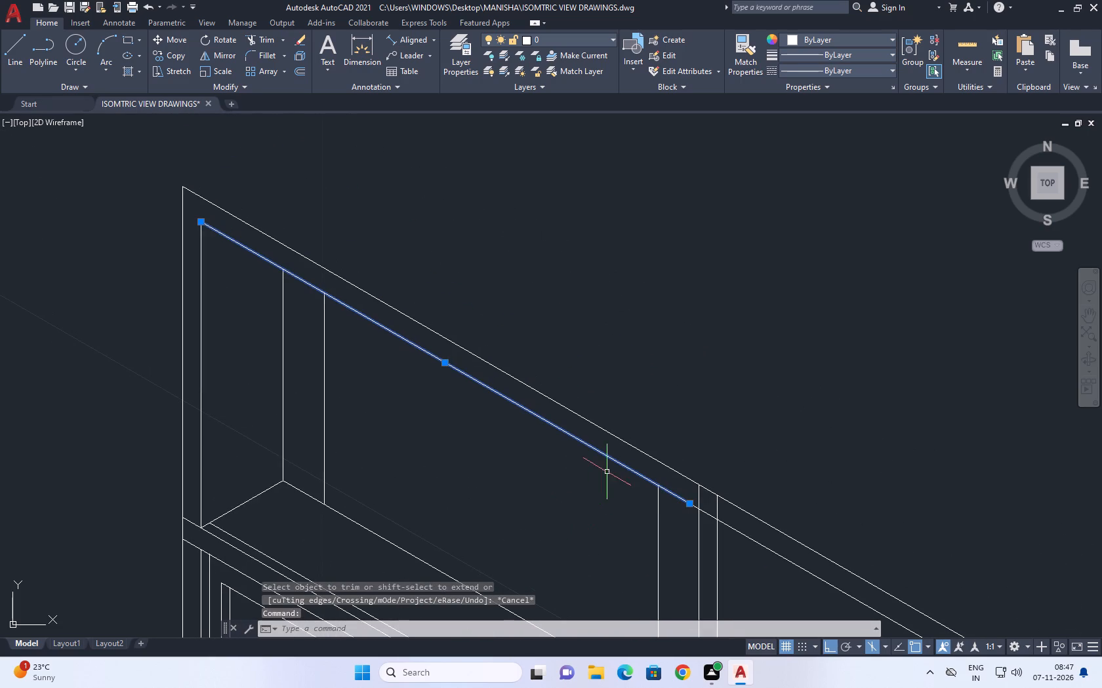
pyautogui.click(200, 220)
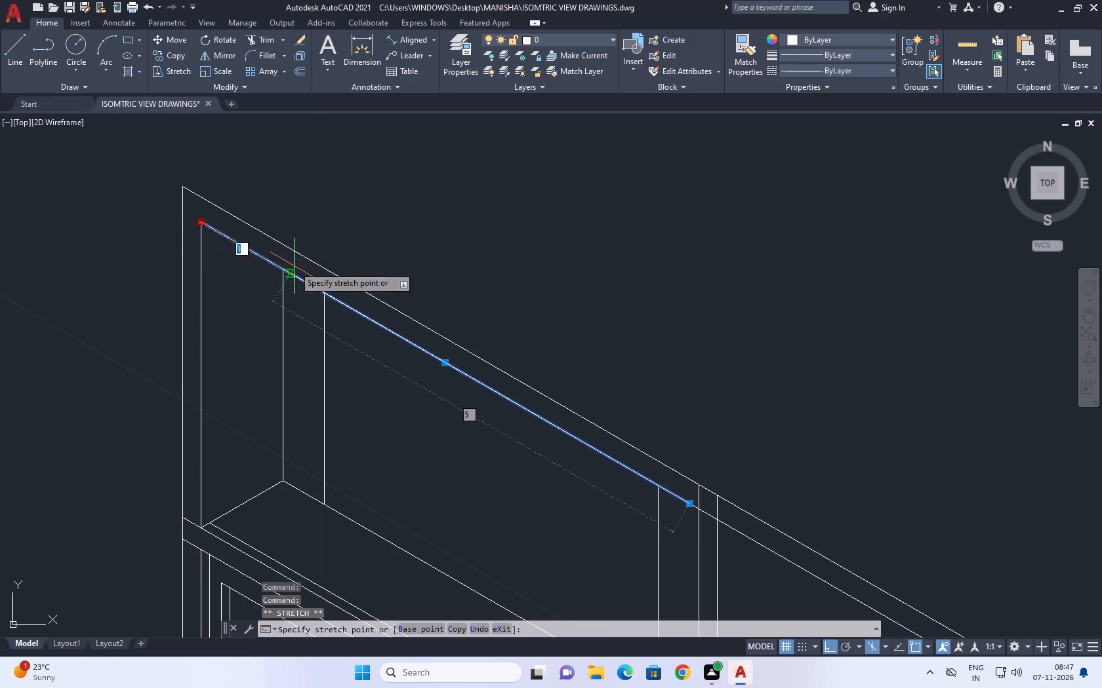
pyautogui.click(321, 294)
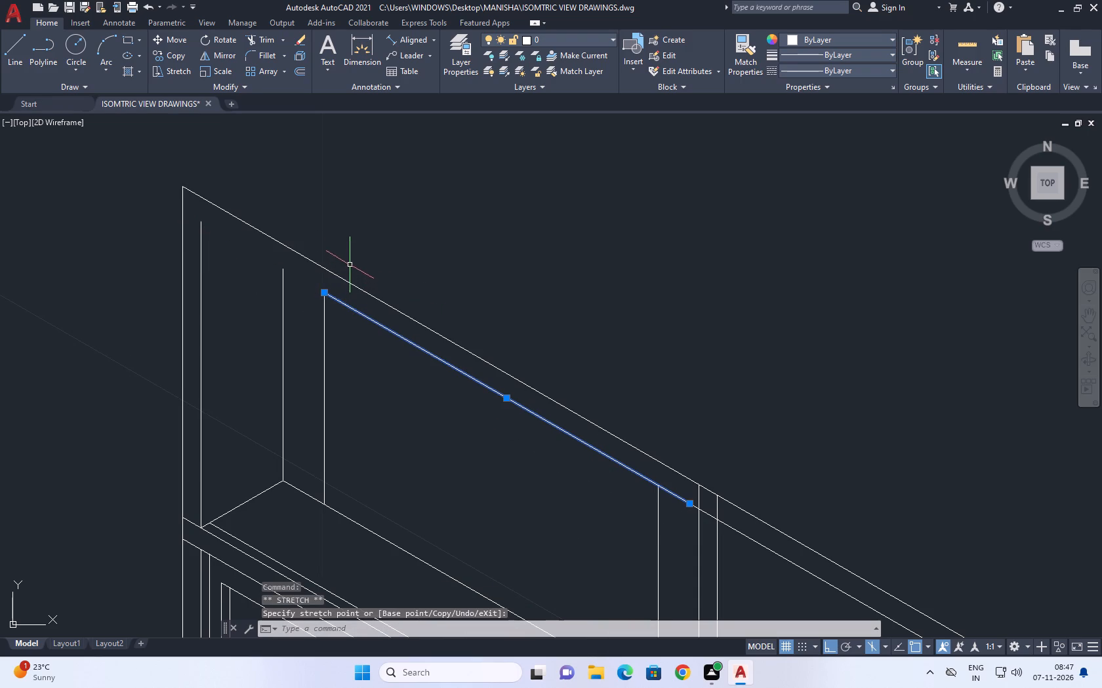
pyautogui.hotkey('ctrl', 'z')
# Draw a line about 4.1 long over the inner top line, between the tops of the near-end and far-end inner verticals.
pyautogui.moveTo(412, 353); pyautogui.dragTo(396, 354, button='middle')
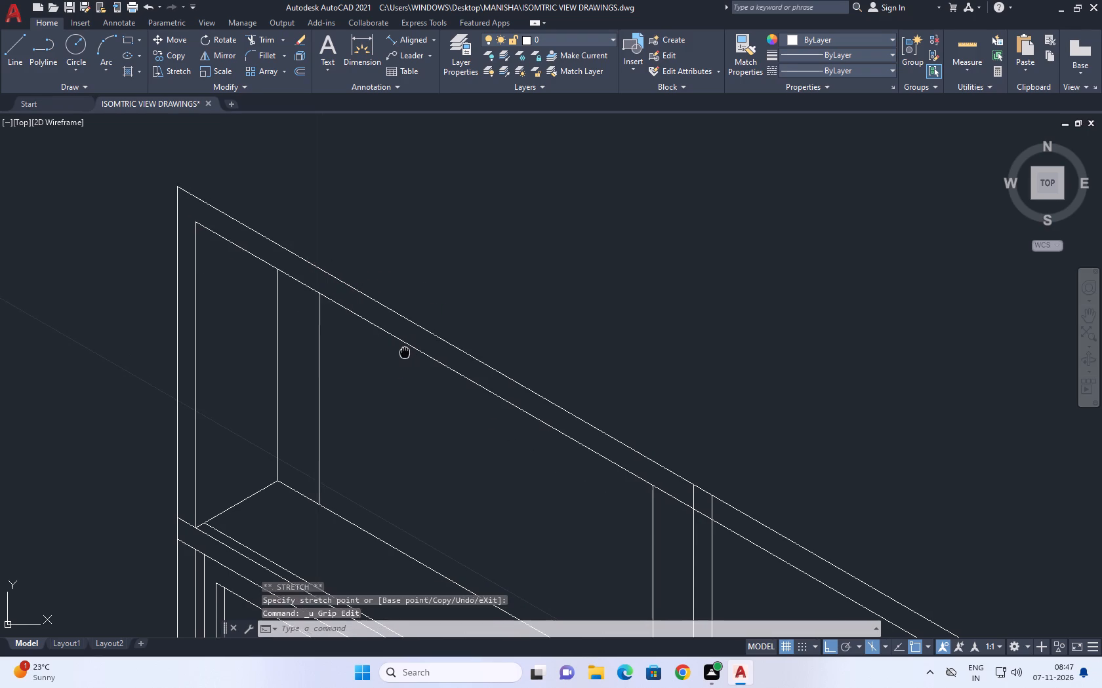
pyautogui.moveTo(396, 354); pyautogui.dragTo(384, 358, button='middle')
pyautogui.click(12, 53)
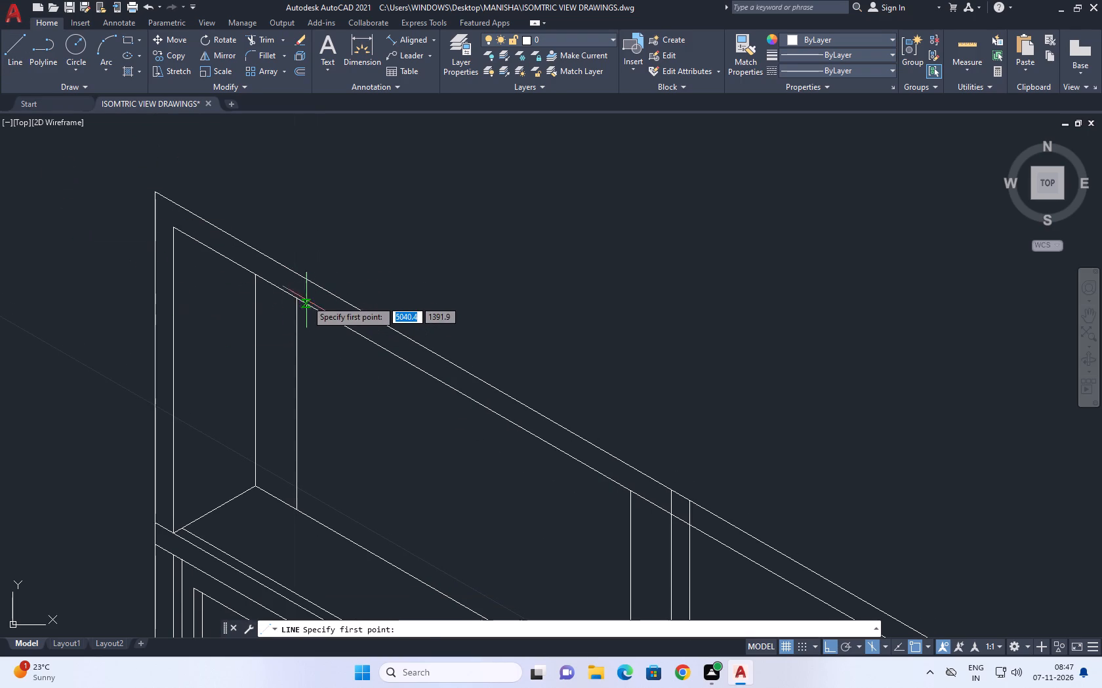
pyautogui.click(299, 299)
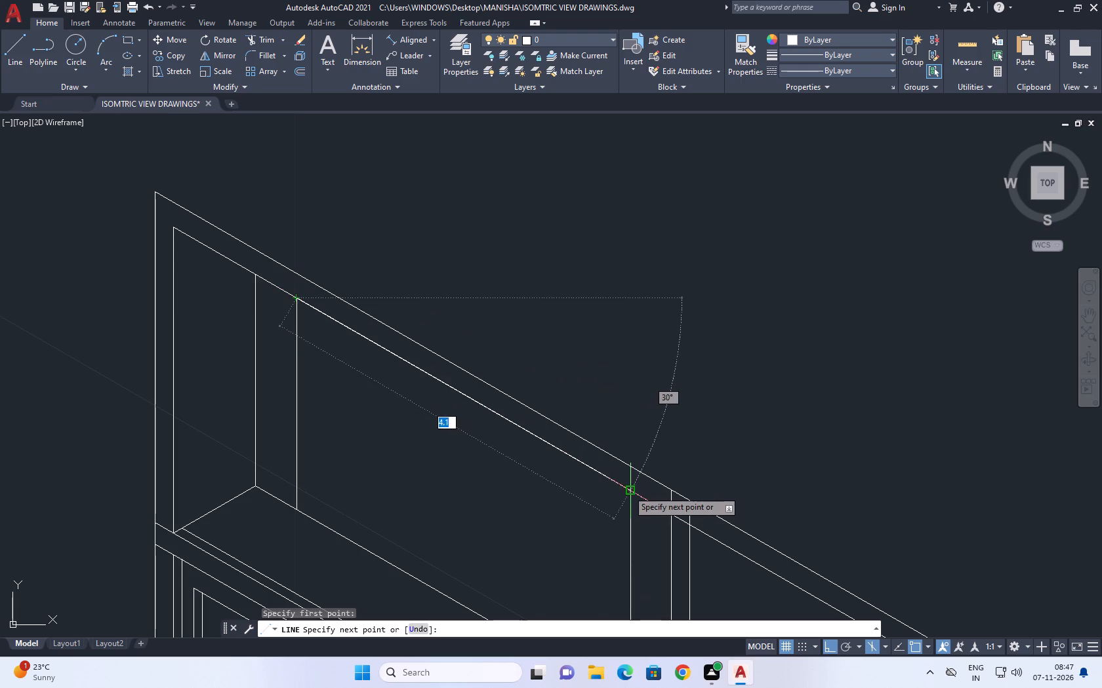
pyautogui.click(627, 490)
pyautogui.rightClick(626, 378)
pyautogui.click(657, 398)
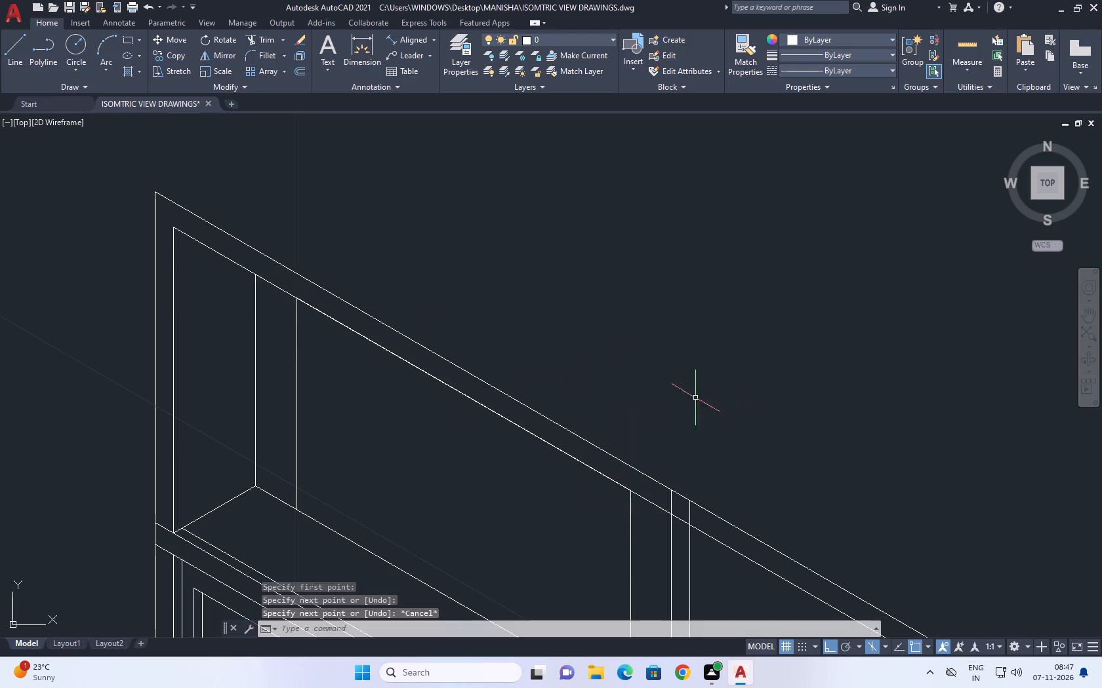
# Divide the line between the tops of the inner verticals into 4 segments.
pyautogui.moveTo(695, 398); pyautogui.dragTo(628, 346, button='middle')
pyautogui.click(459, 378)
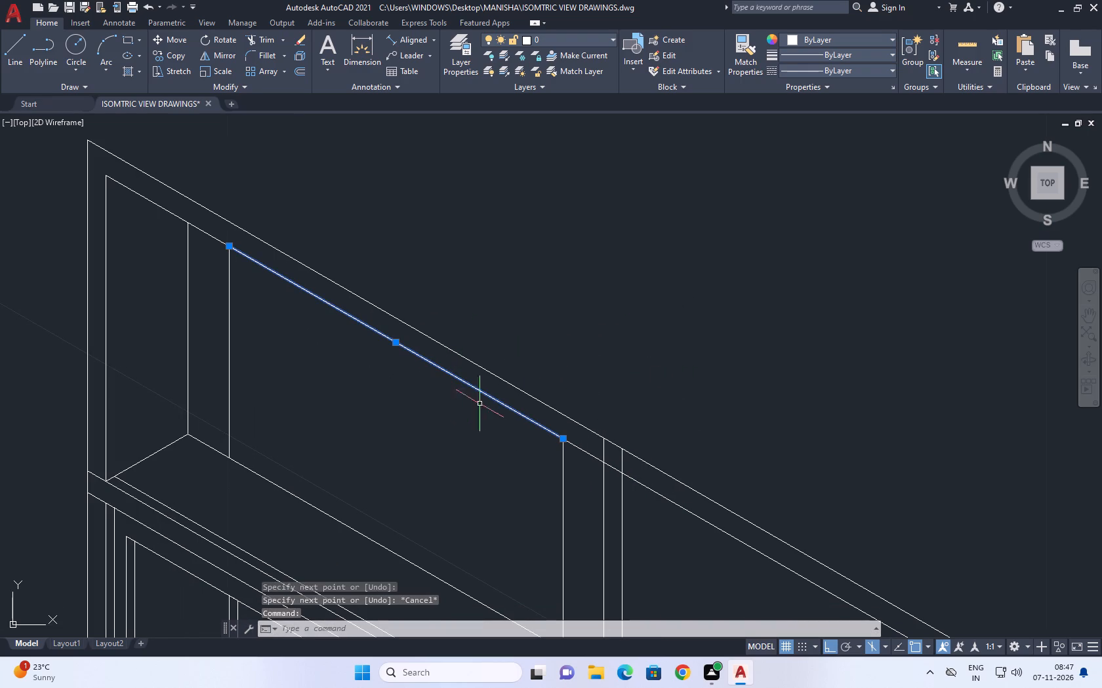
pyautogui.press('d')
pyautogui.press('i')
pyautogui.press('v')
pyautogui.press('space')
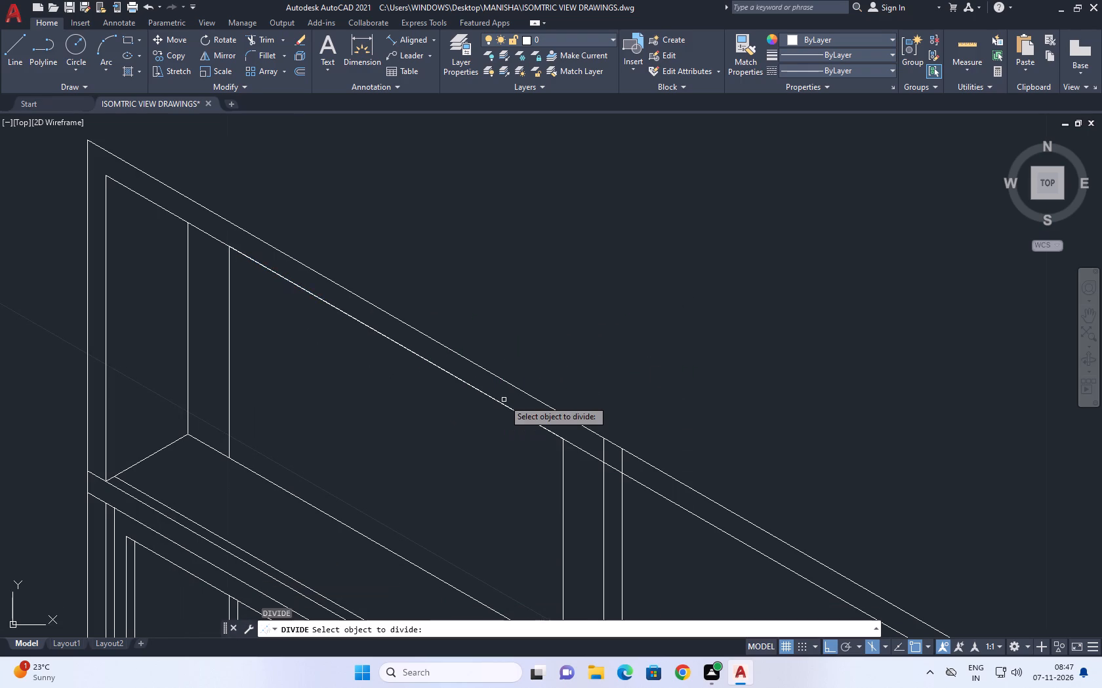
pyautogui.click(501, 403)
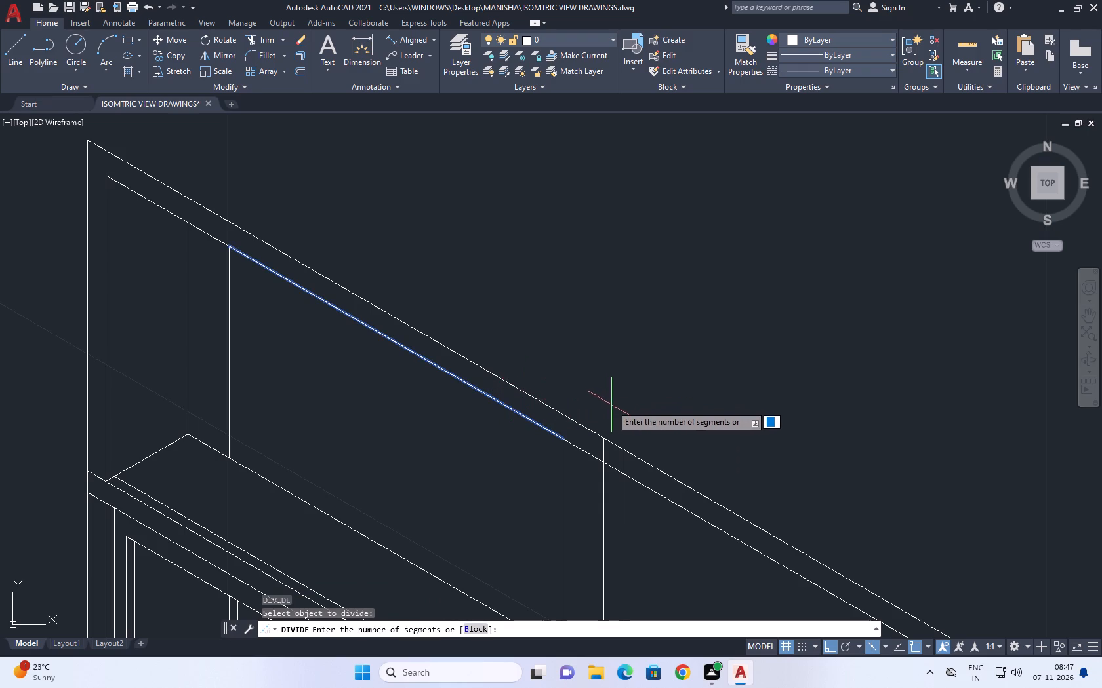
pyautogui.moveTo(600, 411); pyautogui.dragTo(552, 428, button='middle')
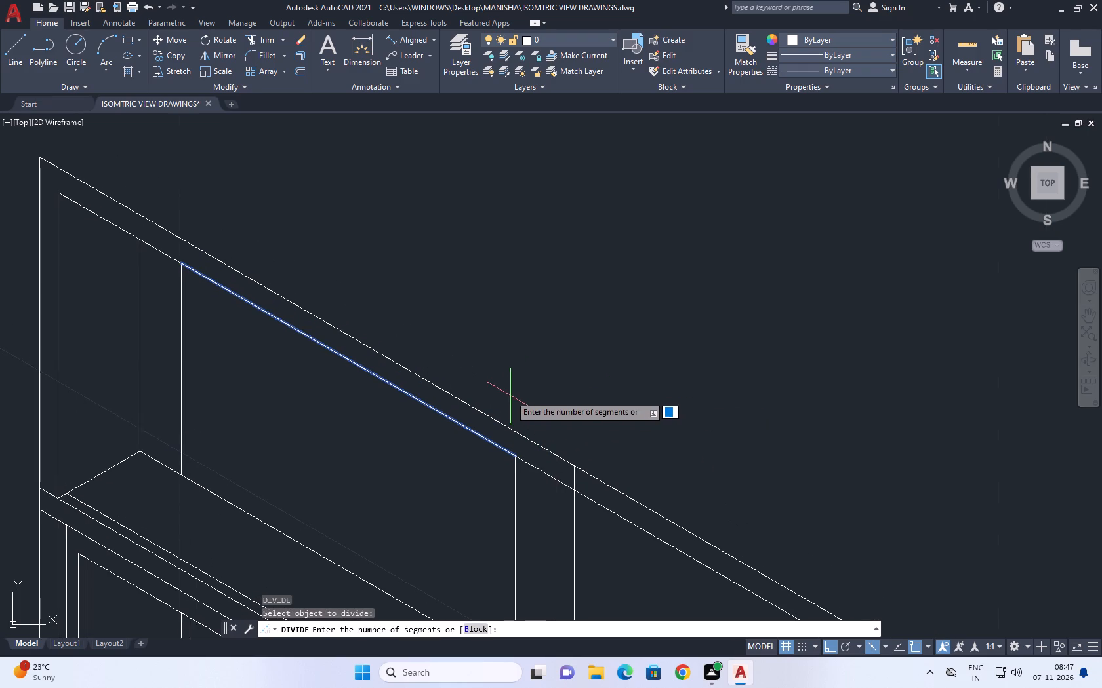
pyautogui.write('4')
pyautogui.press('space')
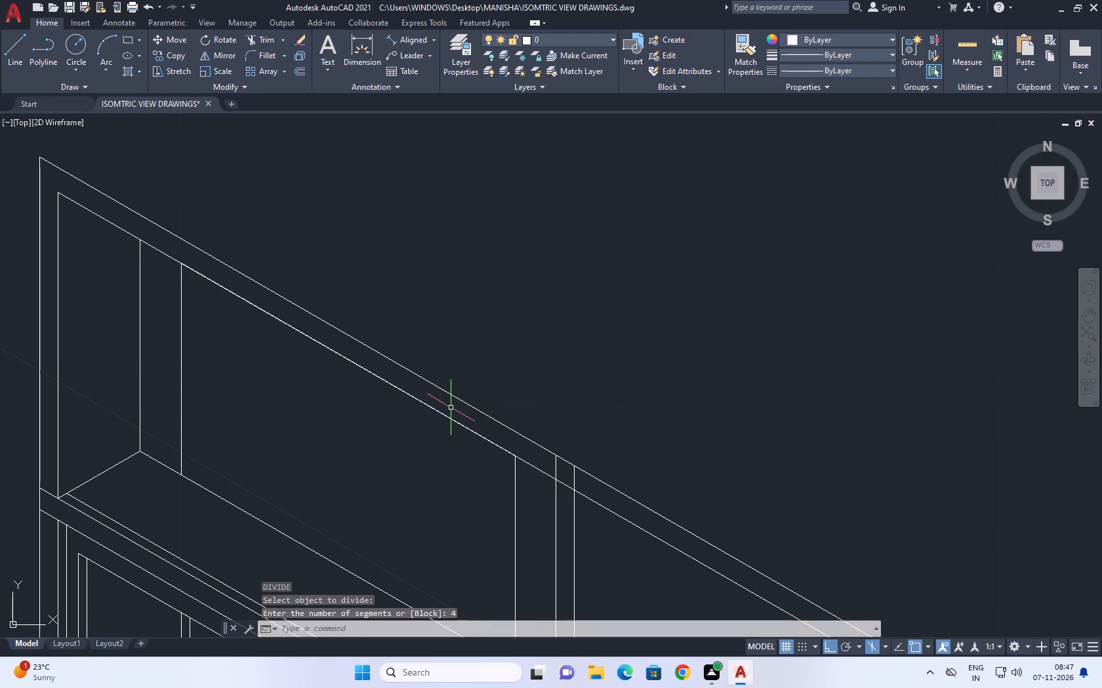
# Draw three vertical lines from the division points down past the opening's lower sloping line.
pyautogui.press('l')
pyautogui.press('space')
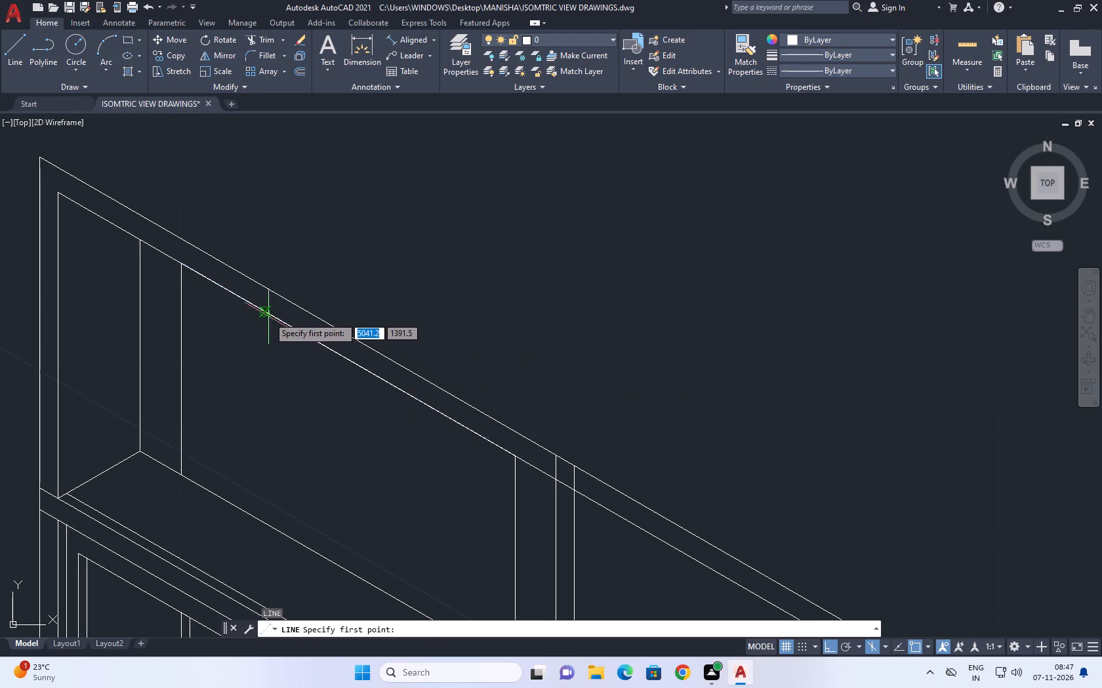
pyautogui.click(267, 316)
pyautogui.moveTo(266, 527); pyautogui.dragTo(306, 461, button='middle')
pyautogui.click(294, 506)
pyautogui.press('space')
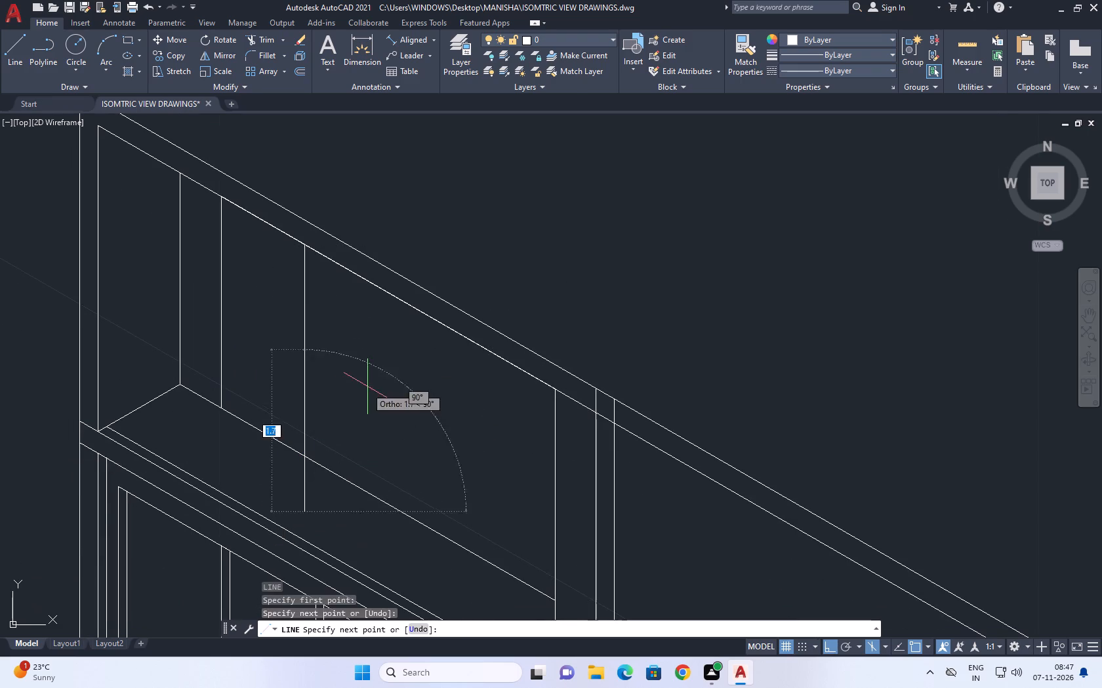
pyautogui.press('space')
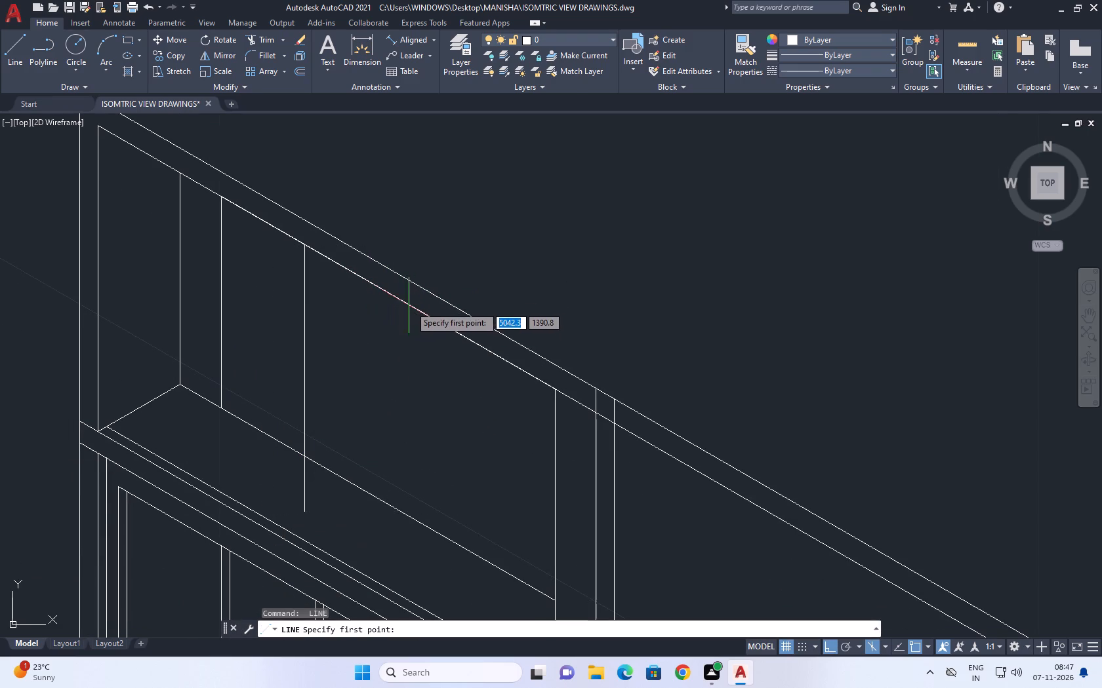
pyautogui.click(386, 294)
pyautogui.click(375, 550)
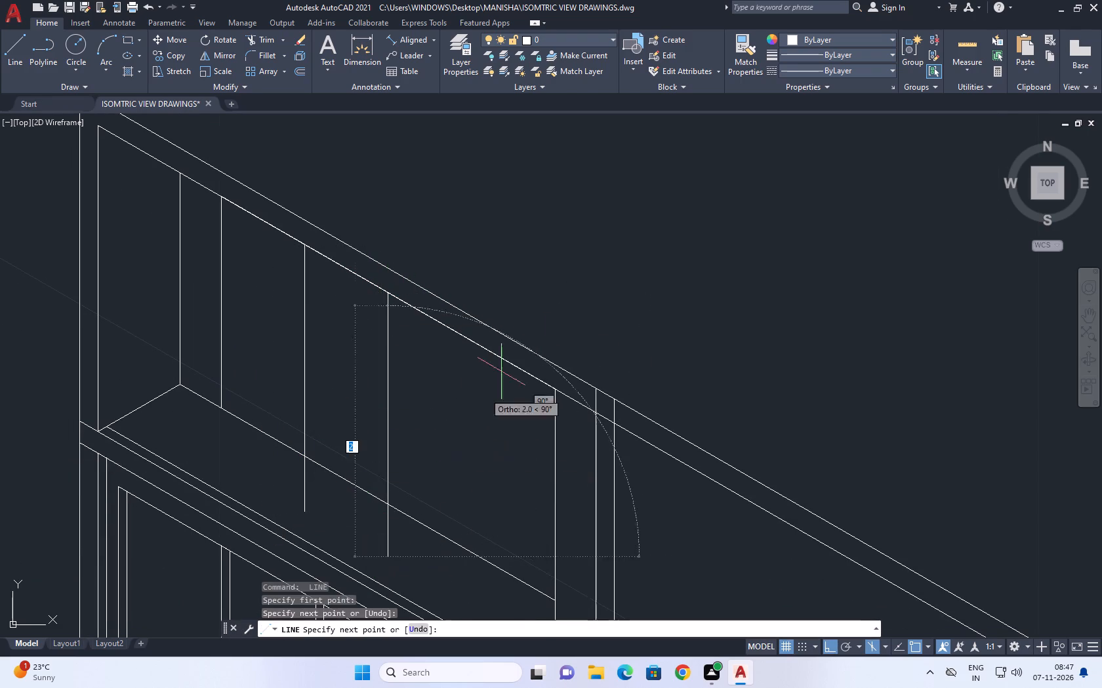
pyautogui.press('space')
pyautogui.press('space')
pyautogui.click(472, 338)
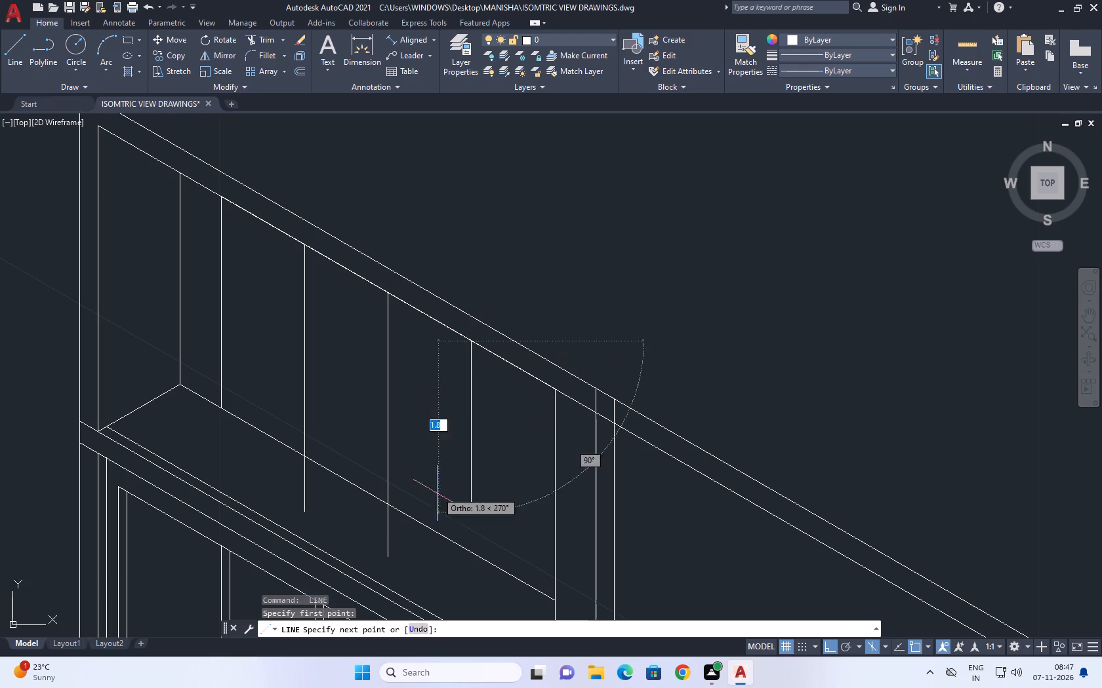
pyautogui.click(472, 577)
pyautogui.press('space')
# Trim the three division verticals below the opening's lower sloping line.
pyautogui.press('t')
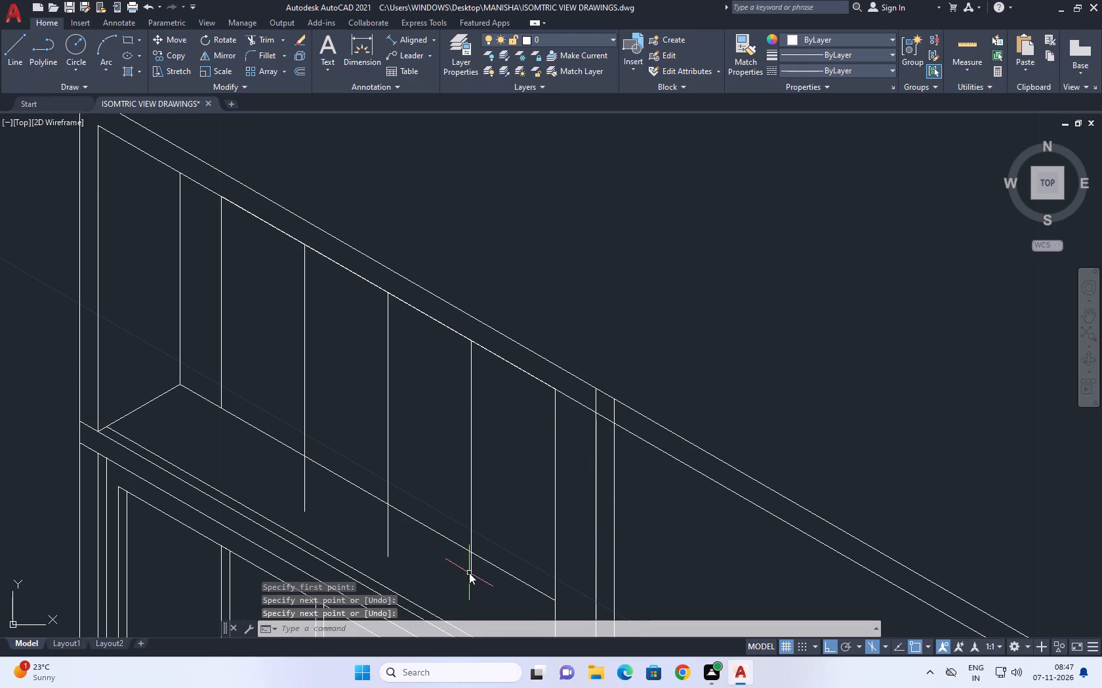
pyautogui.press('r')
pyautogui.press('space')
pyautogui.moveTo(472, 567); pyautogui.dragTo(441, 555)
pyautogui.moveTo(400, 543); pyautogui.dragTo(367, 526)
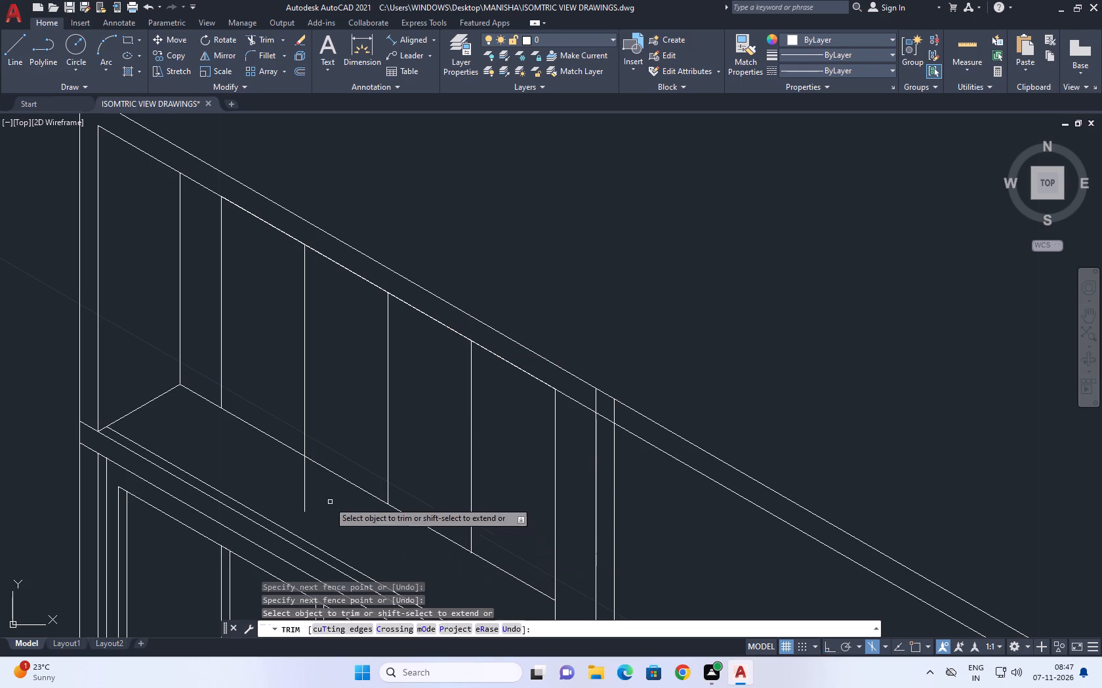
pyautogui.click(310, 487)
pyautogui.click(296, 482)
pyautogui.press('space')
# Copy the divided line along the opening's inner top edge 0.226 straight down to form the top frame line.
pyautogui.moveTo(361, 509); pyautogui.dragTo(403, 532, button='middle')
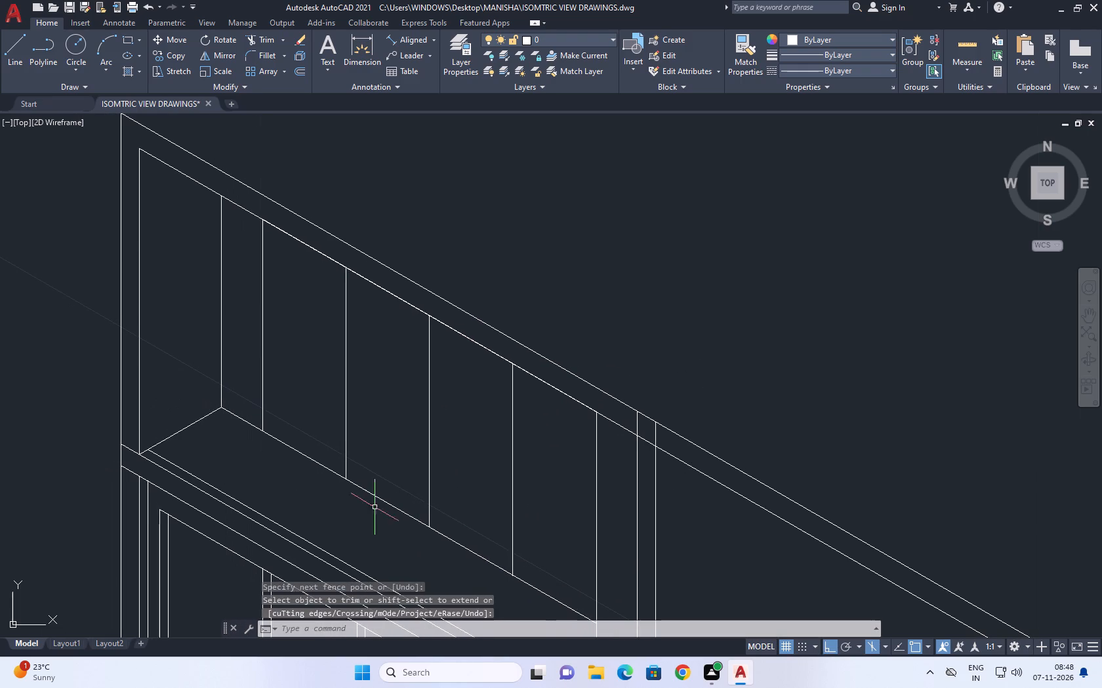
pyautogui.click(451, 326)
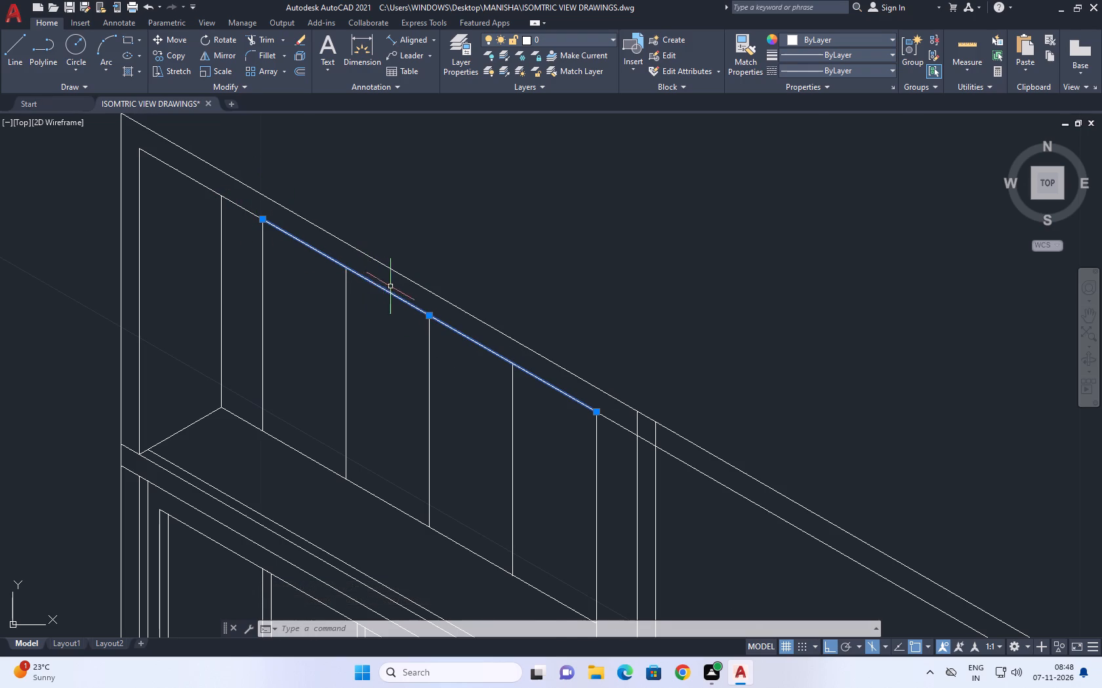
pyautogui.scroll(-1, 392, 290)
pyautogui.moveTo(426, 294); pyautogui.dragTo(443, 314, button='middle')
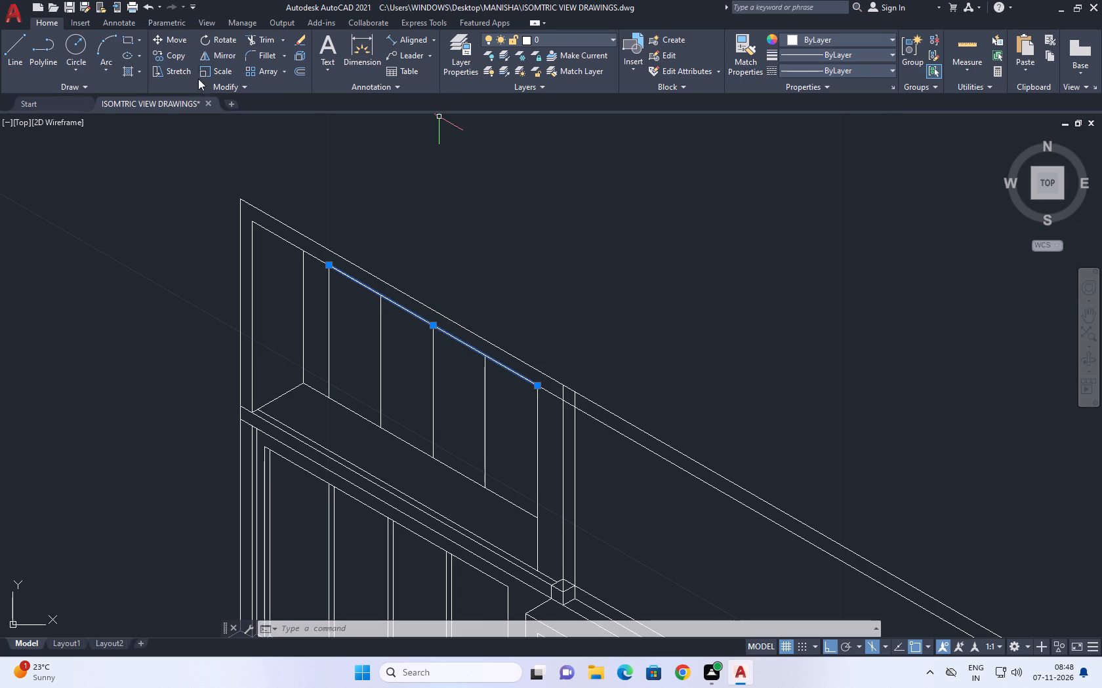
pyautogui.click(178, 62)
pyautogui.scroll(2, 498, 385)
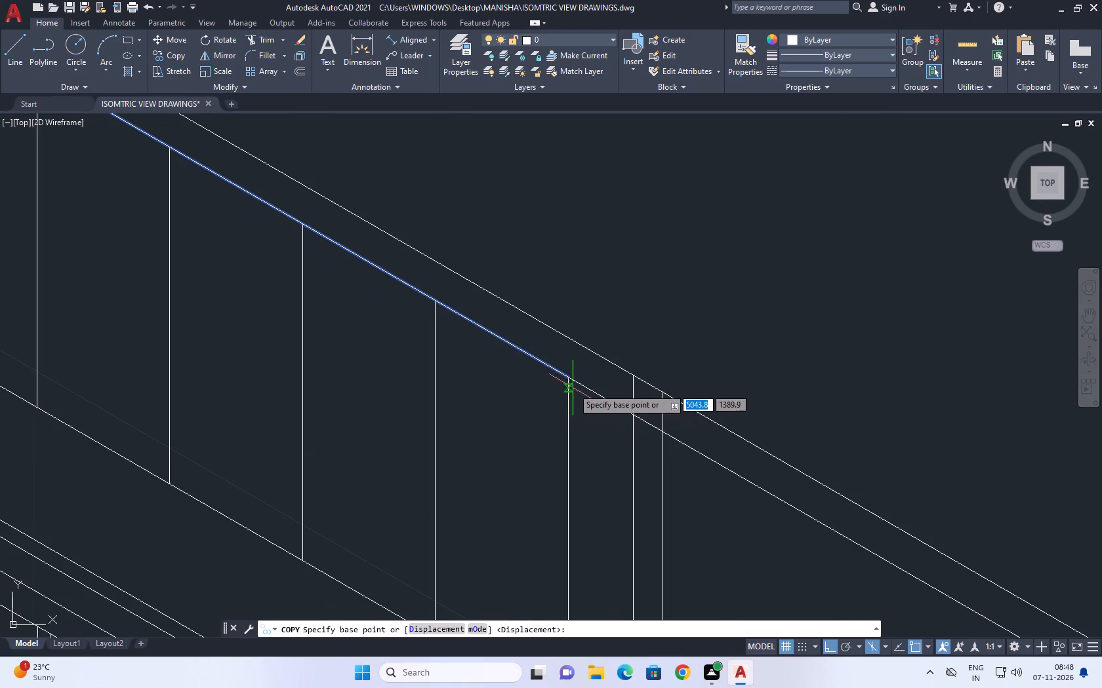
pyautogui.click(571, 378)
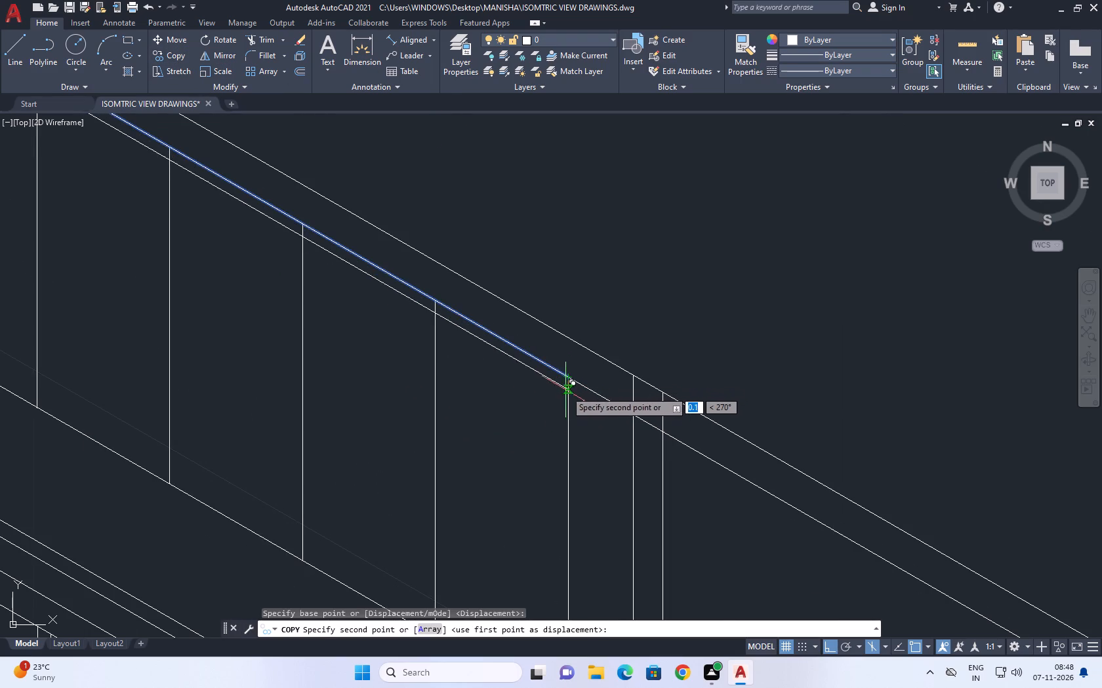
pyautogui.write('0.226')
pyautogui.press('Return')
pyautogui.rightClick(609, 232)
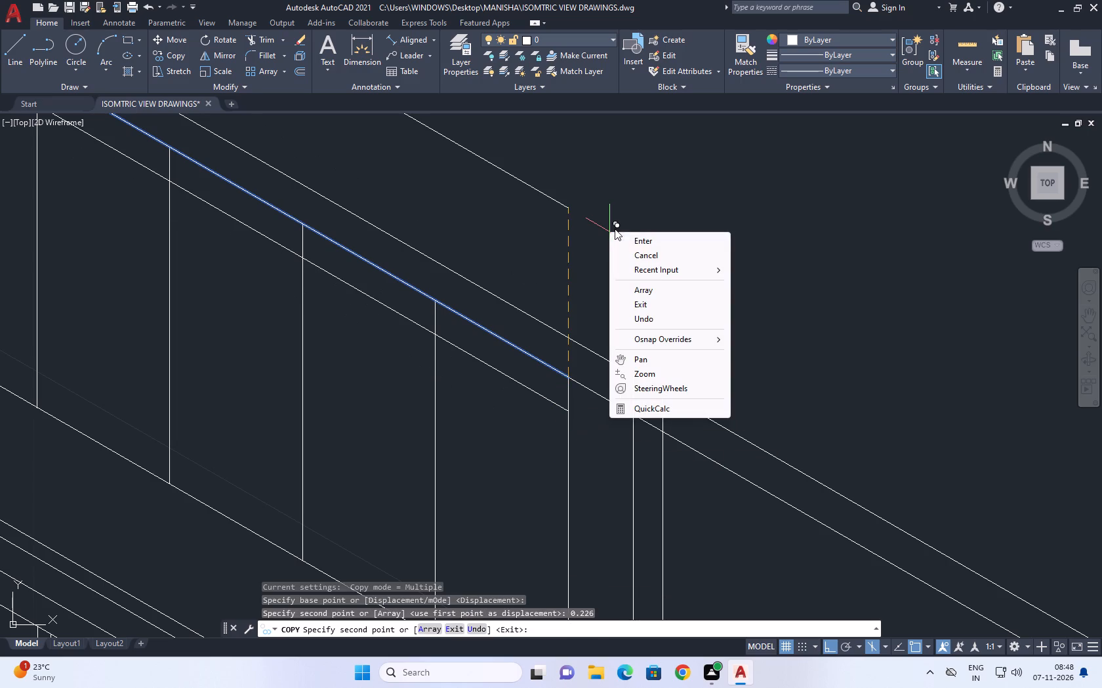
pyautogui.click(644, 252)
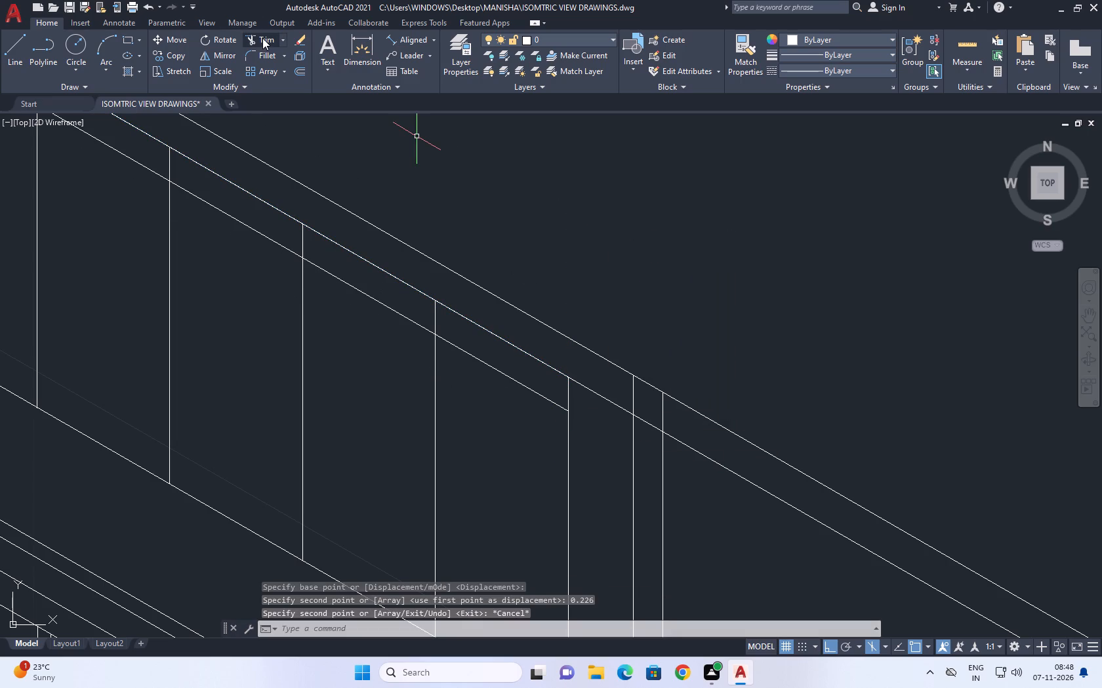
# Trim the three division verticals above the lowered copy of the sloping line.
pyautogui.click(263, 39)
pyautogui.click(442, 318)
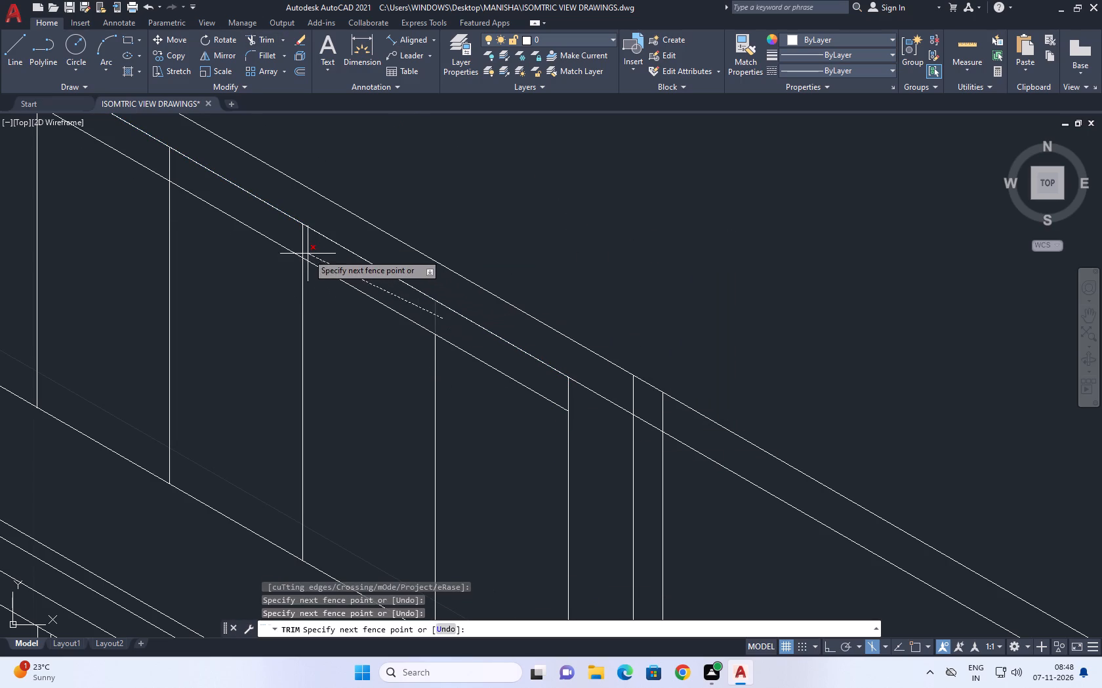
pyautogui.scroll(-4, 306, 253)
pyautogui.scroll(5, 291, 237)
pyautogui.click(254, 246)
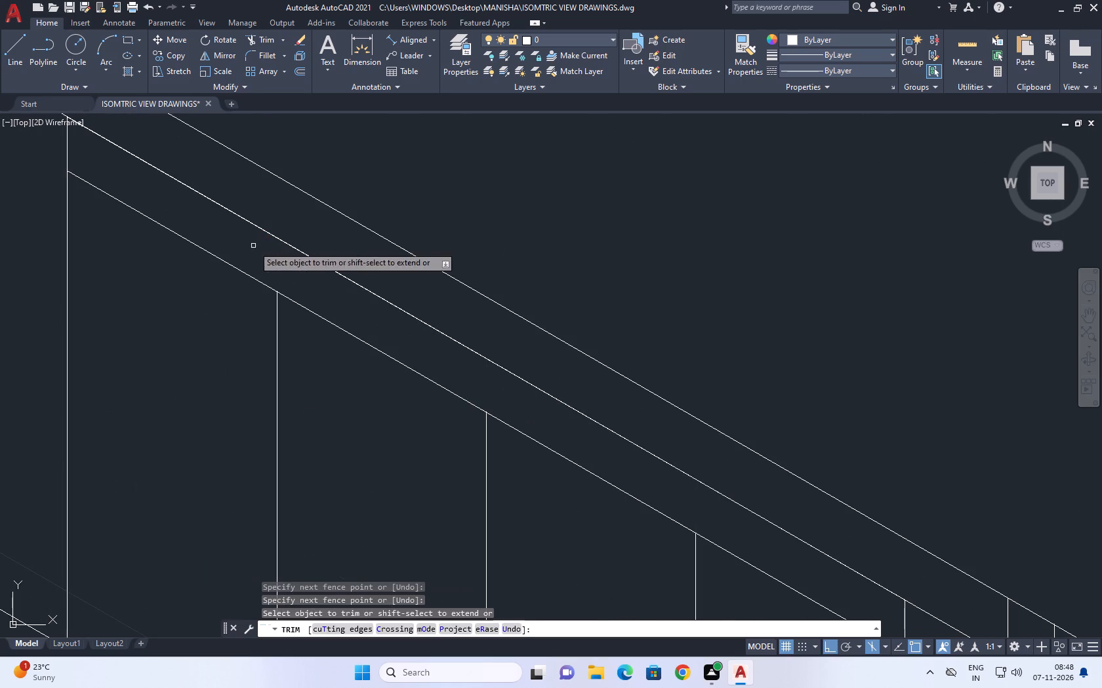
pyautogui.moveTo(380, 185); pyautogui.dragTo(381, 178, button='right')
pyautogui.click(405, 197)
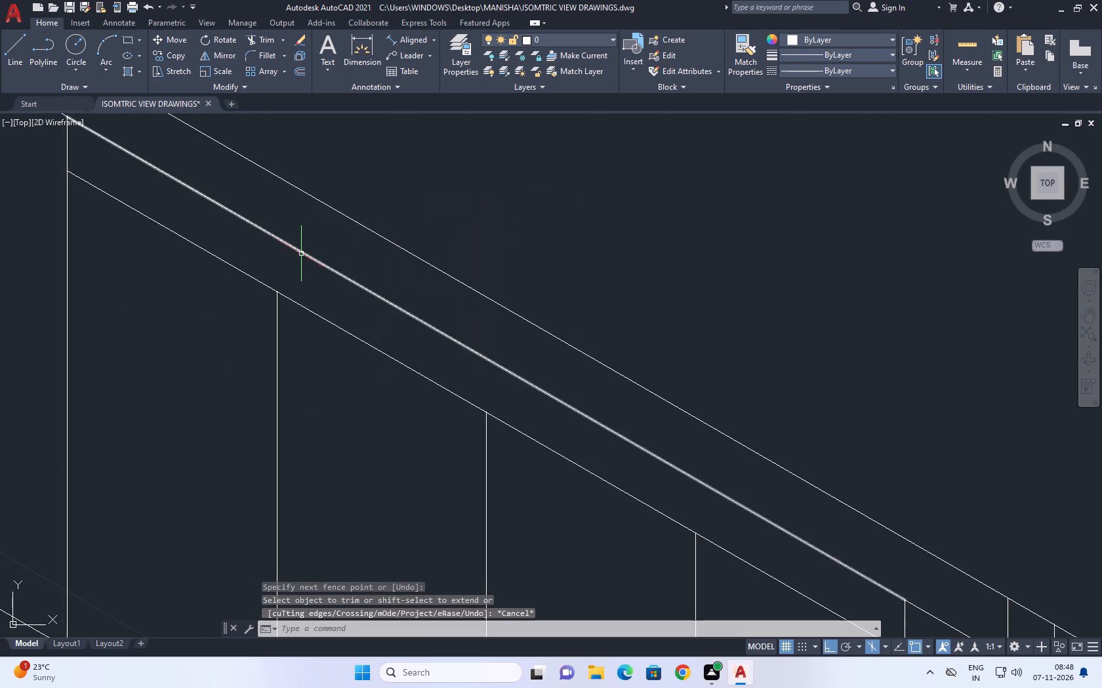
# Erase the divided line lying over the opening's inner top edge, keeping its lowered copy.
pyautogui.click(301, 253)
pyautogui.rightClick(382, 235)
pyautogui.click(432, 313)
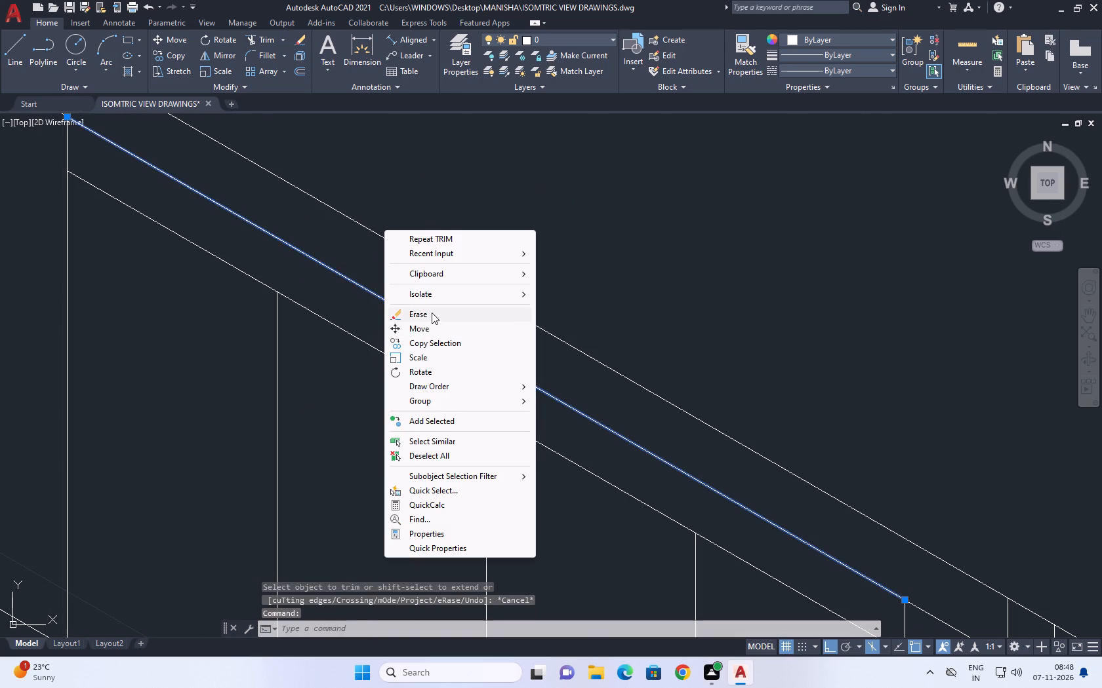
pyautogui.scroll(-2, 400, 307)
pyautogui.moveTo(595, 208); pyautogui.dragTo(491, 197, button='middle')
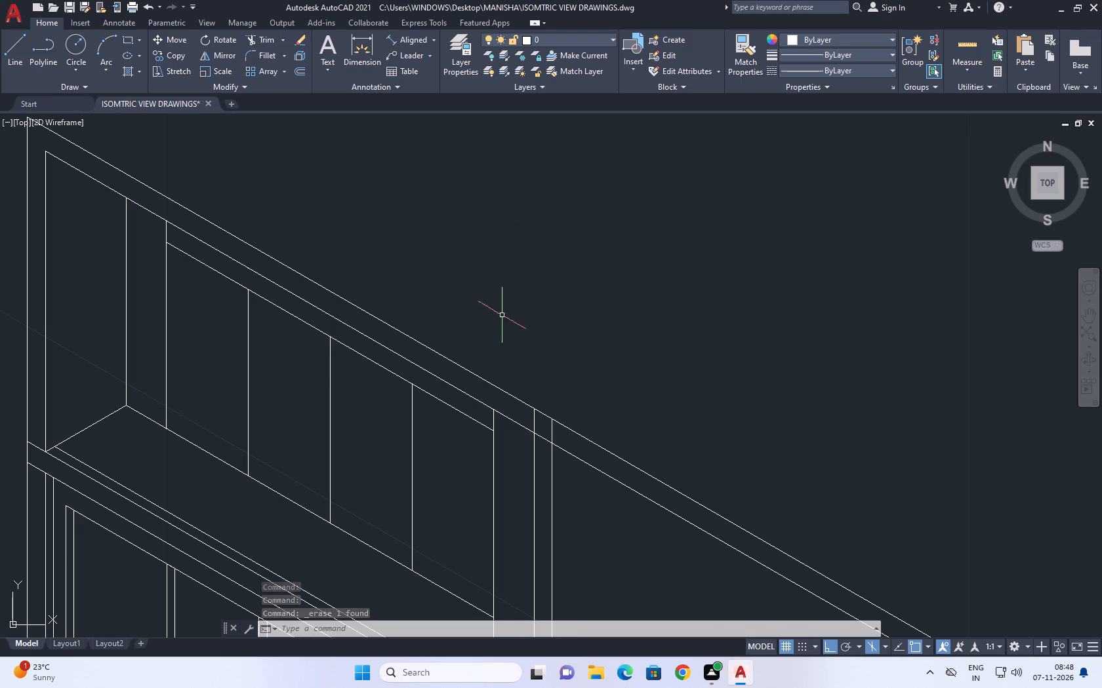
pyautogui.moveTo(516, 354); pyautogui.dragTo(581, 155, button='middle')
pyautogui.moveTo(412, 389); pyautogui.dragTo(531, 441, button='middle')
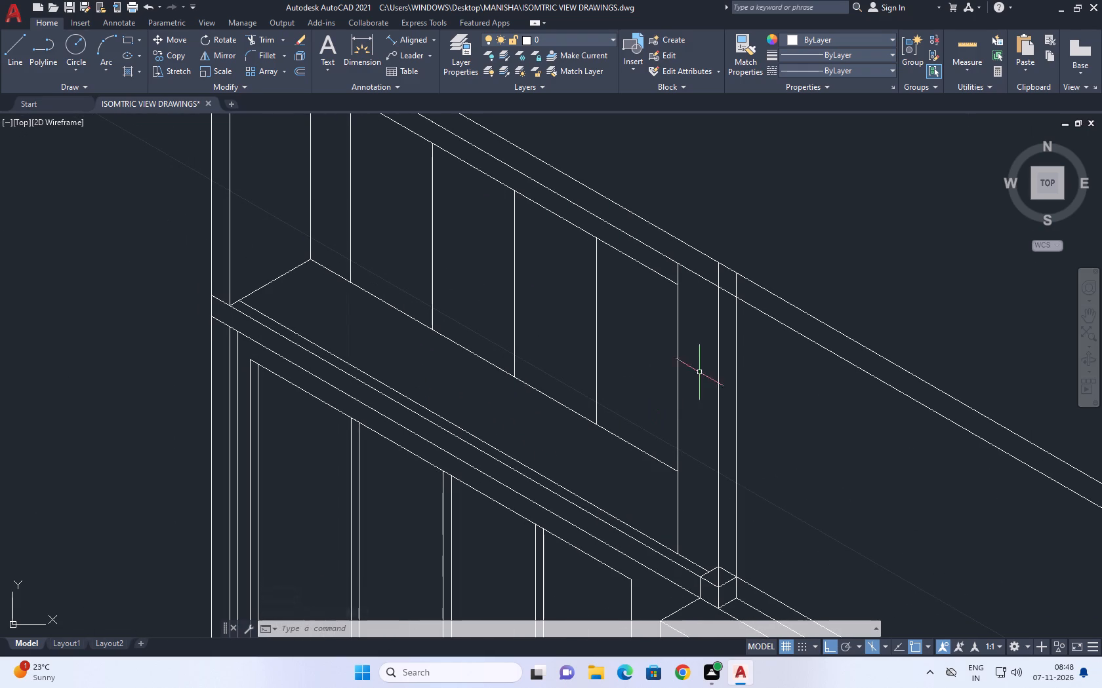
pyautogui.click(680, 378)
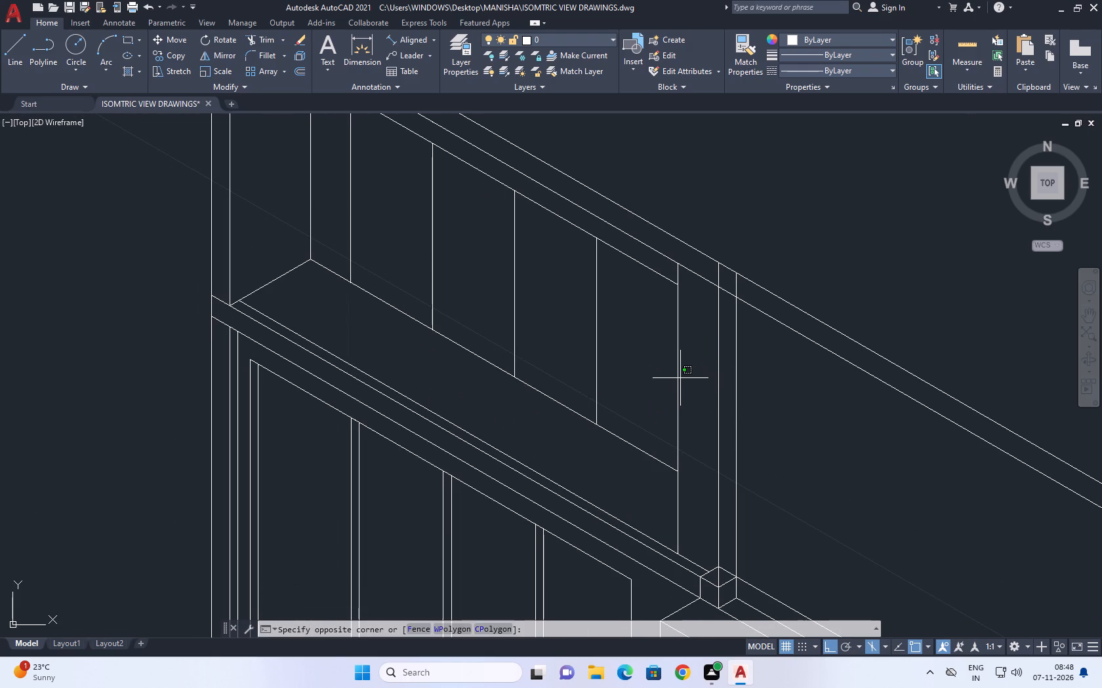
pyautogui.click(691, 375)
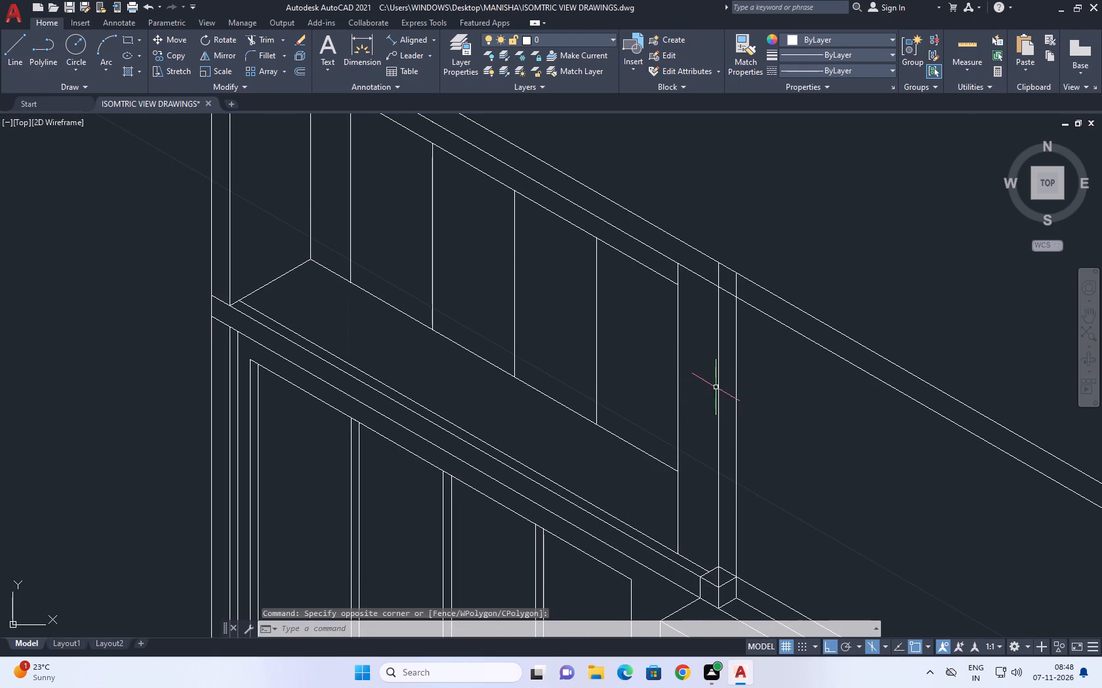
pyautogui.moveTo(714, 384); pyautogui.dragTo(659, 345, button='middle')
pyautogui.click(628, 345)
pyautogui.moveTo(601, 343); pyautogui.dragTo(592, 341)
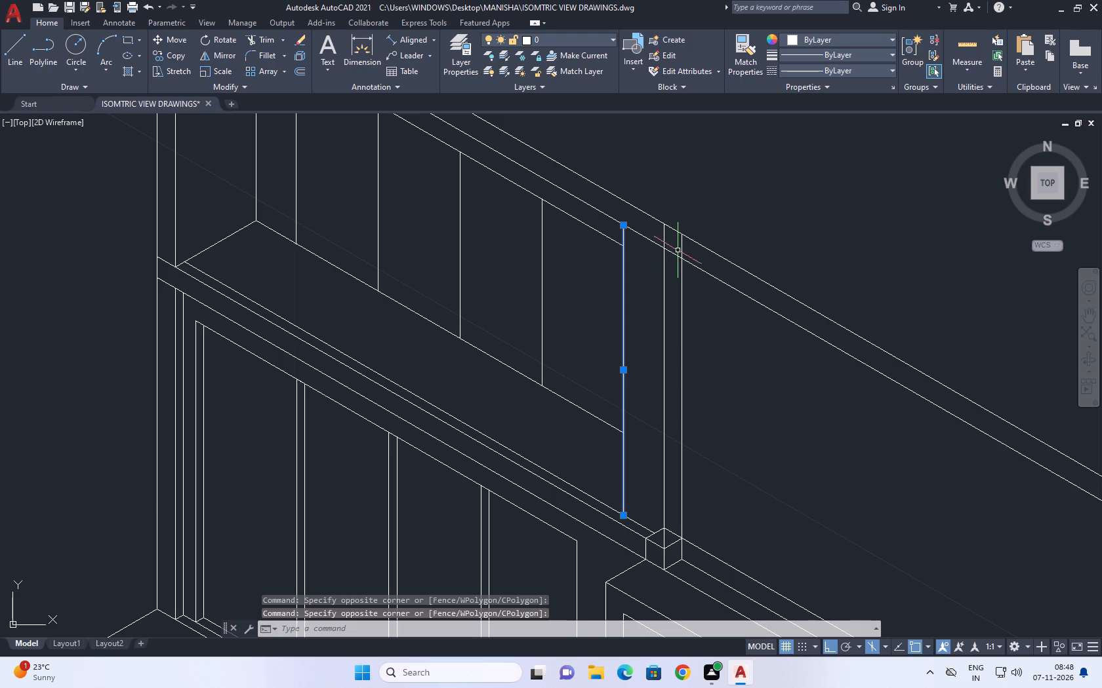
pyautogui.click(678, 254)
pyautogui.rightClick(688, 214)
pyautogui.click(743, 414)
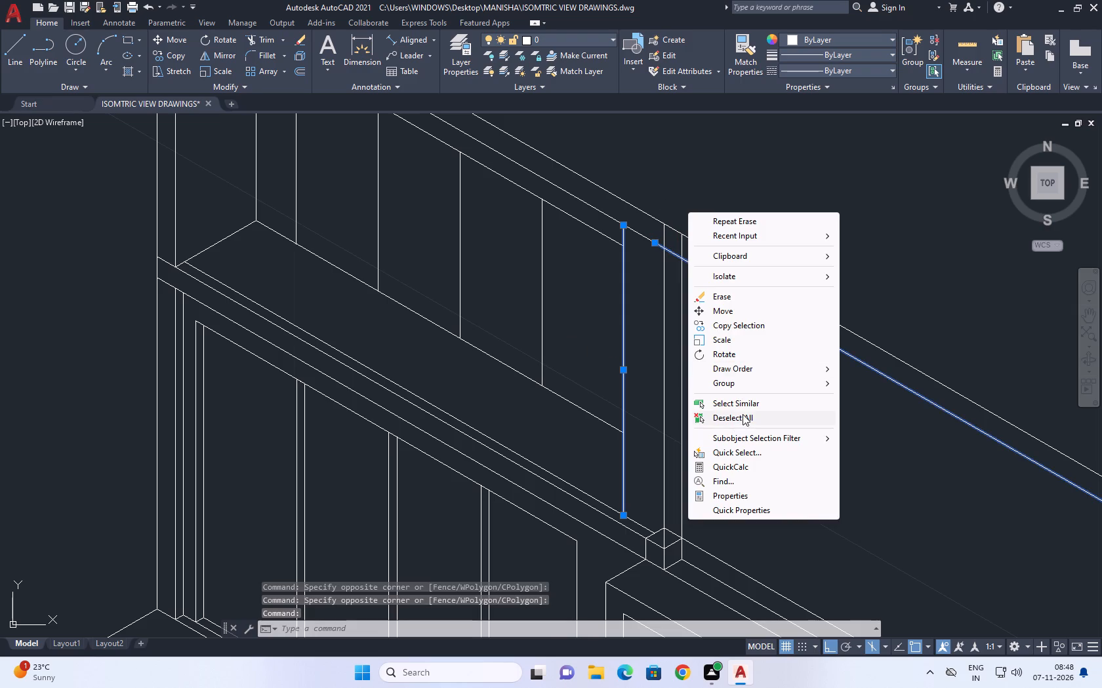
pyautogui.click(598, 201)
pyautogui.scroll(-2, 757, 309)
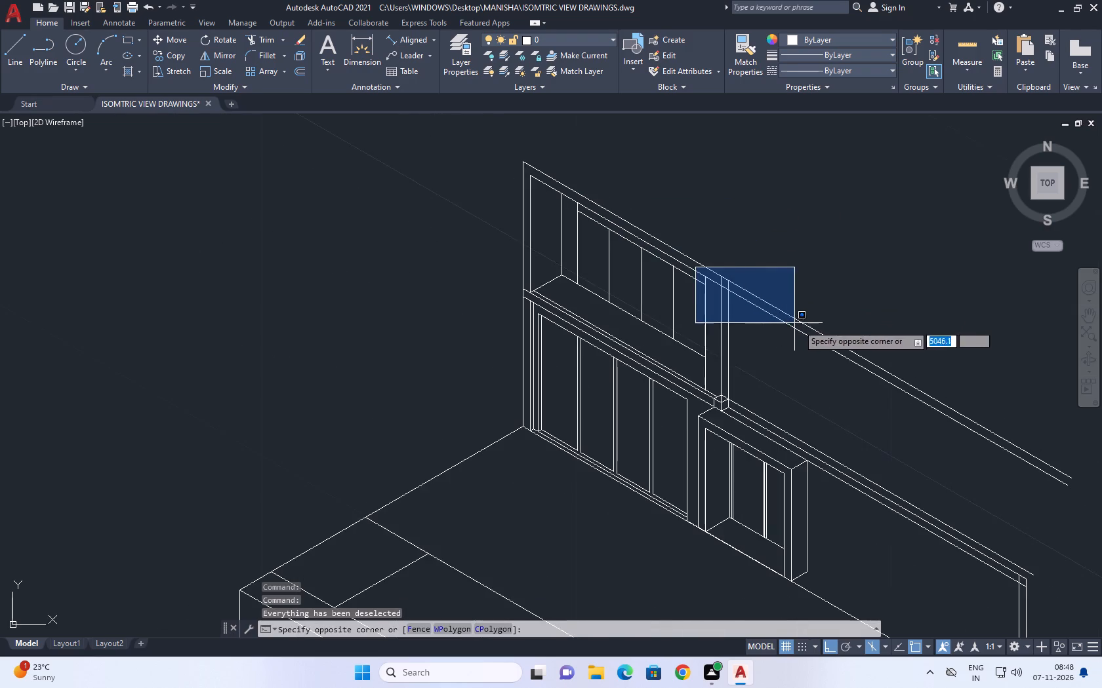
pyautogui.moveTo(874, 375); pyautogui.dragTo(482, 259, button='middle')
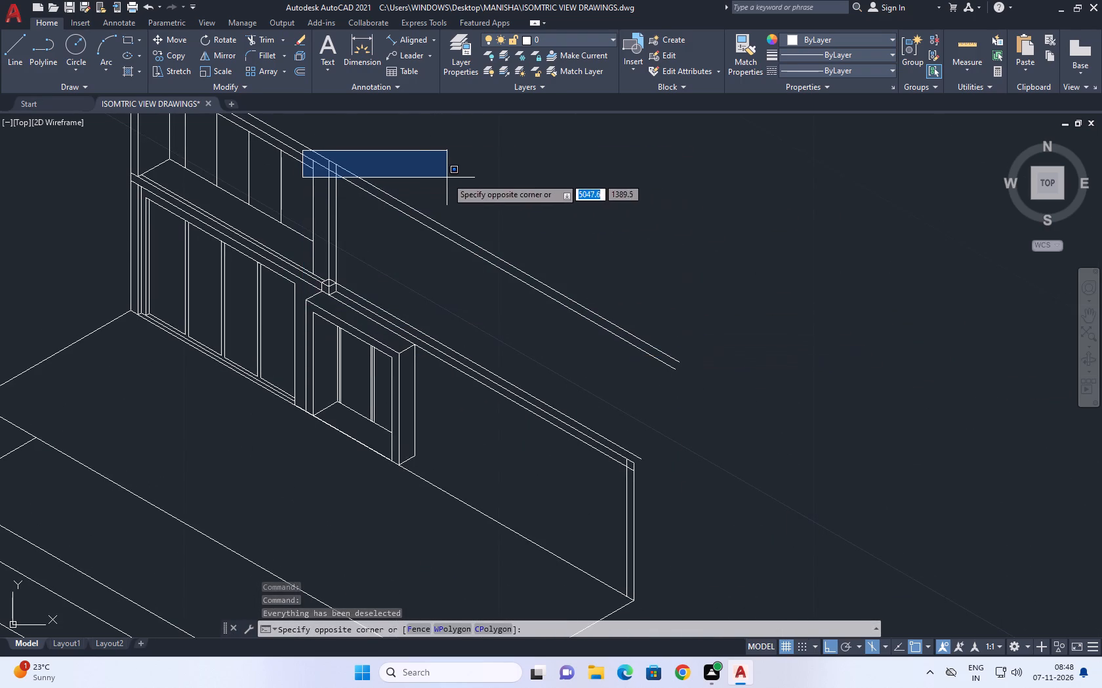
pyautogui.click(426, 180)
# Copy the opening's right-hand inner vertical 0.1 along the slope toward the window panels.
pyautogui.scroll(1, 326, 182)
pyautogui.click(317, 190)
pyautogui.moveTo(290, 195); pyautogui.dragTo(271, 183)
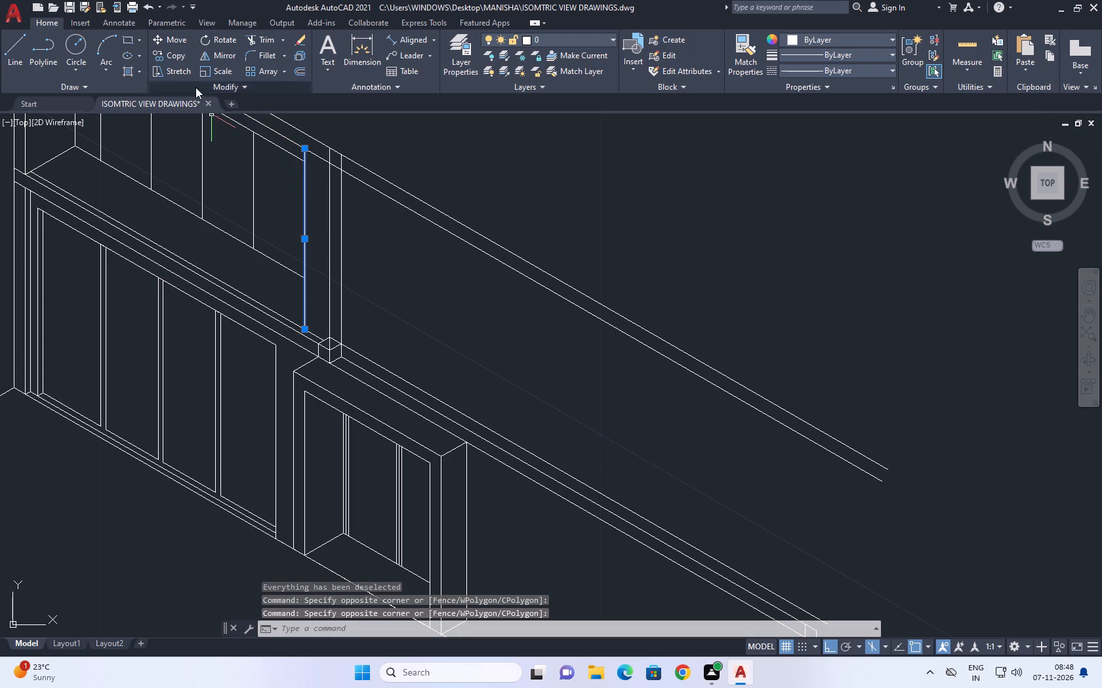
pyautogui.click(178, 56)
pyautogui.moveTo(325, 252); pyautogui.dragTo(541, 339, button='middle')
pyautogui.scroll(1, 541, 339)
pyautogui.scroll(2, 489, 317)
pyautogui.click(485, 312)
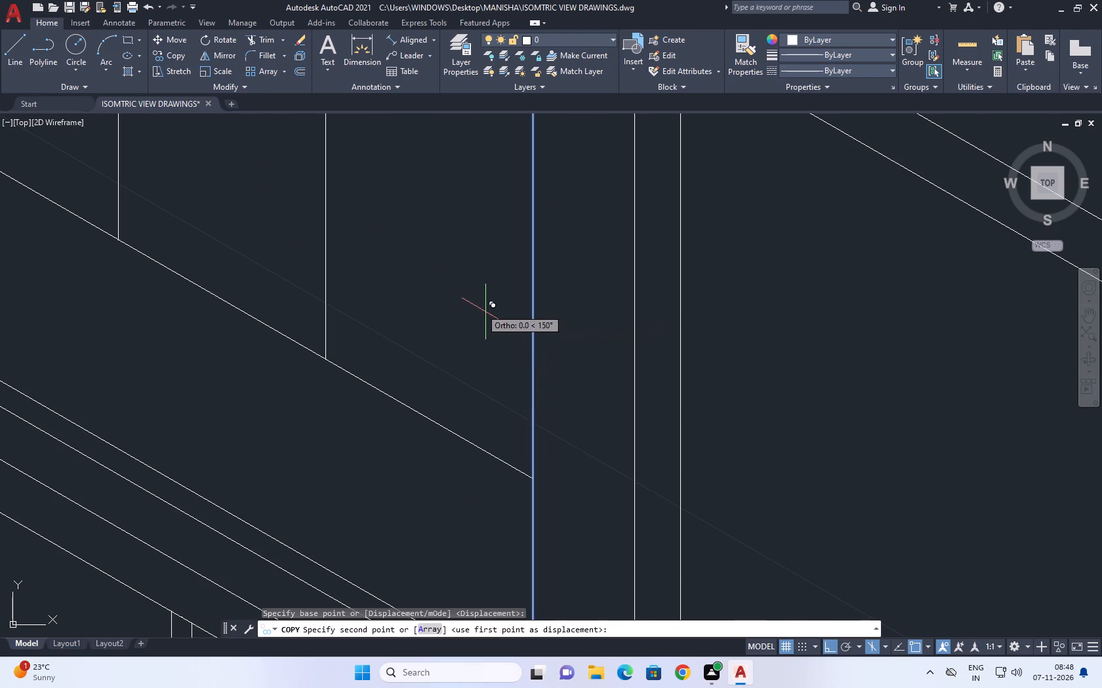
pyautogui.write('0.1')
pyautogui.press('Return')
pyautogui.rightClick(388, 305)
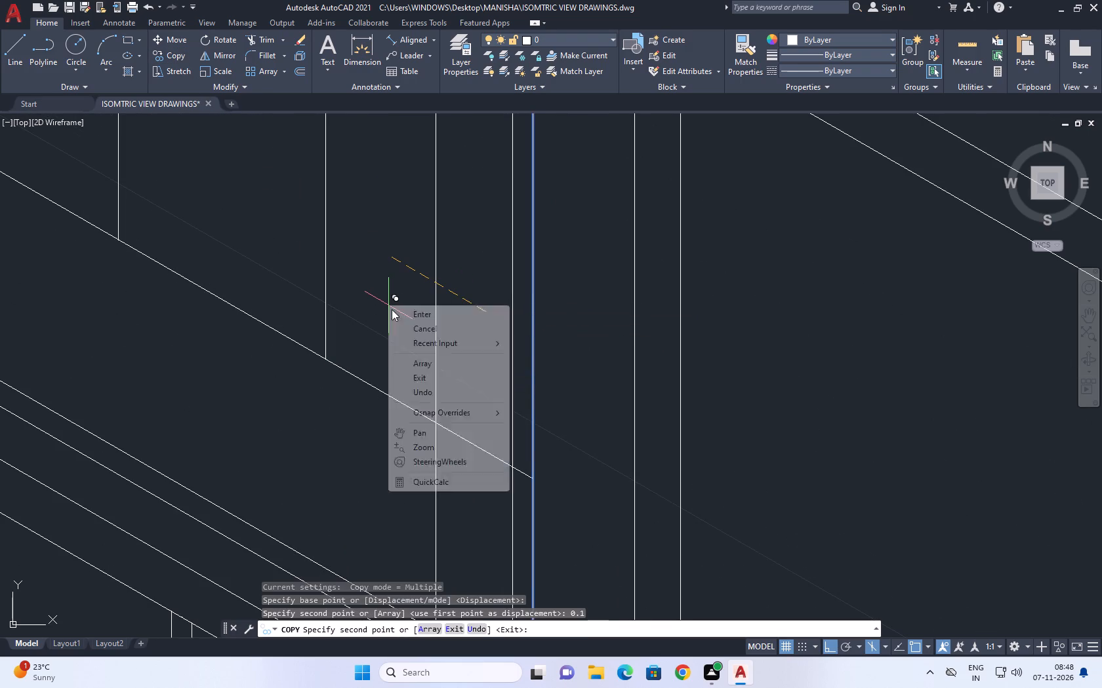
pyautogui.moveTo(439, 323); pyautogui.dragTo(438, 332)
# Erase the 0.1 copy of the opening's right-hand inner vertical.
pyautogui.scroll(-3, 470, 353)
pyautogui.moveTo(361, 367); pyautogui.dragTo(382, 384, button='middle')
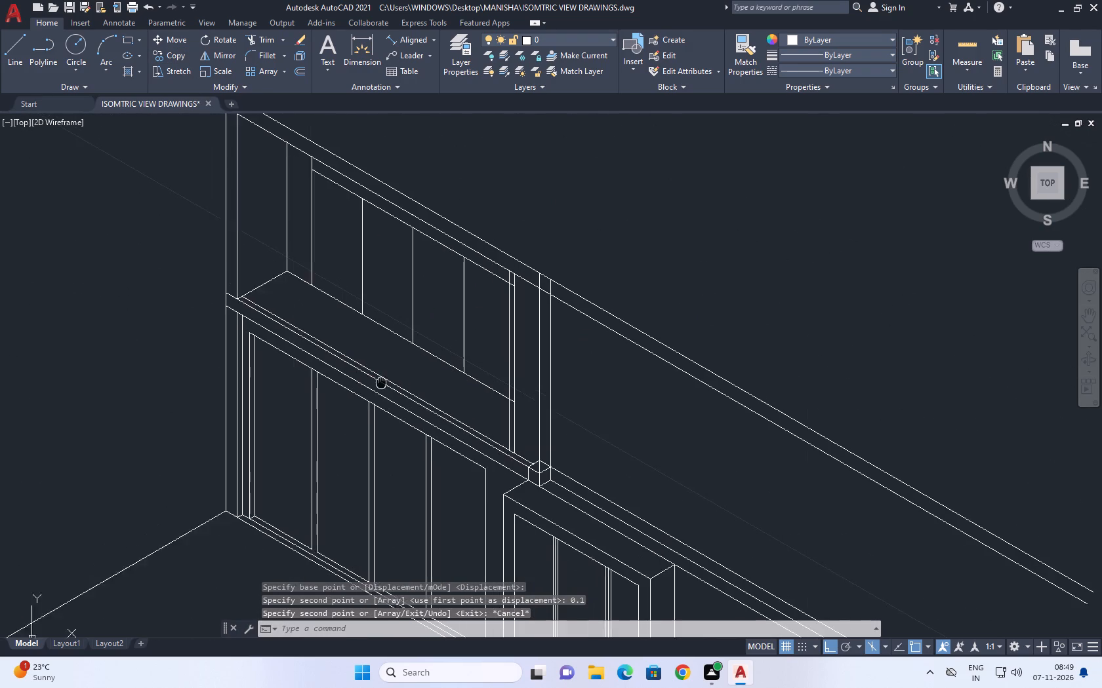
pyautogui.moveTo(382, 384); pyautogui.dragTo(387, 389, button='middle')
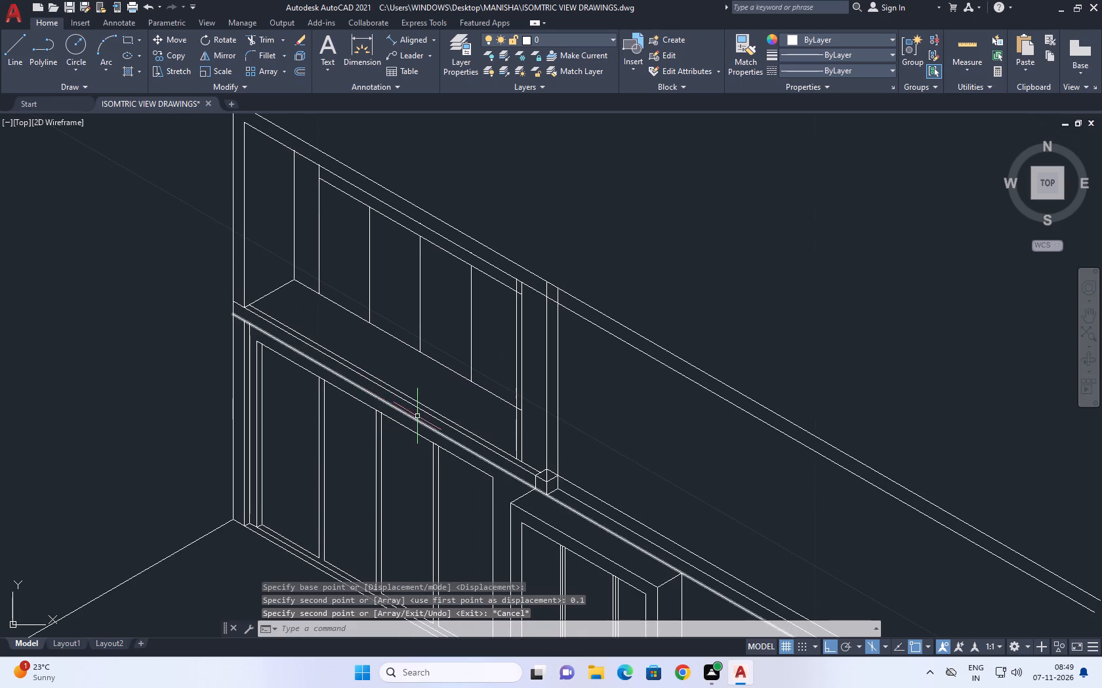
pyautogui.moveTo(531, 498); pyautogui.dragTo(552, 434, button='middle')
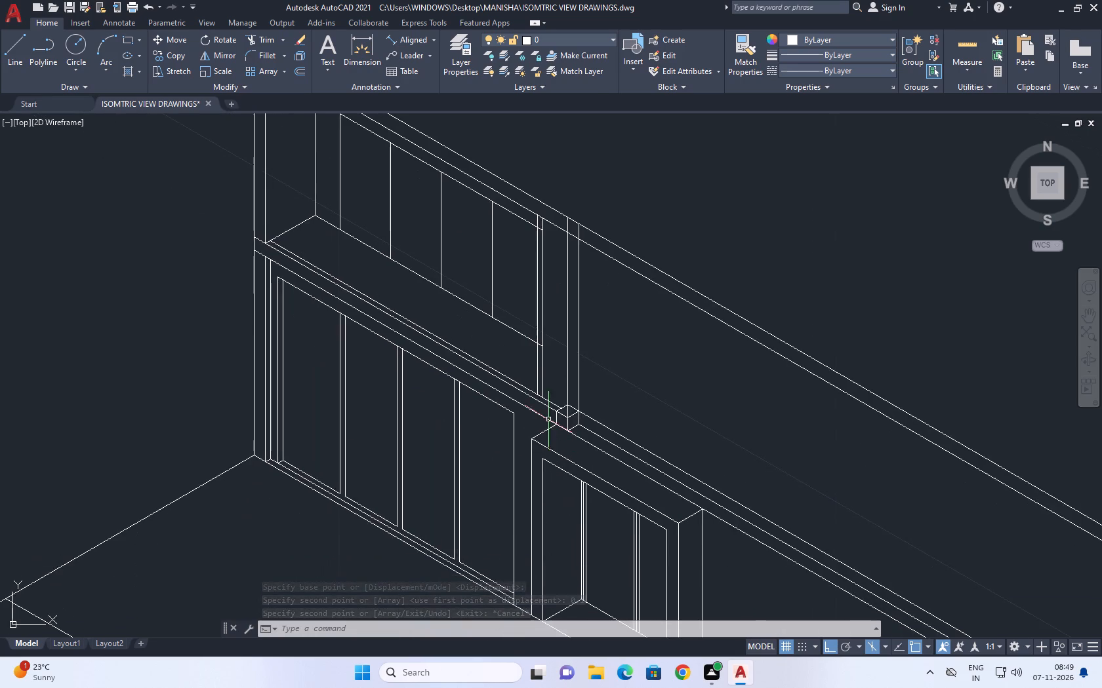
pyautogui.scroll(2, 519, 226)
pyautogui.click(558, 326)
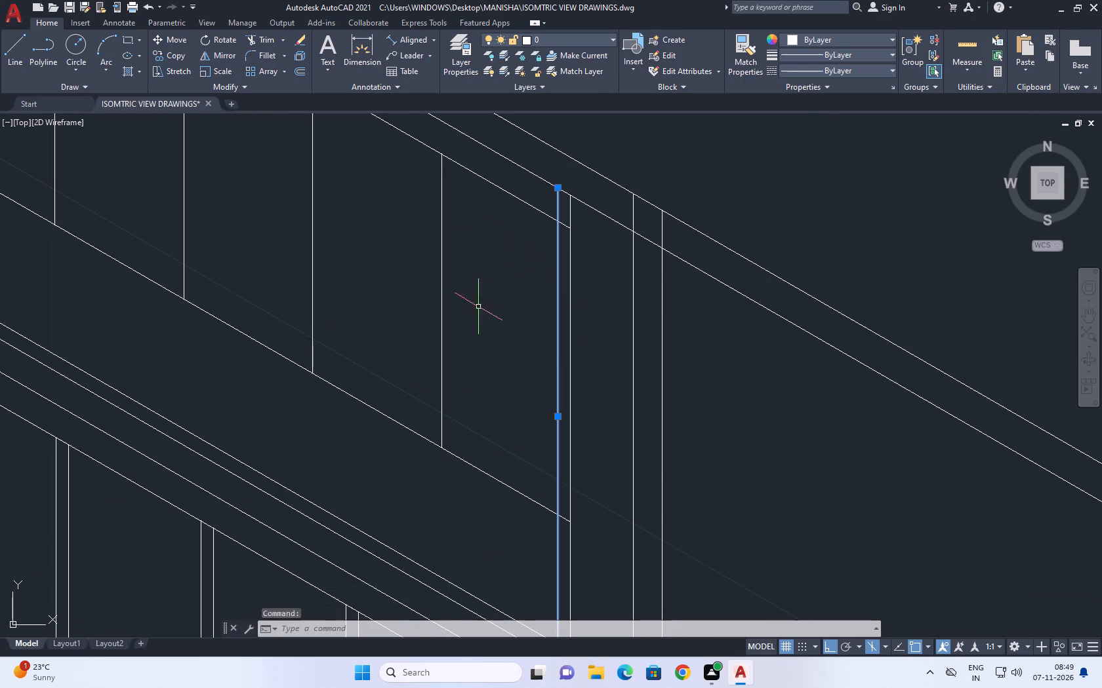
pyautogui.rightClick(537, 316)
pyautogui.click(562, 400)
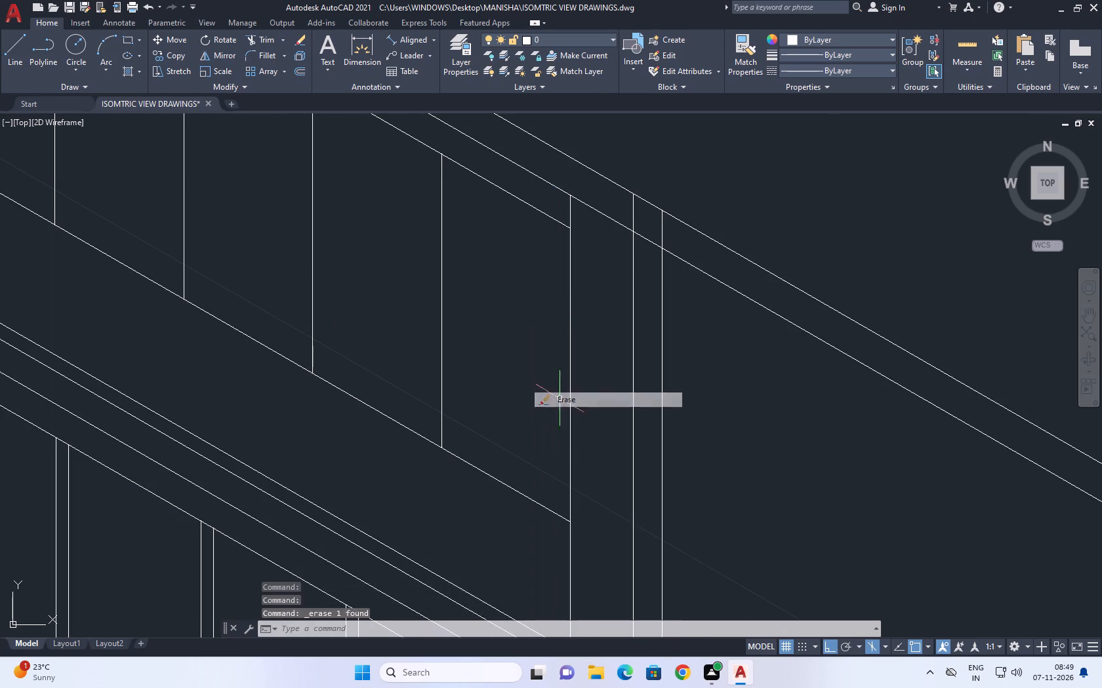
# Copy the opening's left-hand inner vertical 0.05 down the slope into the first panel, after undoing a first copy at 0.1.
pyautogui.scroll(-2, 763, 410)
pyautogui.scroll(1, 289, 293)
pyautogui.moveTo(346, 297); pyautogui.dragTo(365, 299, button='middle')
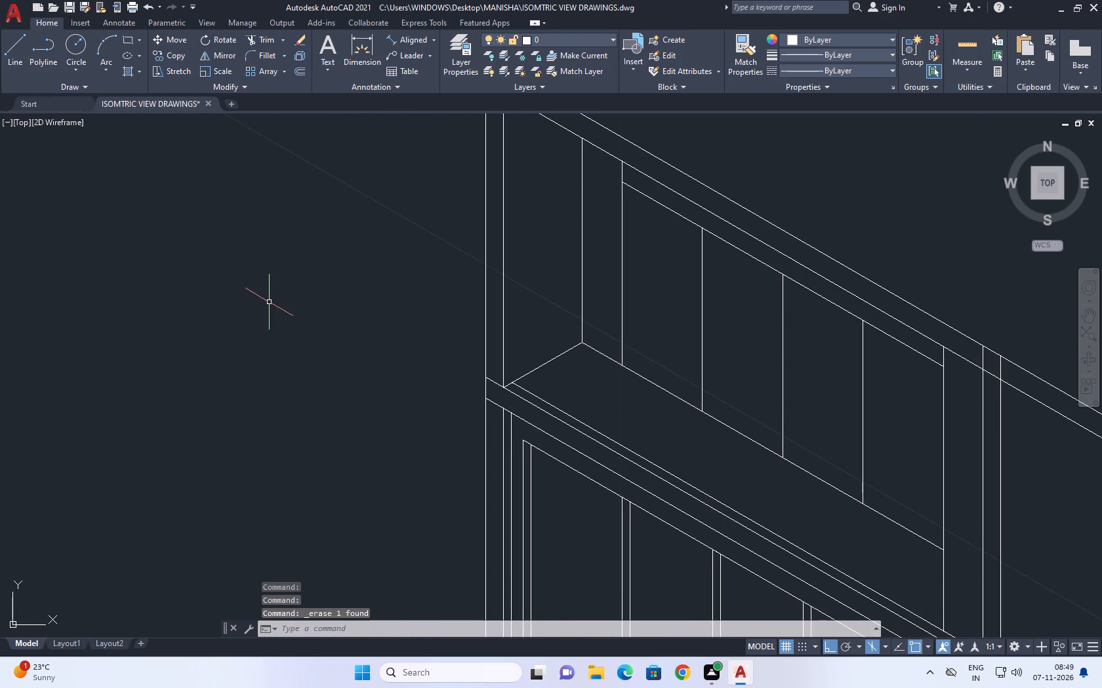
pyautogui.click(622, 297)
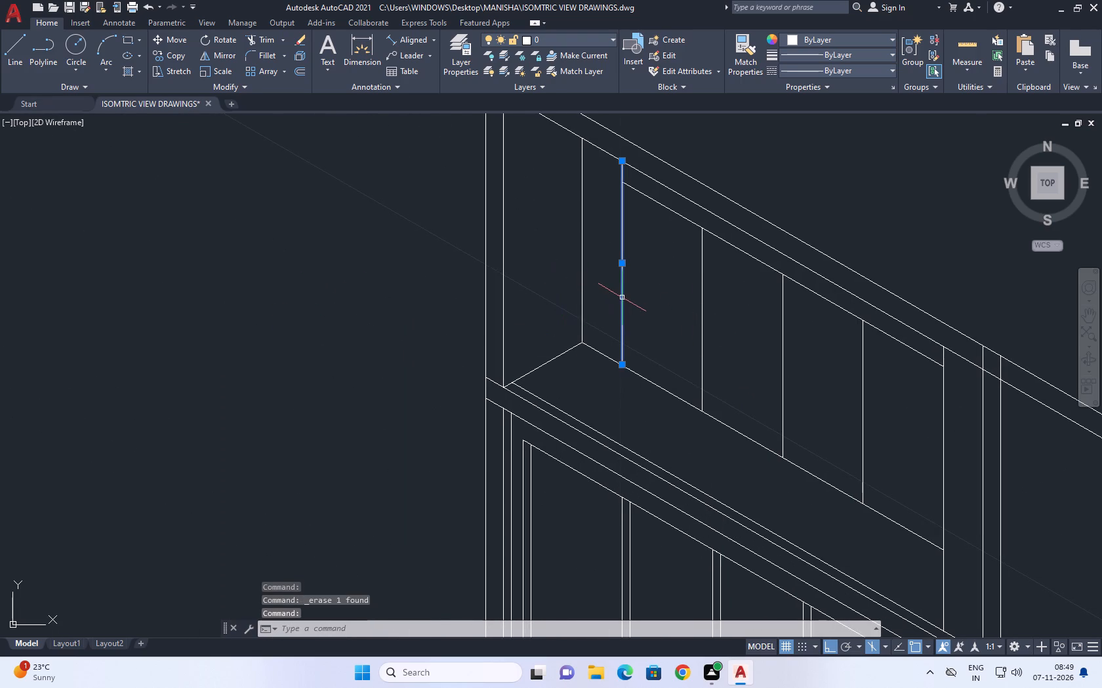
pyautogui.click(182, 58)
pyautogui.moveTo(611, 262); pyautogui.dragTo(599, 265, button='middle')
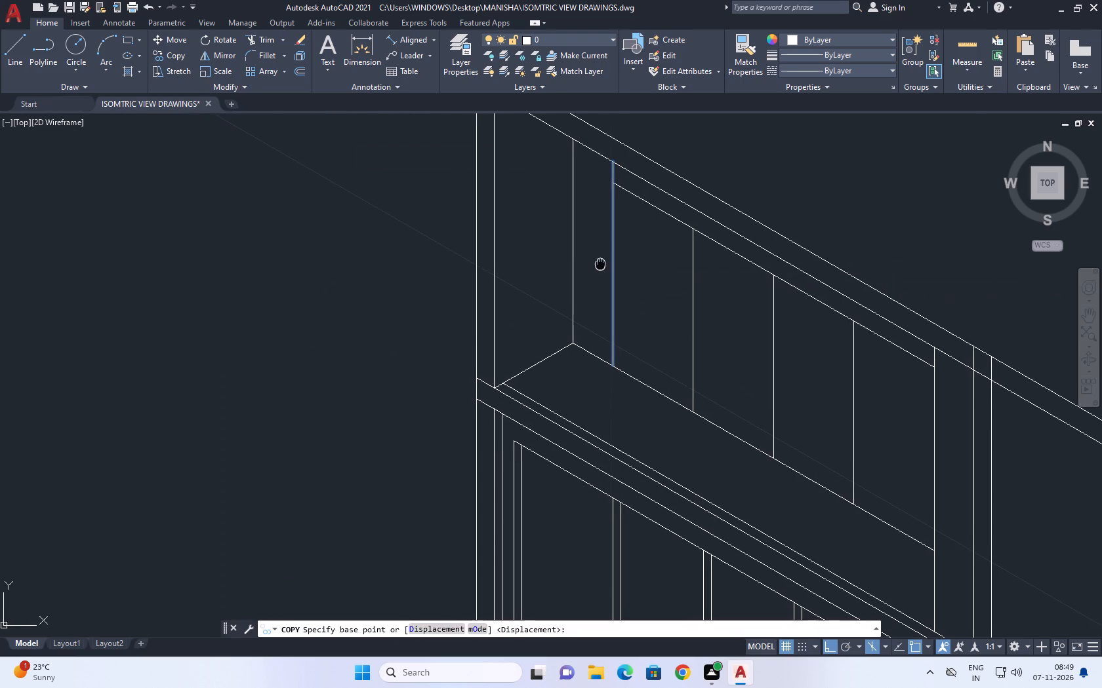
pyautogui.moveTo(599, 265); pyautogui.dragTo(598, 265, button='middle')
pyautogui.moveTo(567, 302); pyautogui.dragTo(522, 302, button='middle')
pyautogui.click(572, 307)
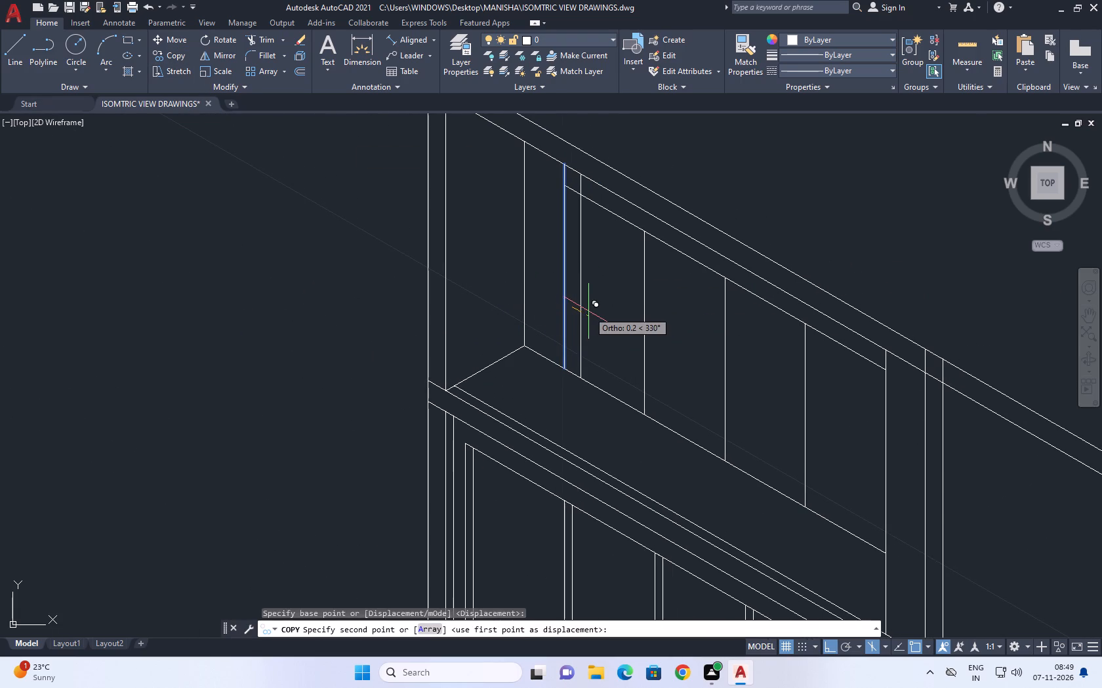
pyautogui.write('0.1')
pyautogui.press('Return')
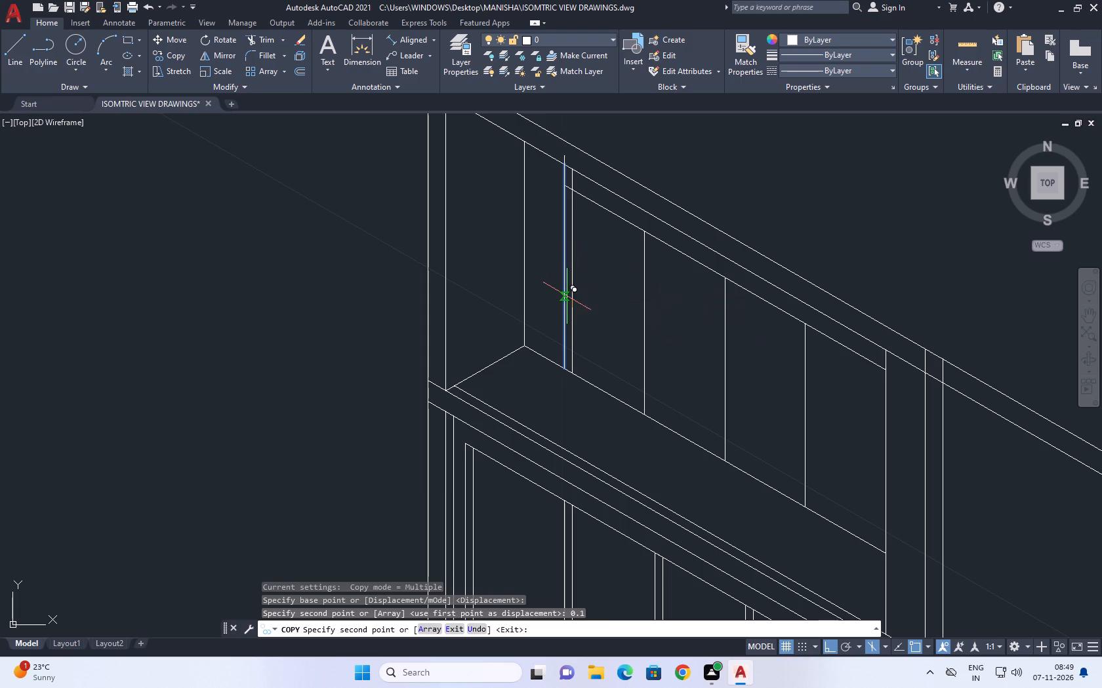
pyautogui.hotkey('ctrl', 'z')
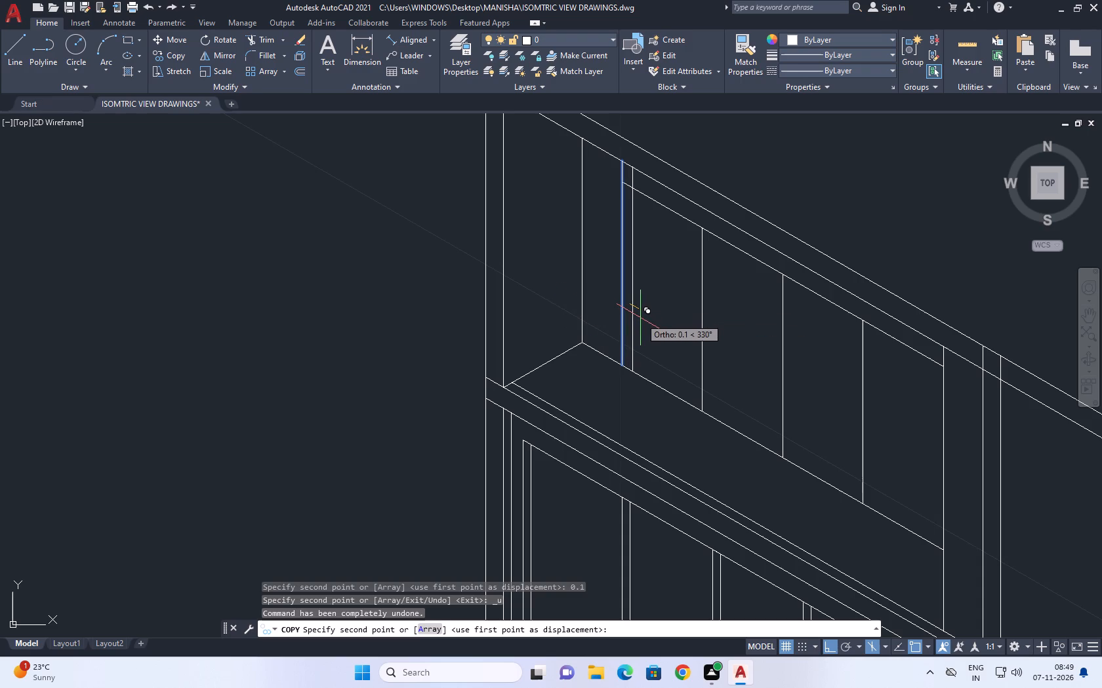
pyautogui.press('0')
pyautogui.press('.')
pyautogui.press('0')
pyautogui.press('5')
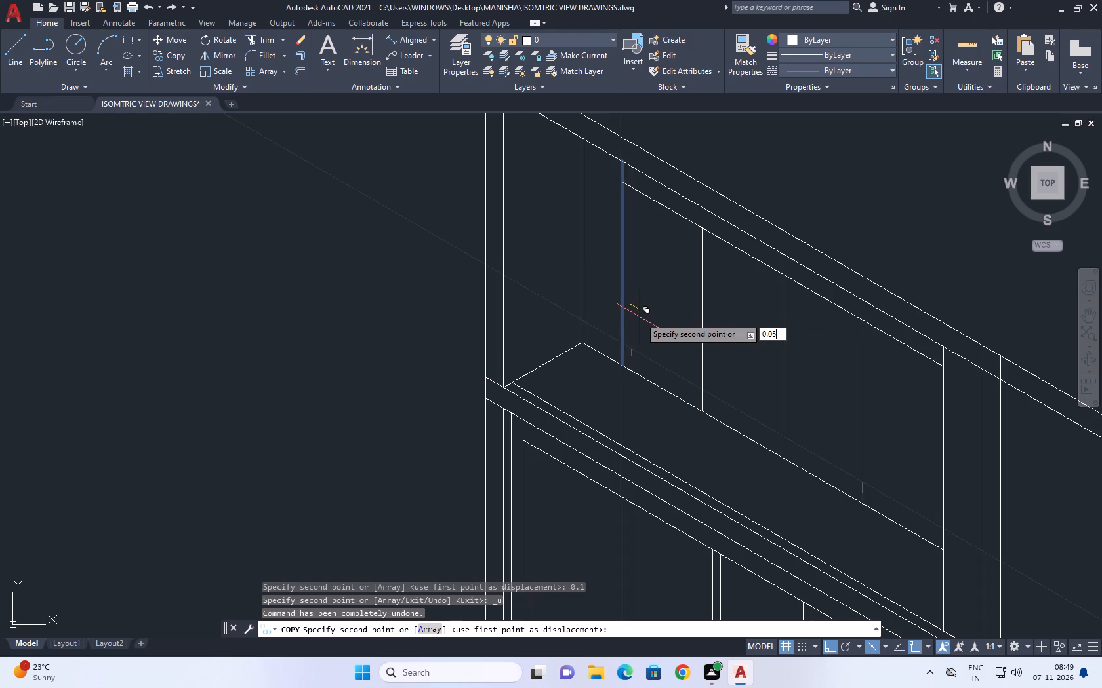
pyautogui.press('Return')
pyautogui.press('space')
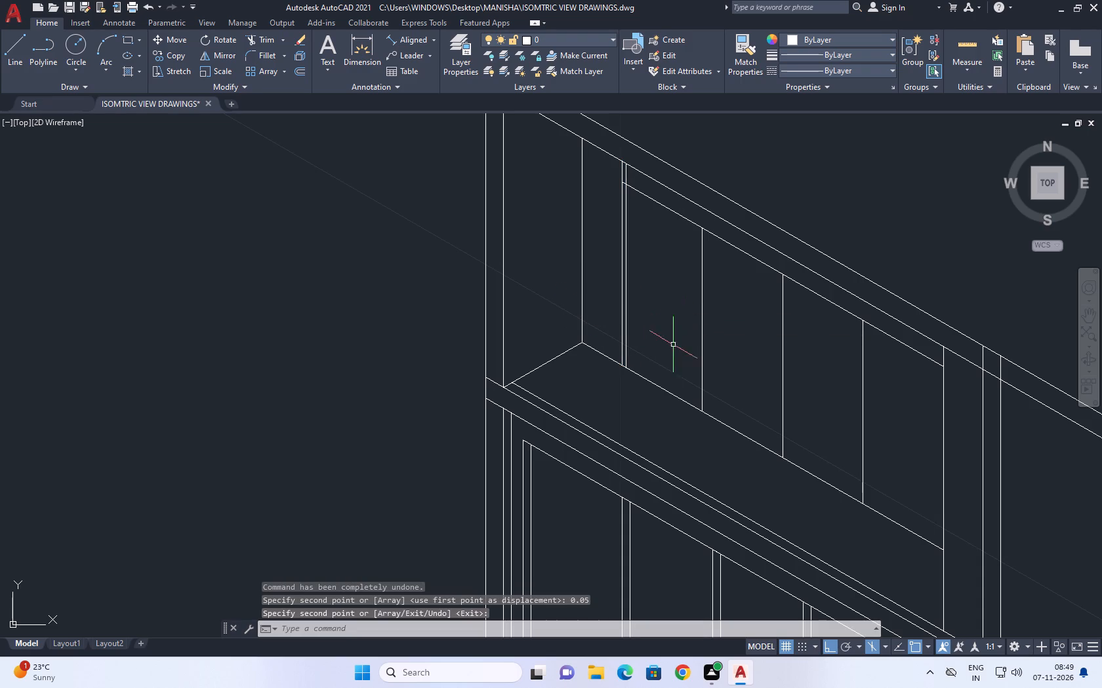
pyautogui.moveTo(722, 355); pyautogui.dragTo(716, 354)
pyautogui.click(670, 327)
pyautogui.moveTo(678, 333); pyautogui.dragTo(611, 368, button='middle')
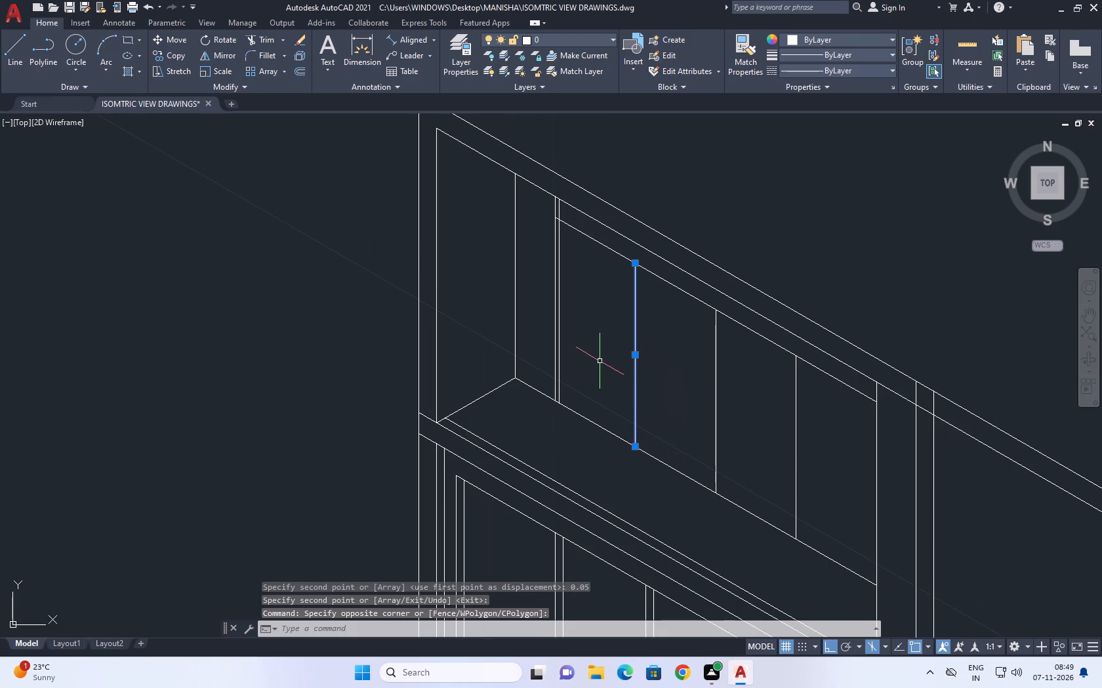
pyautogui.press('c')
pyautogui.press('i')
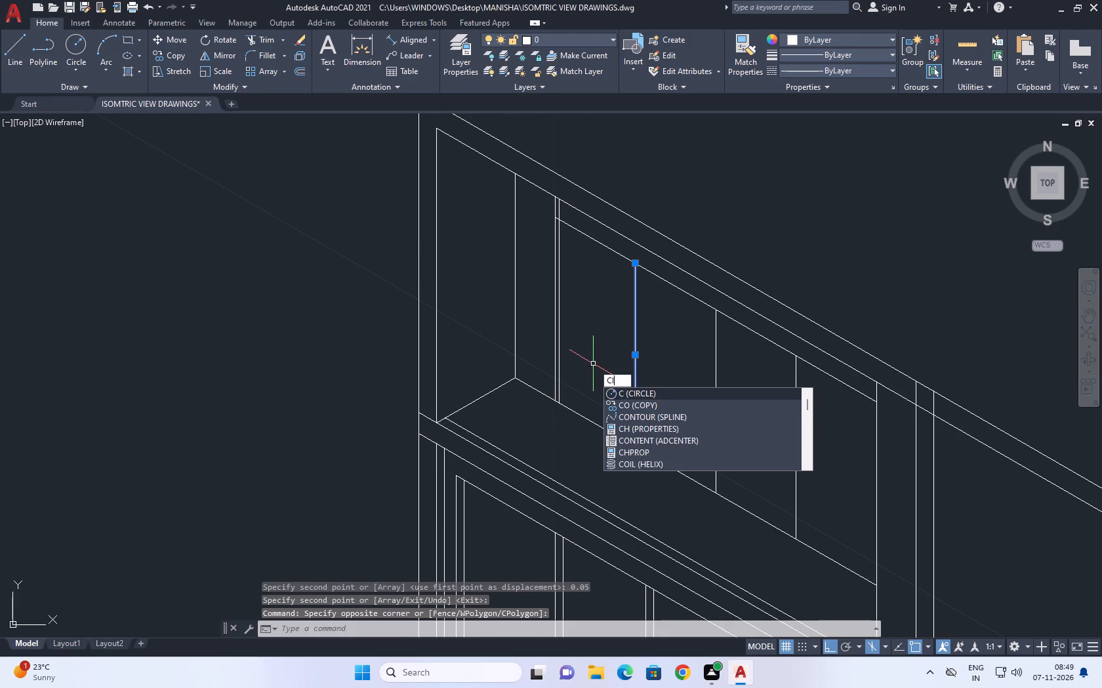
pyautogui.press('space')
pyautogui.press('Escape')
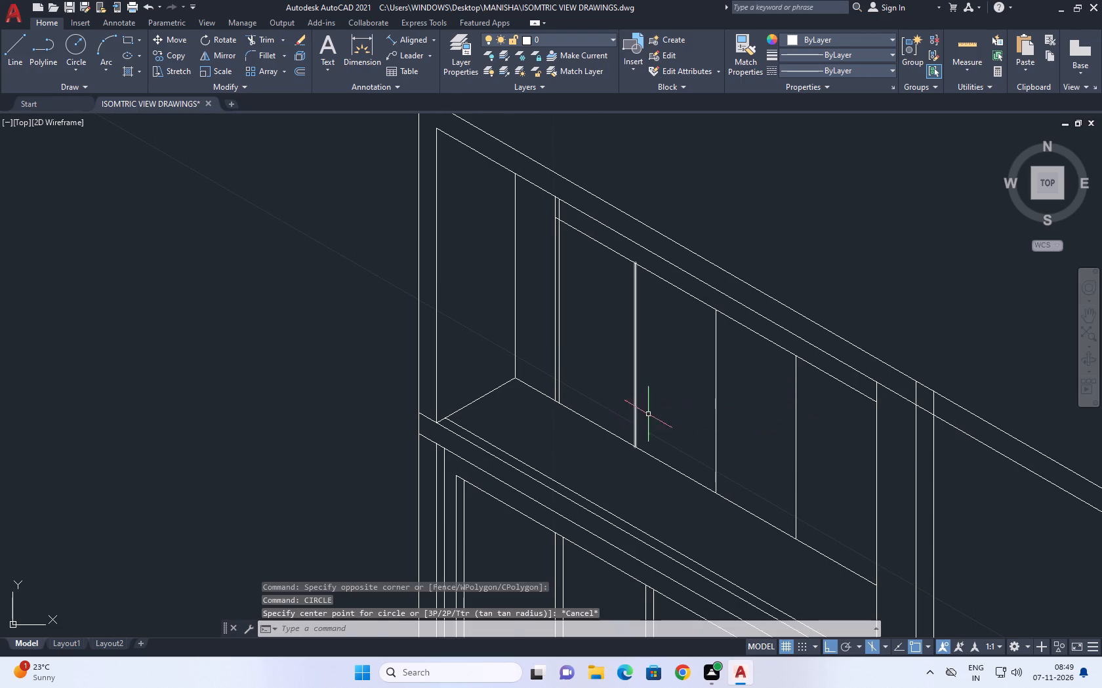
# Copy the first divider between the window panels 0.05 down the slope into the second panel.
pyautogui.click(689, 416)
pyautogui.click(626, 371)
pyautogui.moveTo(636, 400); pyautogui.dragTo(639, 419, button='middle')
pyautogui.press('c')
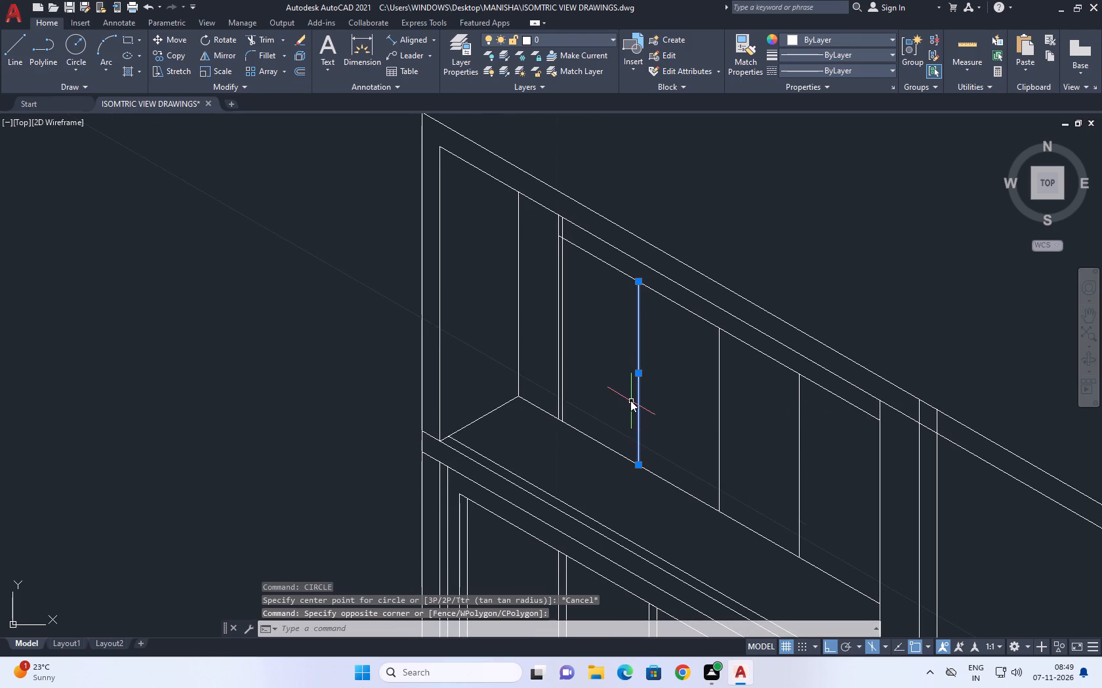
pyautogui.press('o')
pyautogui.press('space')
pyautogui.click(636, 387)
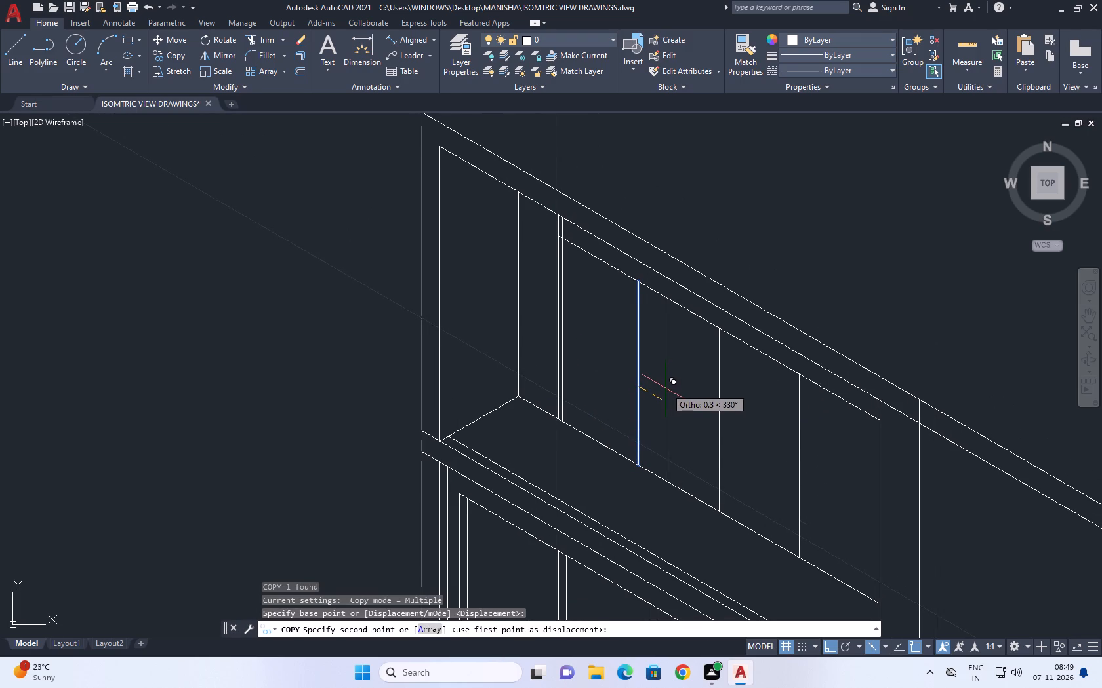
pyautogui.press('0')
pyautogui.press('.')
pyautogui.press('0')
pyautogui.press('5')
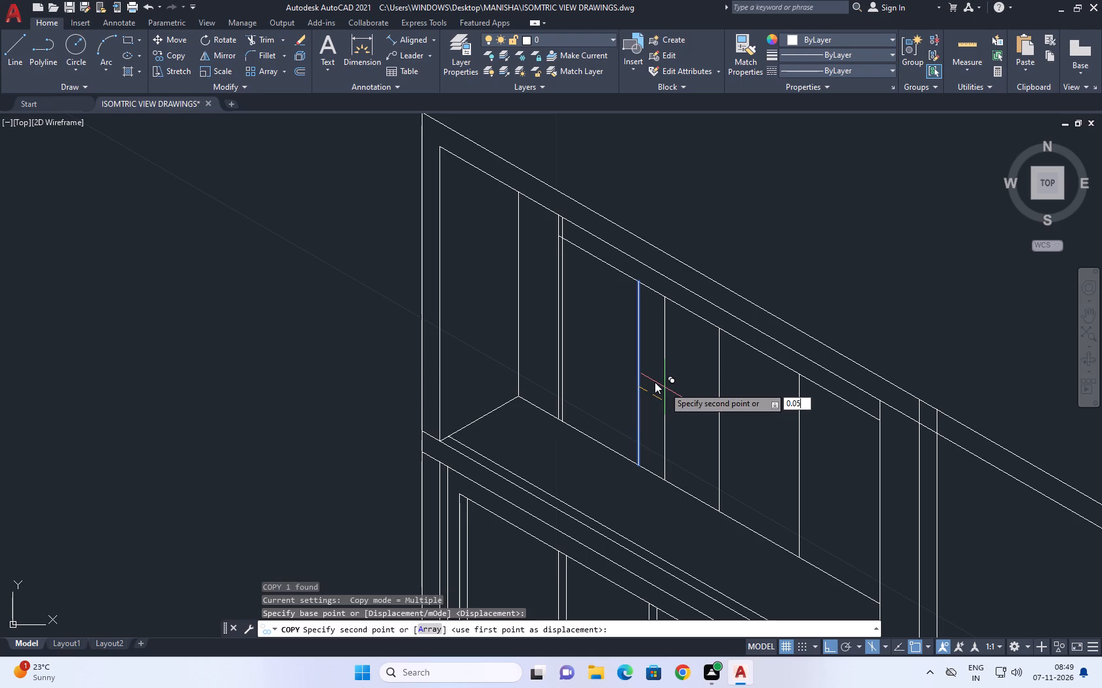
pyautogui.press('Return')
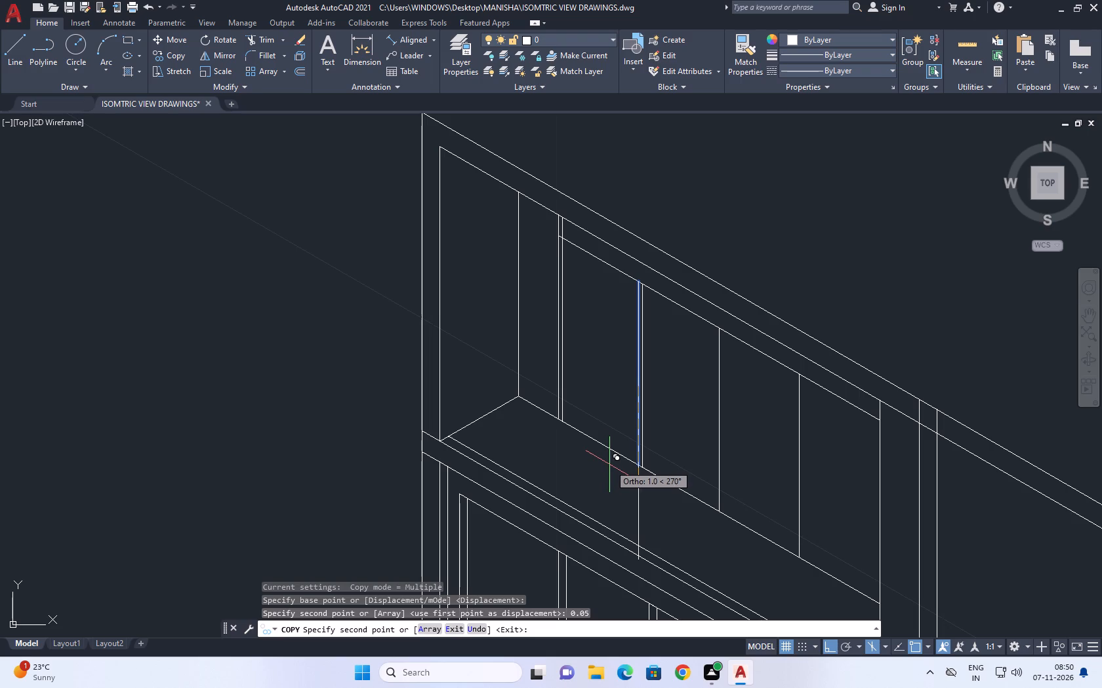
pyautogui.press('Escape')
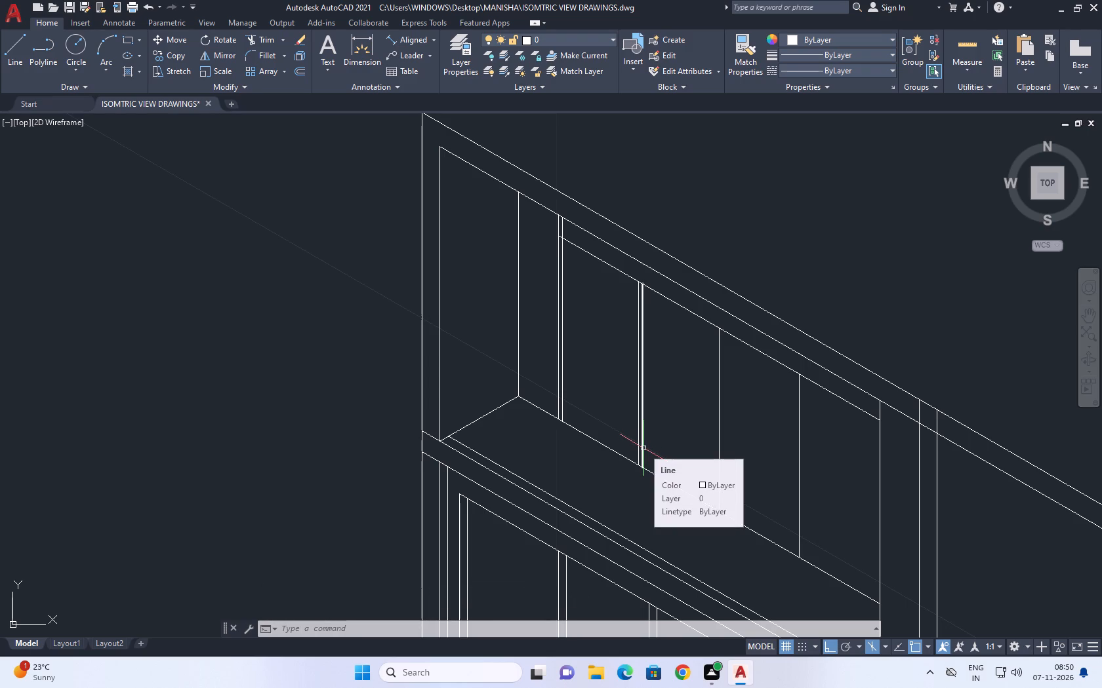
pyautogui.scroll(-1, 643, 451)
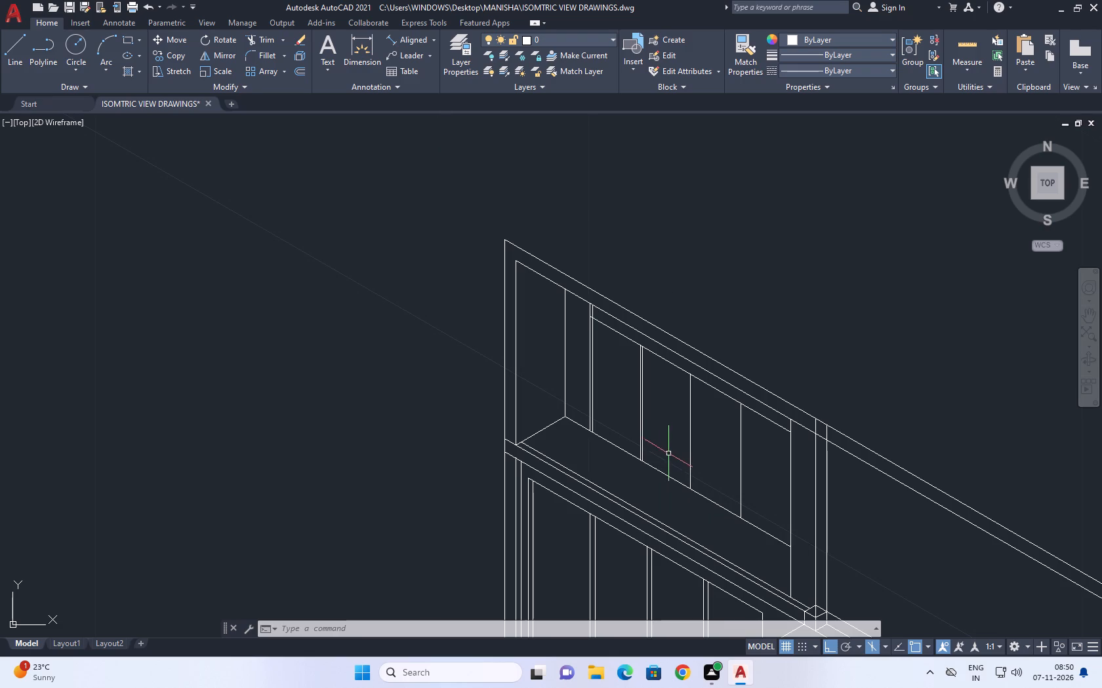
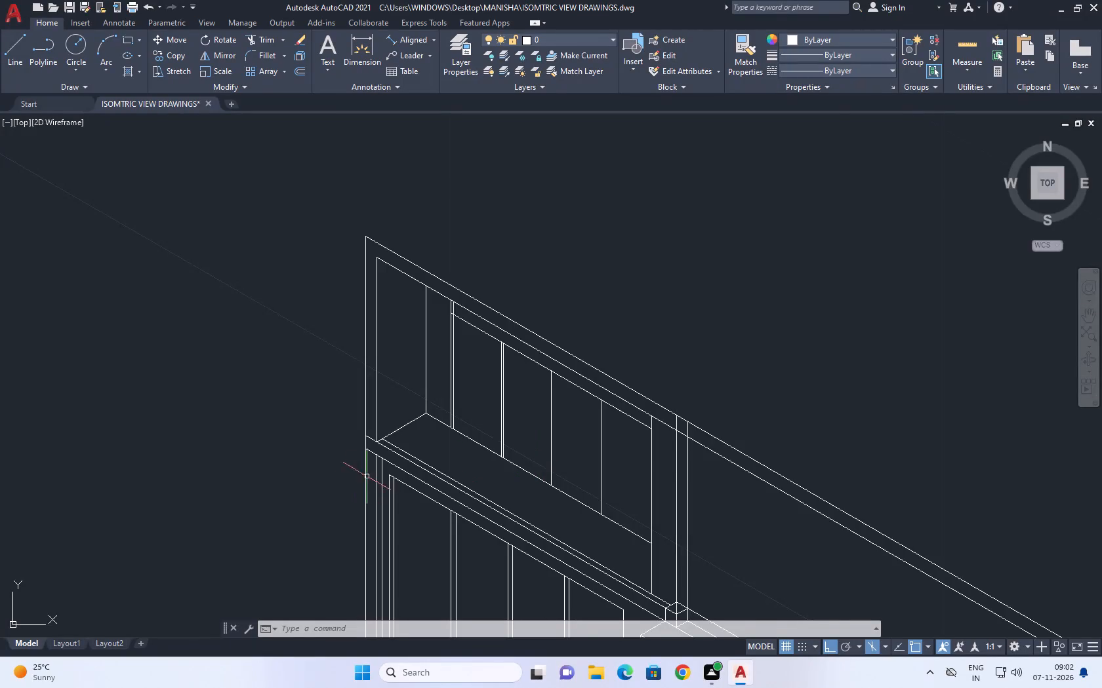
# Trim away the two rear top edges of the small block at the base of the upper-floor column.
pyautogui.scroll(-1, 664, 457)
pyautogui.moveTo(672, 457); pyautogui.dragTo(527, 412, button='middle')
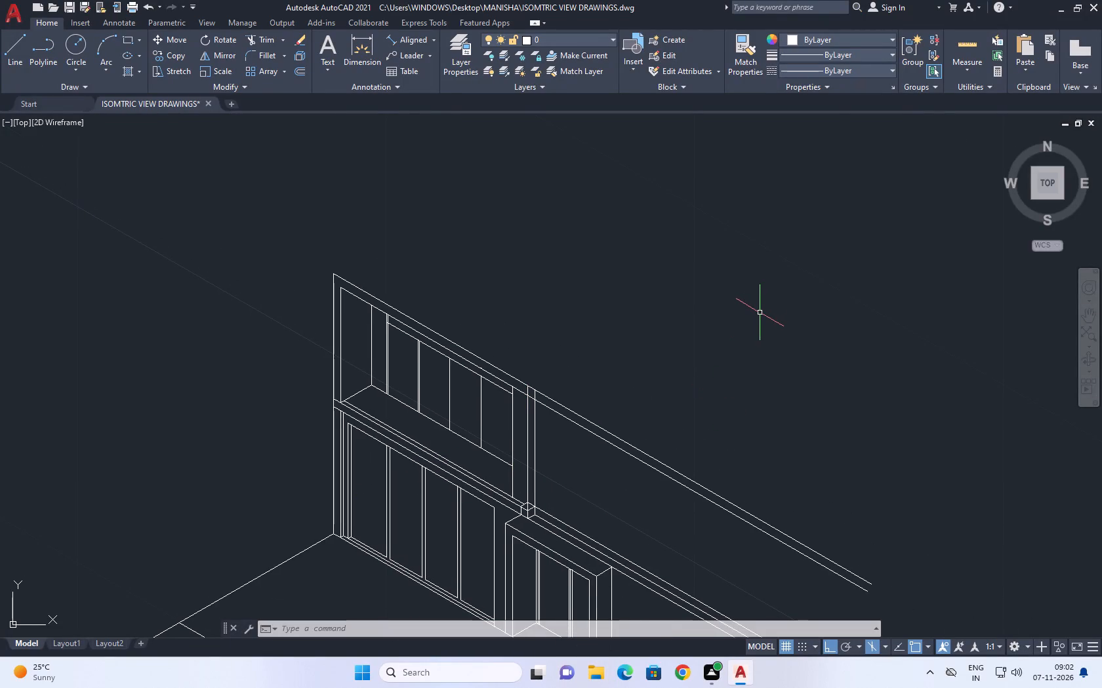
pyautogui.moveTo(506, 398); pyautogui.dragTo(571, 318, button='middle')
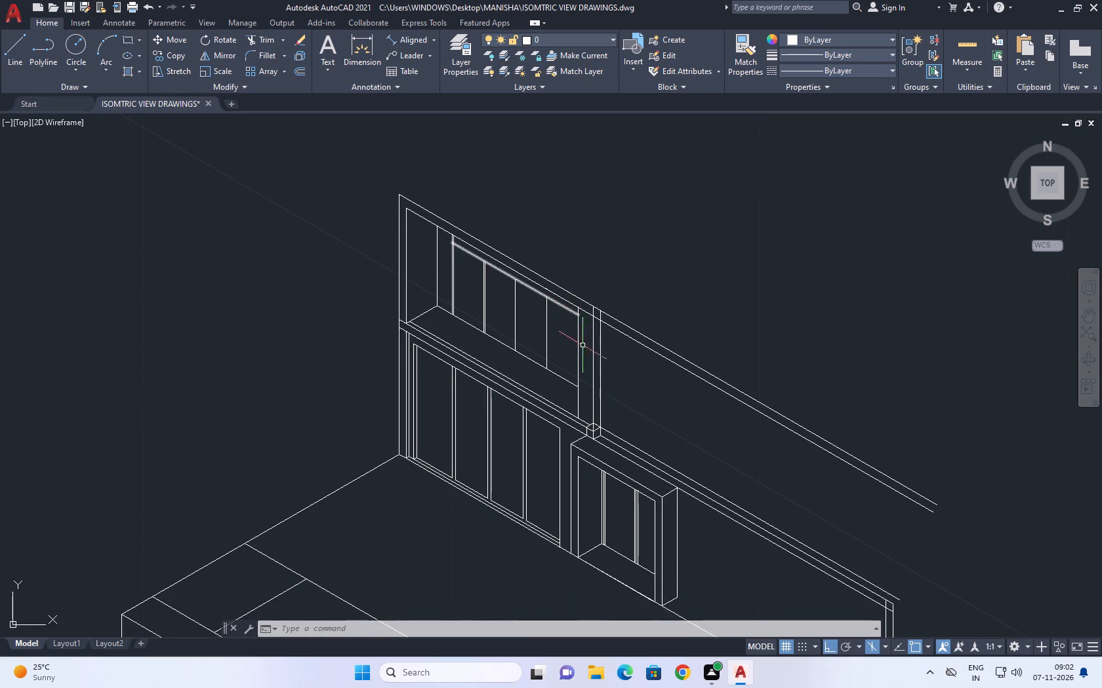
pyautogui.moveTo(632, 408); pyautogui.dragTo(595, 409, button='middle')
pyautogui.scroll(3, 556, 442)
pyautogui.moveTo(534, 398); pyautogui.dragTo(541, 413, button='middle')
pyautogui.scroll(2, 582, 399)
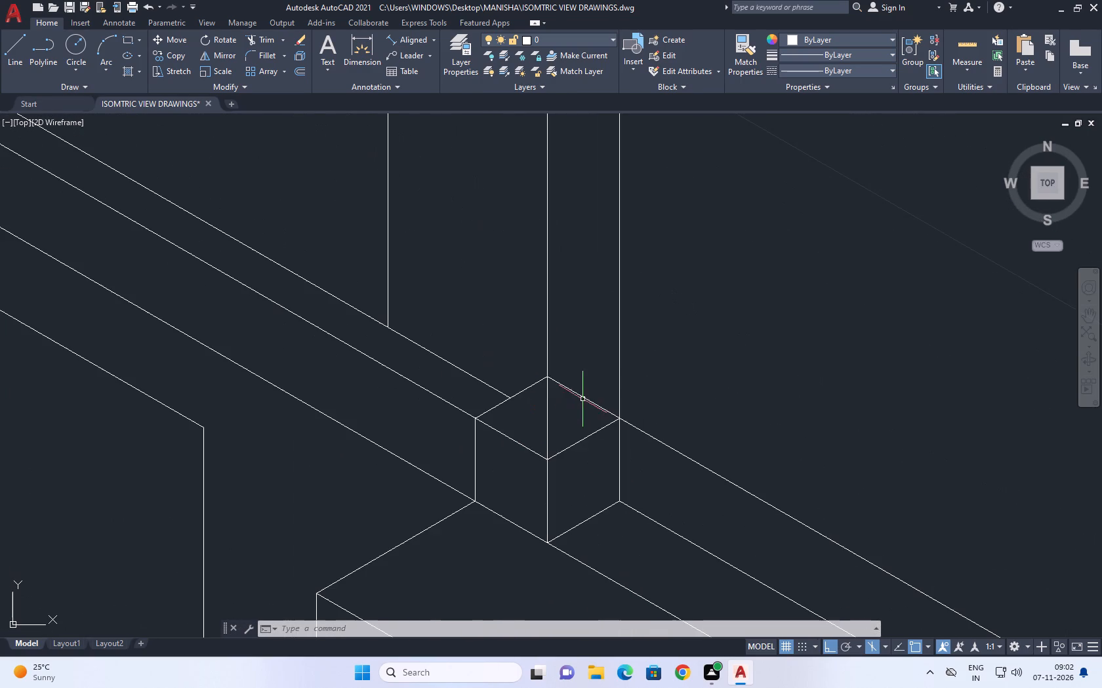
pyautogui.moveTo(555, 360); pyautogui.dragTo(561, 392, button='middle')
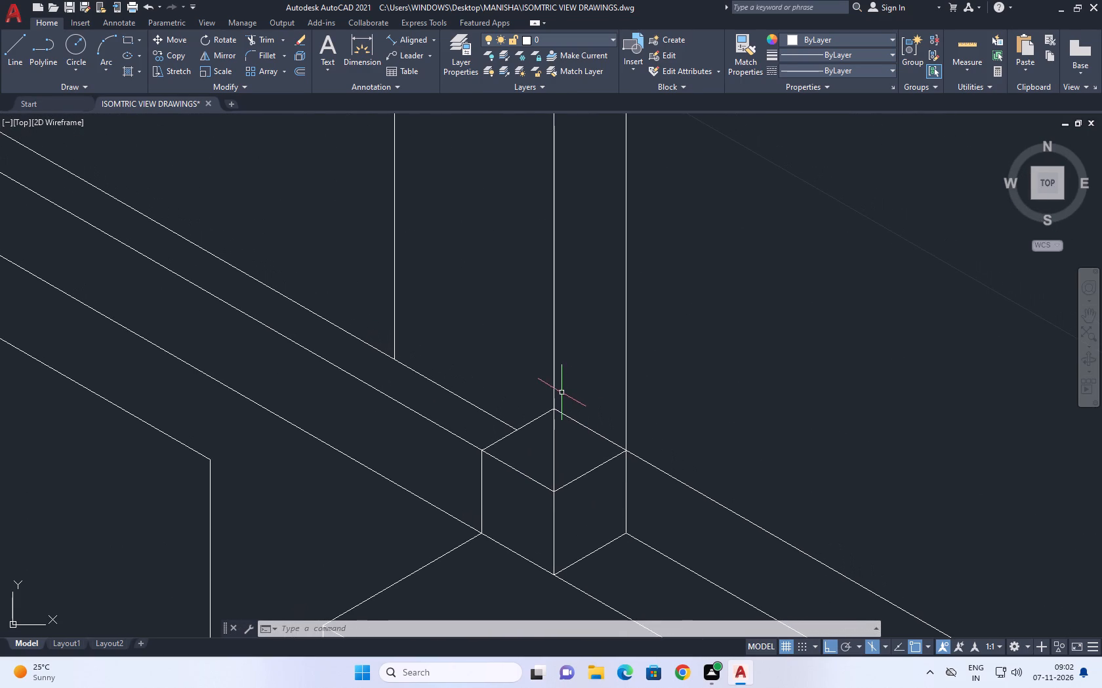
pyautogui.moveTo(566, 400); pyautogui.dragTo(581, 430, button='middle')
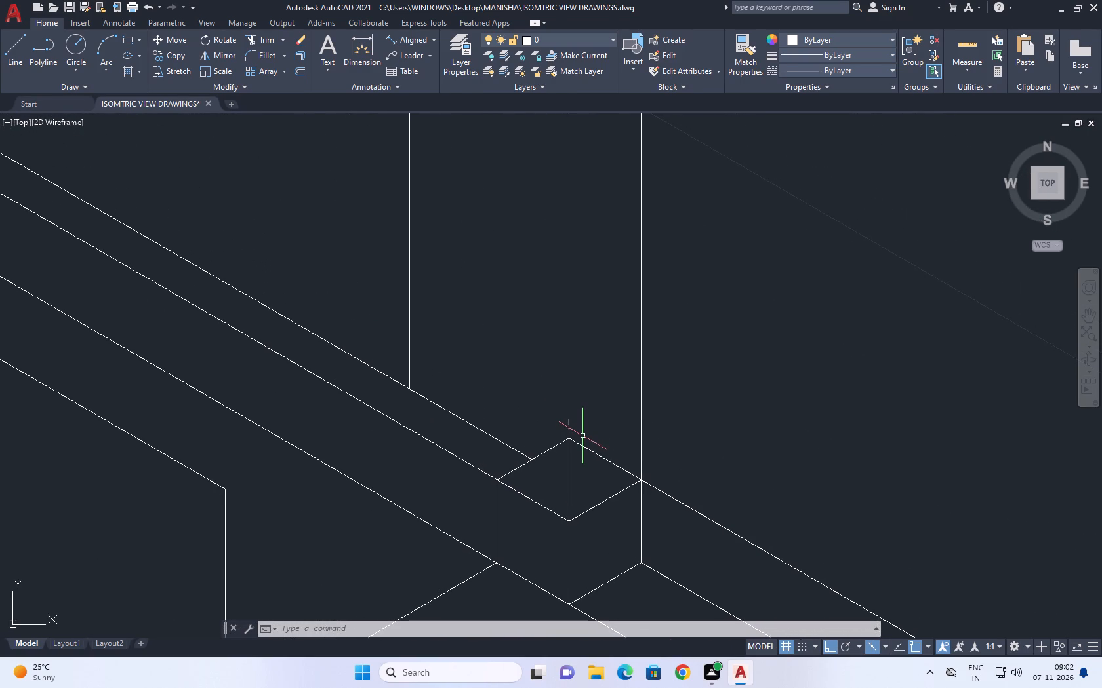
pyautogui.press('t')
pyautogui.press('r')
pyautogui.press('space')
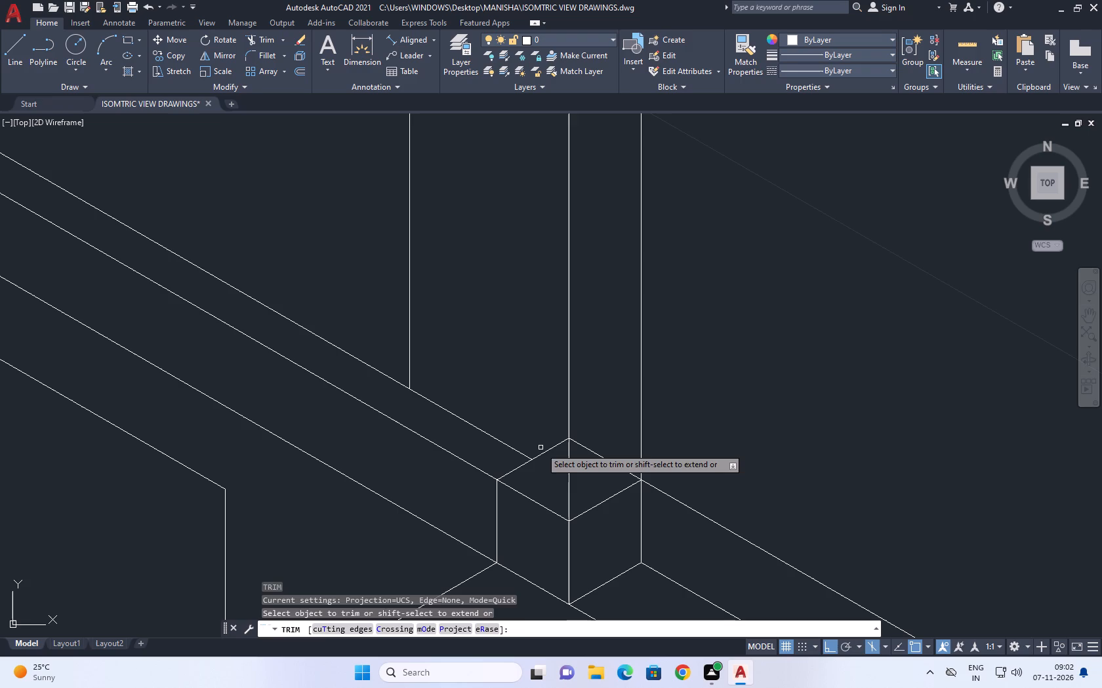
pyautogui.click(554, 449)
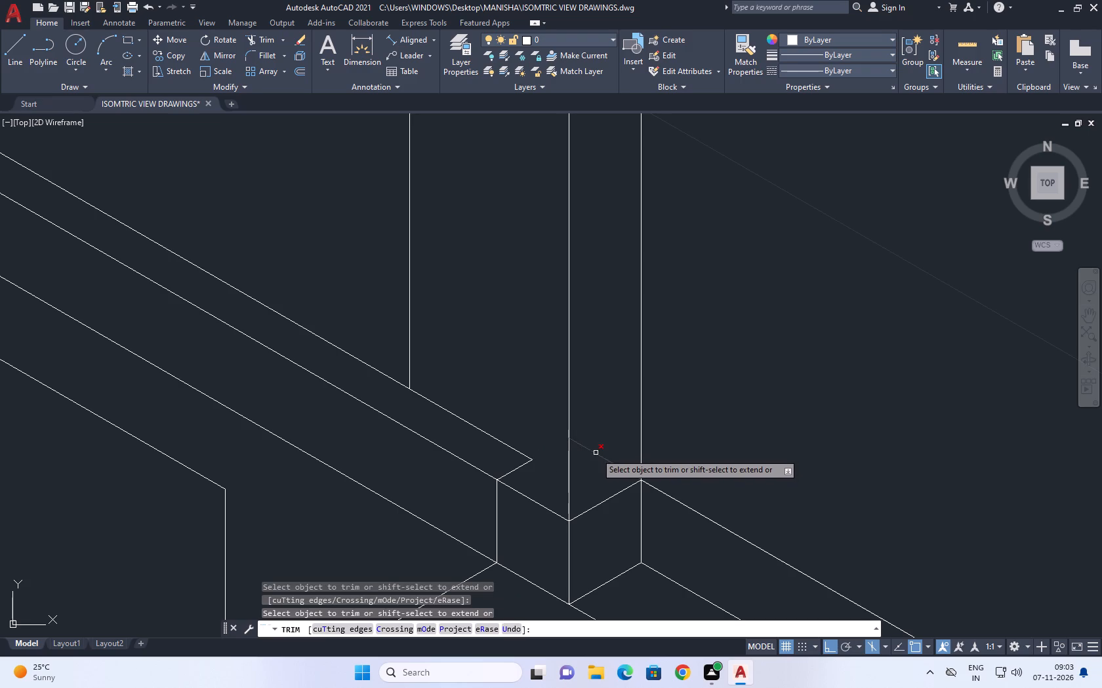
pyautogui.click(596, 453)
pyautogui.scroll(-2, 642, 438)
pyautogui.press('space')
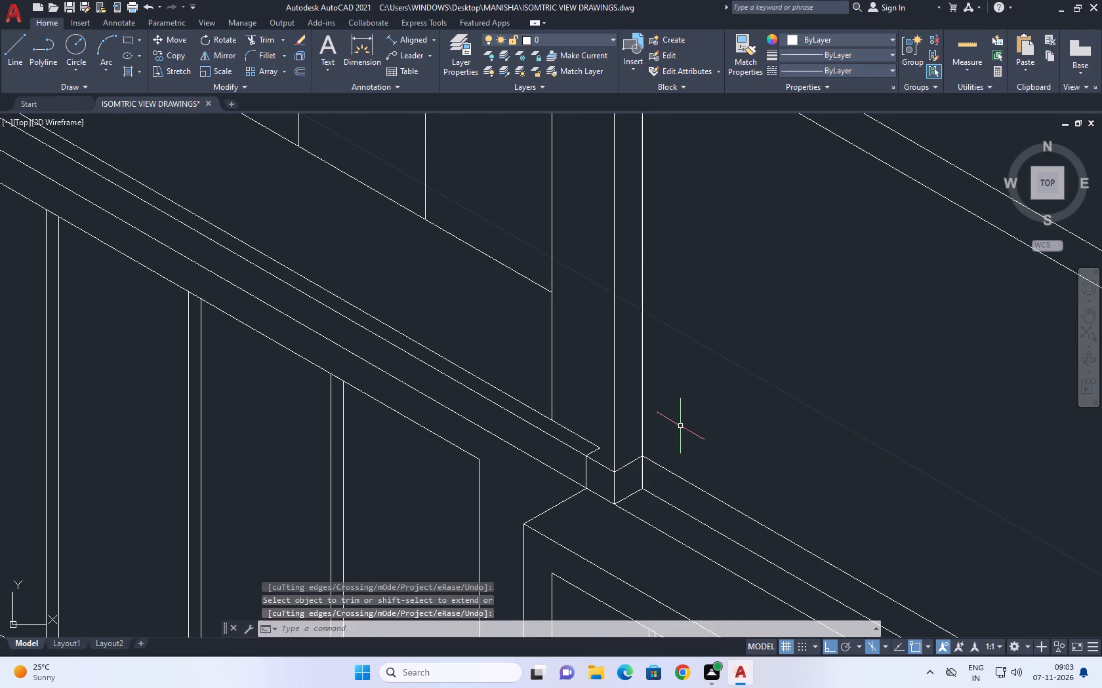
# Extend the upper ledge line beside the small block to the column's front vertical edge.
pyautogui.scroll(-2, 679, 426)
pyautogui.moveTo(668, 410); pyautogui.dragTo(674, 450, button='middle')
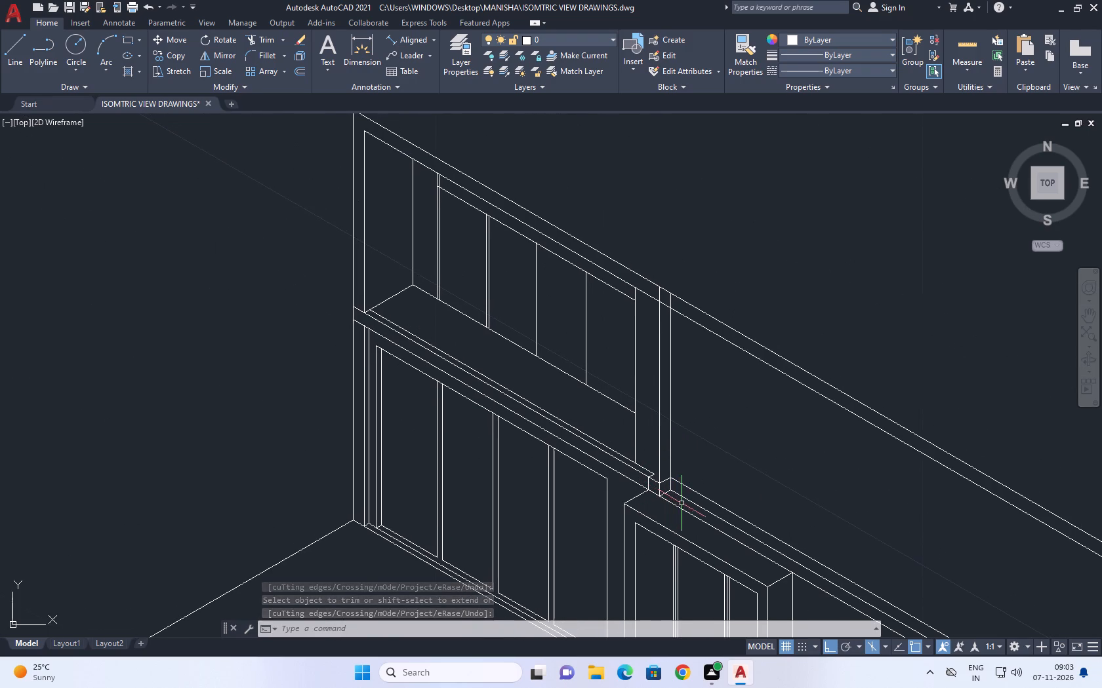
pyautogui.moveTo(685, 505); pyautogui.dragTo(701, 510, button='middle')
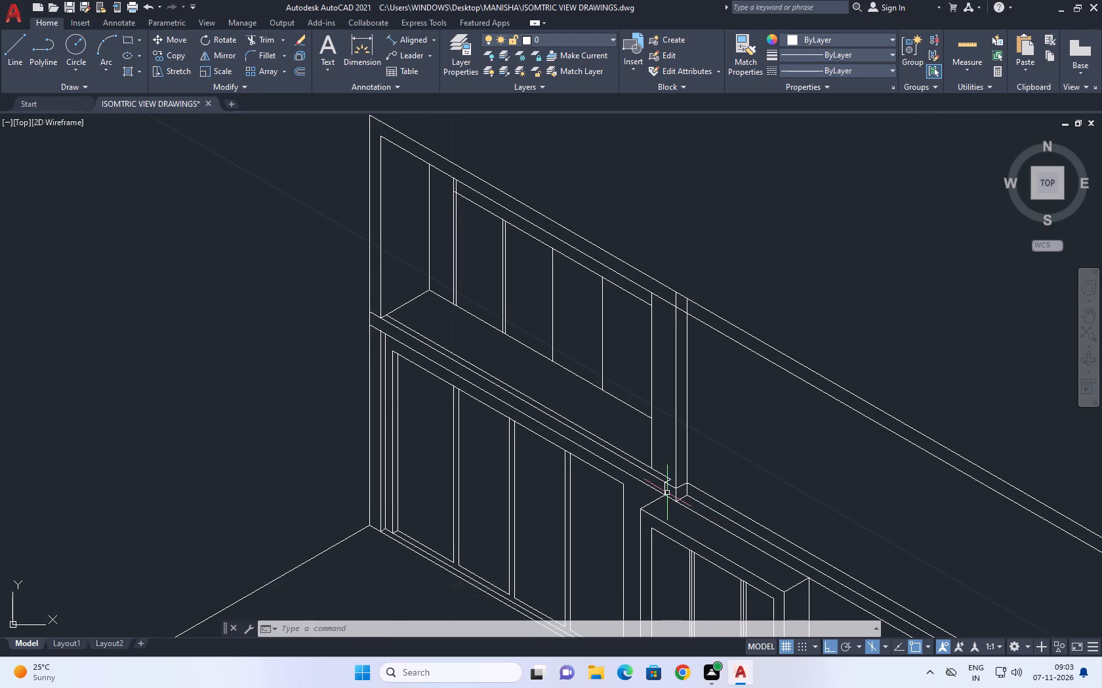
pyautogui.scroll(2, 664, 488)
pyautogui.moveTo(666, 483); pyautogui.dragTo(668, 501, button='middle')
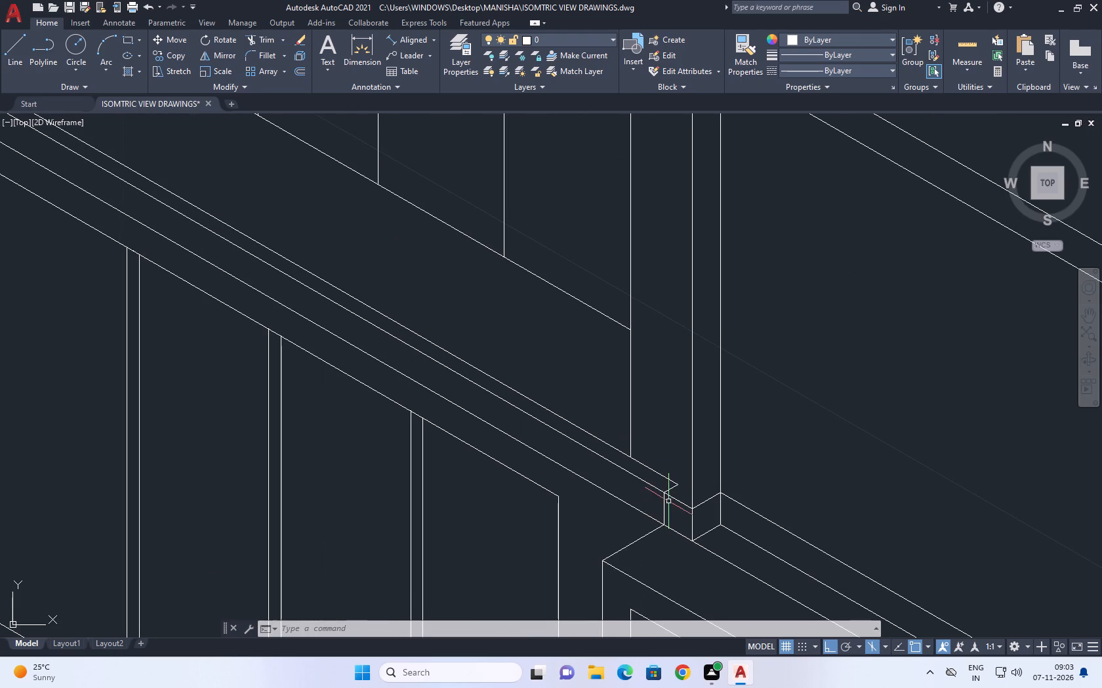
pyautogui.press('e')
pyautogui.press('x')
pyautogui.press('space')
pyautogui.click(676, 482)
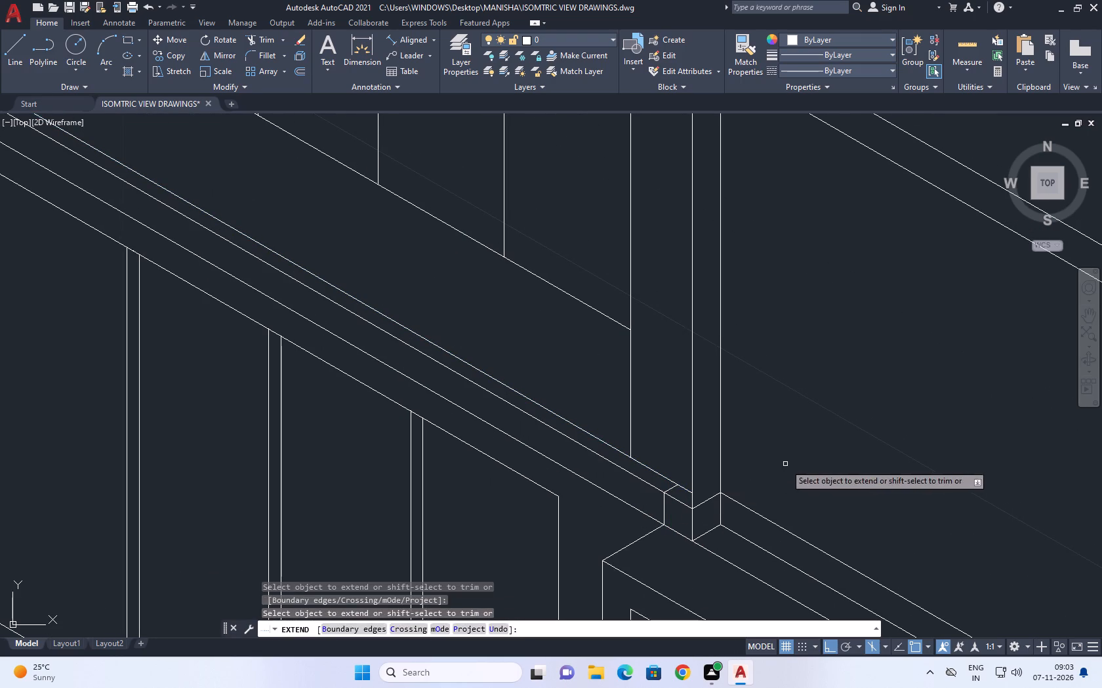
pyautogui.press('Escape')
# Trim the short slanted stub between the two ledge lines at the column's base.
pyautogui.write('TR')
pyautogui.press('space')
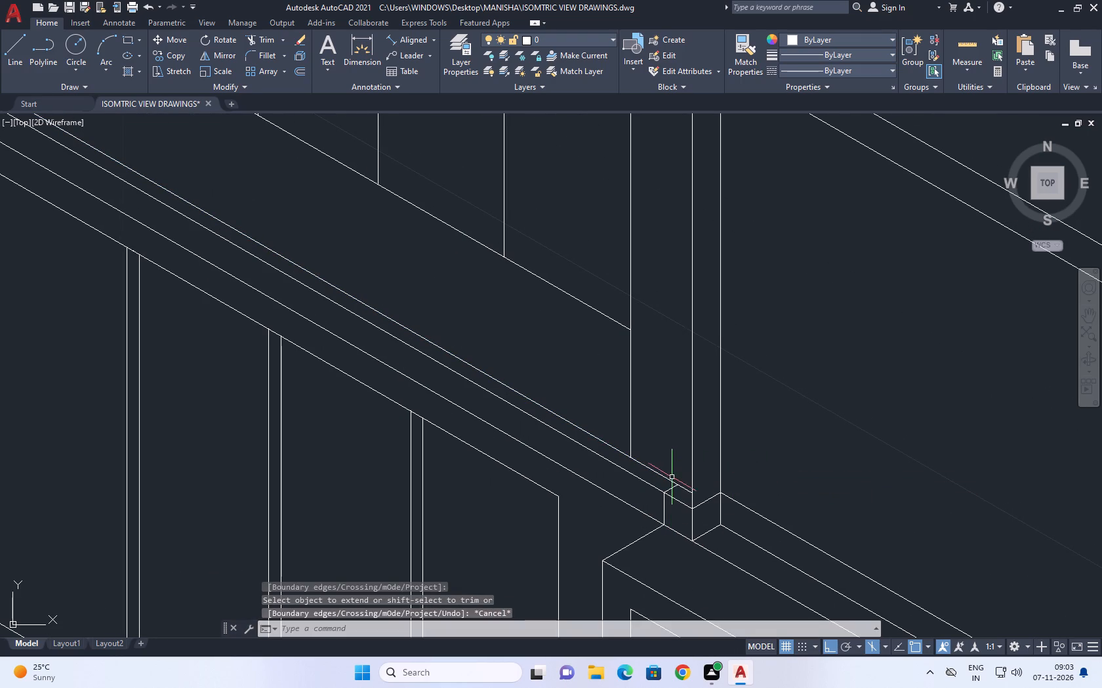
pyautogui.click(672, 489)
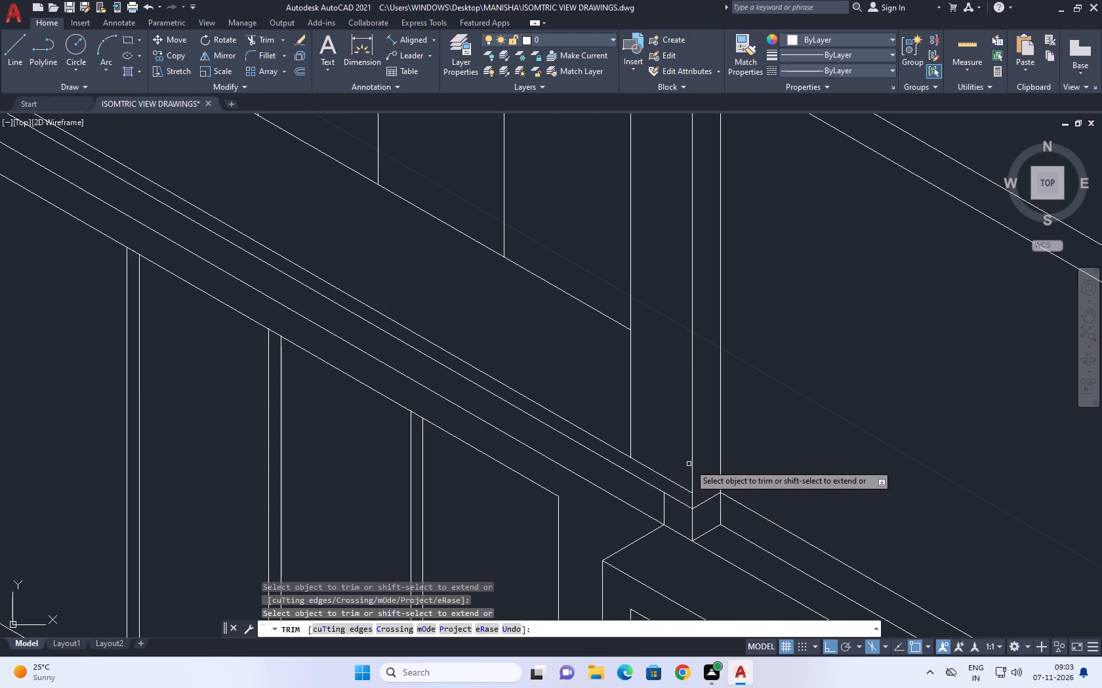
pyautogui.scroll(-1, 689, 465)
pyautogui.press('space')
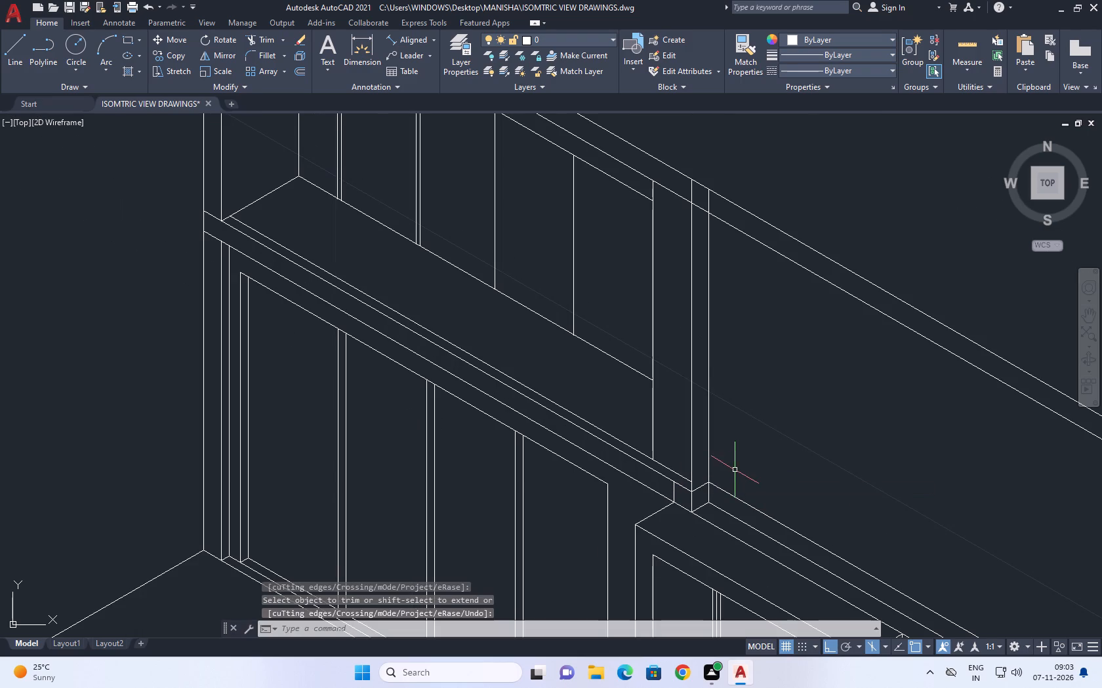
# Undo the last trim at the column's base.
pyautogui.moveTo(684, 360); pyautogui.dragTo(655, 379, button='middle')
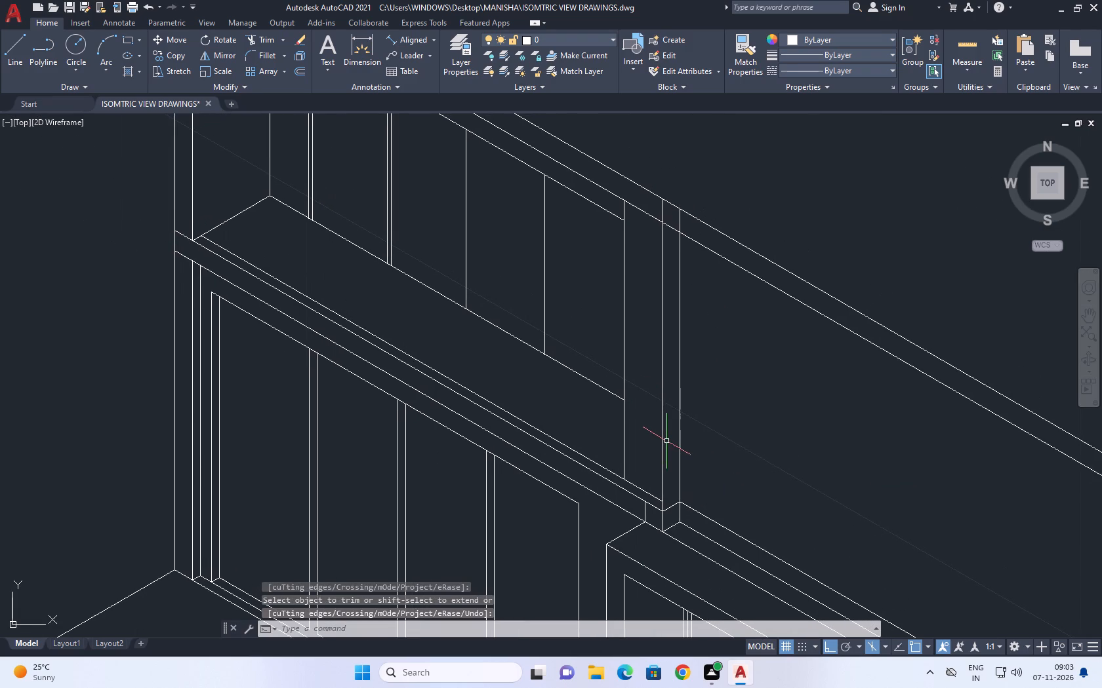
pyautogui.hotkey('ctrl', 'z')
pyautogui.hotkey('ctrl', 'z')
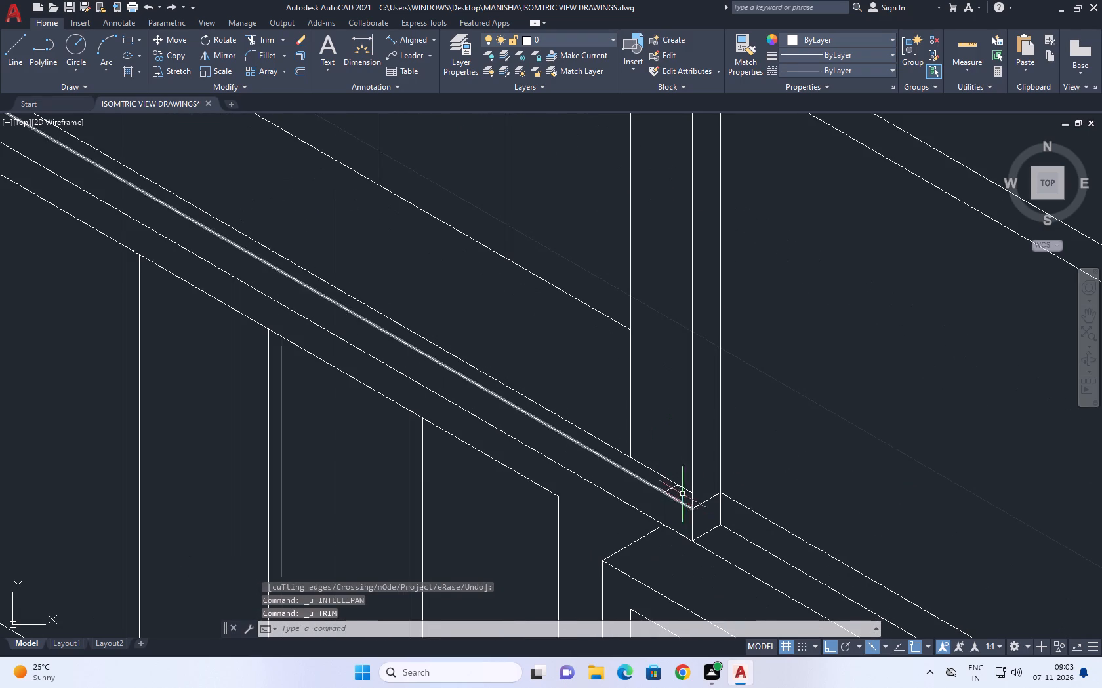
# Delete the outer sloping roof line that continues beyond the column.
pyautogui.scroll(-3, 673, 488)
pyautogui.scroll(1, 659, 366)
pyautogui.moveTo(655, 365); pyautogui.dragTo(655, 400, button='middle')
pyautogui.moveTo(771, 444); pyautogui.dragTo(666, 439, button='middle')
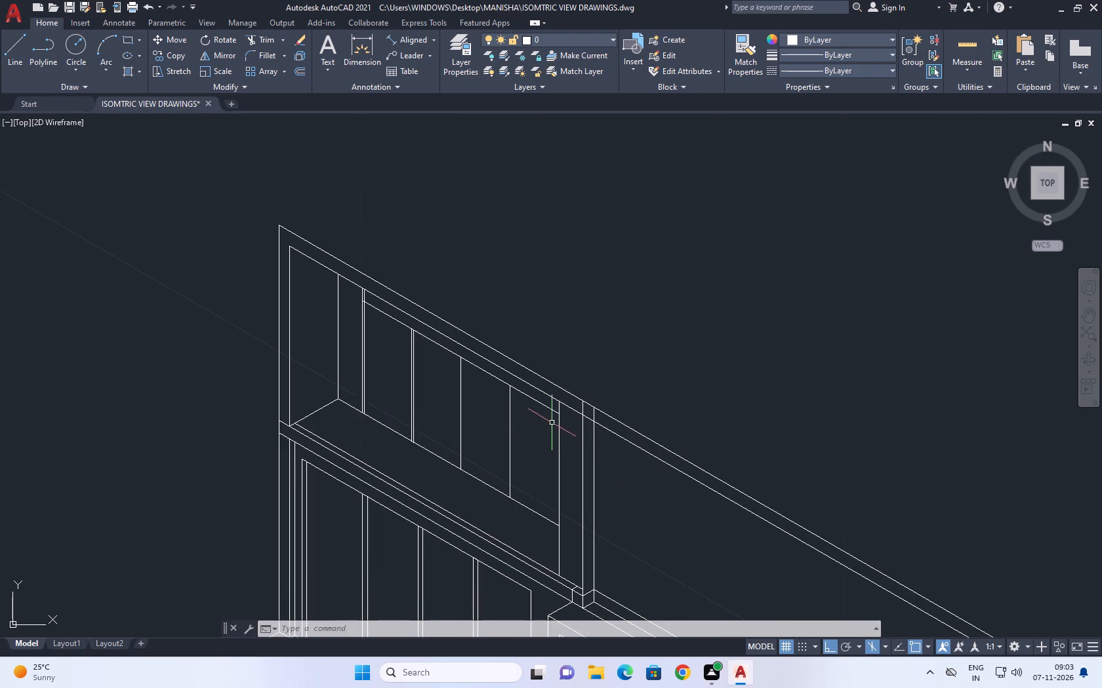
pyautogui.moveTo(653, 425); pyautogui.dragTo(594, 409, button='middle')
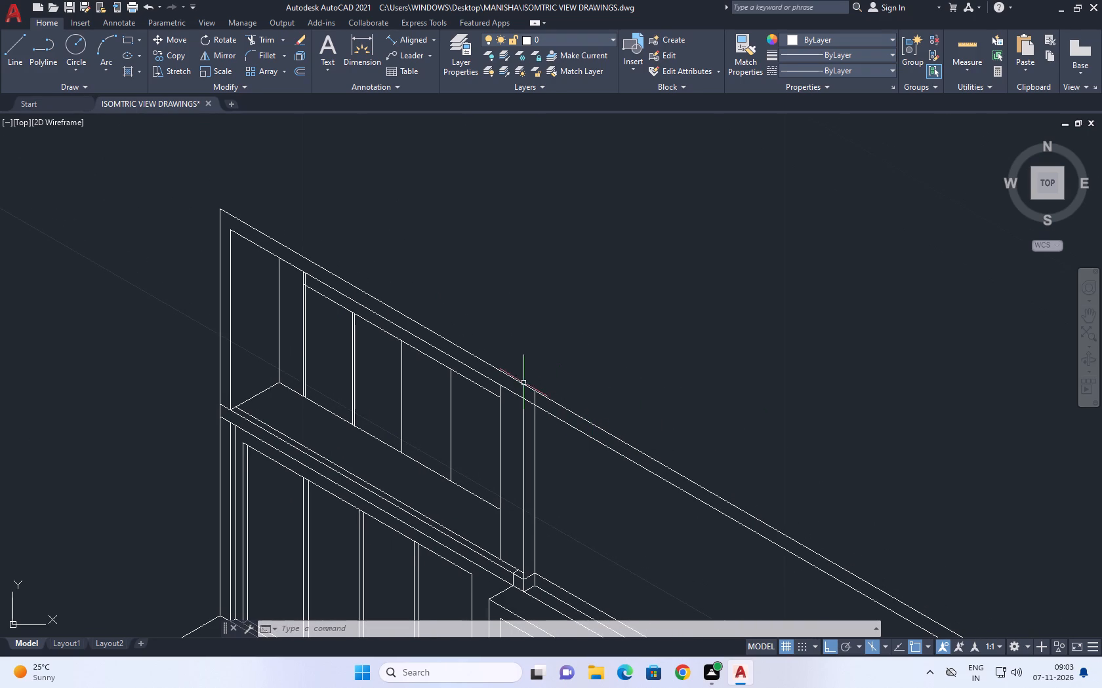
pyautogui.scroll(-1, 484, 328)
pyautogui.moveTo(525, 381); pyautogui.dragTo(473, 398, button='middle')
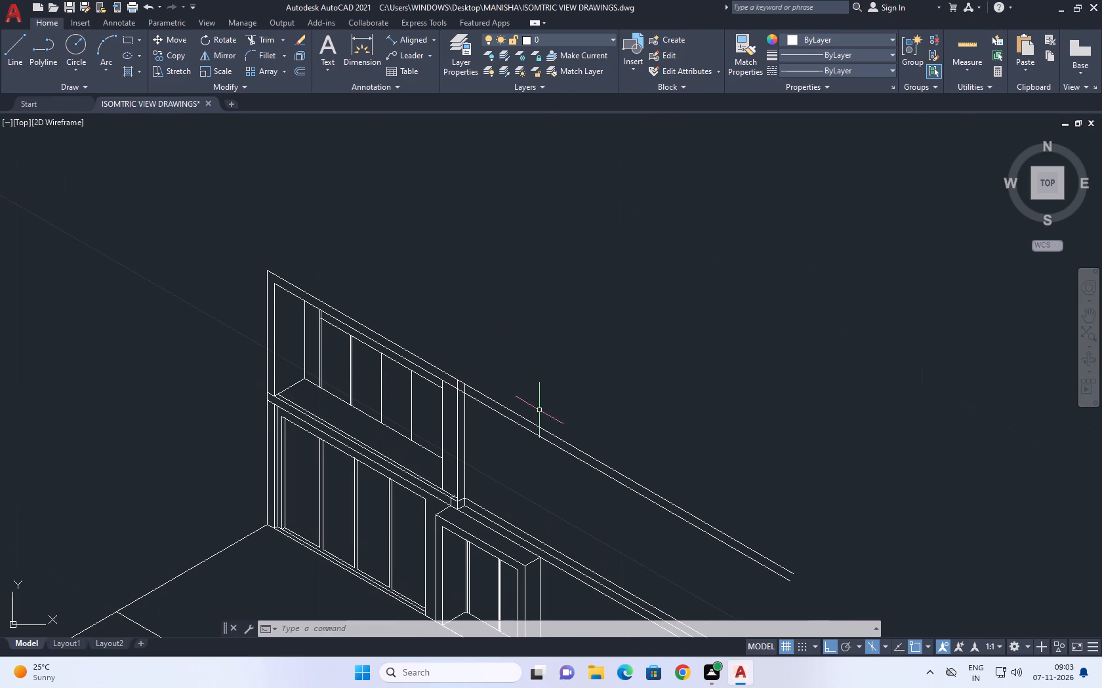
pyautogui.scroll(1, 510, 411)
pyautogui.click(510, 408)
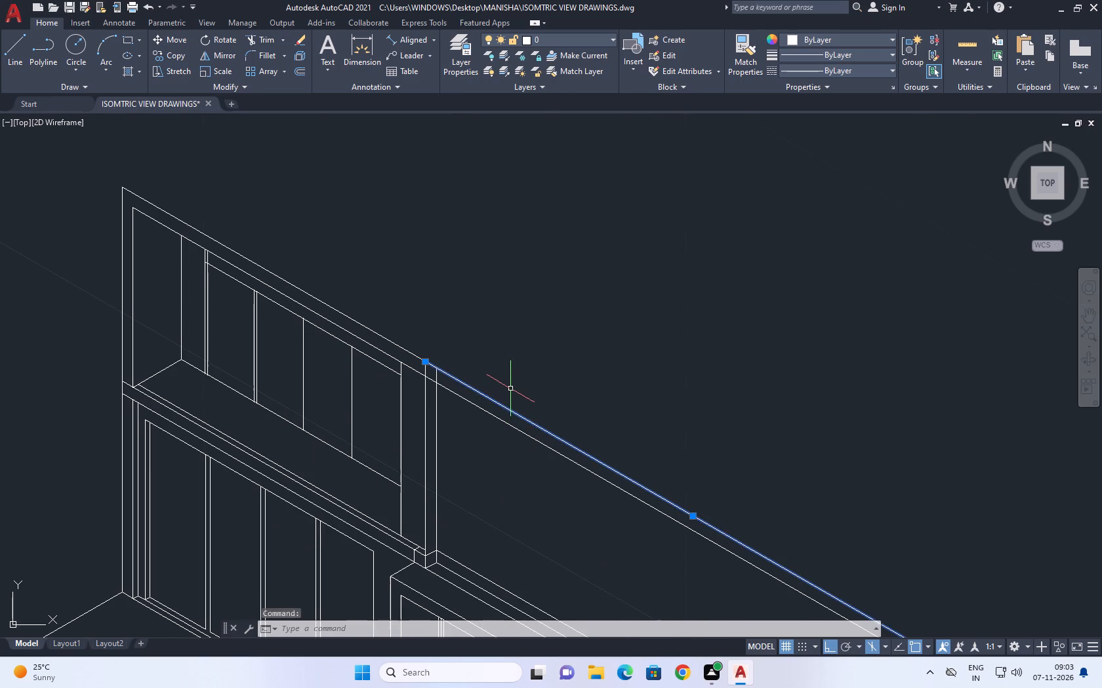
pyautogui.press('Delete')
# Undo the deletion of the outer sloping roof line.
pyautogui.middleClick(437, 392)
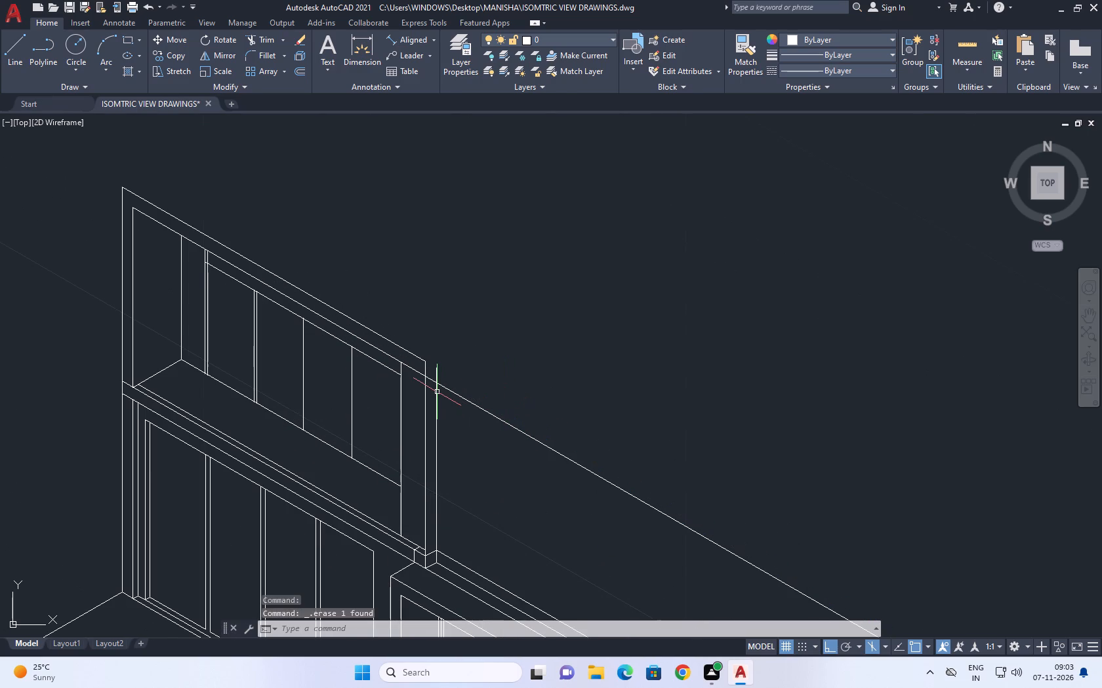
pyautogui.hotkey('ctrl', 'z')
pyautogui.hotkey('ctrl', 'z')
# Draw a line 1 unit up from the upper ledge's inner corner, continuing parallel to the ledge to the opening's far vertical edge.
pyautogui.moveTo(500, 394); pyautogui.dragTo(493, 401, button='middle')
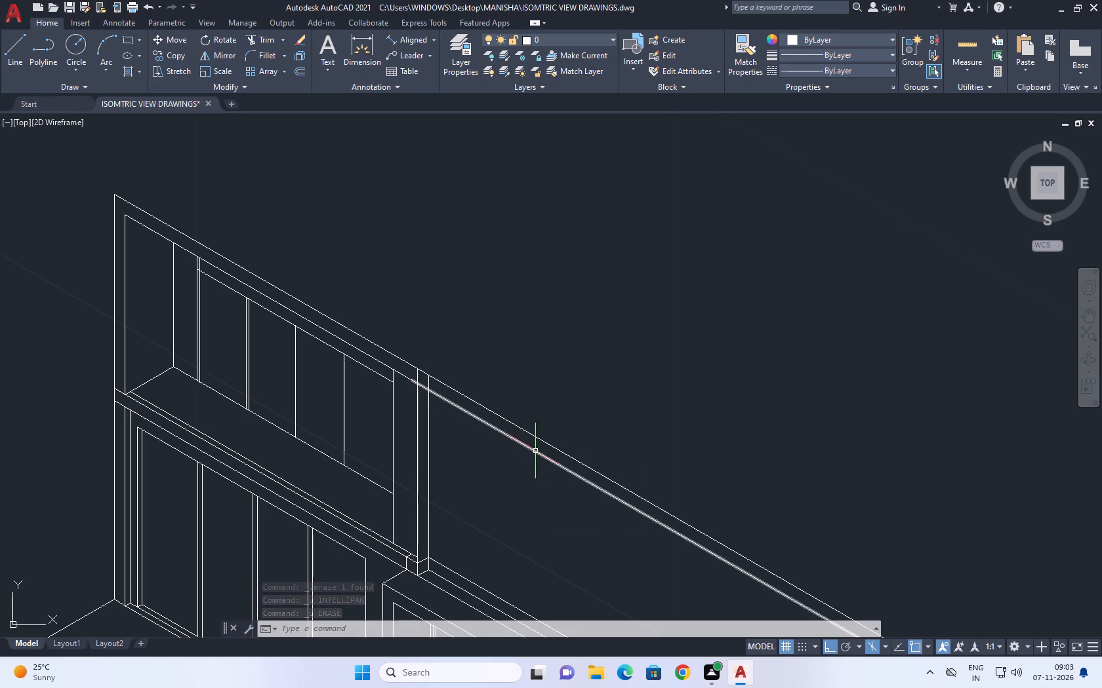
pyautogui.scroll(-3, 561, 449)
pyautogui.moveTo(560, 477); pyautogui.dragTo(564, 458, button='middle')
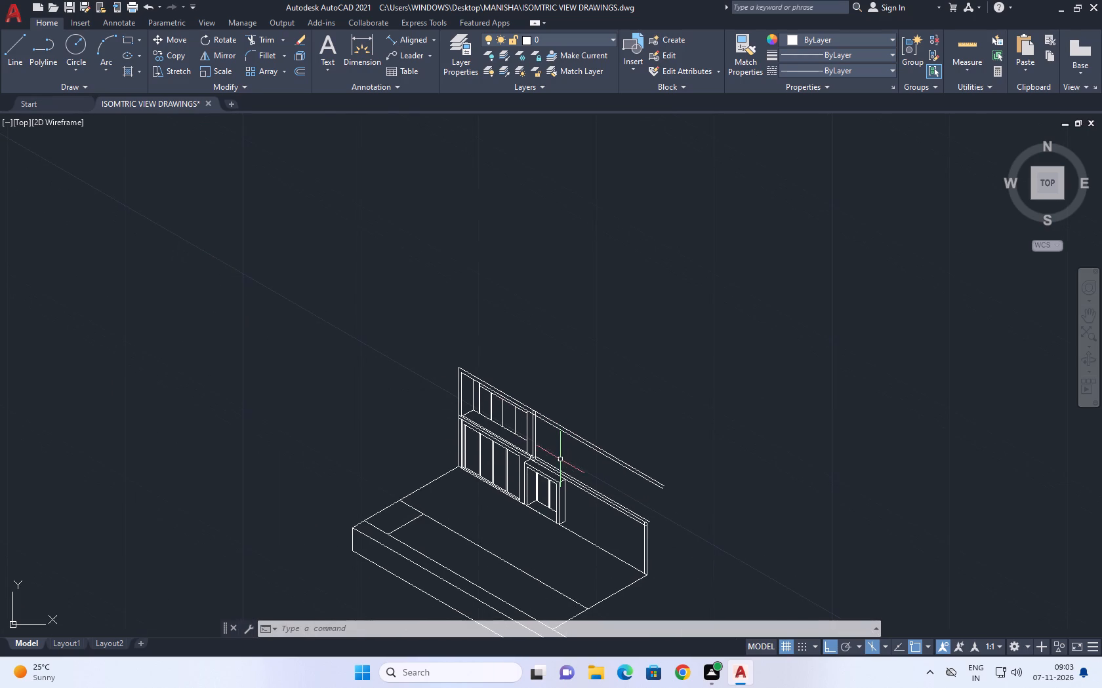
pyautogui.scroll(2, 504, 456)
pyautogui.scroll(1, 481, 369)
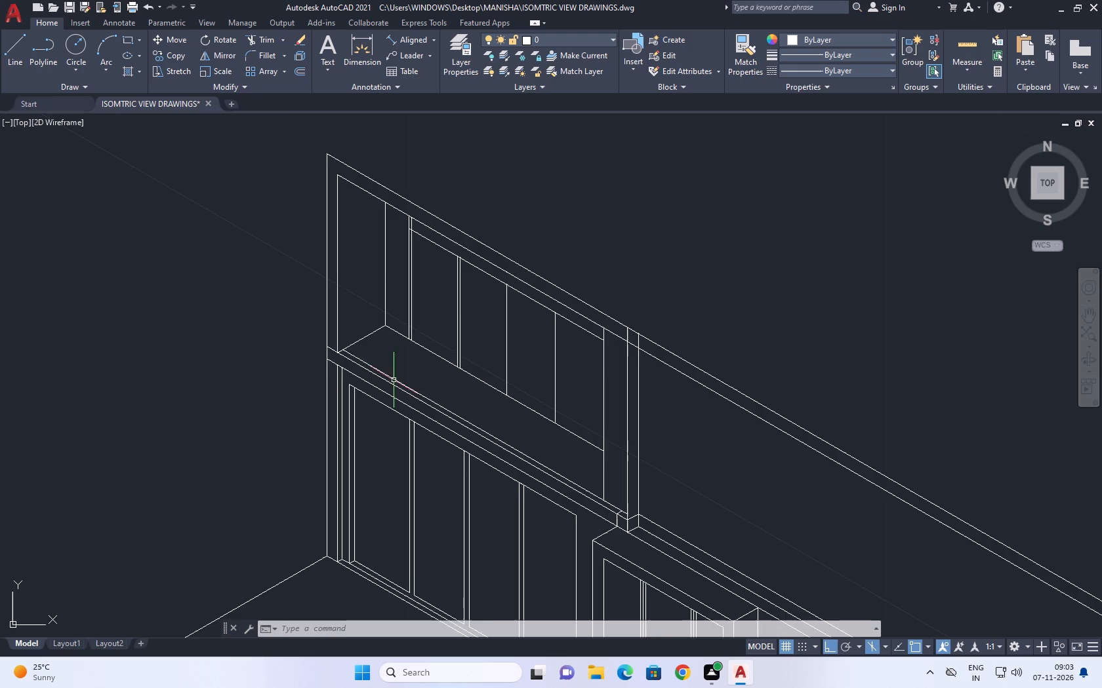
pyautogui.scroll(2, 354, 345)
pyautogui.moveTo(325, 343); pyautogui.dragTo(374, 366, button='middle')
pyautogui.write('L')
pyautogui.press('space')
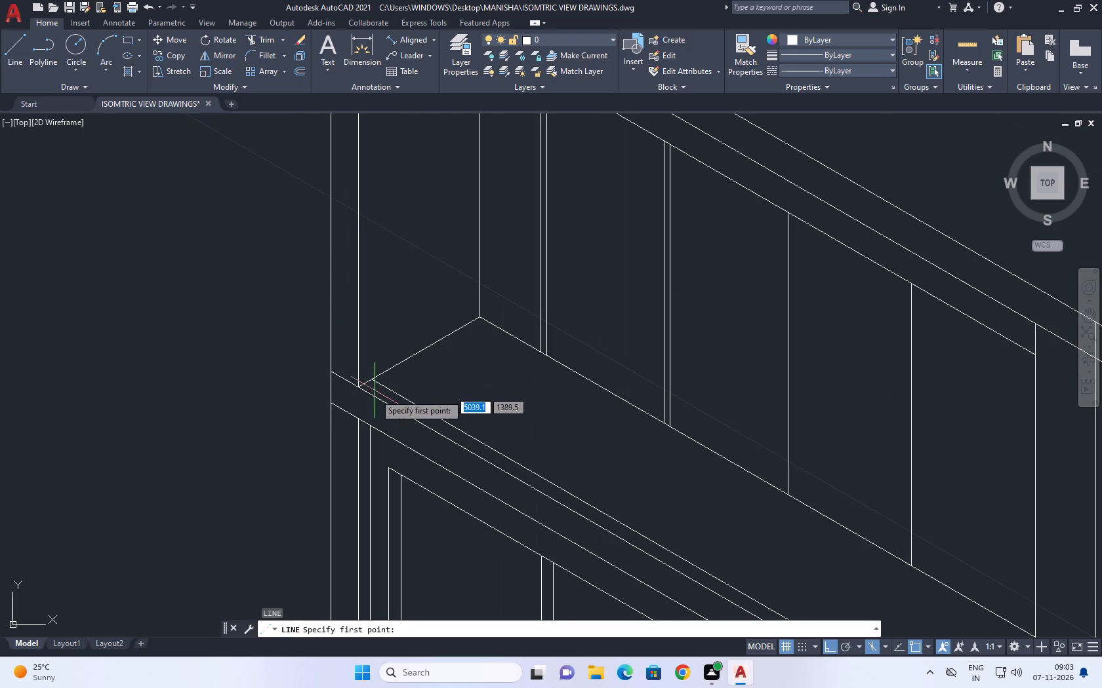
pyautogui.click(372, 380)
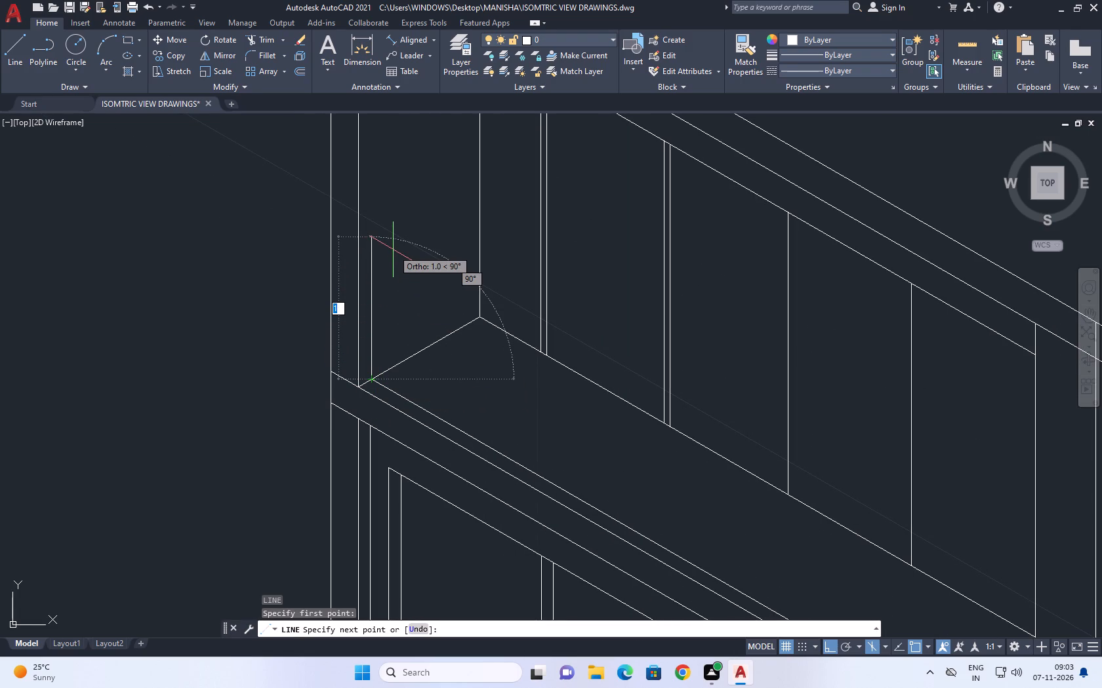
pyautogui.press('1')
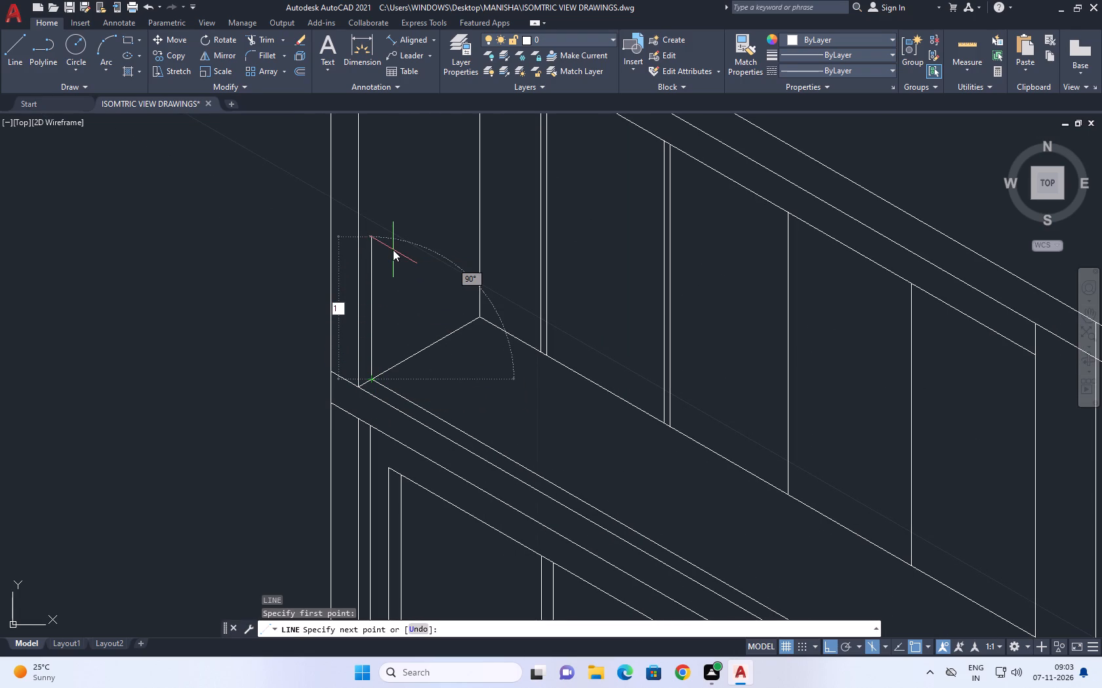
pyautogui.press('Return')
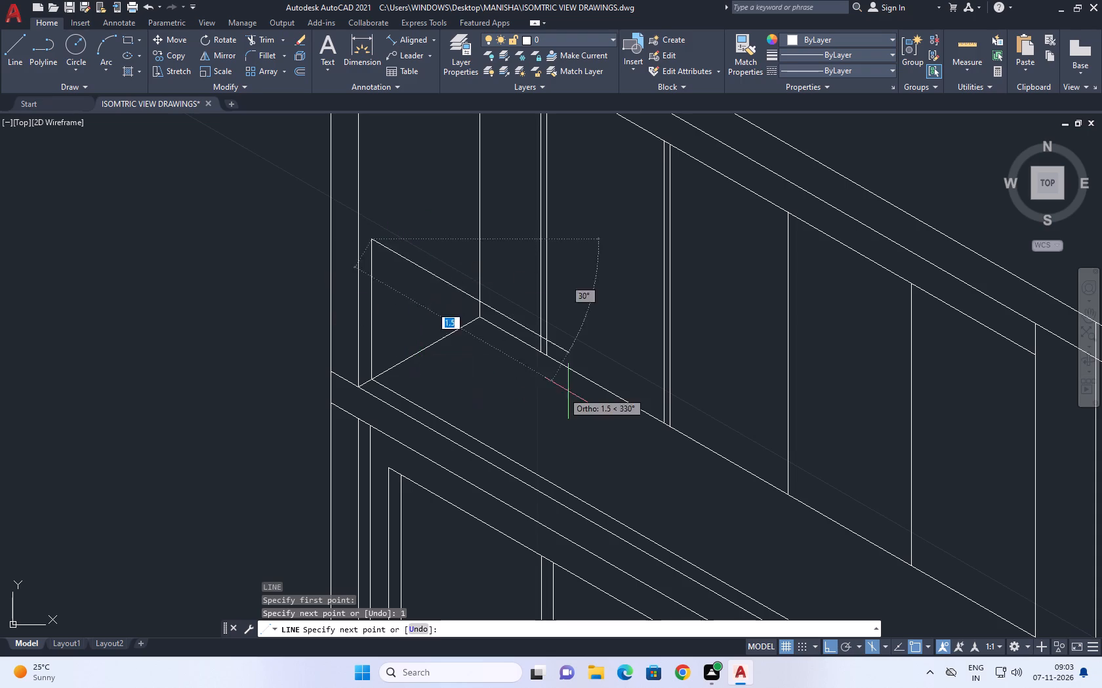
pyautogui.moveTo(568, 389); pyautogui.dragTo(428, 336, button='middle')
pyautogui.scroll(-3, 406, 314)
pyautogui.scroll(2, 527, 357)
pyautogui.scroll(2, 529, 427)
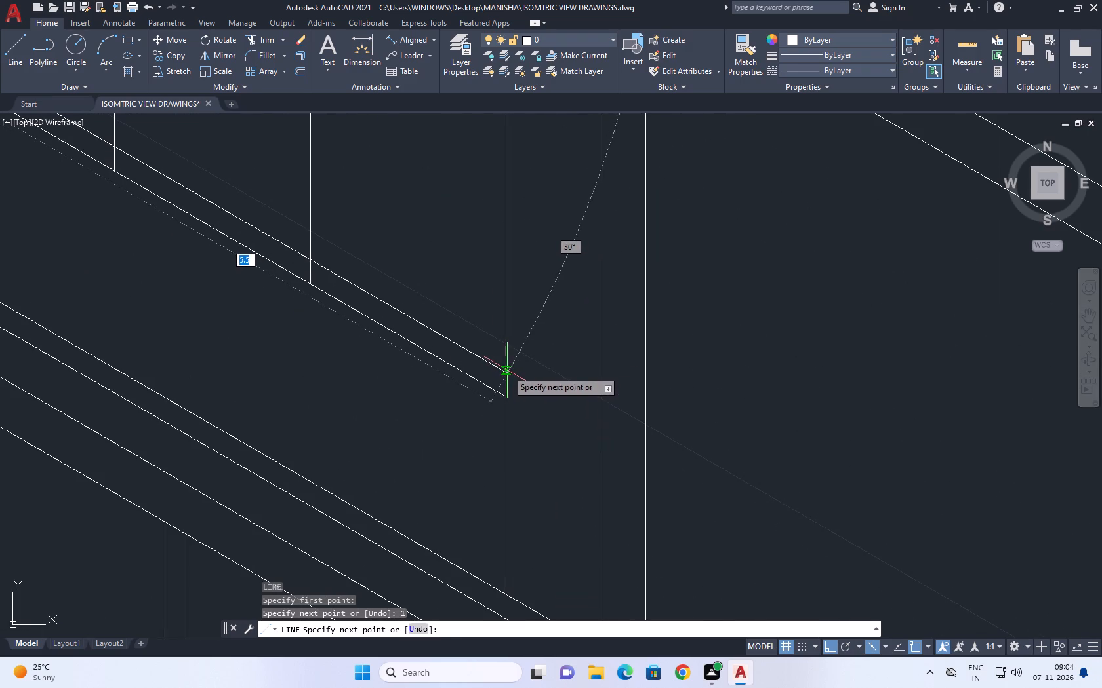
pyautogui.click(507, 370)
pyautogui.press('space')
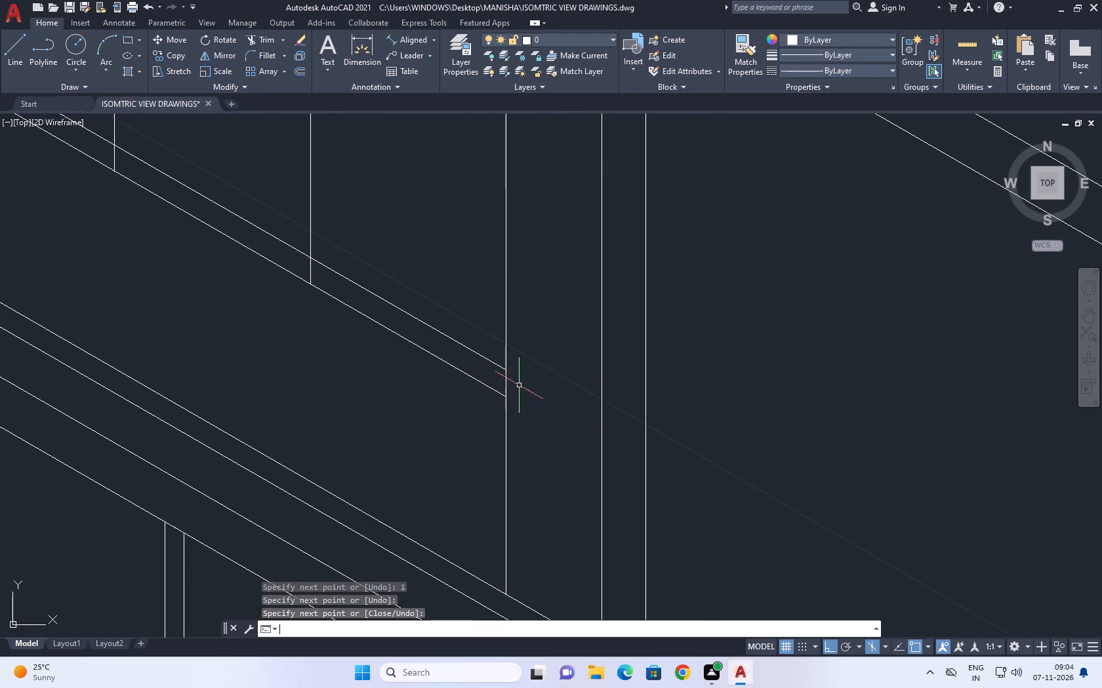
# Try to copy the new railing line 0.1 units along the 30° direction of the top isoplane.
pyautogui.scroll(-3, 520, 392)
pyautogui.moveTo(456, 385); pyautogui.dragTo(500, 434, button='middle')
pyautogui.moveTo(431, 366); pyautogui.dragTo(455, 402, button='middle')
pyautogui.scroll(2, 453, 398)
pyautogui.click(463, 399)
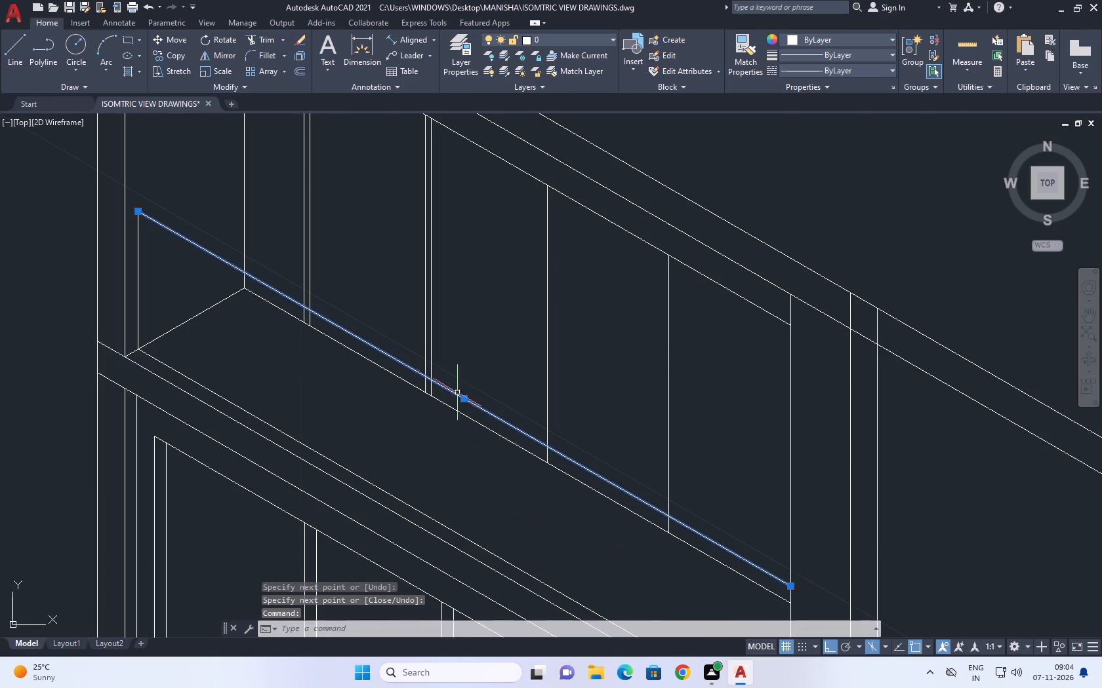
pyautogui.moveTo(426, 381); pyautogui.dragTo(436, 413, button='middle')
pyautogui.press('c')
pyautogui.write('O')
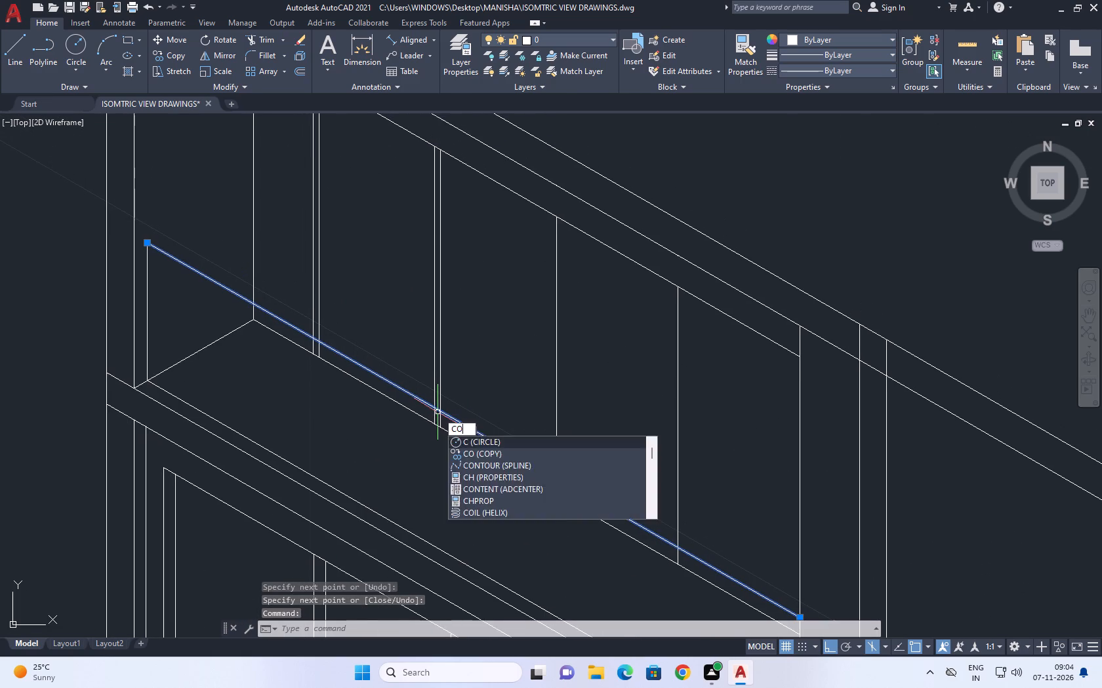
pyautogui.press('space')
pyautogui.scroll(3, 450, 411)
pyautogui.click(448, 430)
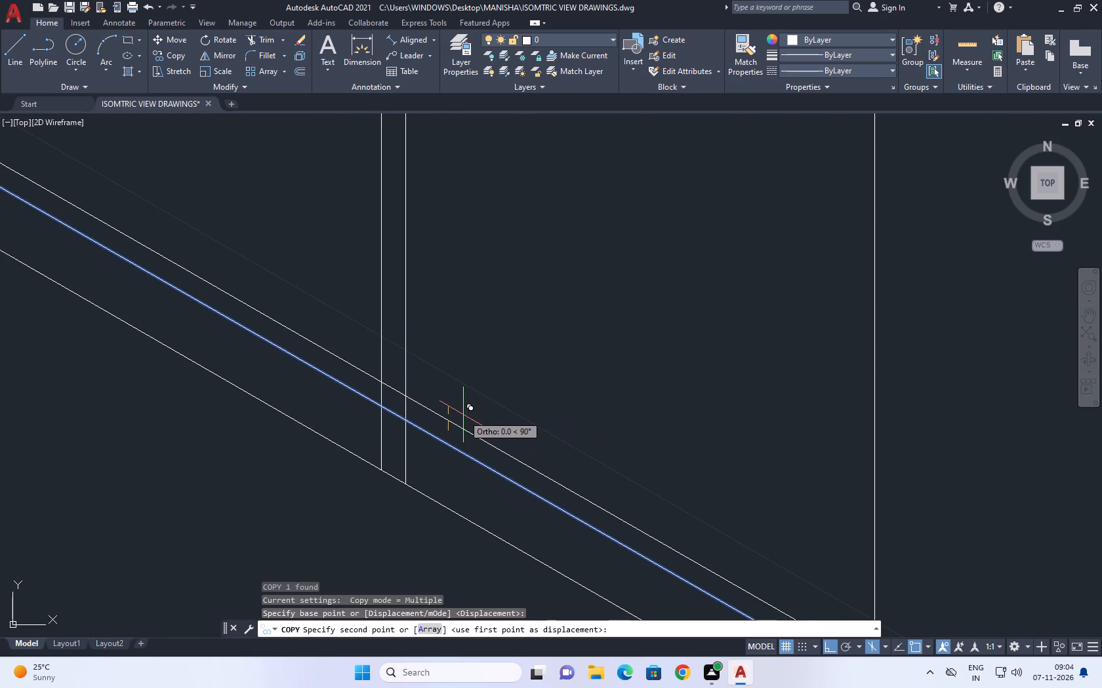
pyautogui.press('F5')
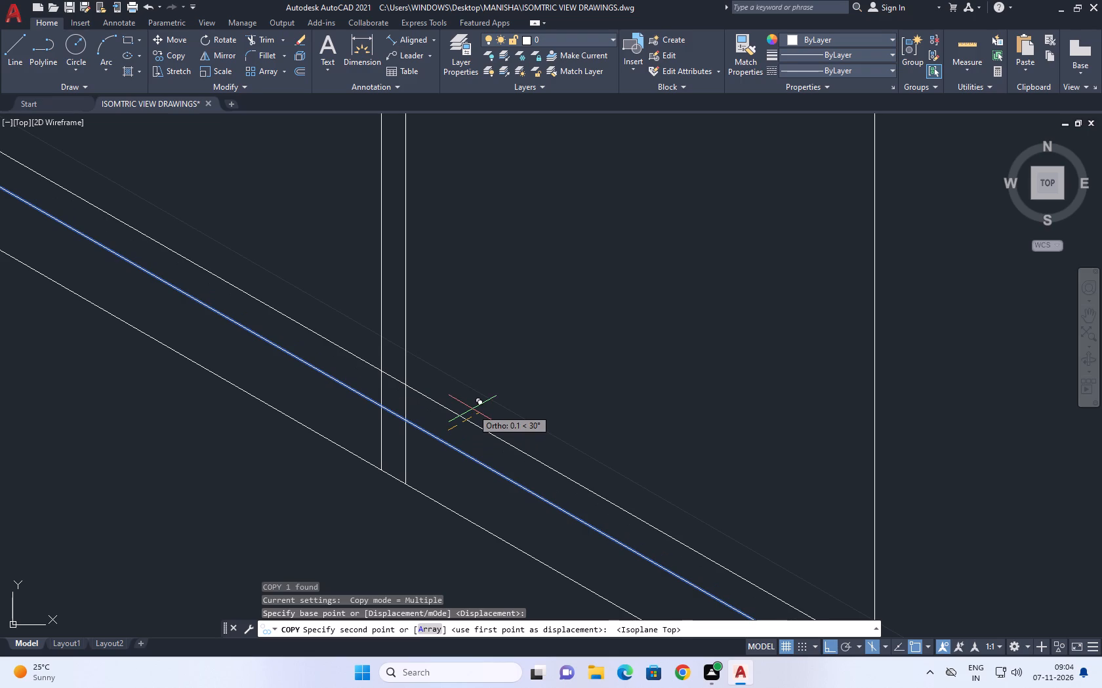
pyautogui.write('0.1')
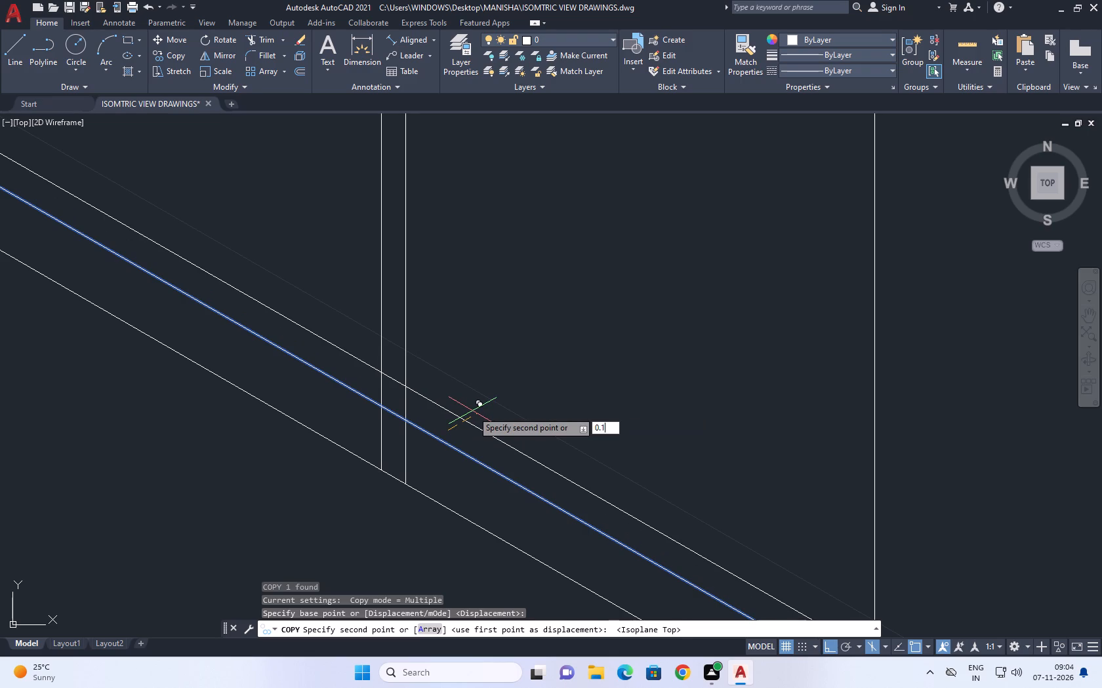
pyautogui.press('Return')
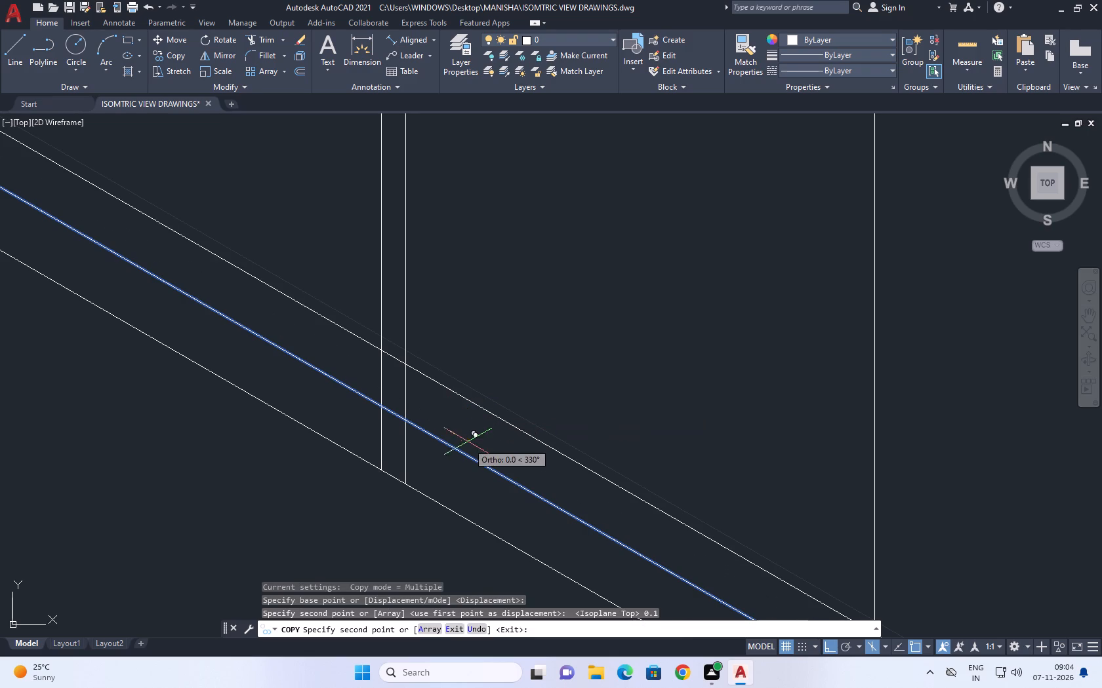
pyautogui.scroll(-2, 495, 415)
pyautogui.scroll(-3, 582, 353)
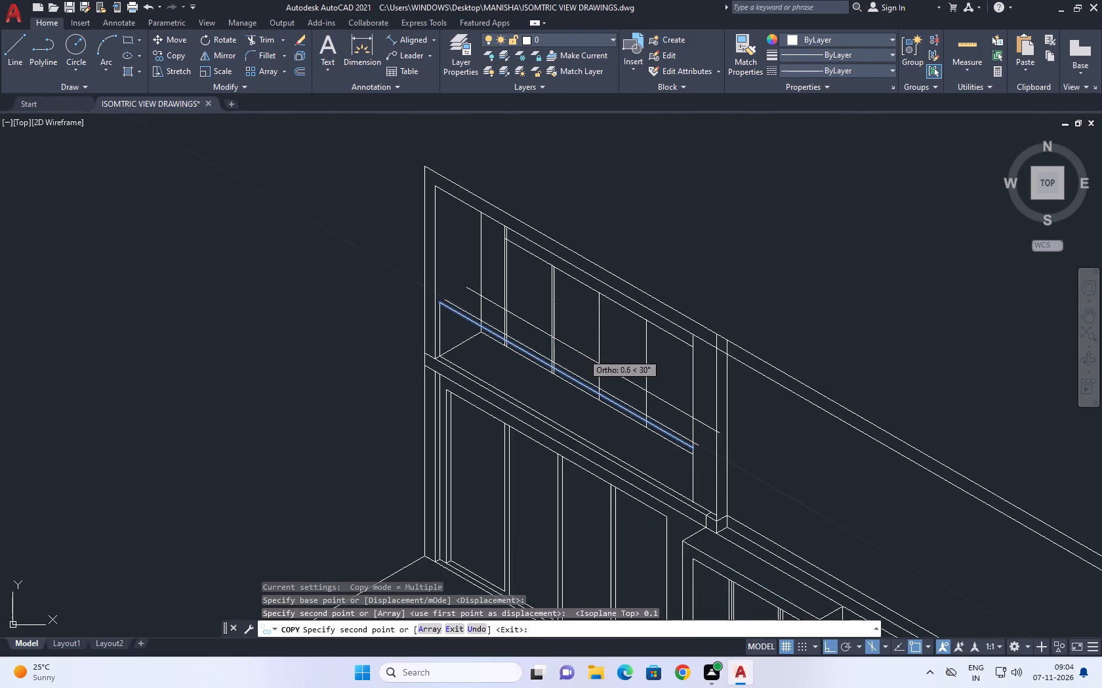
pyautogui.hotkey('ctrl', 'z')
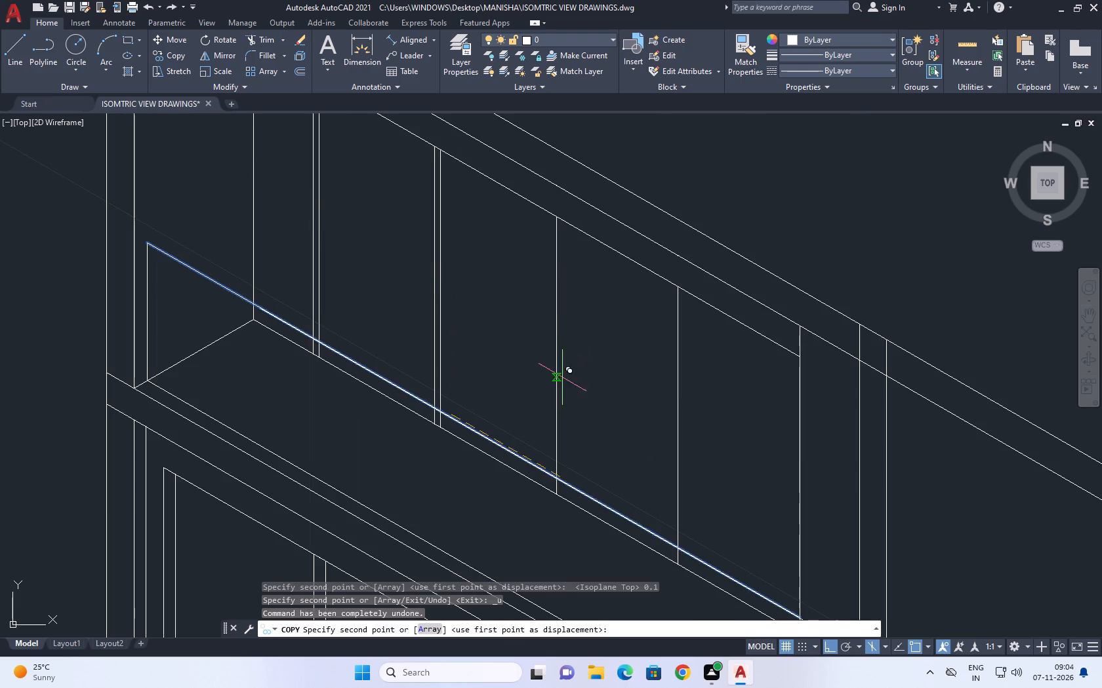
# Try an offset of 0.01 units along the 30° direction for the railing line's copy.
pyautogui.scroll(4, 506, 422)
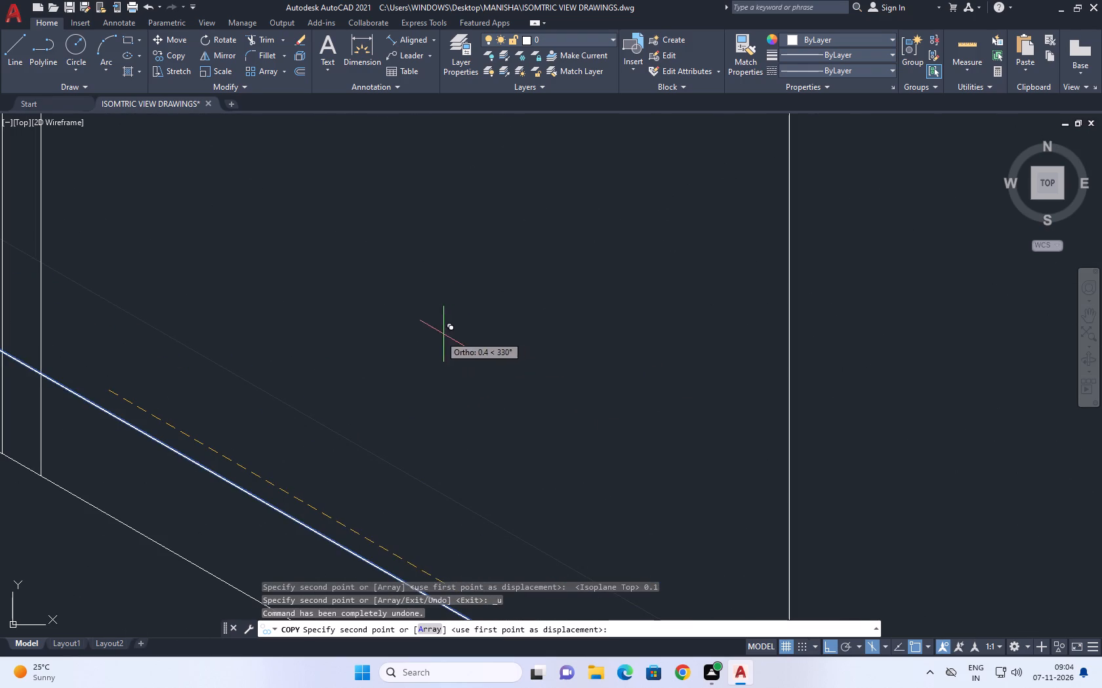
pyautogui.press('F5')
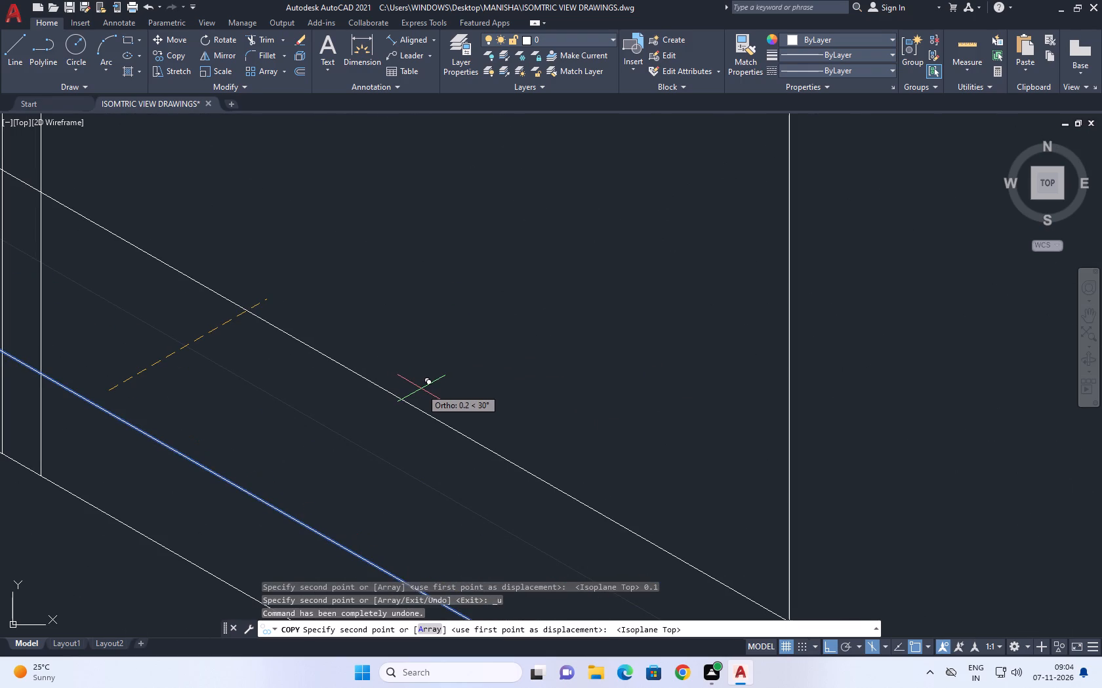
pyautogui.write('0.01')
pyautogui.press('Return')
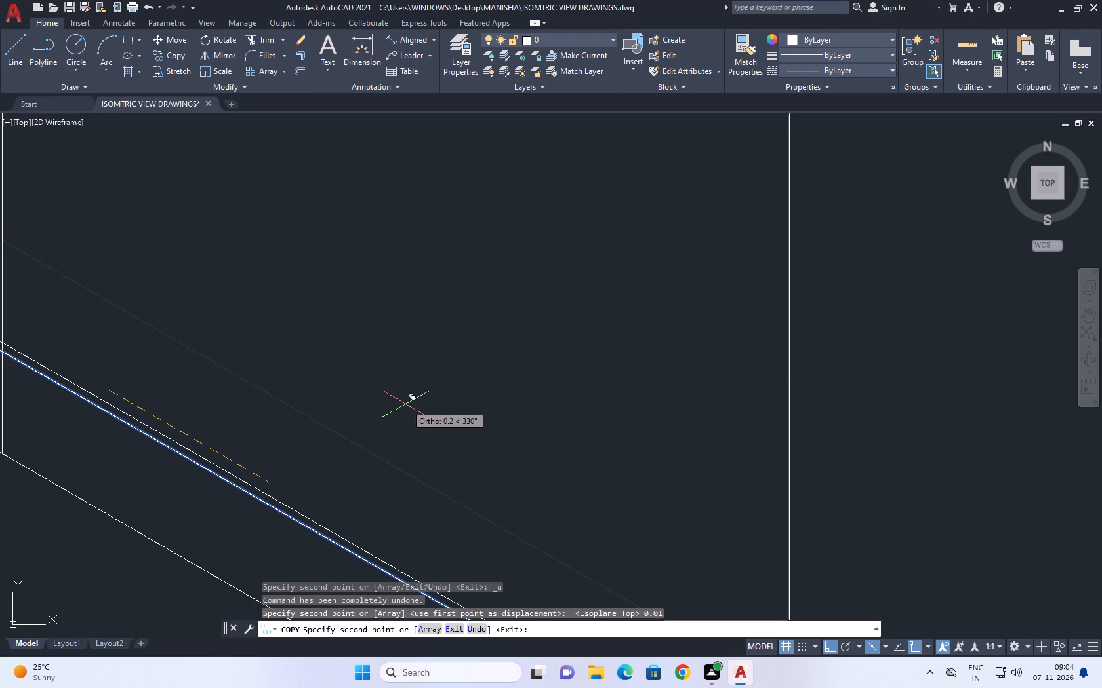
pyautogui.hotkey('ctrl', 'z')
# Copy the railing line 0.02 units along the 30° direction of the top isoplane.
pyautogui.scroll(2, 416, 398)
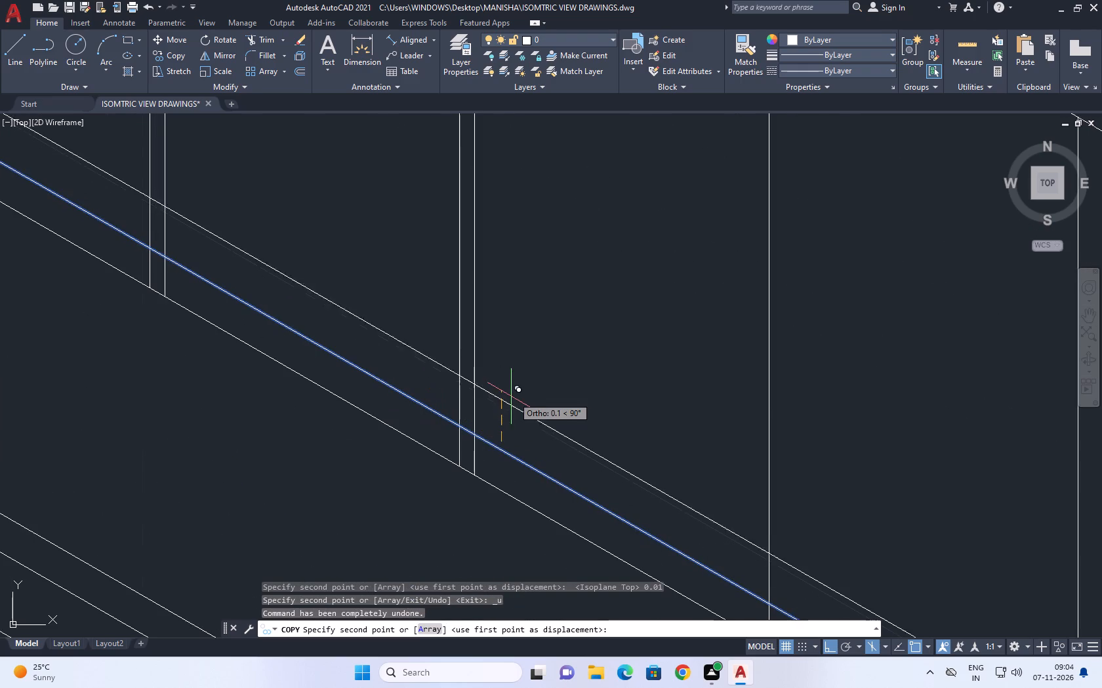
pyautogui.press('F5')
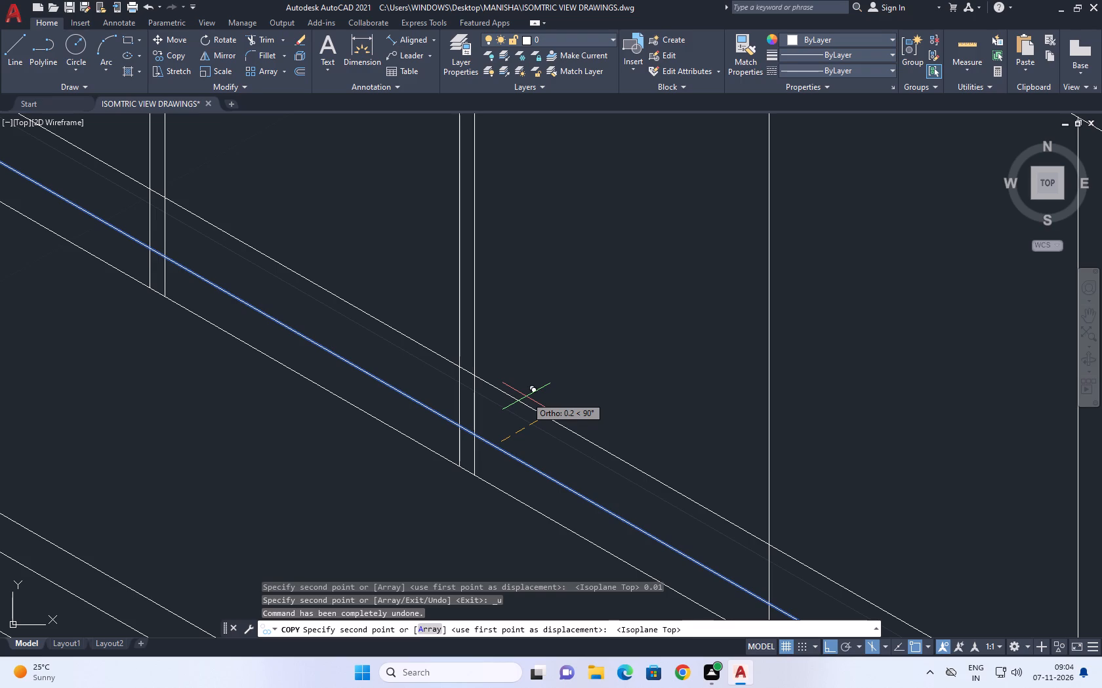
pyautogui.write('0.0')
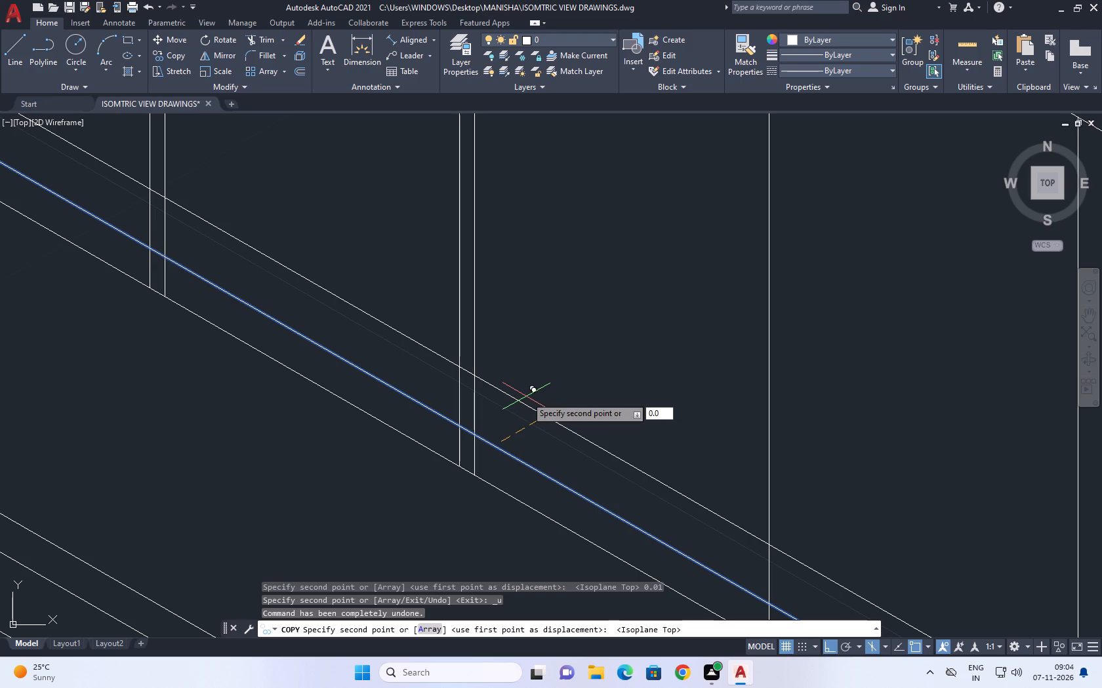
pyautogui.press('2')
pyautogui.press('Return')
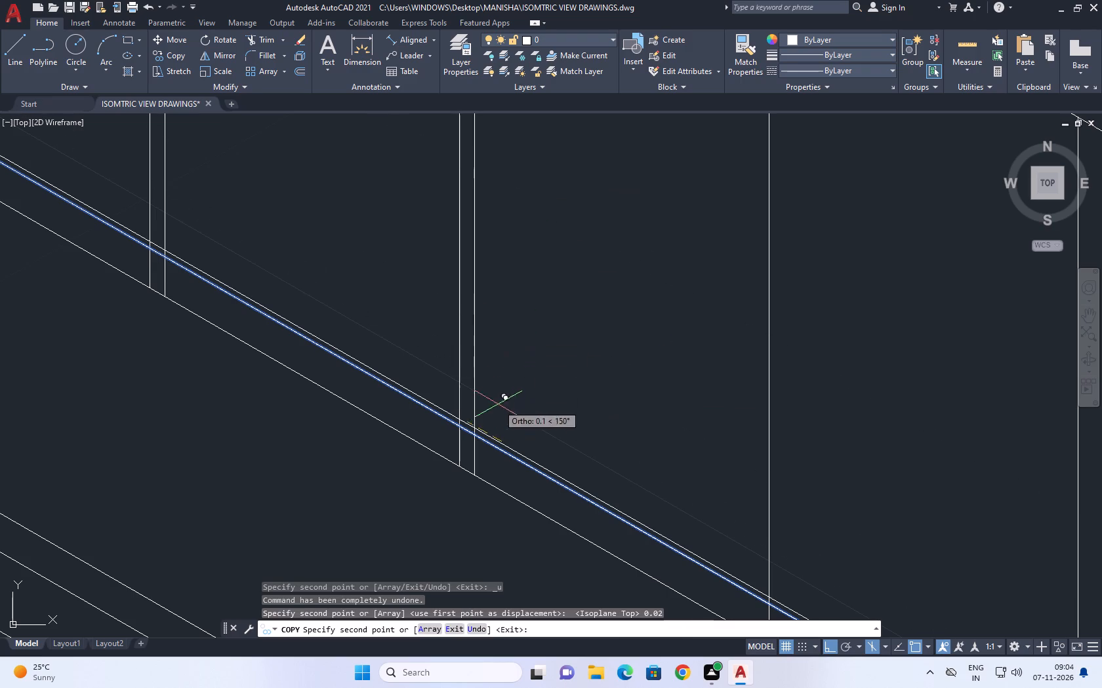
pyautogui.press('Escape')
# Draw a short line joining the two railing lines at the end above the ledge's corner.
pyautogui.scroll(-3, 465, 421)
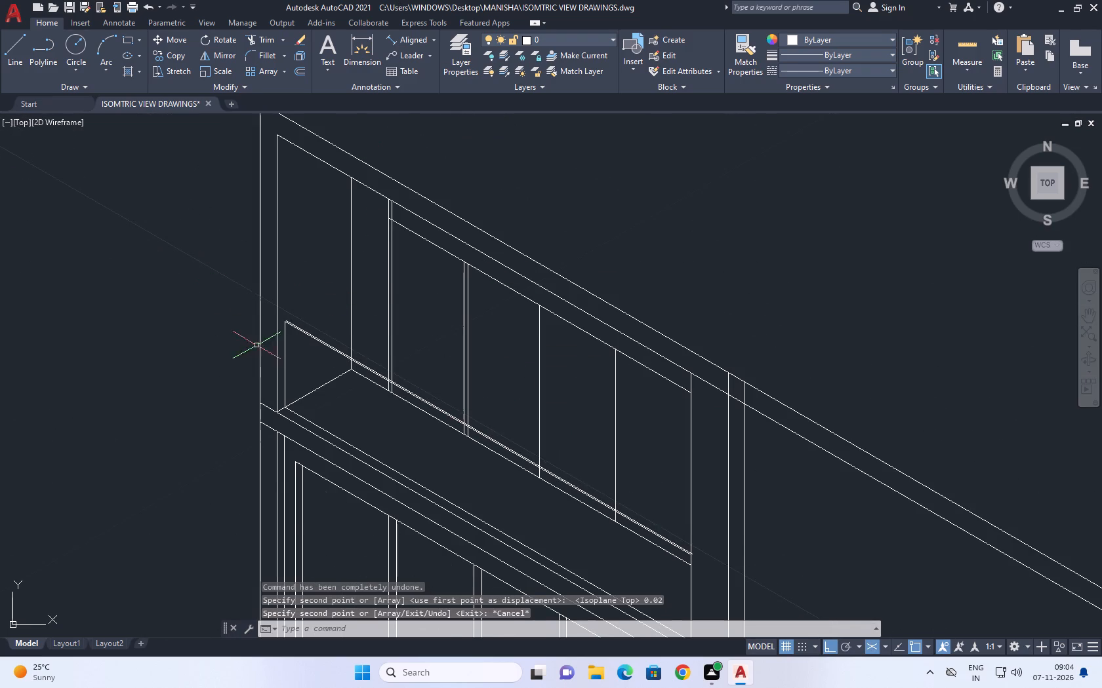
pyautogui.scroll(4, 287, 360)
pyautogui.moveTo(301, 247); pyautogui.dragTo(284, 313, button='middle')
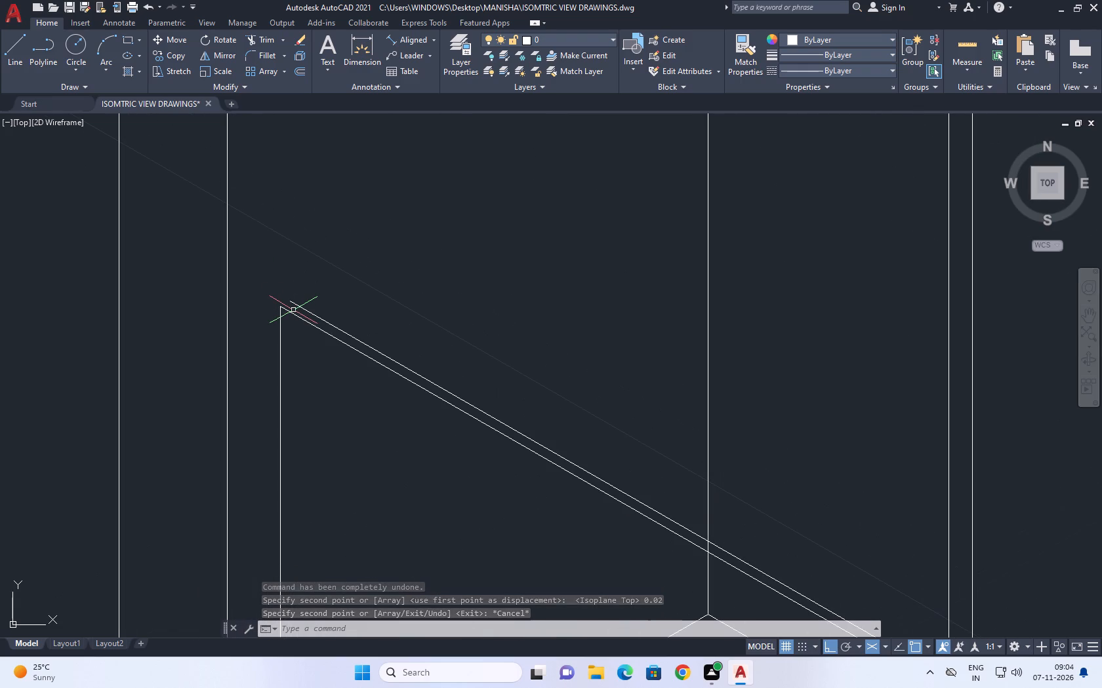
pyautogui.write('L')
pyautogui.press('space')
pyautogui.scroll(3, 283, 305)
pyautogui.click(260, 311)
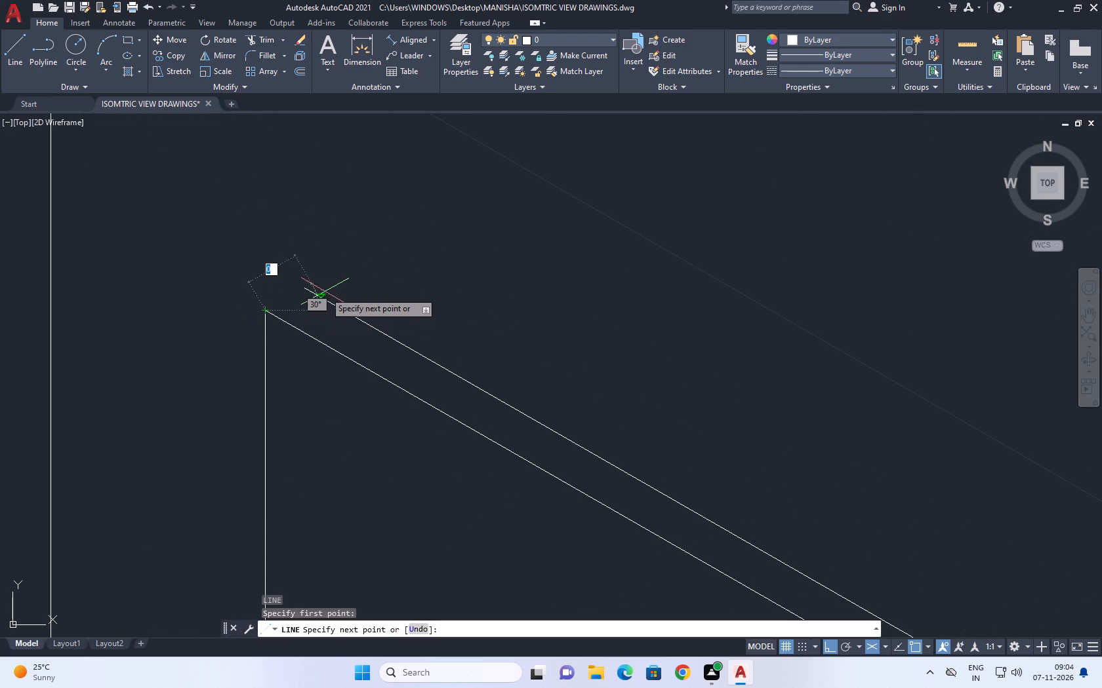
pyautogui.moveTo(302, 288); pyautogui.dragTo(296, 288)
pyautogui.press('space')
# Trim the copied railing line's overhang beyond the opening's far vertical edge.
pyautogui.scroll(-6, 302, 269)
pyautogui.moveTo(493, 341); pyautogui.dragTo(400, 288, button='middle')
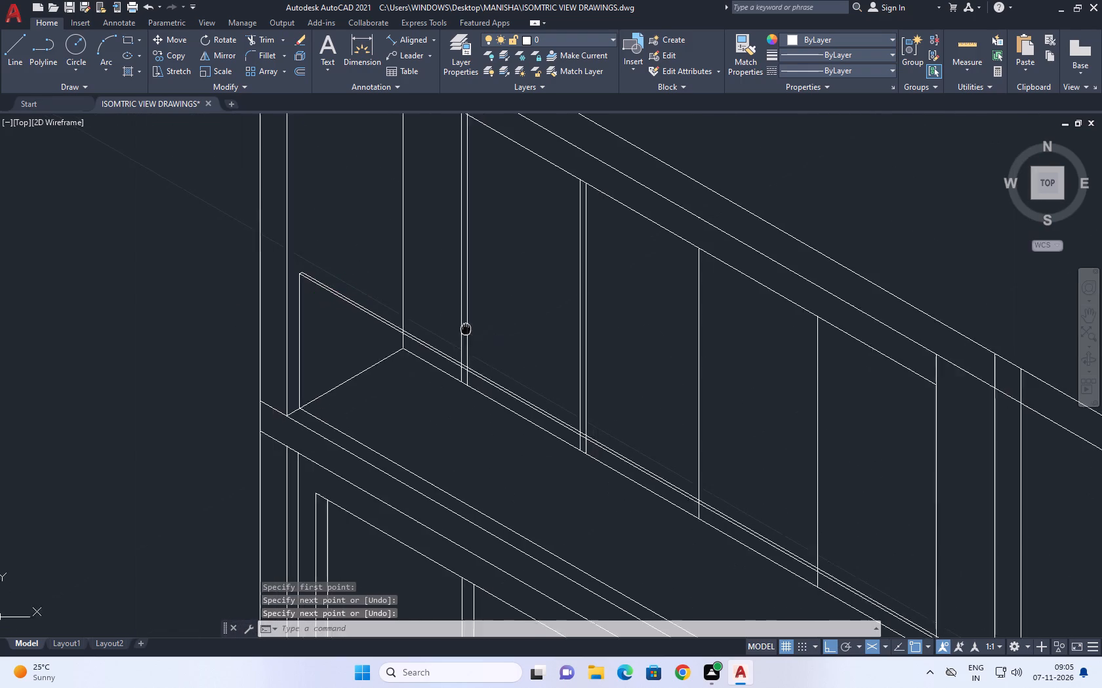
pyautogui.moveTo(400, 288); pyautogui.dragTo(232, 214, button='middle')
pyautogui.press('t')
pyautogui.press('r')
pyautogui.press('space')
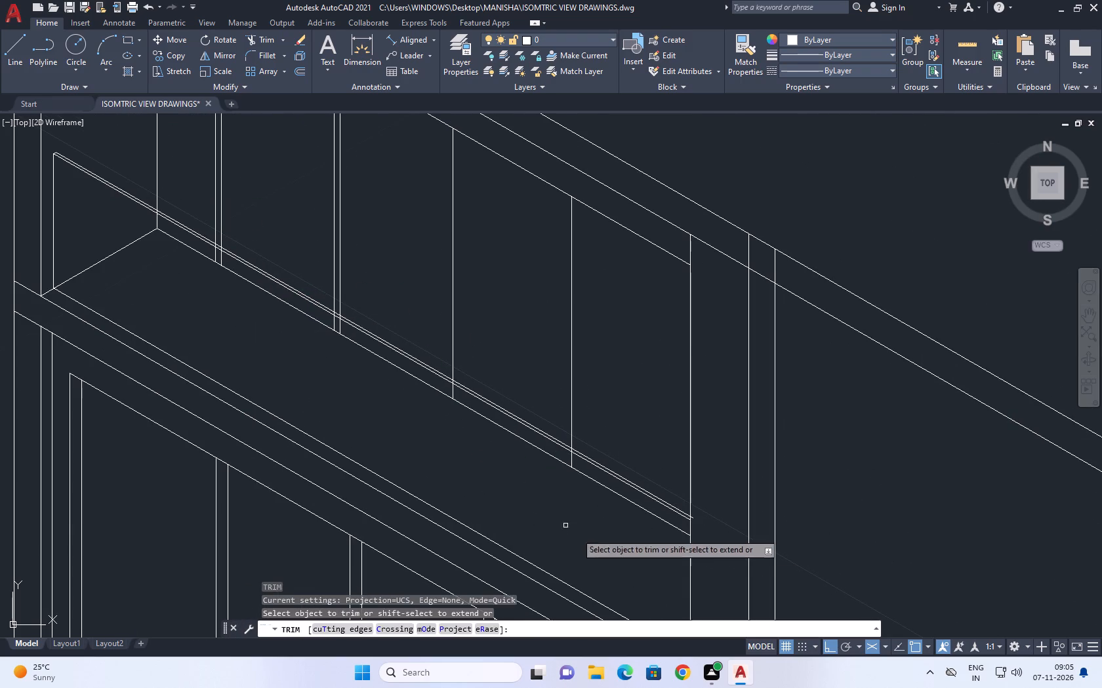
pyautogui.scroll(-1, 643, 541)
pyautogui.scroll(5, 681, 536)
pyautogui.click(630, 477)
pyautogui.scroll(-5, 634, 473)
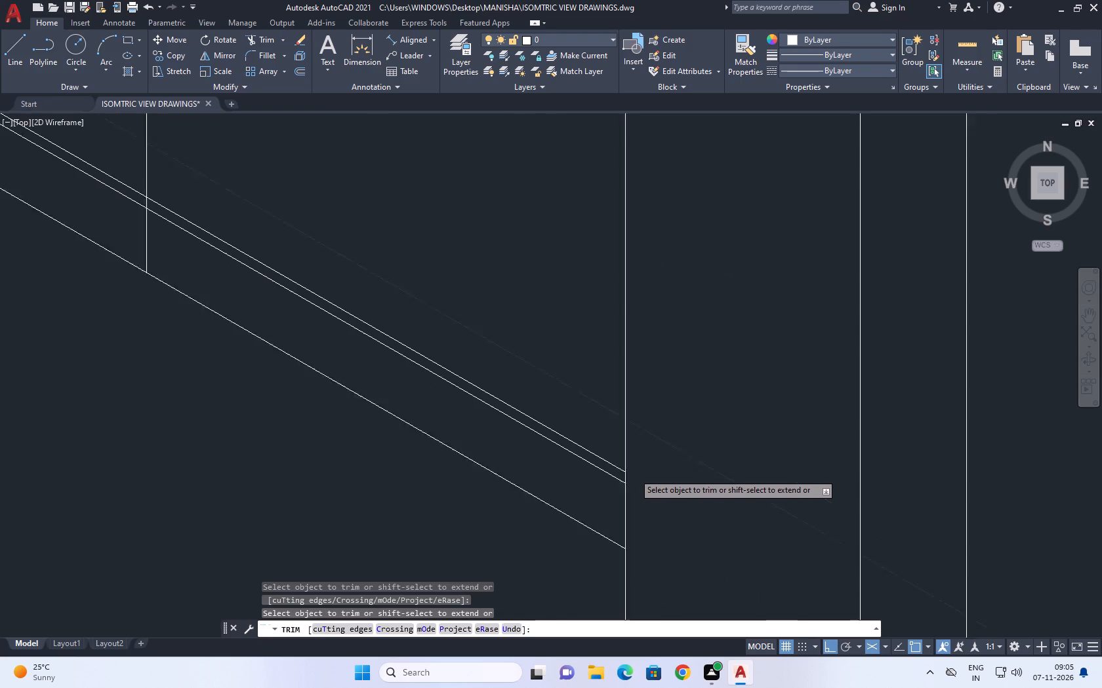
# Trim the parts of the two single window verticals nearest the opening's far edge that lie below the lower railing line.
pyautogui.scroll(2, 512, 419)
pyautogui.click(527, 421)
pyautogui.click(488, 397)
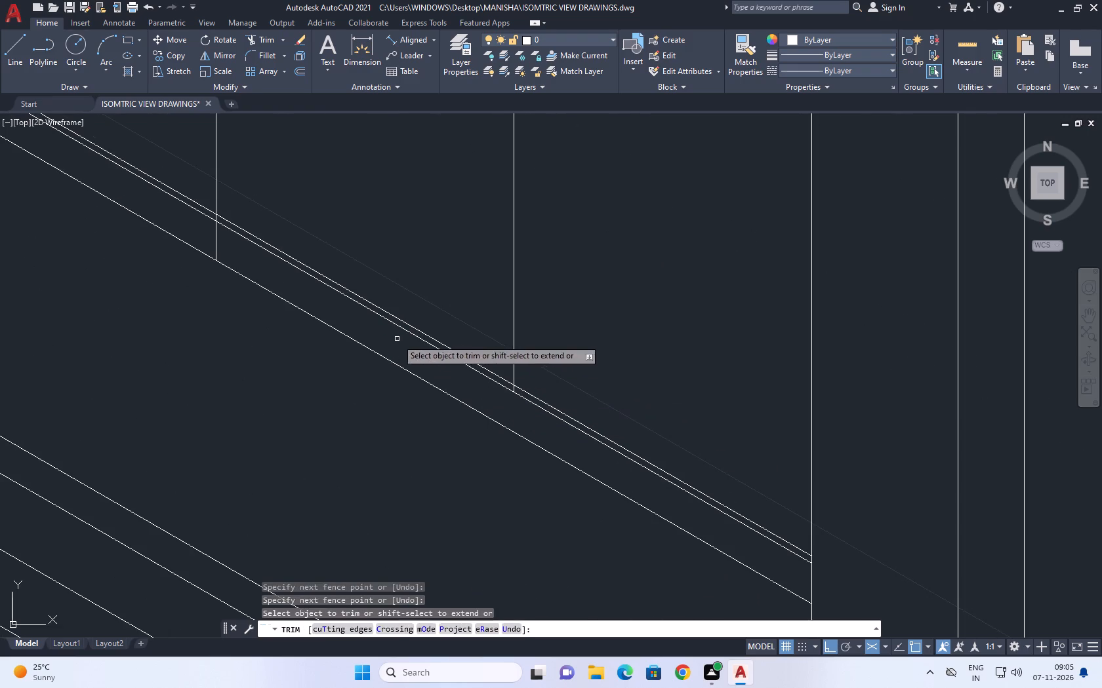
pyautogui.moveTo(394, 334); pyautogui.dragTo(628, 450, button='middle')
pyautogui.click(466, 366)
pyautogui.click(415, 345)
pyautogui.scroll(-5, 497, 366)
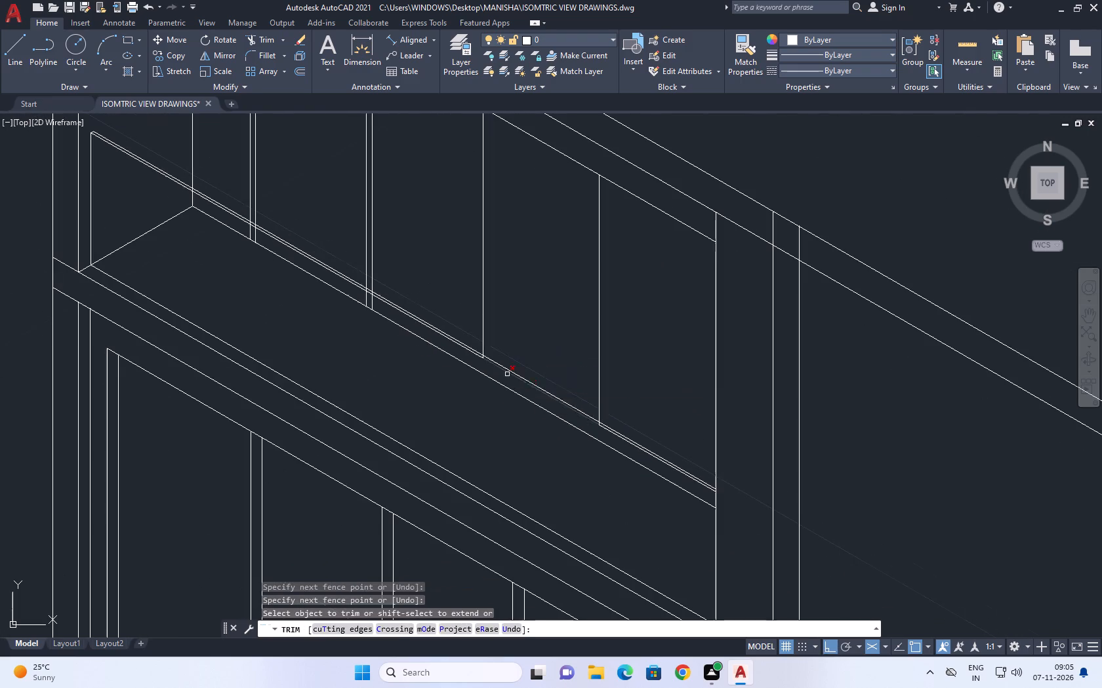
# Trim the middle pair of window verticals below the railing, and the ledge's back edge from the first pair to the far edge.
pyautogui.moveTo(331, 271); pyautogui.dragTo(446, 370, button='middle')
pyautogui.click(523, 423)
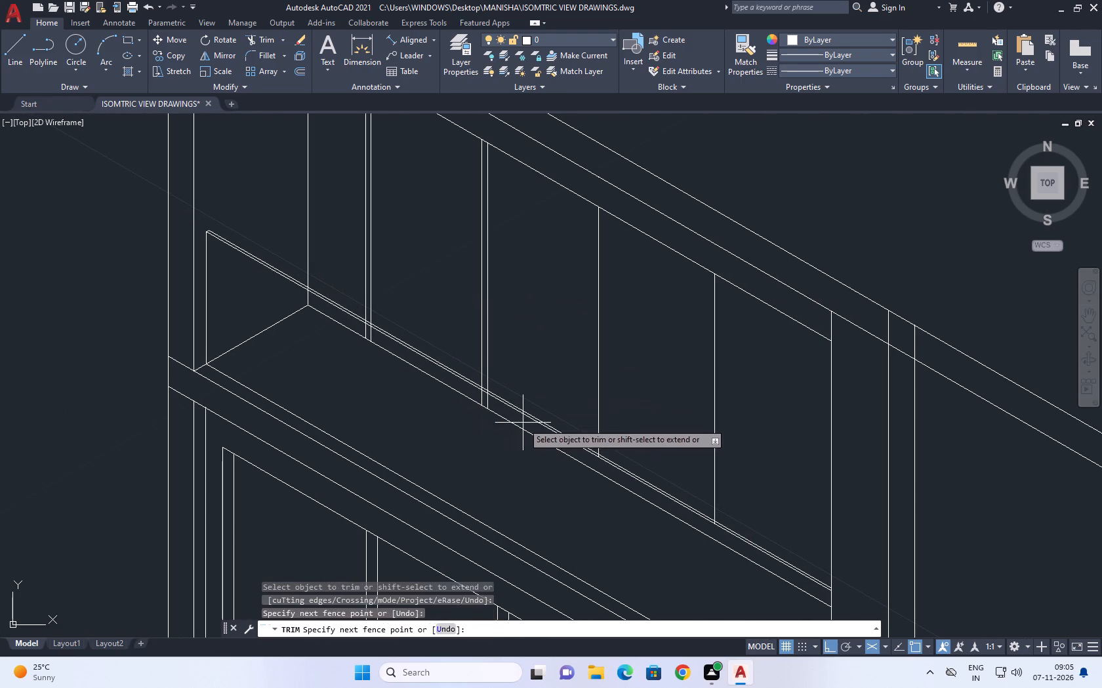
pyautogui.moveTo(515, 440); pyautogui.dragTo(511, 447)
pyautogui.click(499, 412)
pyautogui.moveTo(462, 385); pyautogui.dragTo(457, 383)
pyautogui.click(485, 406)
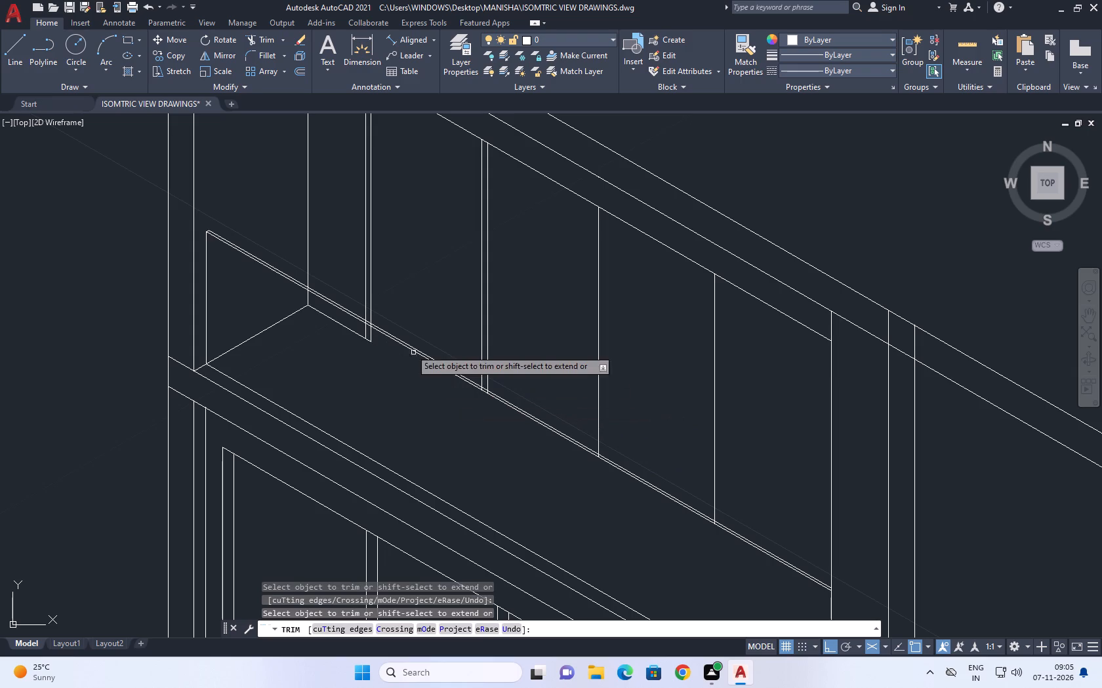
pyautogui.click(398, 337)
pyautogui.hotkey('ctrl', 'z')
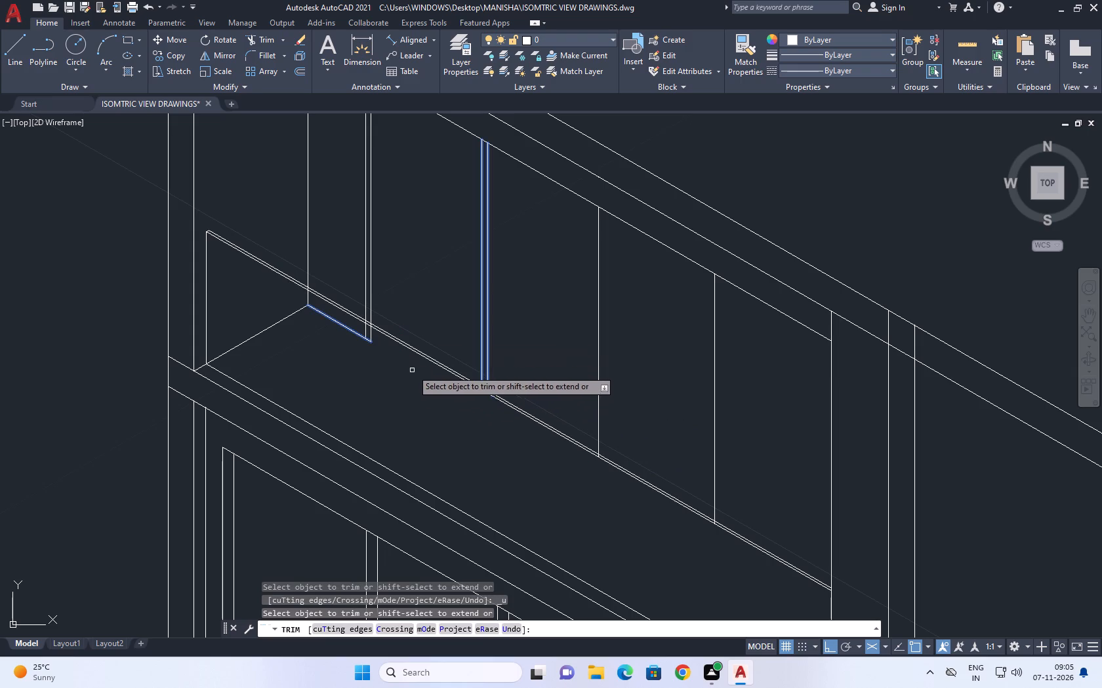
# Trim the remaining window verticals below the railing and the ledge's side and back edges hidden behind it.
pyautogui.moveTo(388, 347); pyautogui.dragTo(382, 345)
pyautogui.moveTo(348, 326); pyautogui.dragTo(338, 324)
pyautogui.click(361, 340)
pyautogui.moveTo(336, 323); pyautogui.dragTo(330, 322)
pyautogui.click(306, 309)
pyautogui.click(333, 324)
pyautogui.moveTo(323, 316); pyautogui.dragTo(317, 315)
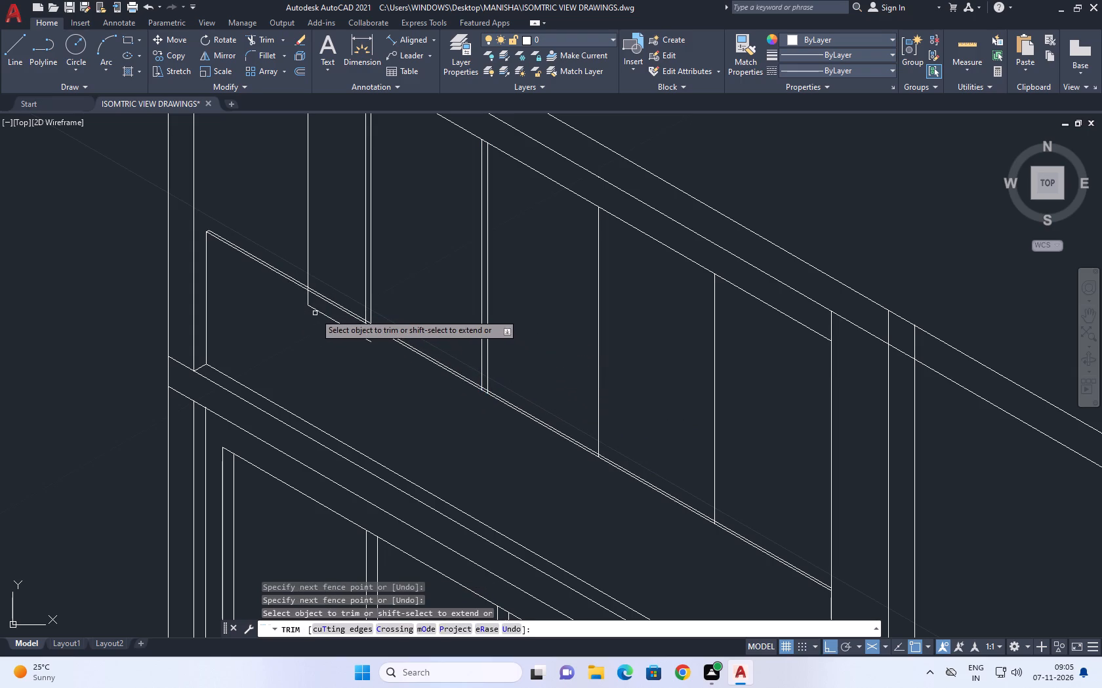
pyautogui.click(308, 309)
pyautogui.click(342, 330)
pyautogui.click(302, 299)
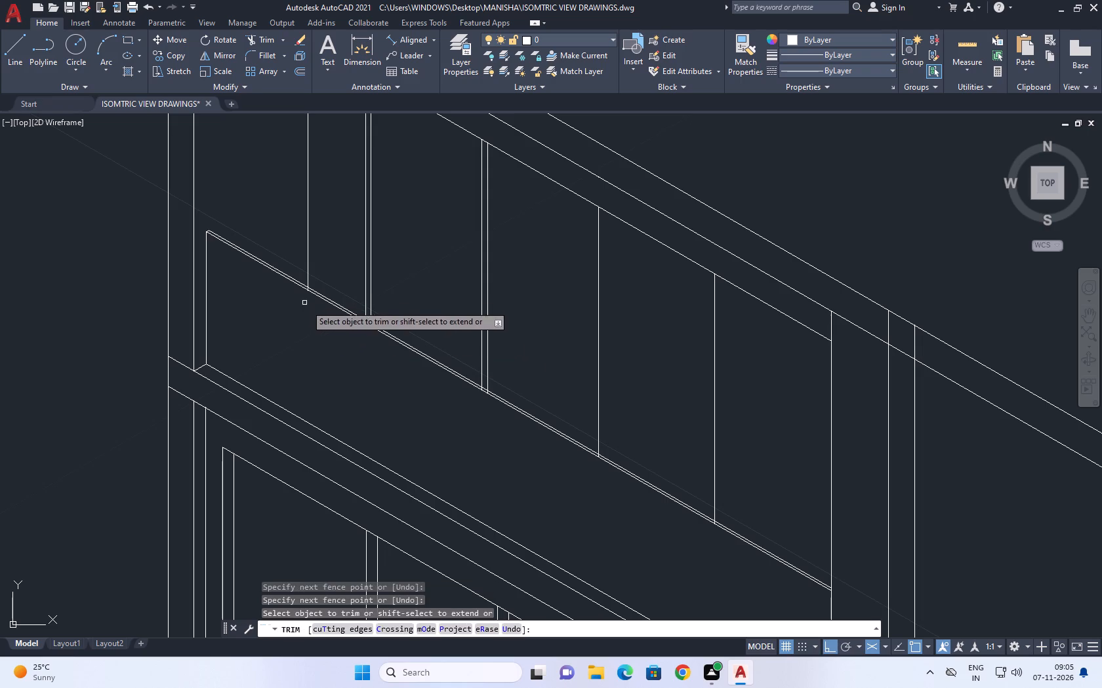
# Trim the first single vertical and the first pair of window verticals between the two railing lines.
pyautogui.scroll(3, 313, 299)
pyautogui.scroll(3, 271, 240)
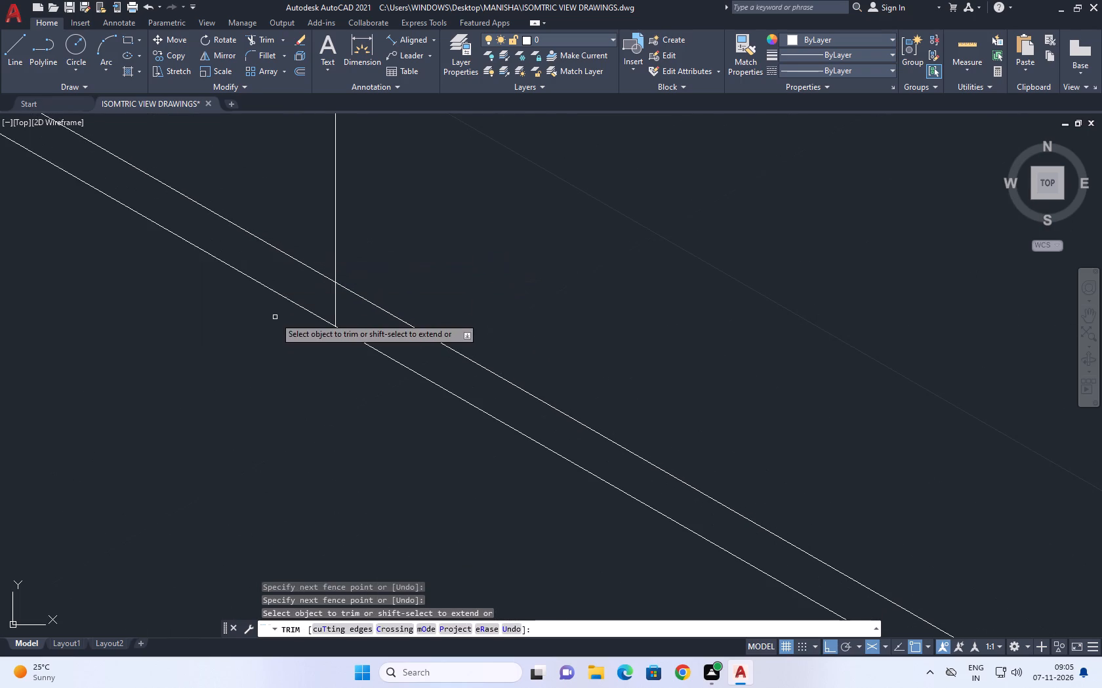
pyautogui.click(314, 290)
pyautogui.click(354, 313)
pyautogui.scroll(-4, 292, 318)
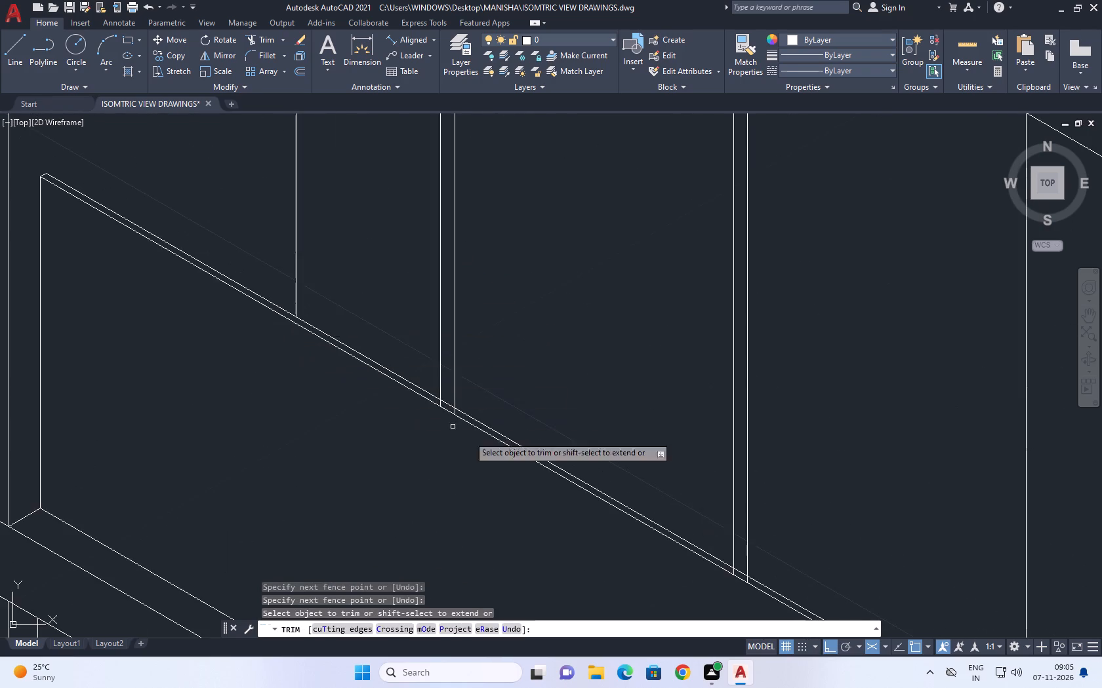
pyautogui.moveTo(541, 469); pyautogui.dragTo(493, 395, button='middle')
pyautogui.scroll(4, 385, 327)
pyautogui.click(402, 327)
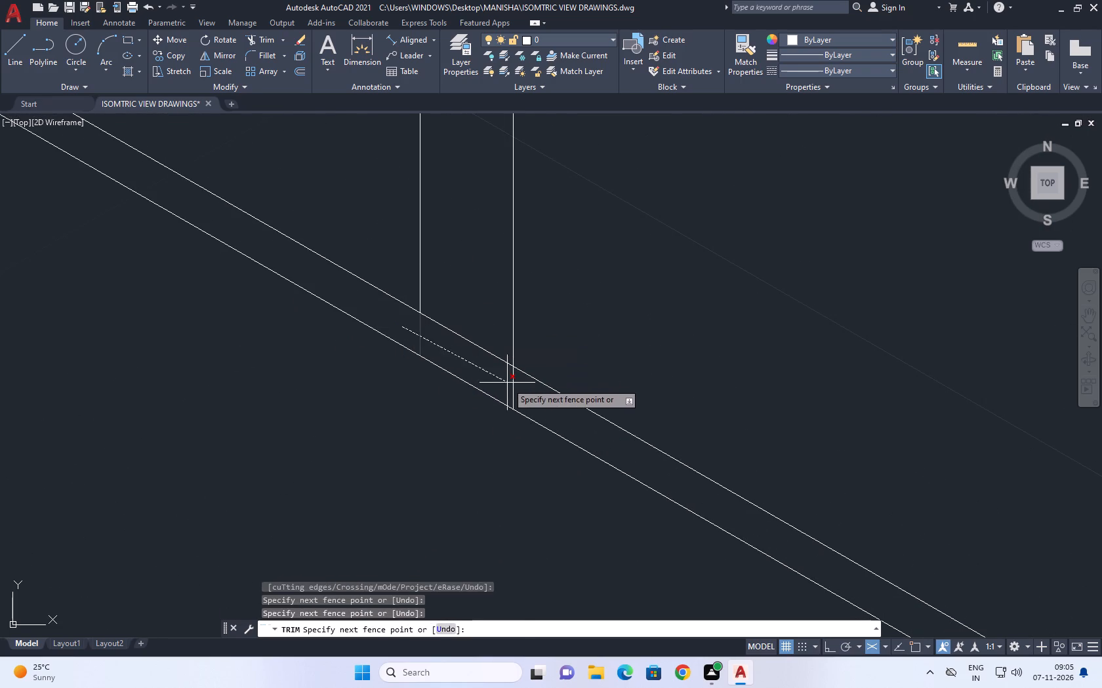
pyautogui.click(512, 387)
pyautogui.click(519, 391)
pyautogui.click(492, 375)
# Trim the second pair of window verticals and the adjacent single vertical between the two railing lines.
pyautogui.scroll(-7, 413, 354)
pyautogui.moveTo(582, 398); pyautogui.dragTo(577, 398, button='middle')
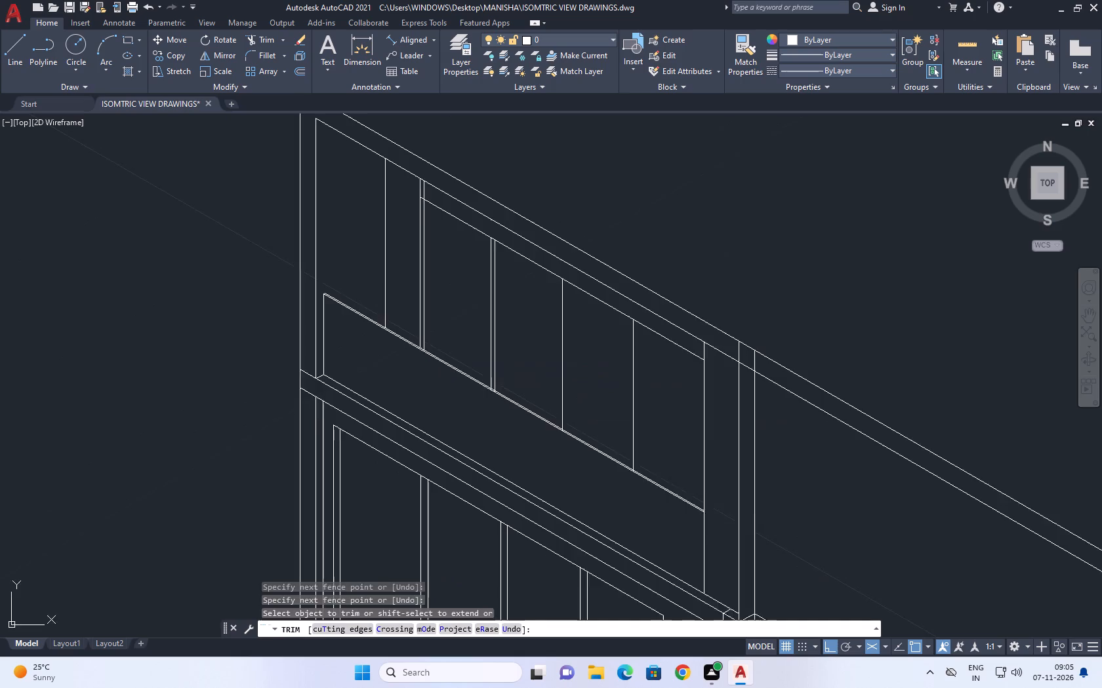
pyautogui.moveTo(577, 398); pyautogui.dragTo(517, 370, button='middle')
pyautogui.scroll(8, 417, 363)
pyautogui.click(478, 361)
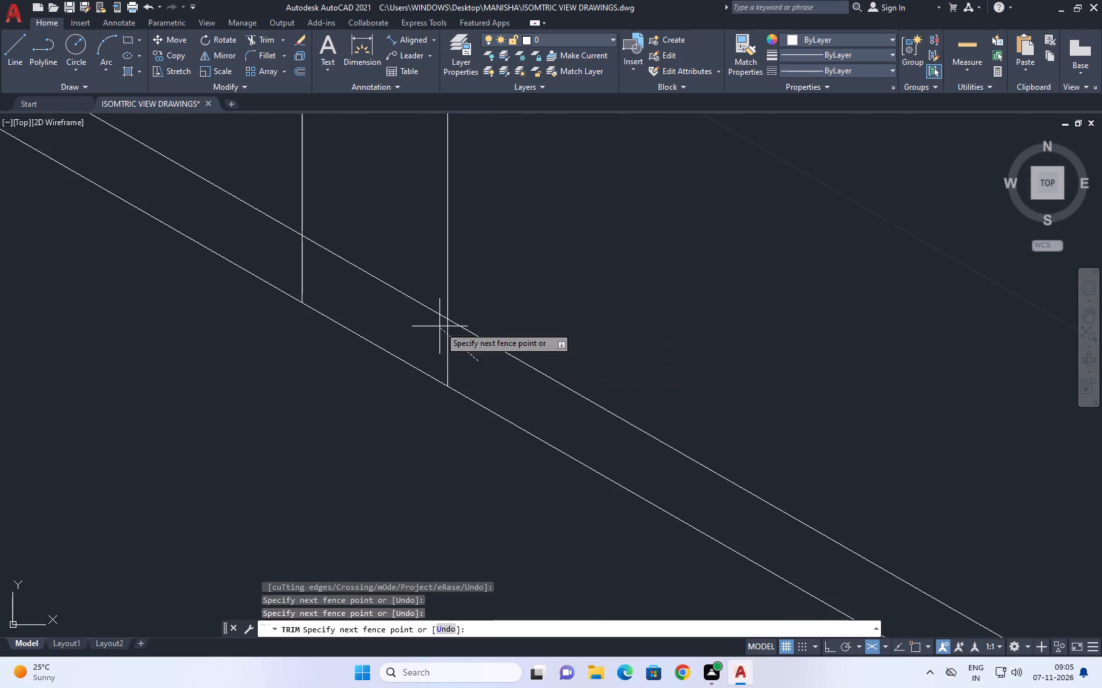
pyautogui.click(293, 248)
pyautogui.scroll(-4, 350, 326)
pyautogui.moveTo(570, 434); pyautogui.dragTo(405, 308, button='middle')
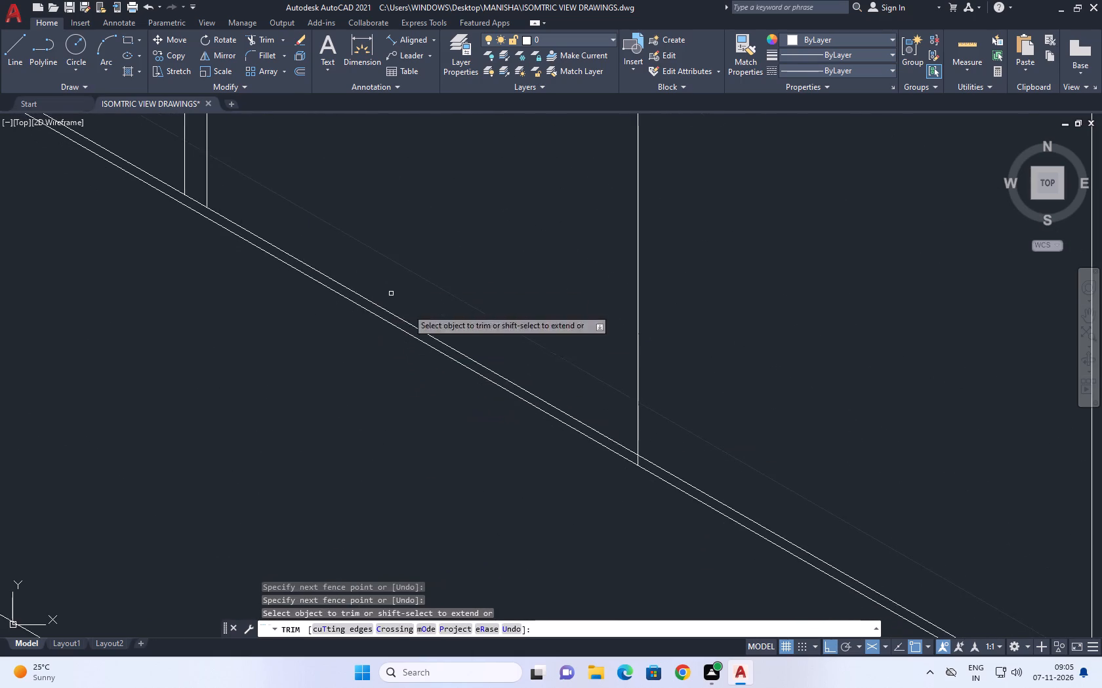
pyautogui.moveTo(586, 495); pyautogui.dragTo(546, 434, button='middle')
pyautogui.scroll(2, 607, 429)
pyautogui.scroll(3, 587, 356)
pyautogui.click(598, 374)
pyautogui.click(542, 340)
pyautogui.scroll(-2, 520, 345)
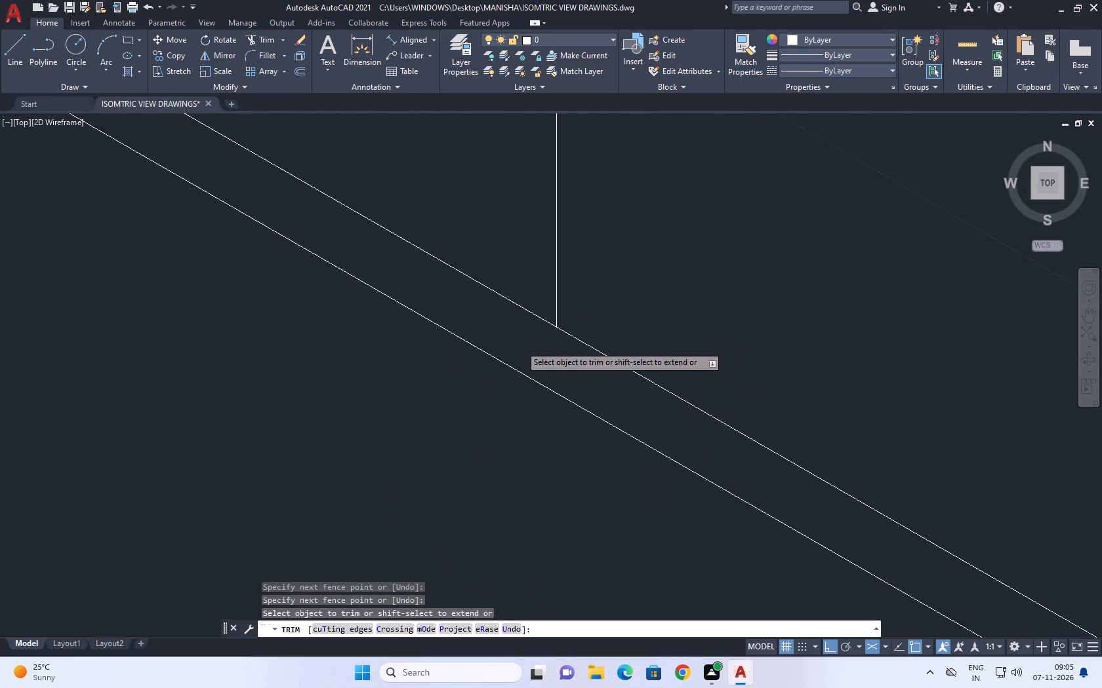
# Trim the last single window vertical between the two railing lines near the upper opening's far edge.
pyautogui.scroll(-8, 520, 345)
pyautogui.scroll(3, 545, 369)
pyautogui.scroll(4, 697, 457)
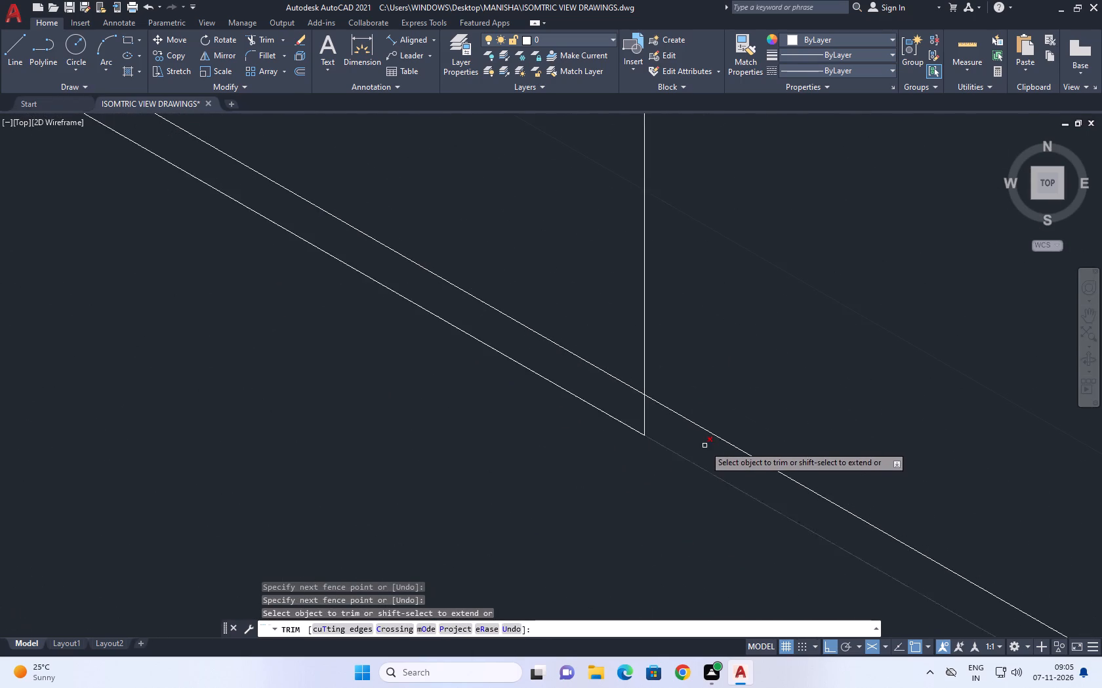
pyautogui.scroll(3, 704, 446)
pyautogui.moveTo(606, 394); pyautogui.dragTo(571, 382)
pyautogui.click(433, 270)
pyautogui.click(521, 378)
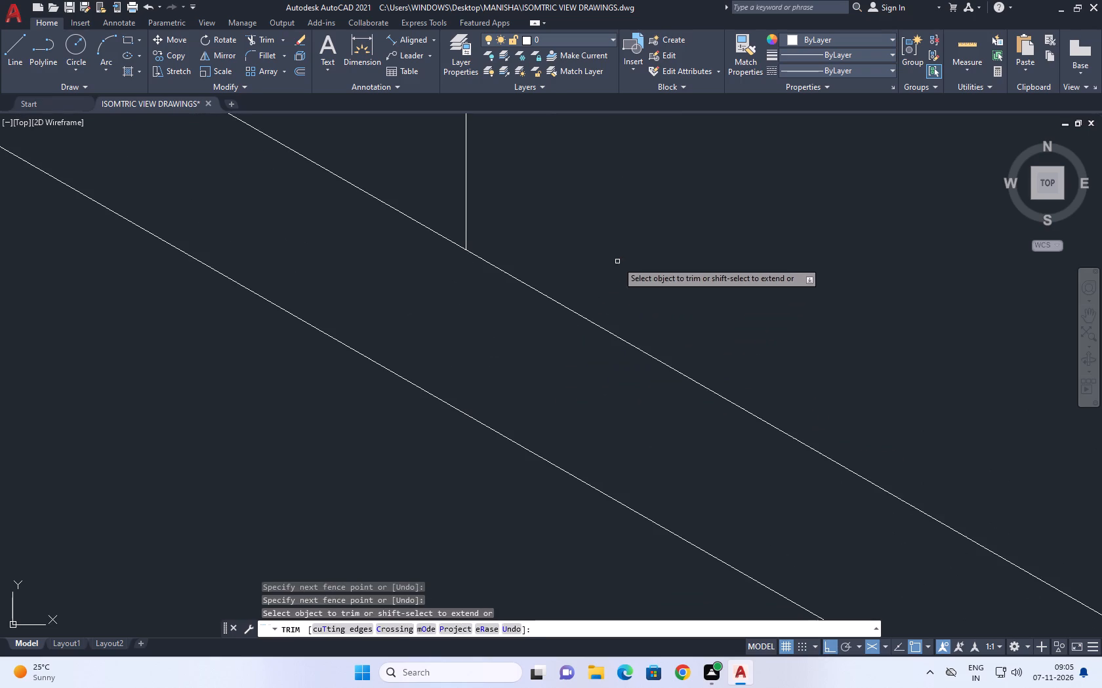
pyautogui.rightClick(619, 261)
pyautogui.click(670, 281)
# Examine the upper opening, the post beside it and the ledge junction at the post's base.
pyautogui.scroll(-8, 615, 335)
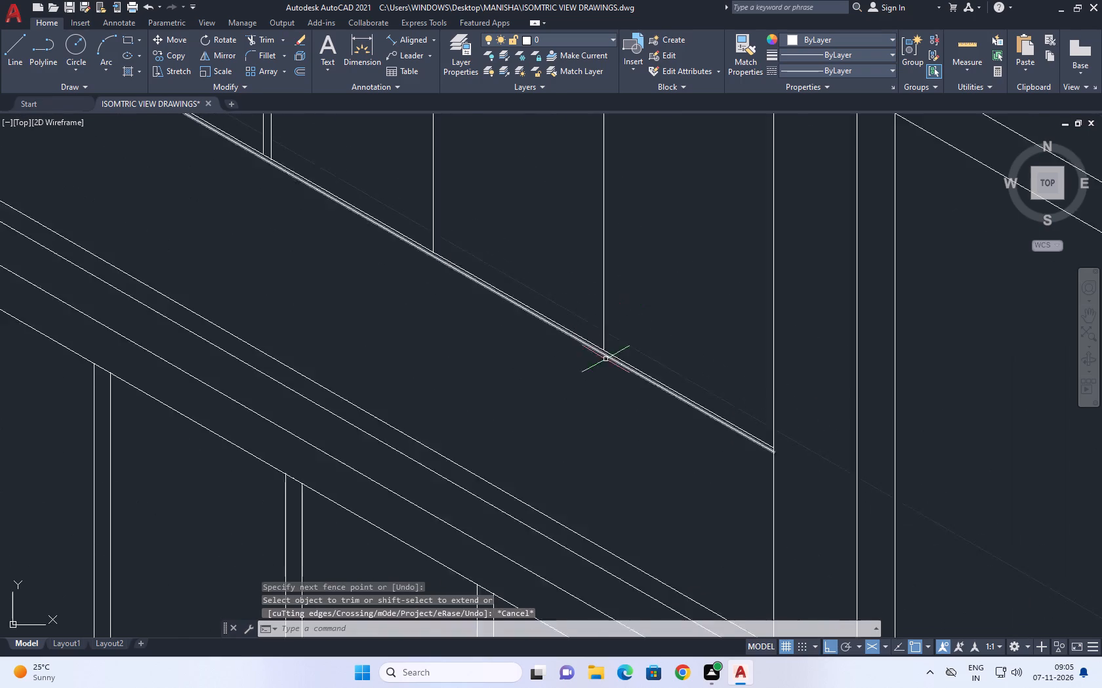
pyautogui.scroll(-5, 605, 359)
pyautogui.moveTo(638, 390); pyautogui.dragTo(622, 400, button='middle')
pyautogui.scroll(4, 616, 384)
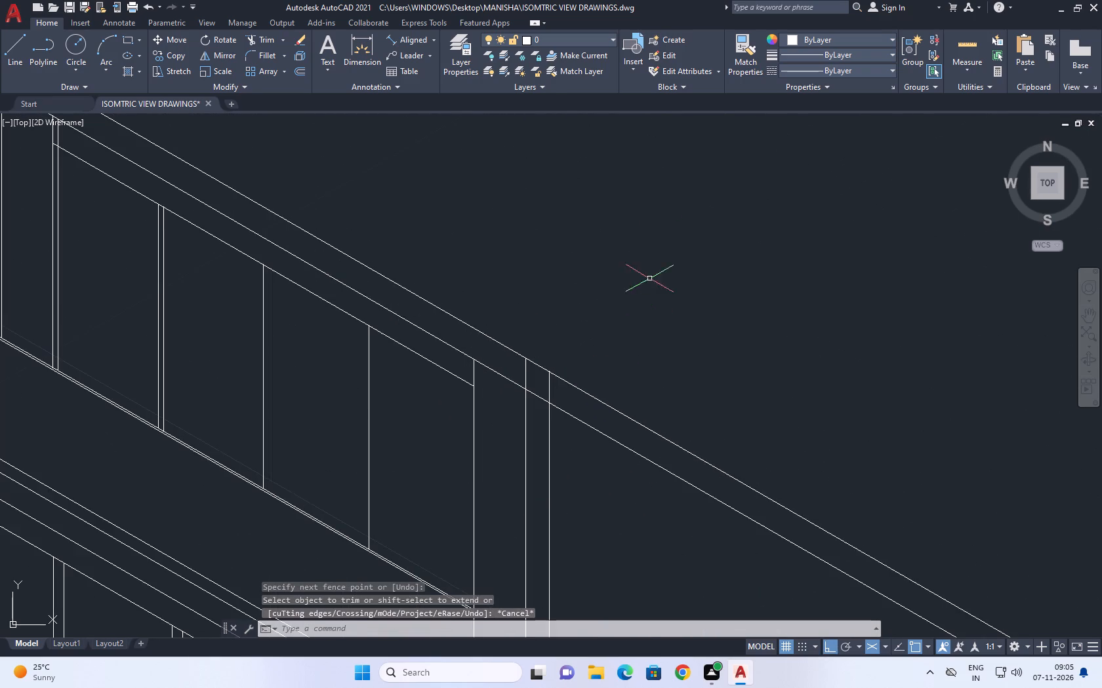
pyautogui.scroll(-1, 629, 185)
pyautogui.moveTo(575, 311); pyautogui.dragTo(529, 294, button='middle')
pyautogui.scroll(-2, 518, 286)
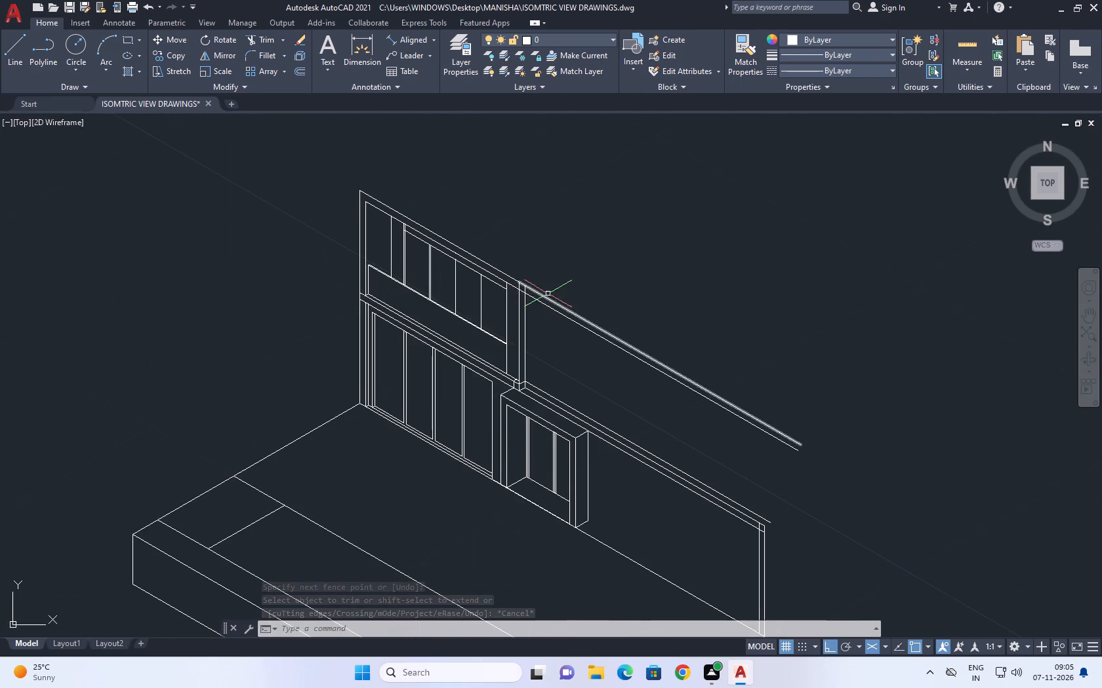
pyautogui.middleClick(550, 294)
pyautogui.scroll(2, 527, 410)
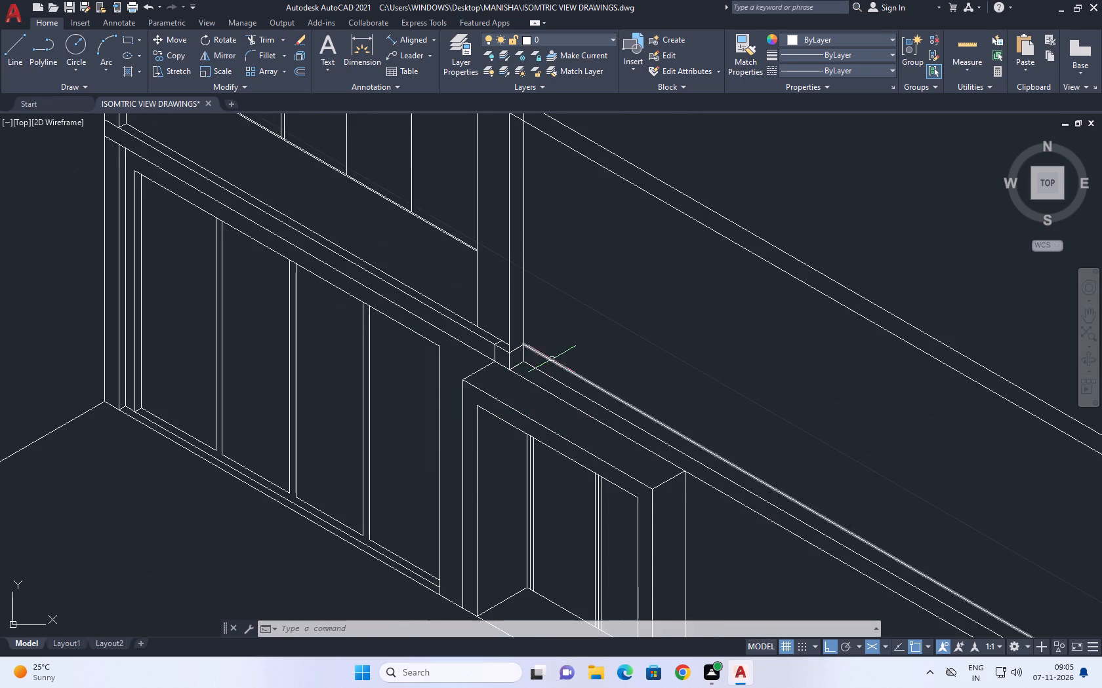
pyautogui.scroll(1, 552, 358)
pyautogui.moveTo(552, 358); pyautogui.dragTo(563, 413, button='middle')
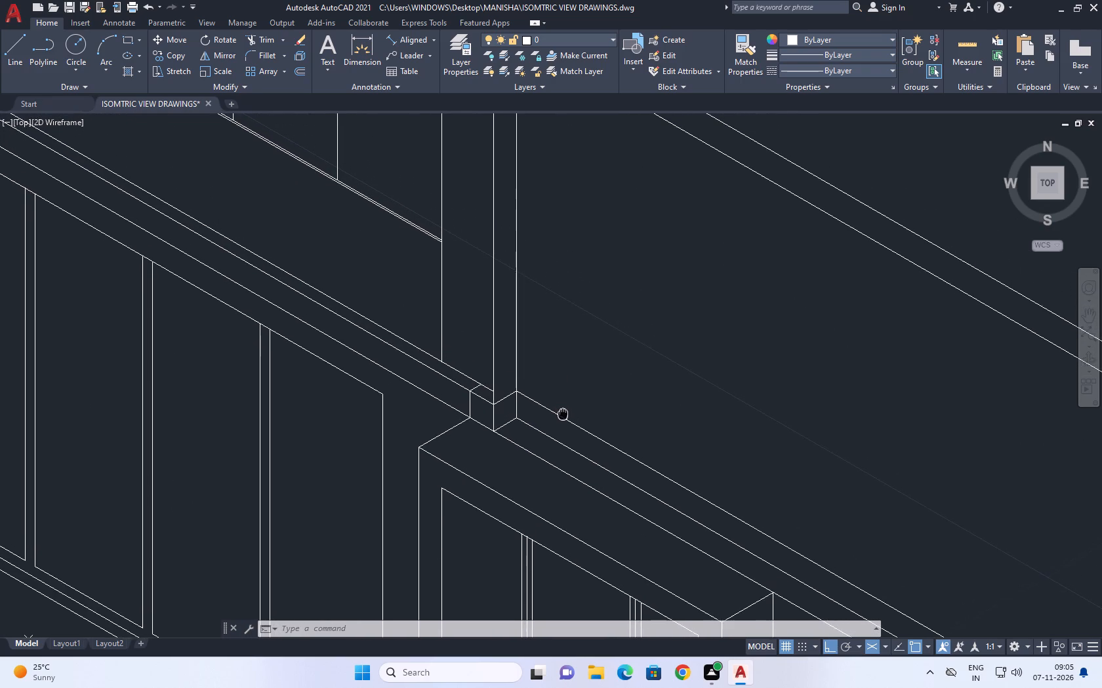
pyautogui.moveTo(563, 413); pyautogui.dragTo(552, 419, button='middle')
pyautogui.scroll(-3, 518, 413)
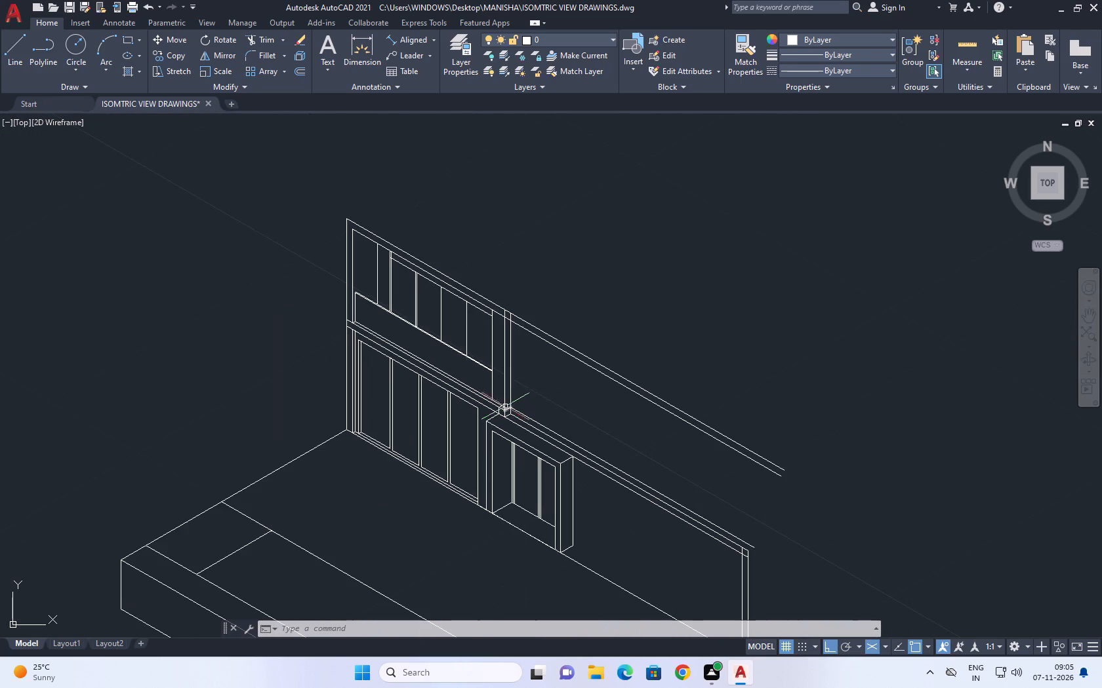
pyautogui.moveTo(585, 430); pyautogui.dragTo(557, 387, button='middle')
# Move the long ledge line beyond the post from the post base's rear top corner to its front top corner.
pyautogui.scroll(1, 506, 395)
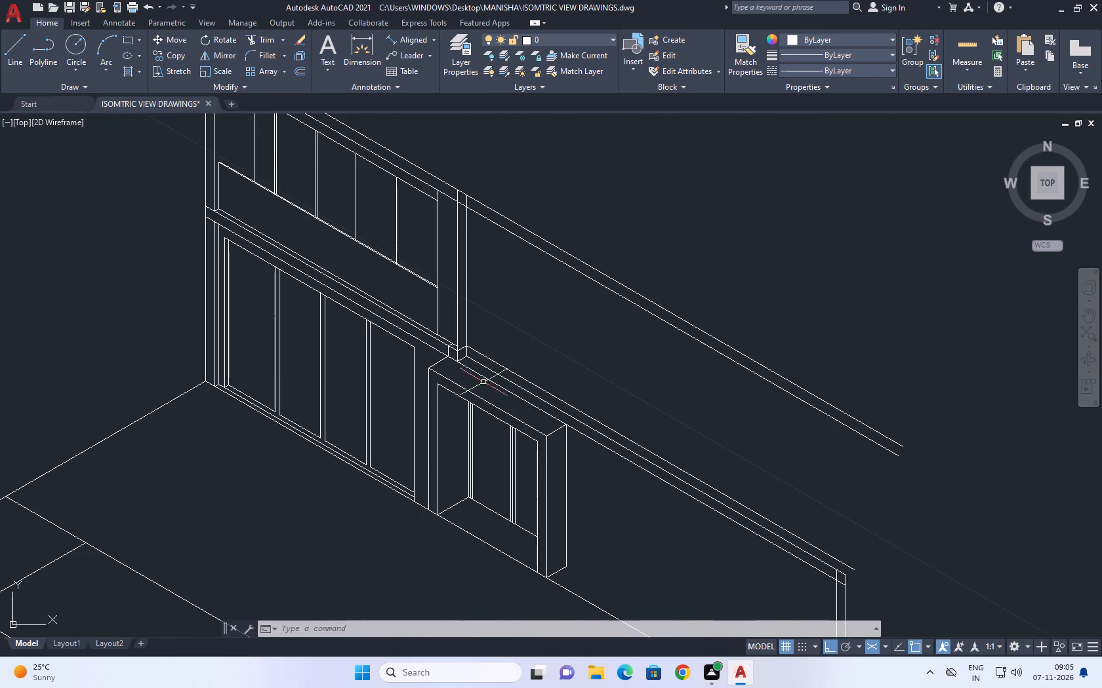
pyautogui.scroll(3, 449, 363)
pyautogui.click(522, 311)
pyautogui.click(518, 282)
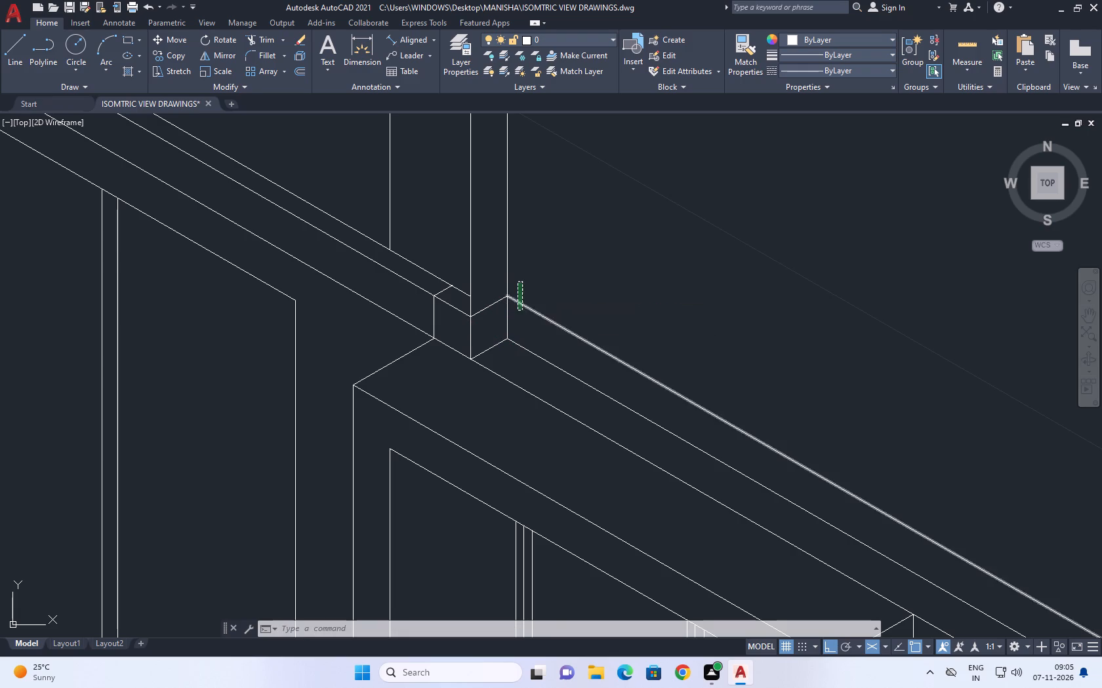
pyautogui.click(173, 39)
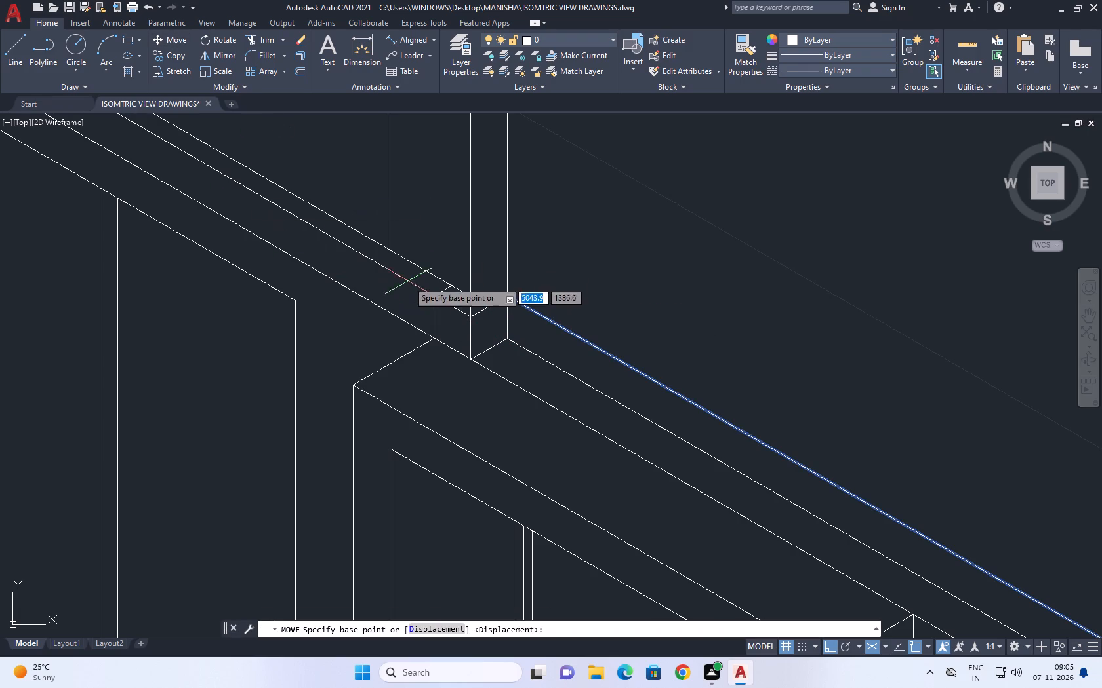
pyautogui.click(510, 297)
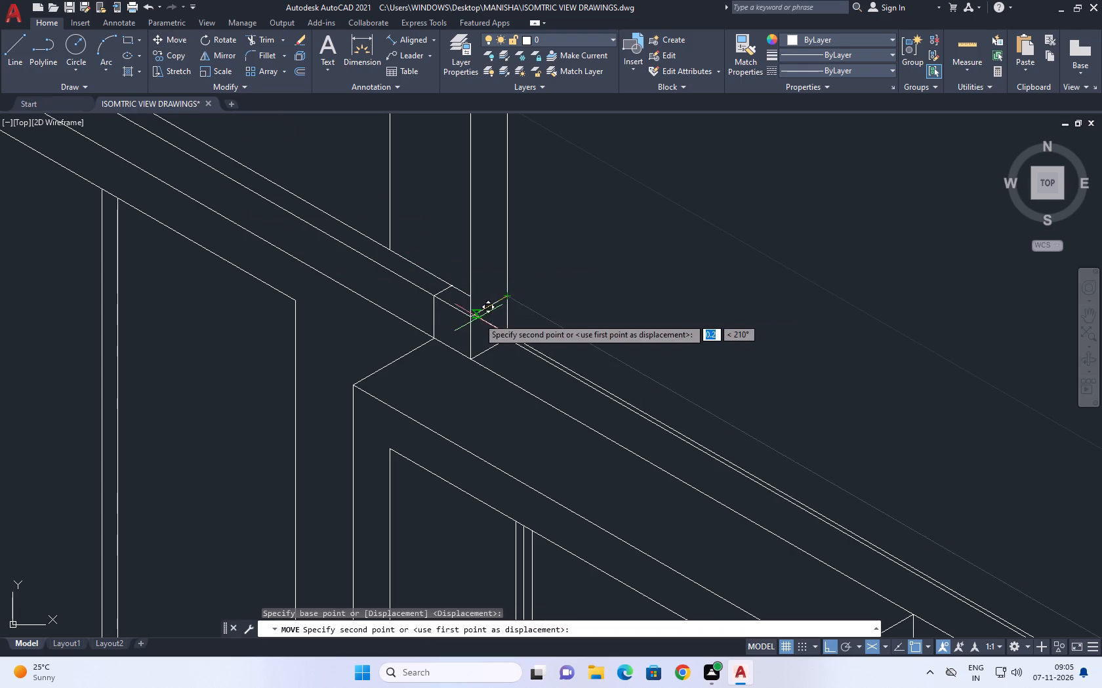
pyautogui.click(474, 318)
# Copy the moved ledge line from the post base's front top corner to its rear top corner.
pyautogui.scroll(-1, 506, 292)
pyautogui.click(516, 322)
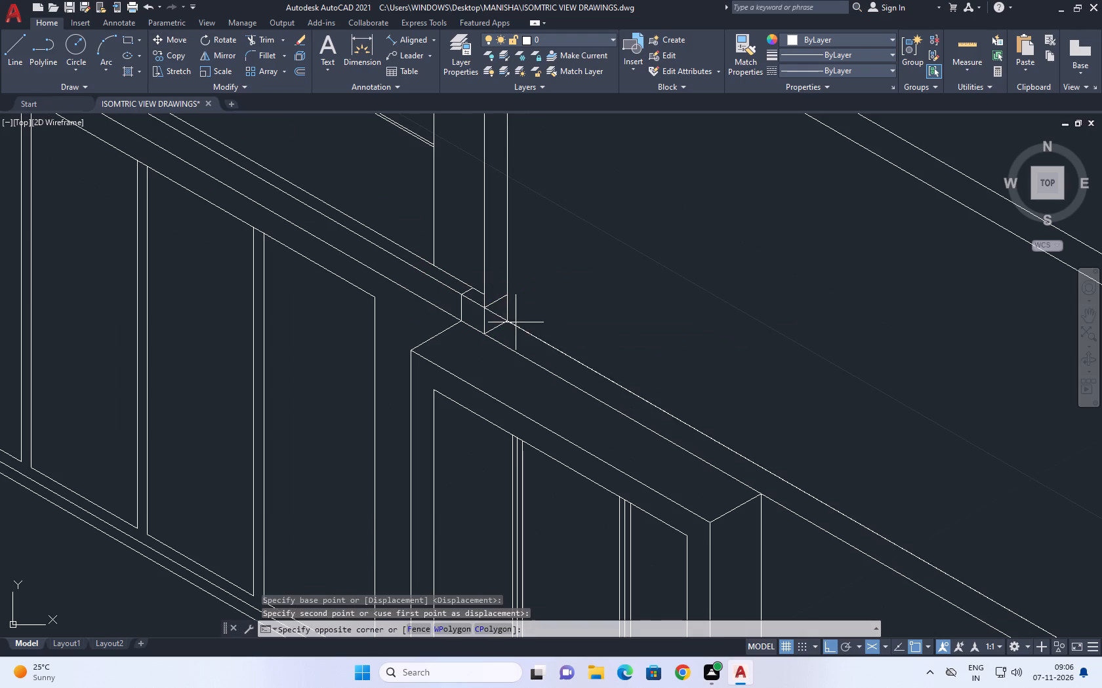
pyautogui.click(541, 318)
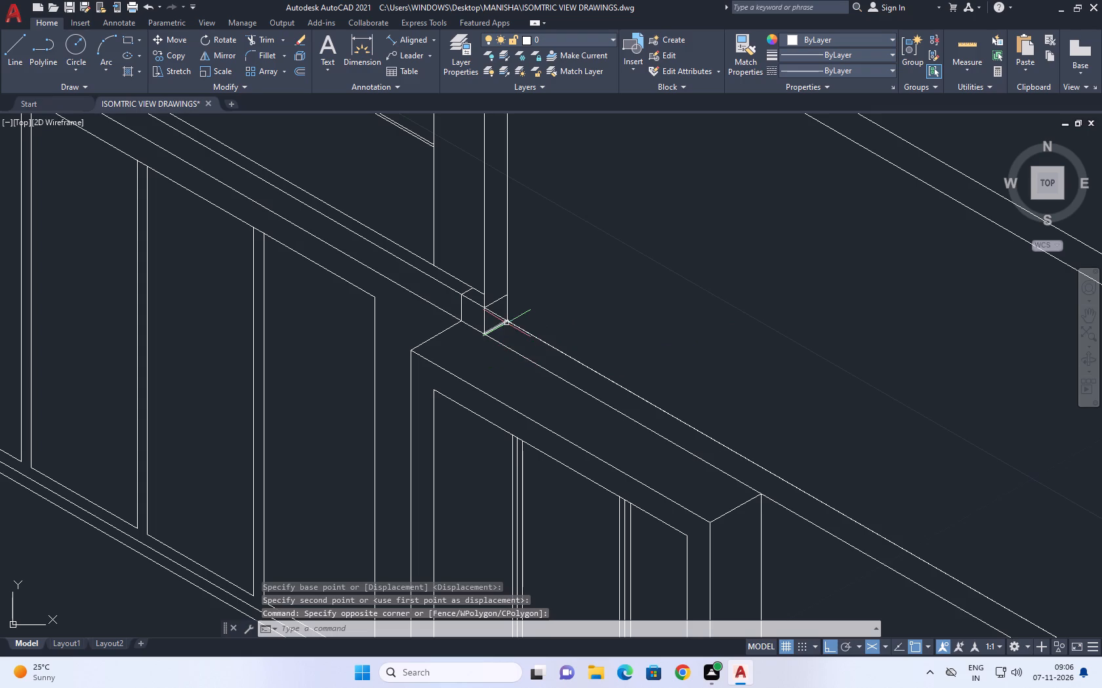
pyautogui.click(507, 320)
pyautogui.rightClick(582, 278)
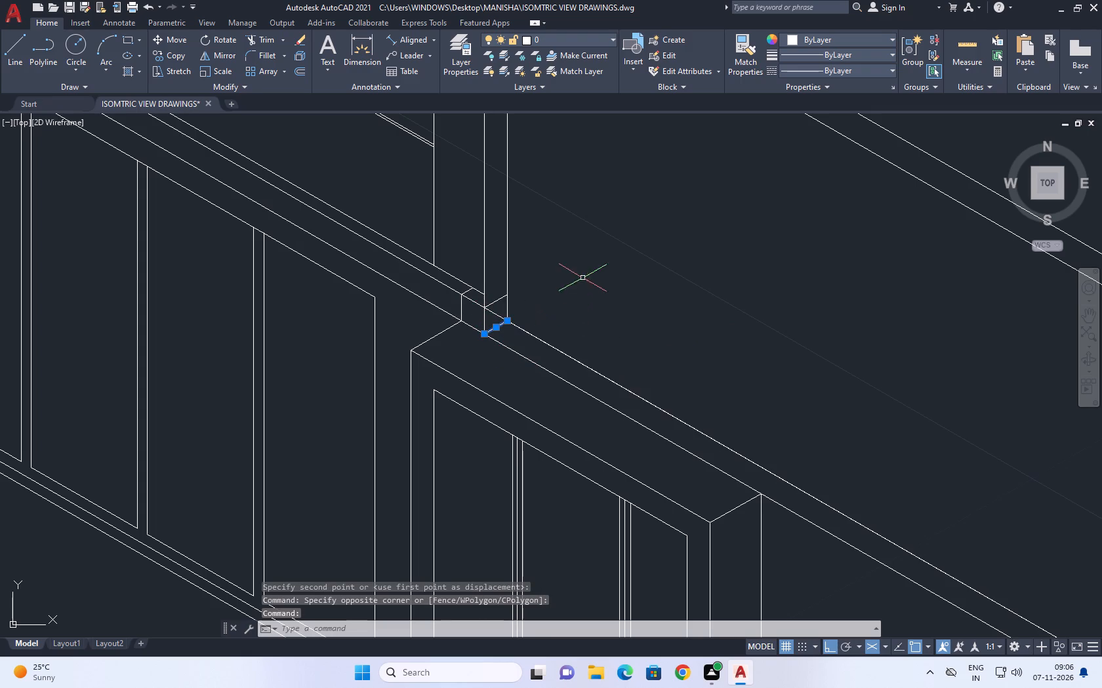
pyautogui.click(663, 505)
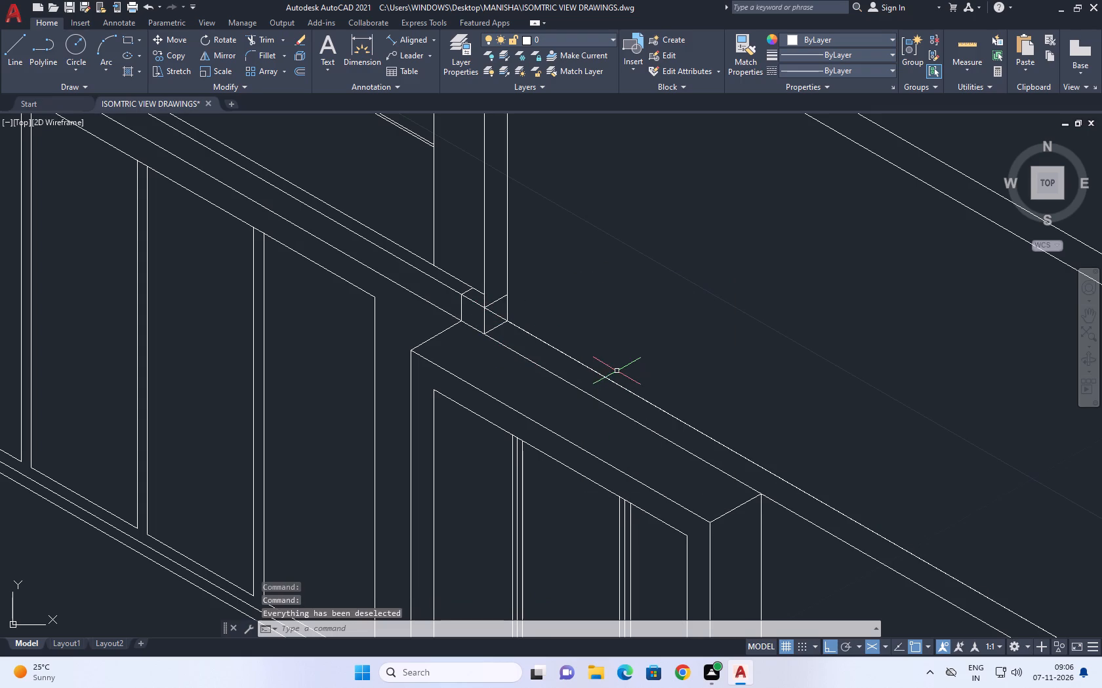
pyautogui.click(597, 373)
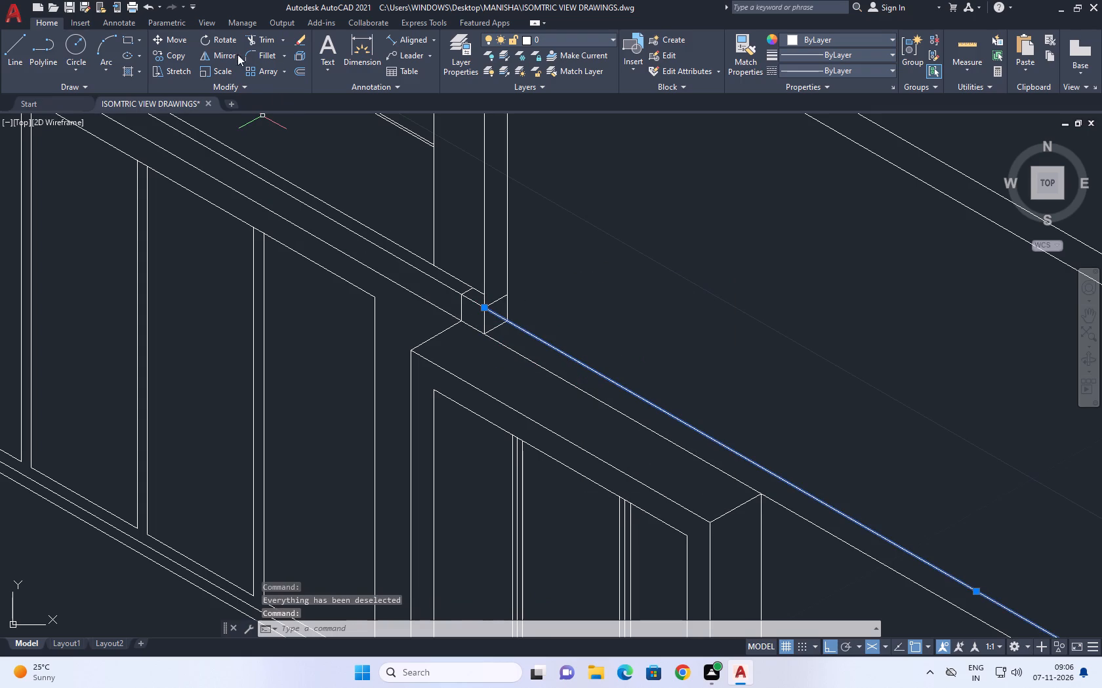
pyautogui.click(182, 57)
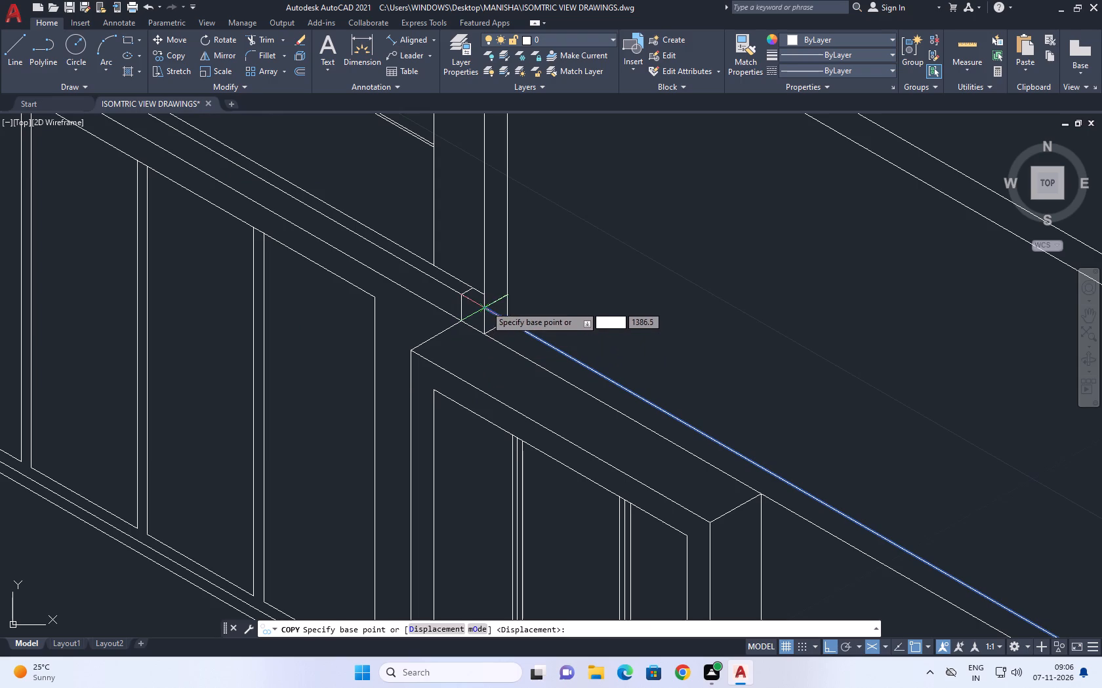
pyautogui.click(485, 306)
pyautogui.click(505, 296)
pyautogui.rightClick(621, 233)
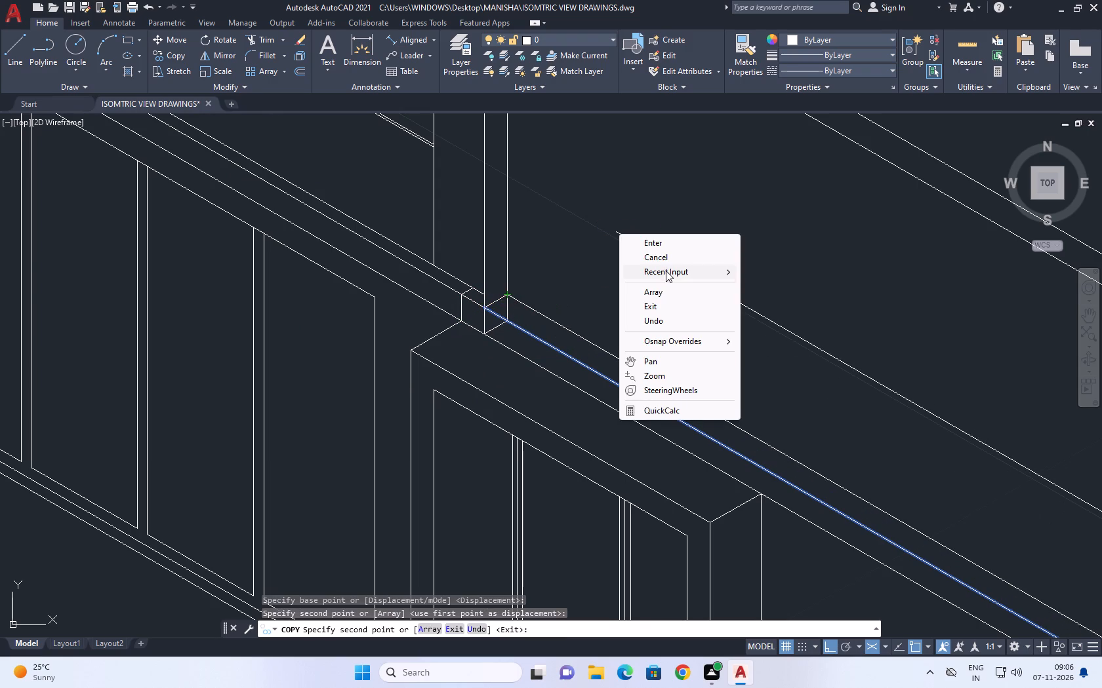
pyautogui.click(670, 261)
# Trim the upper ends of the post's two verticals where they cross the band between the wall's two sloping top lines.
pyautogui.scroll(-2, 502, 308)
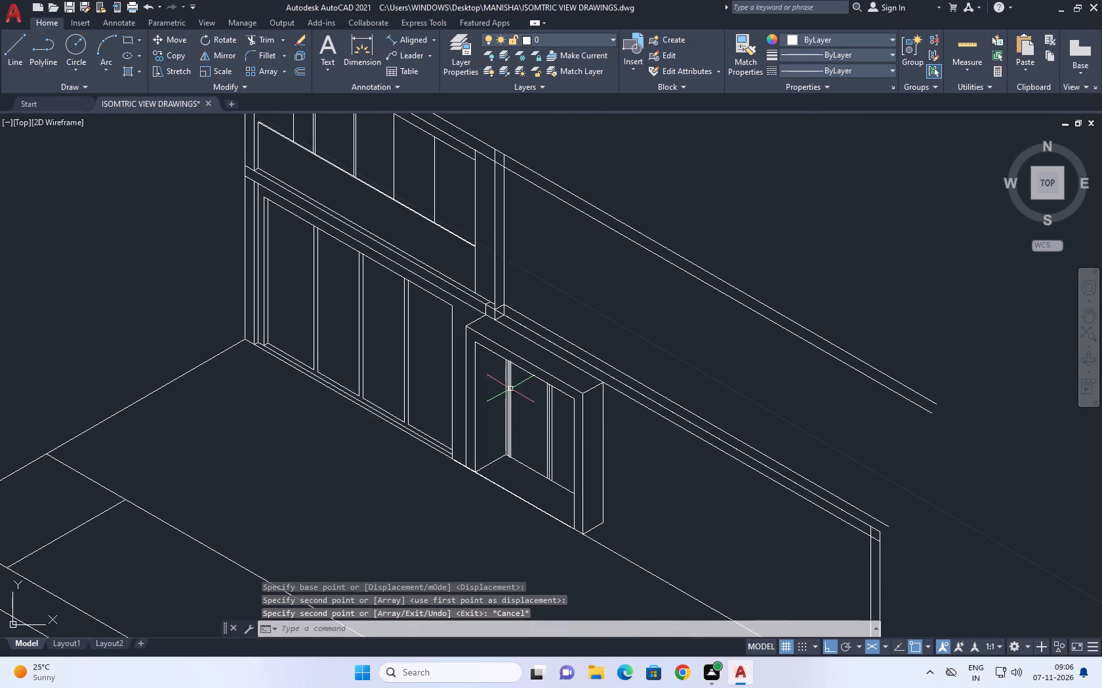
pyautogui.scroll(-1, 531, 421)
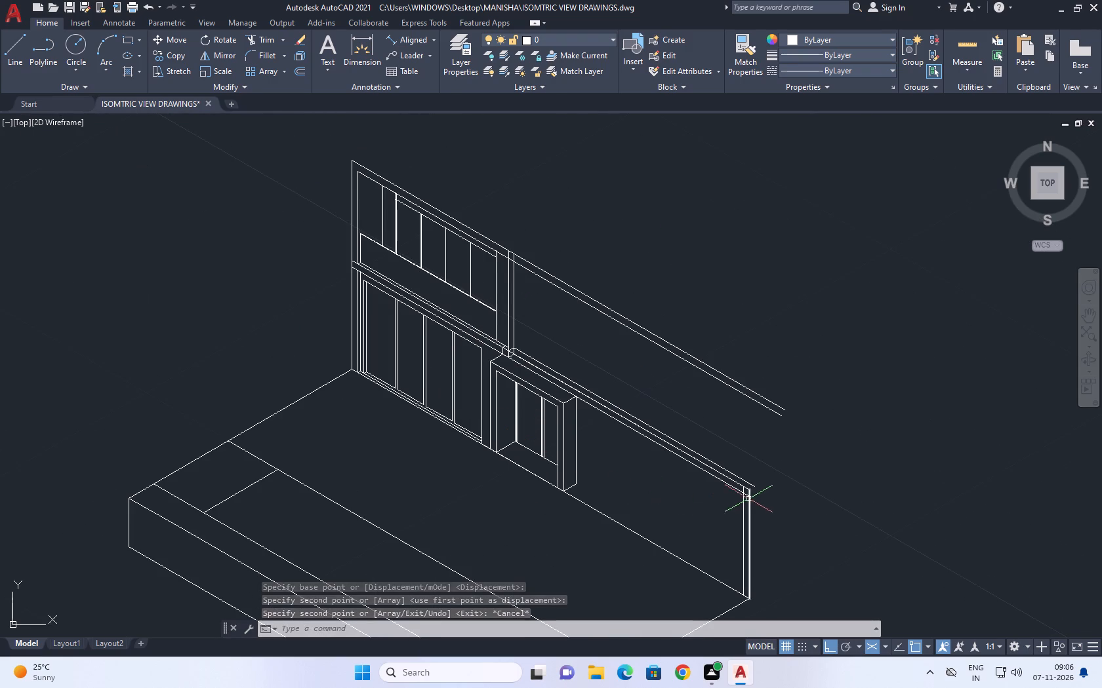
pyautogui.moveTo(747, 499); pyautogui.dragTo(732, 499, button='middle')
pyautogui.scroll(2, 729, 500)
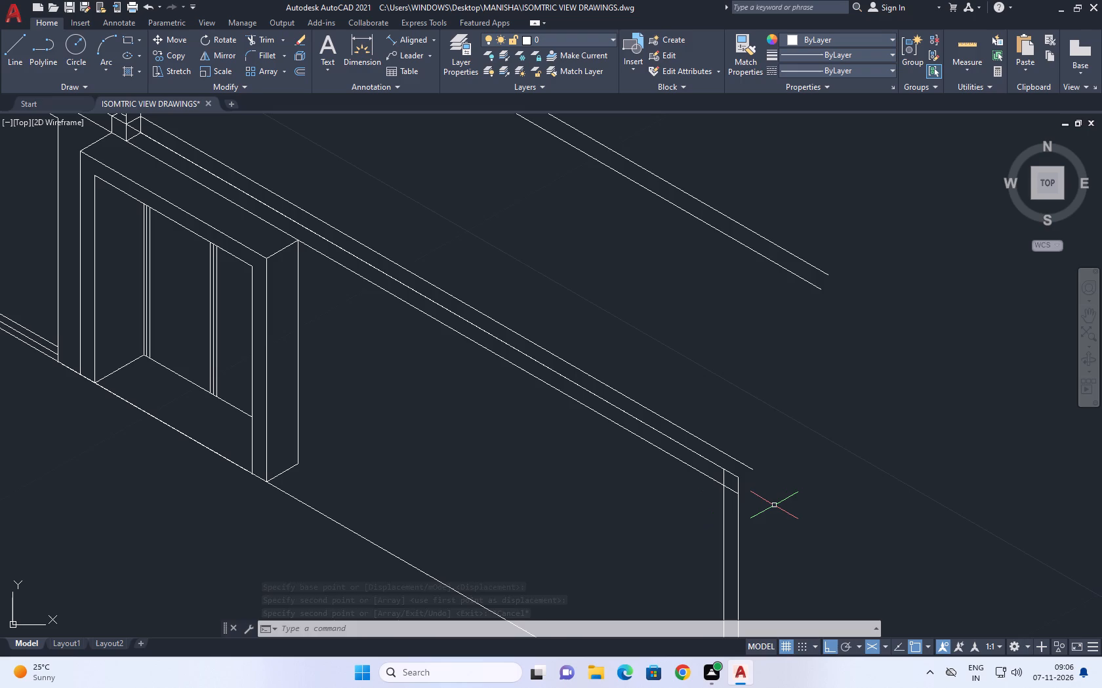
pyautogui.scroll(-2, 773, 506)
pyautogui.moveTo(510, 282); pyautogui.dragTo(522, 344, button='middle')
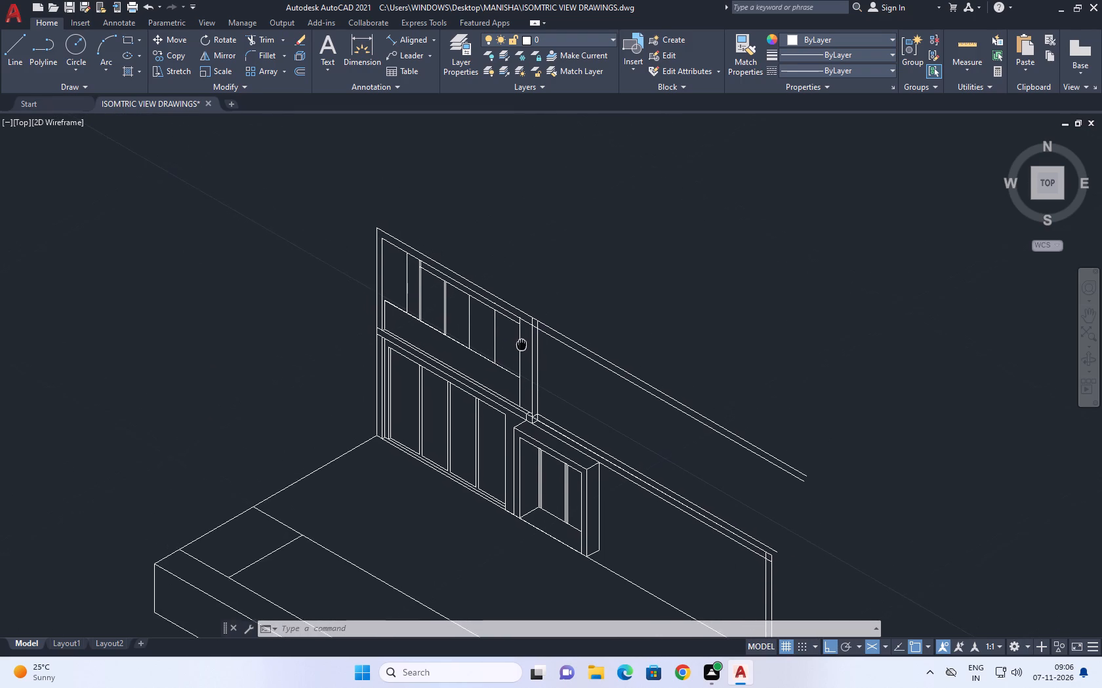
pyautogui.moveTo(522, 344); pyautogui.dragTo(523, 351, button='middle')
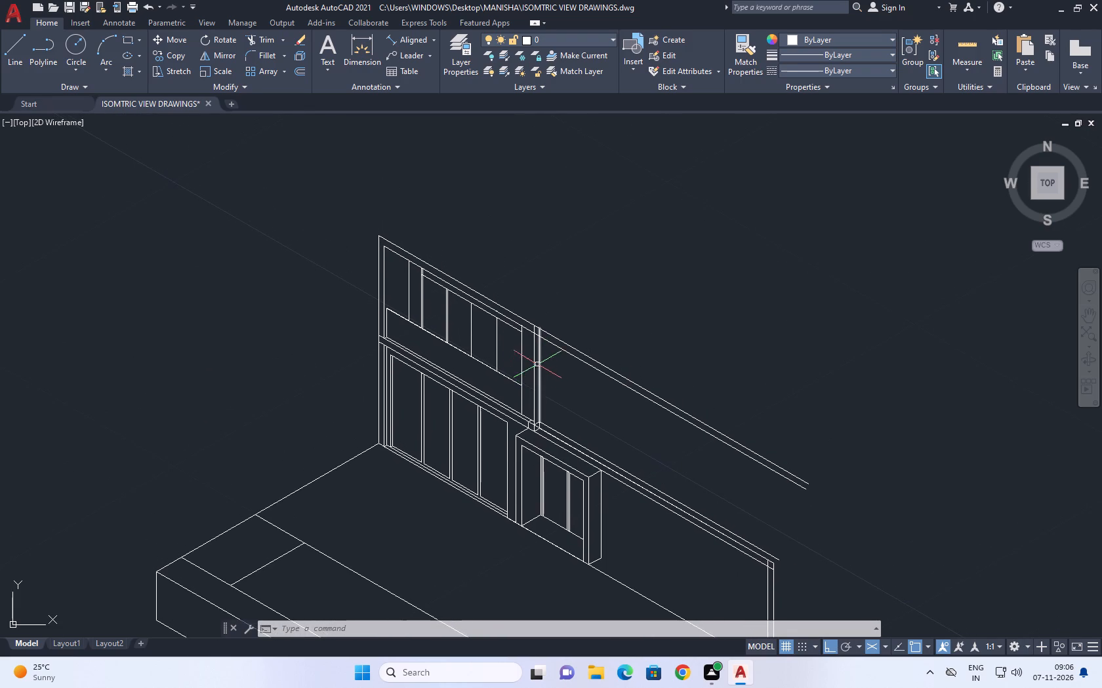
pyautogui.scroll(2, 523, 328)
pyautogui.moveTo(550, 343); pyautogui.dragTo(546, 349, button='middle')
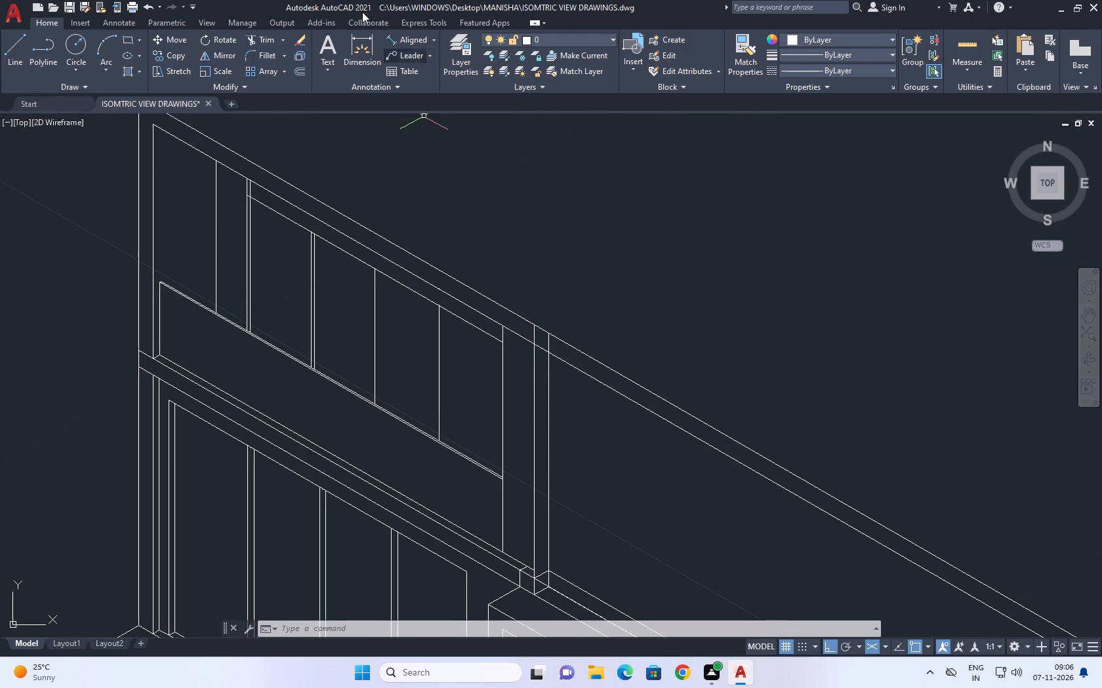
pyautogui.click(260, 43)
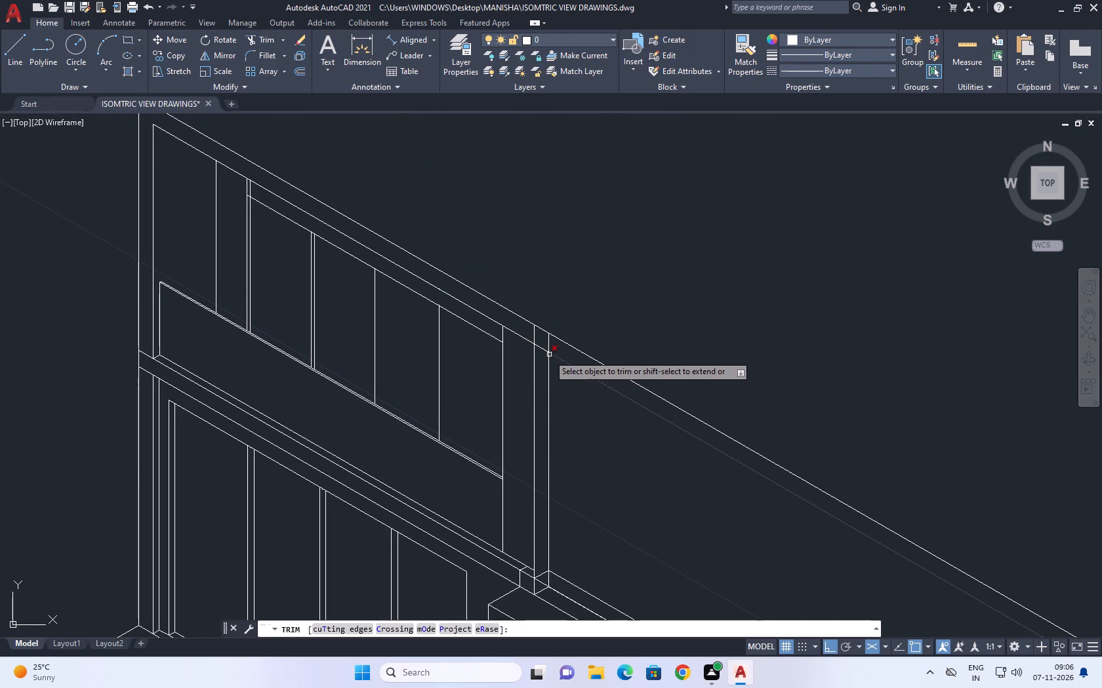
pyautogui.click(527, 332)
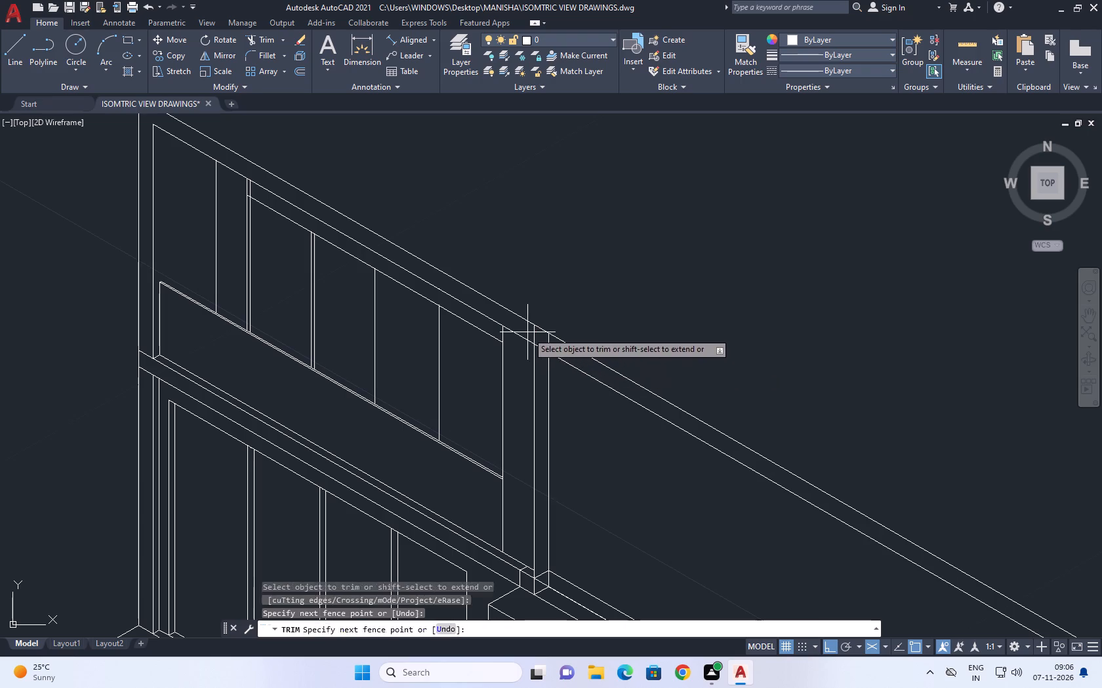
pyautogui.click(571, 356)
pyautogui.rightClick(555, 247)
pyautogui.click(614, 294)
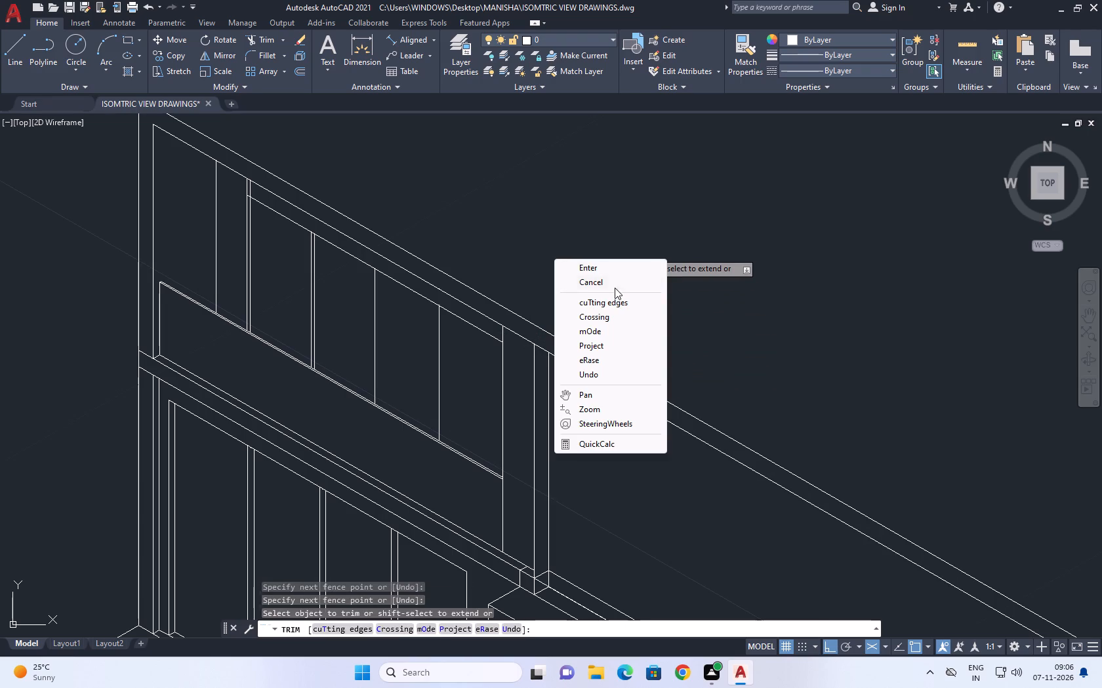
pyautogui.click(613, 286)
# Join the wall's two sloping top lines with their extensions beyond the post, so that each becomes one polyline.
pyautogui.scroll(-2, 472, 366)
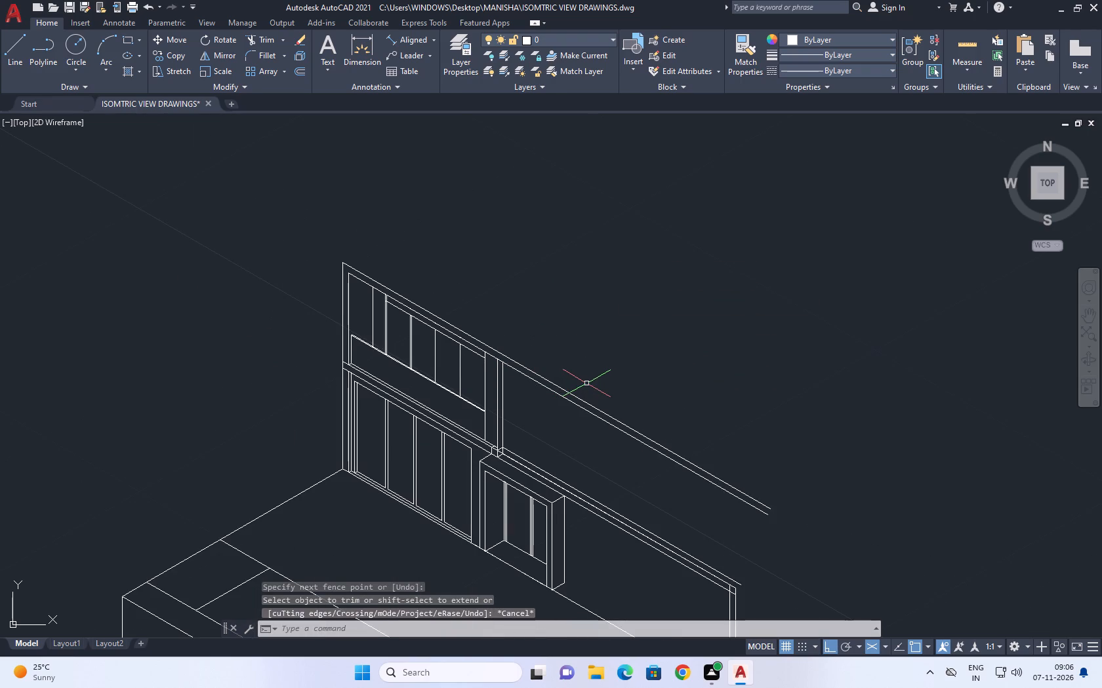
pyautogui.moveTo(572, 391); pyautogui.dragTo(428, 333, button='middle')
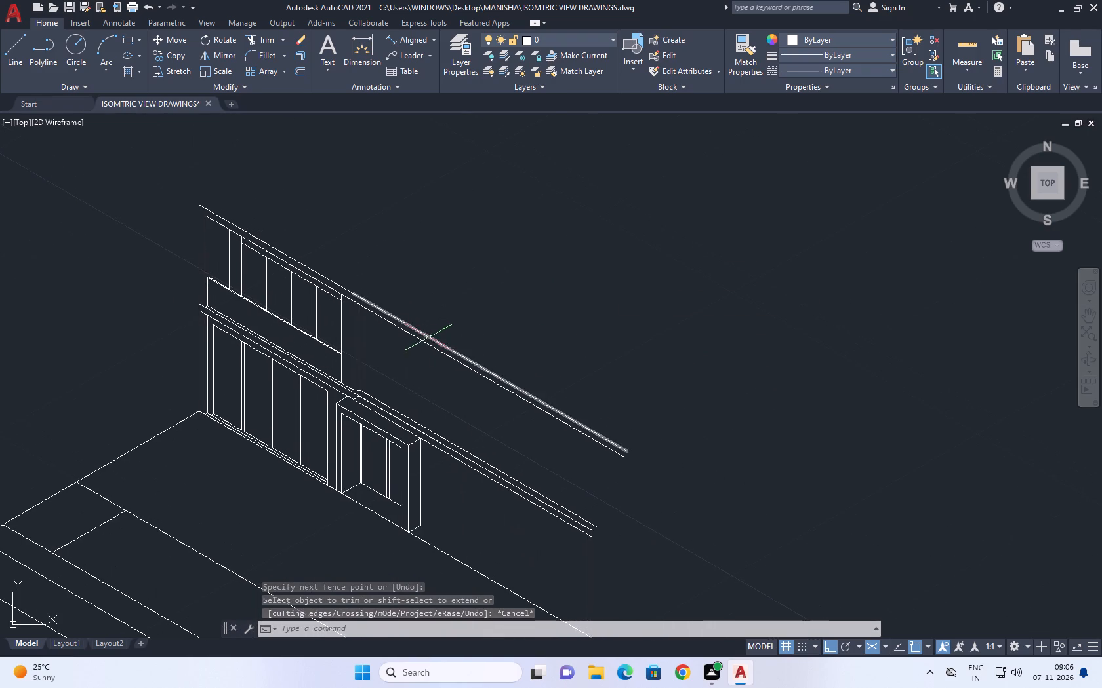
pyautogui.middleClick(399, 345)
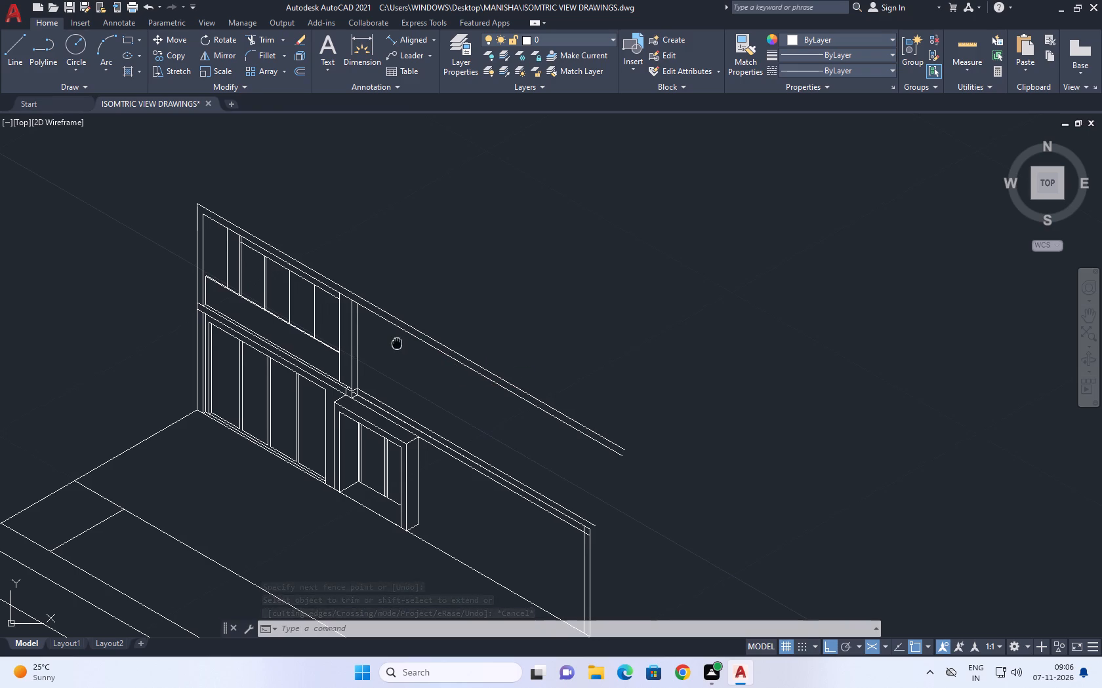
pyautogui.click(405, 330)
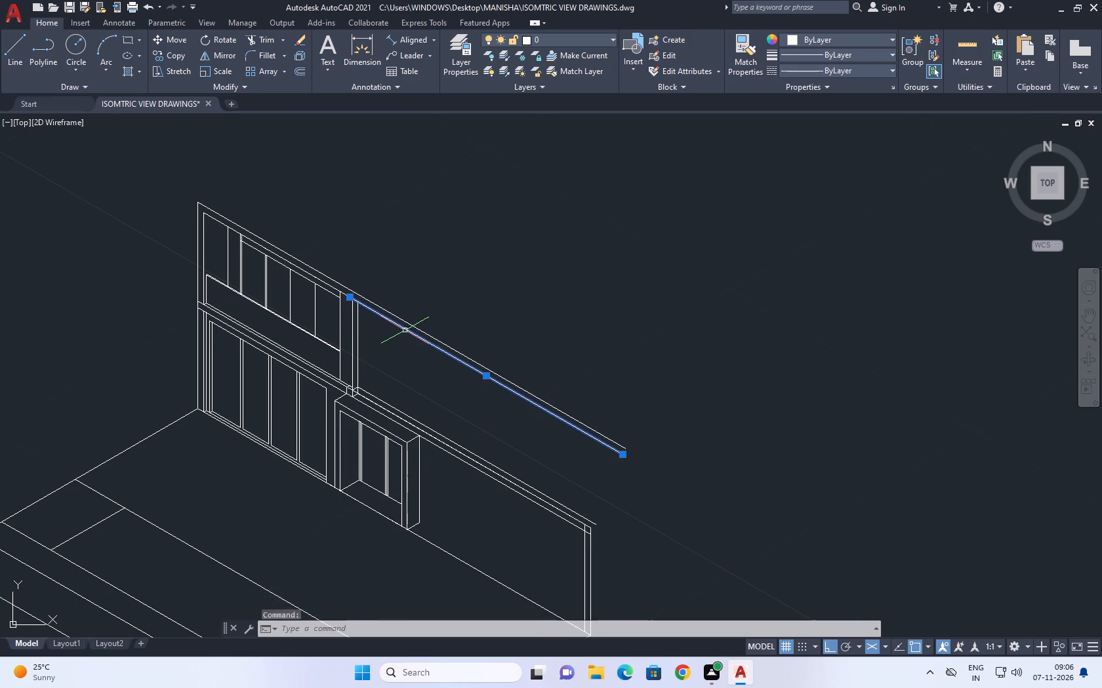
pyautogui.click(412, 324)
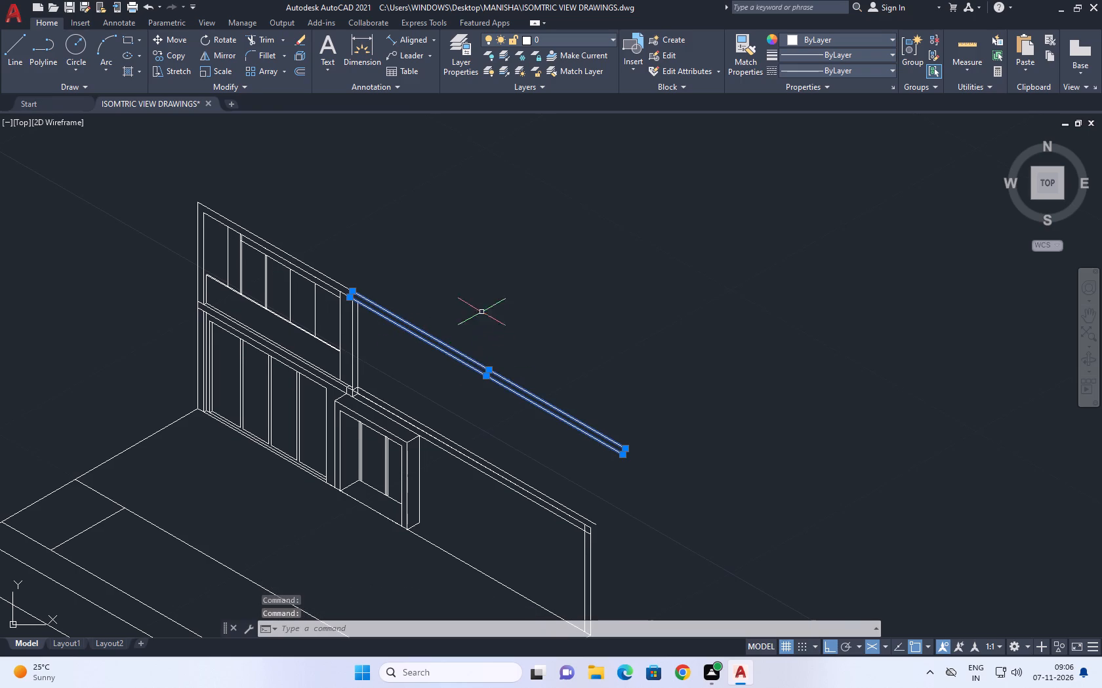
pyautogui.rightClick(460, 292)
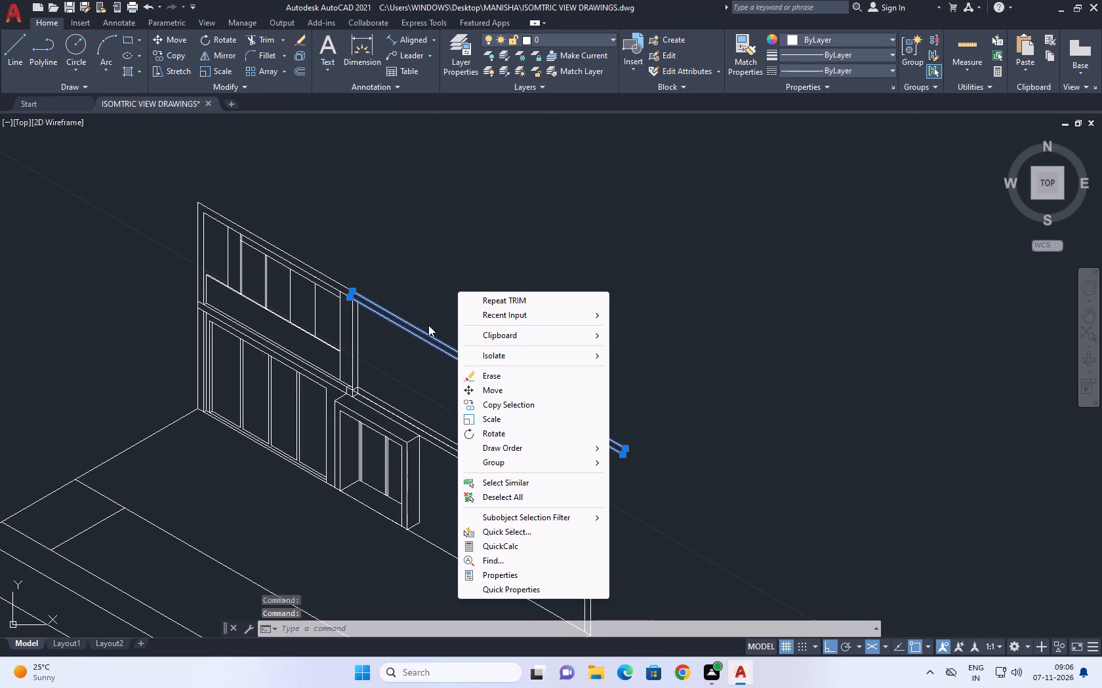
pyautogui.scroll(2, 349, 290)
pyautogui.click(371, 259)
pyautogui.click(371, 269)
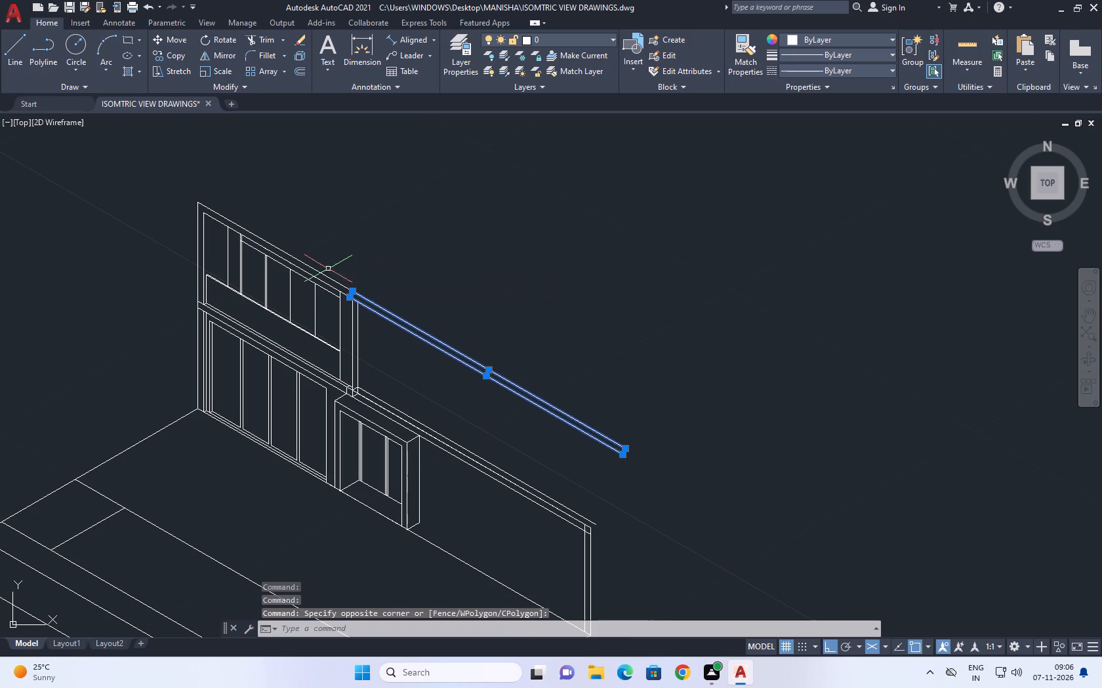
pyautogui.click(308, 272)
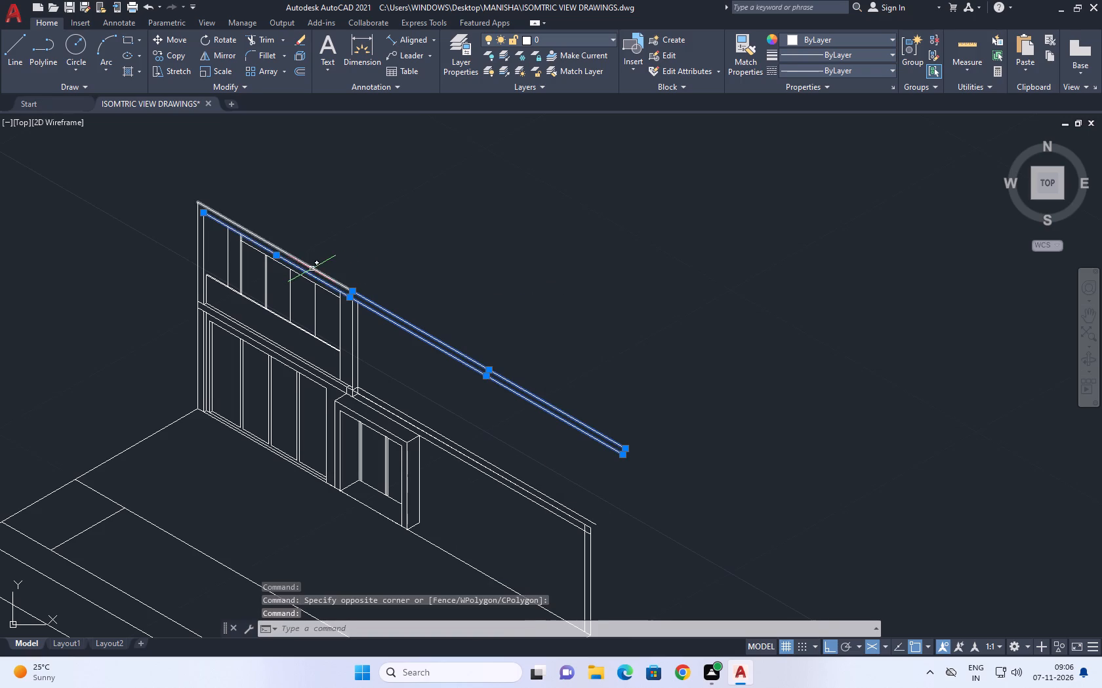
pyautogui.click(312, 269)
pyautogui.moveTo(385, 258); pyautogui.dragTo(409, 304, button='middle')
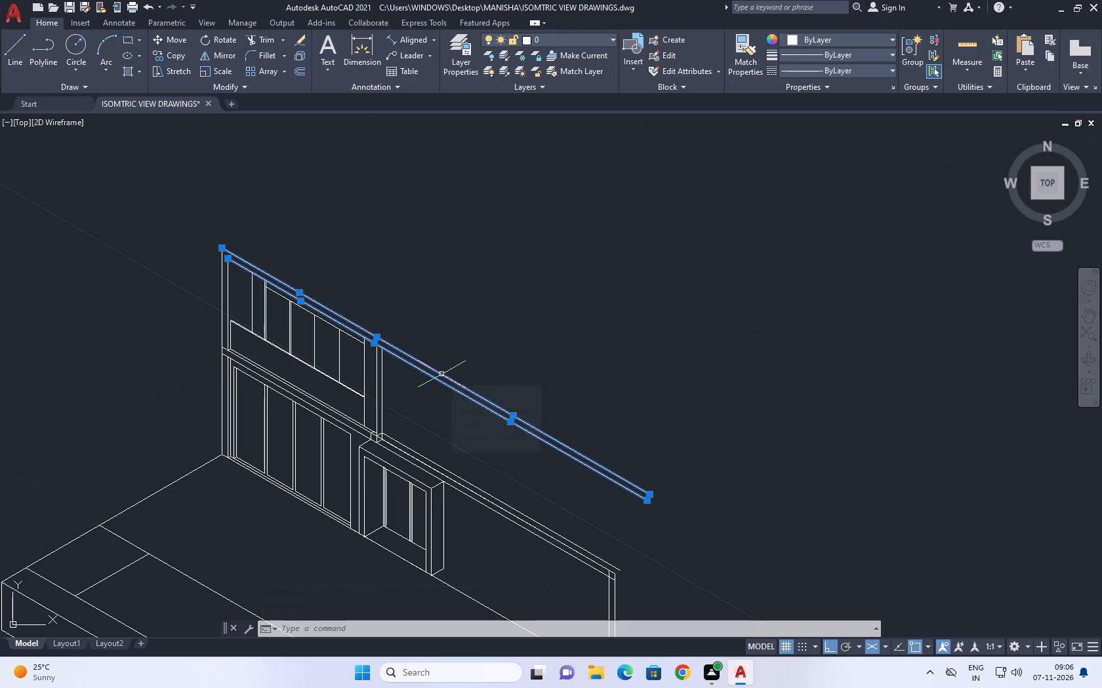
pyautogui.press('j')
pyautogui.press('Return')
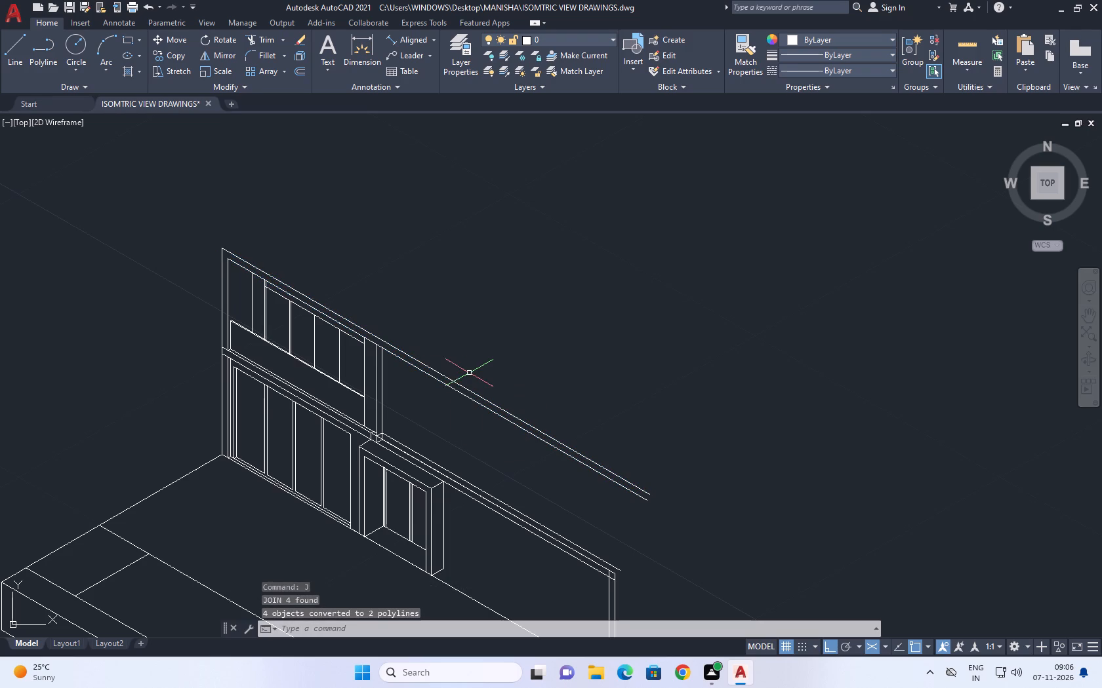
# Select the two joined top lines to check that each is continuous across the post, and clear the selection.
pyautogui.click(473, 372)
pyautogui.click(459, 396)
pyautogui.moveTo(466, 220); pyautogui.dragTo(459, 221, button='right')
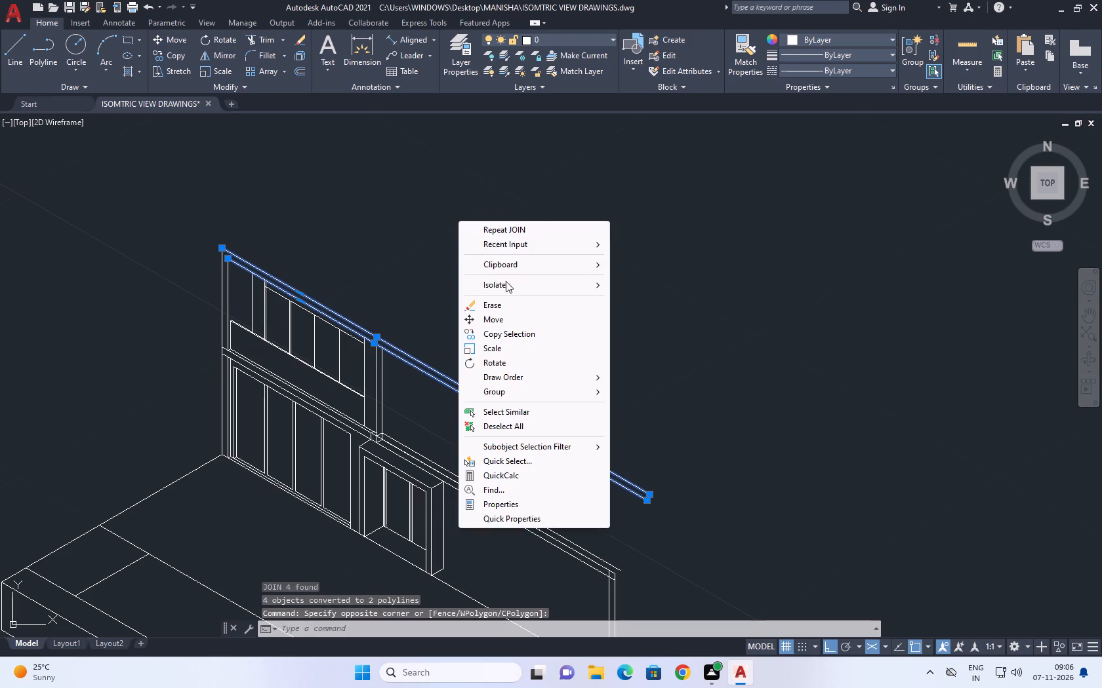
pyautogui.click(514, 425)
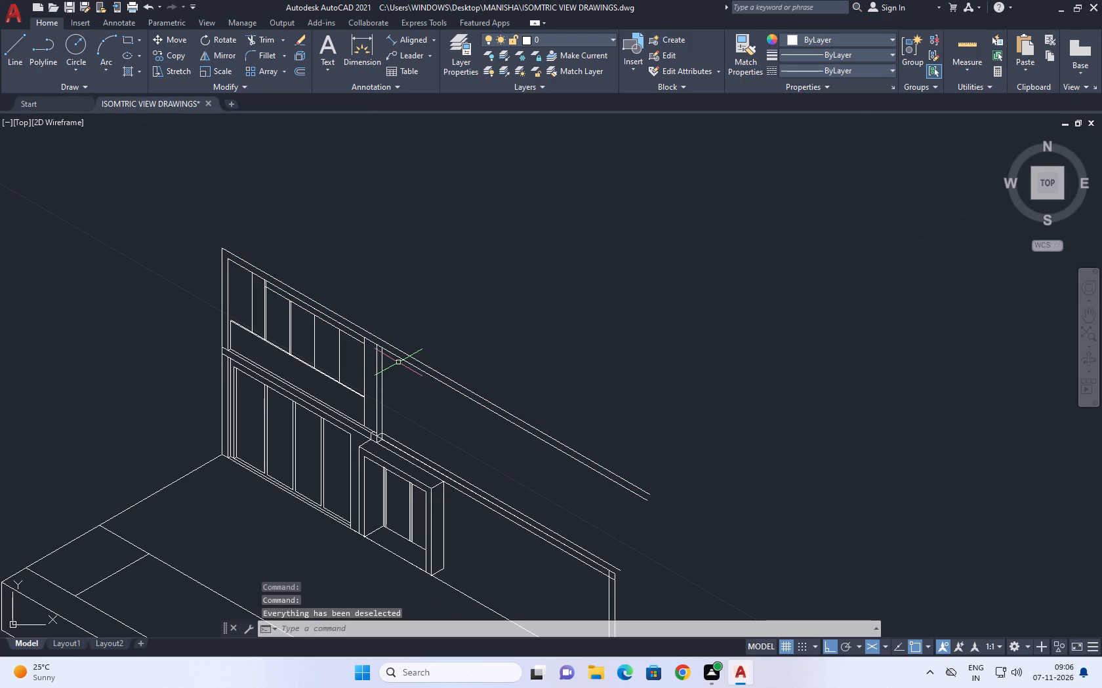
pyautogui.click(403, 358)
pyautogui.click(411, 354)
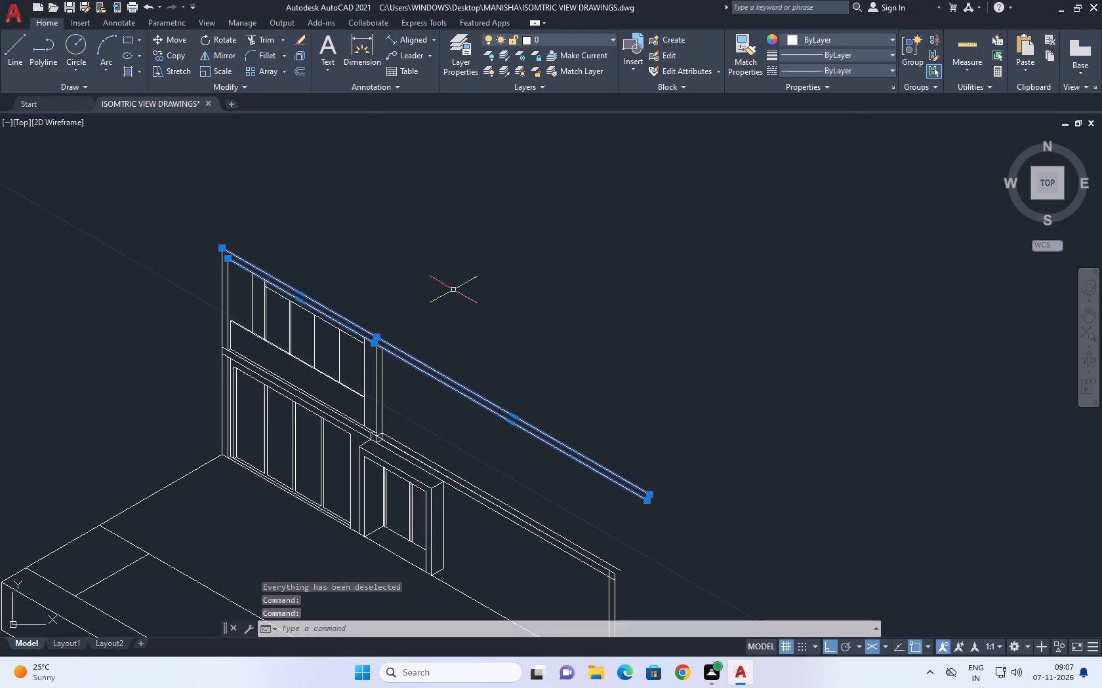
pyautogui.rightClick(451, 287)
pyautogui.click(406, 268)
pyautogui.click(399, 296)
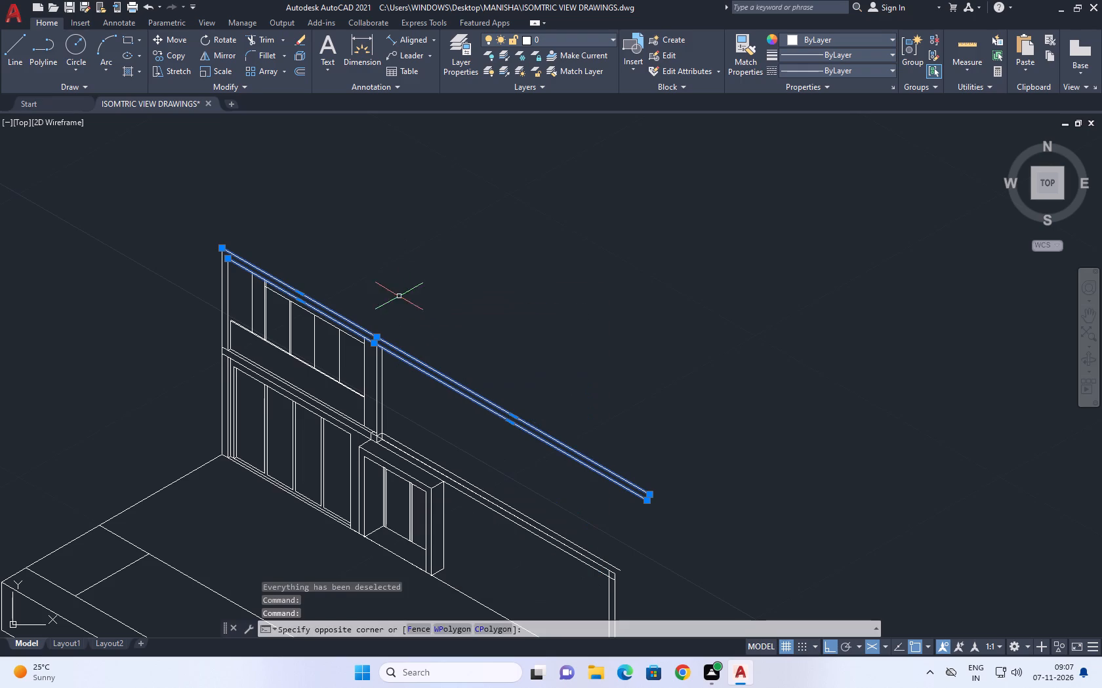
pyautogui.rightClick(448, 284)
pyautogui.click(509, 485)
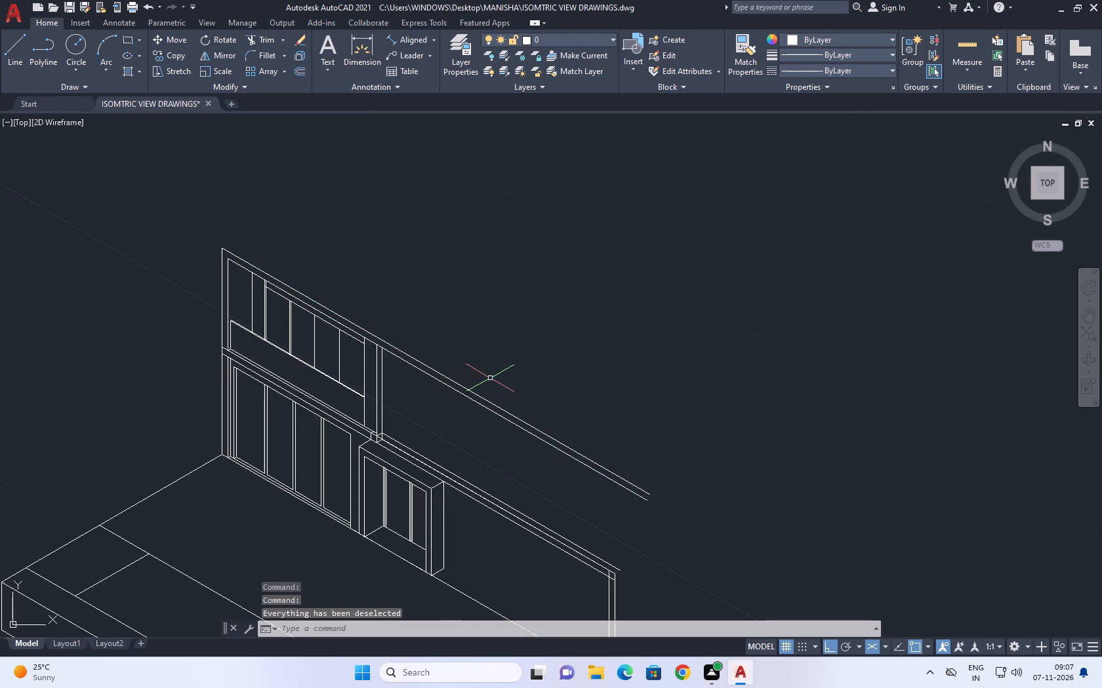
# Examine the post, its base junction with the ledge and the sloping top lines running beyond it.
pyautogui.moveTo(539, 414); pyautogui.dragTo(535, 371, button='middle')
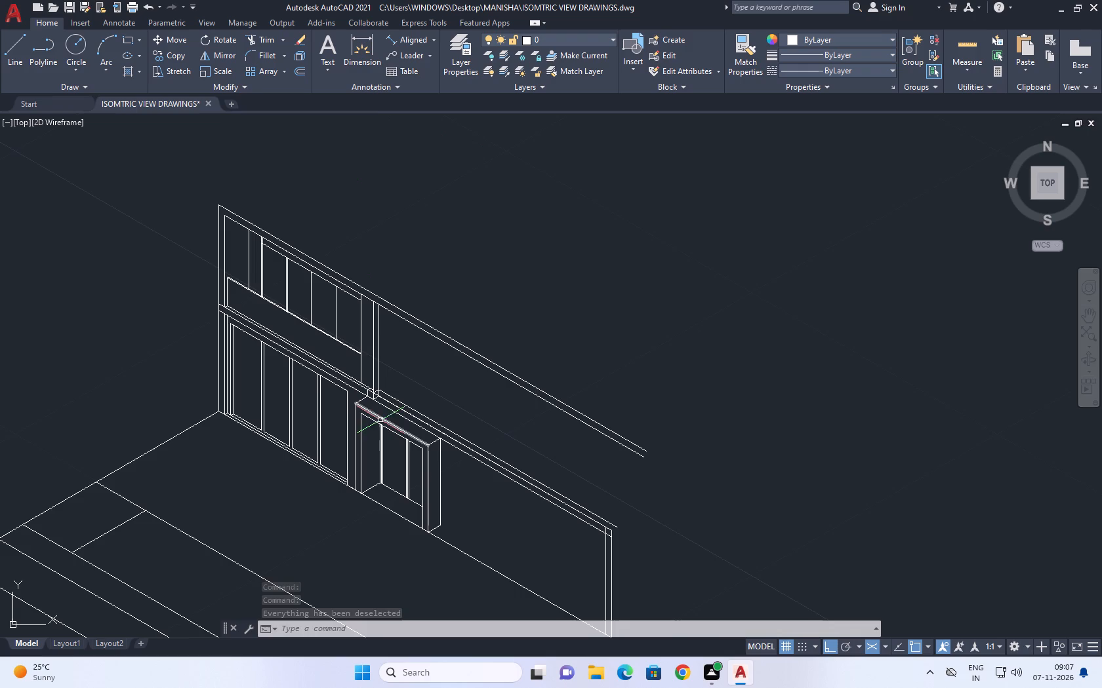
pyautogui.scroll(2, 377, 361)
pyautogui.moveTo(373, 366); pyautogui.dragTo(382, 377, button='middle')
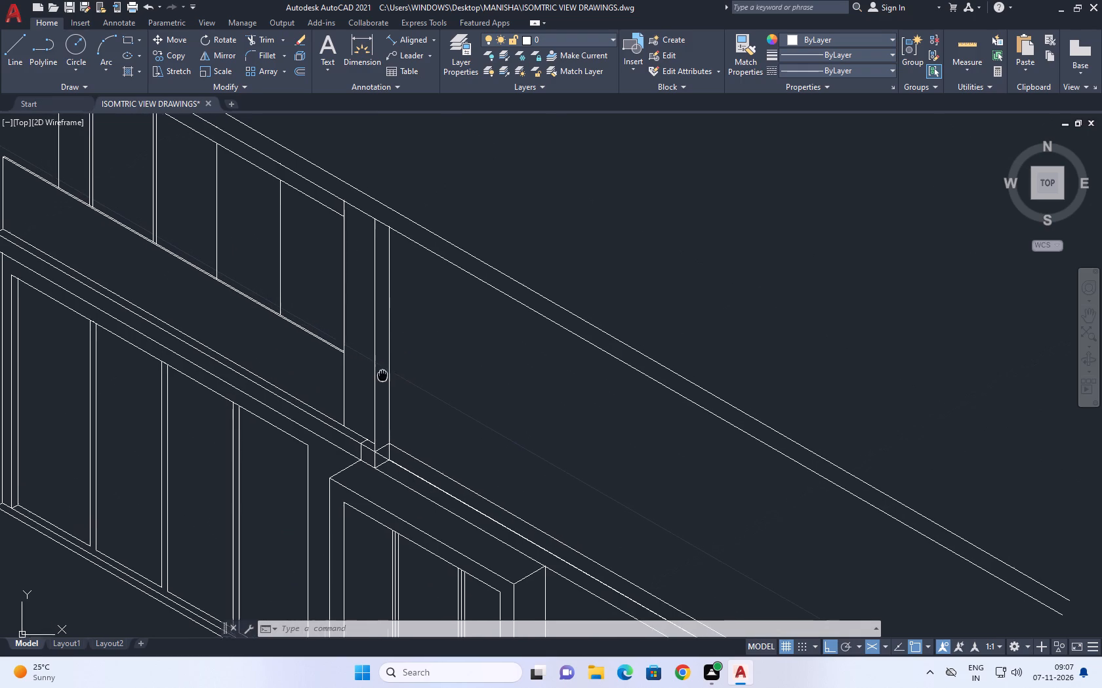
pyautogui.moveTo(382, 377); pyautogui.dragTo(386, 380, button='middle')
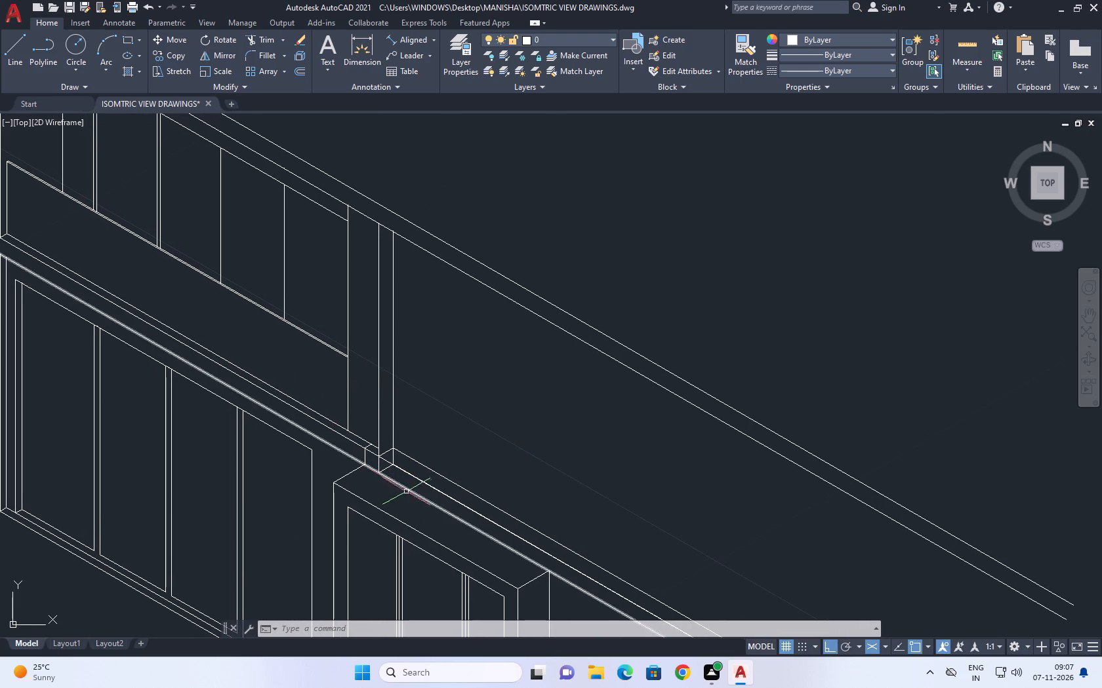
pyautogui.moveTo(382, 284); pyautogui.dragTo(399, 335, button='middle')
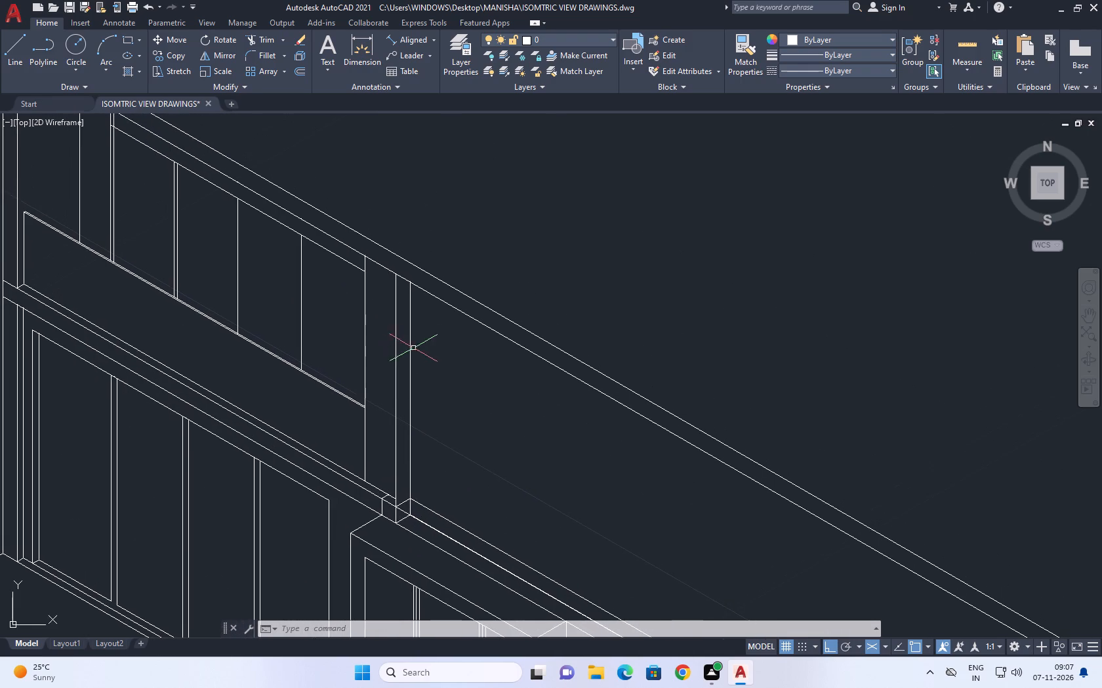
pyautogui.scroll(-2, 394, 286)
pyautogui.moveTo(463, 313); pyautogui.dragTo(473, 392, button='middle')
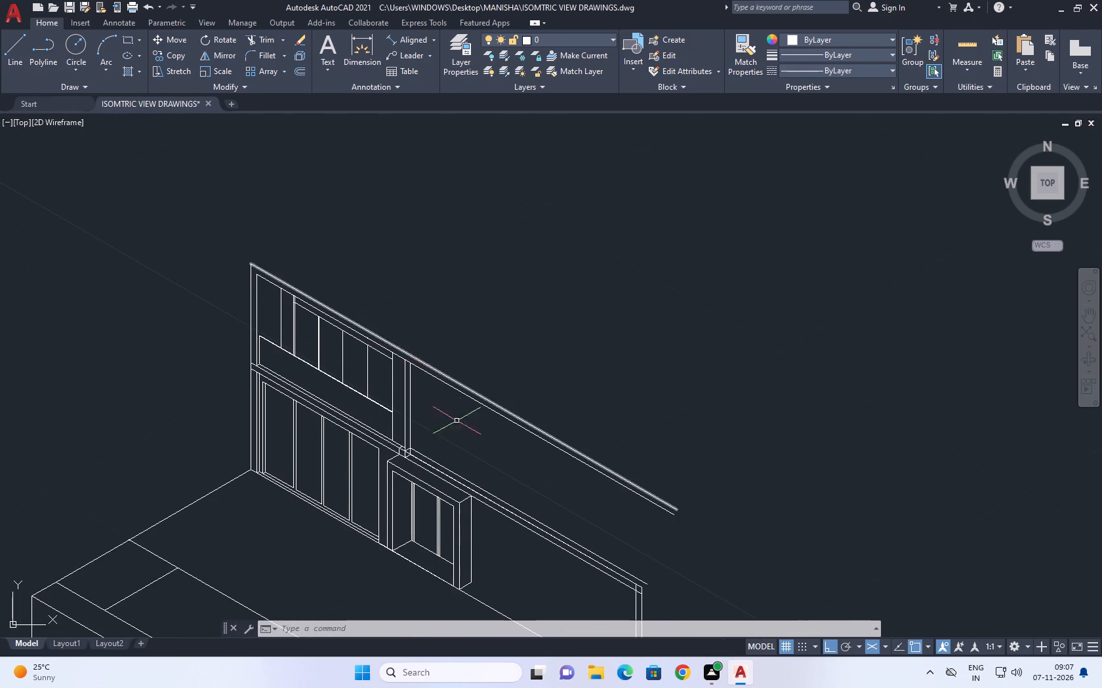
pyautogui.moveTo(477, 425); pyautogui.dragTo(464, 331, button='middle')
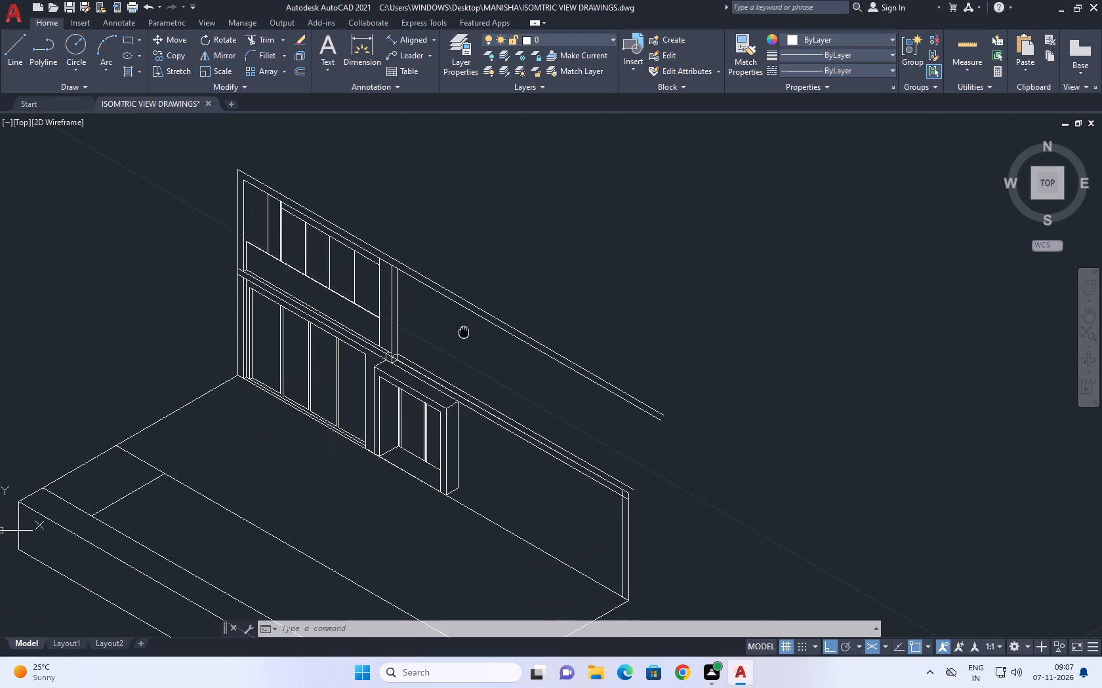
pyautogui.moveTo(464, 331); pyautogui.dragTo(468, 346, button='middle')
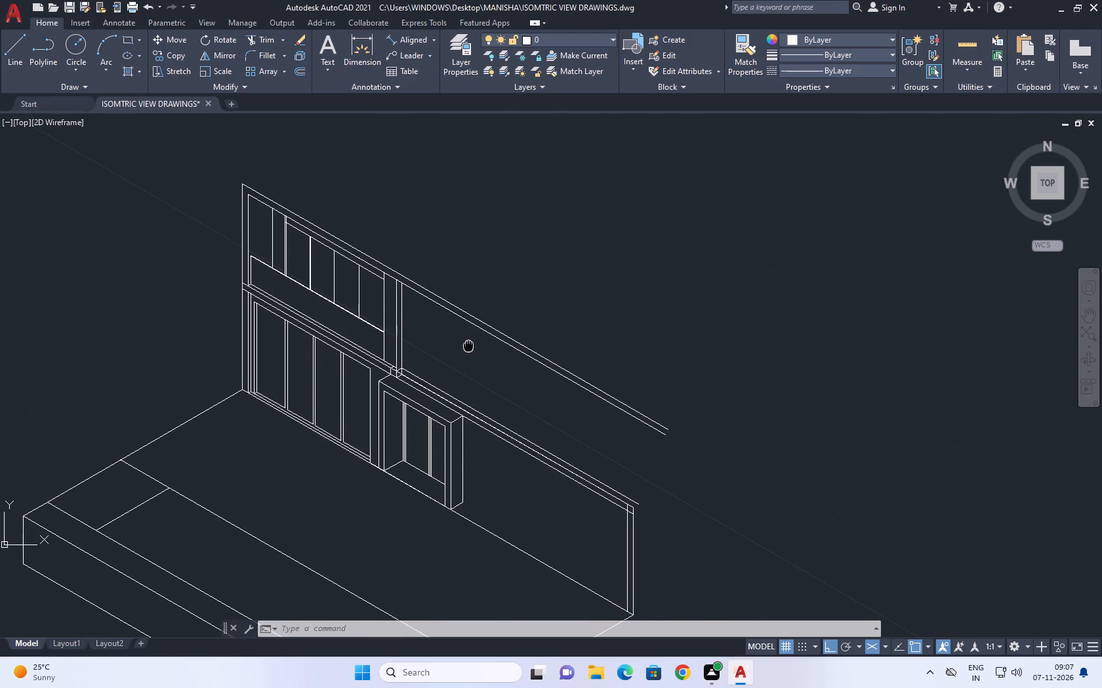
pyautogui.moveTo(468, 346); pyautogui.dragTo(468, 347, button='middle')
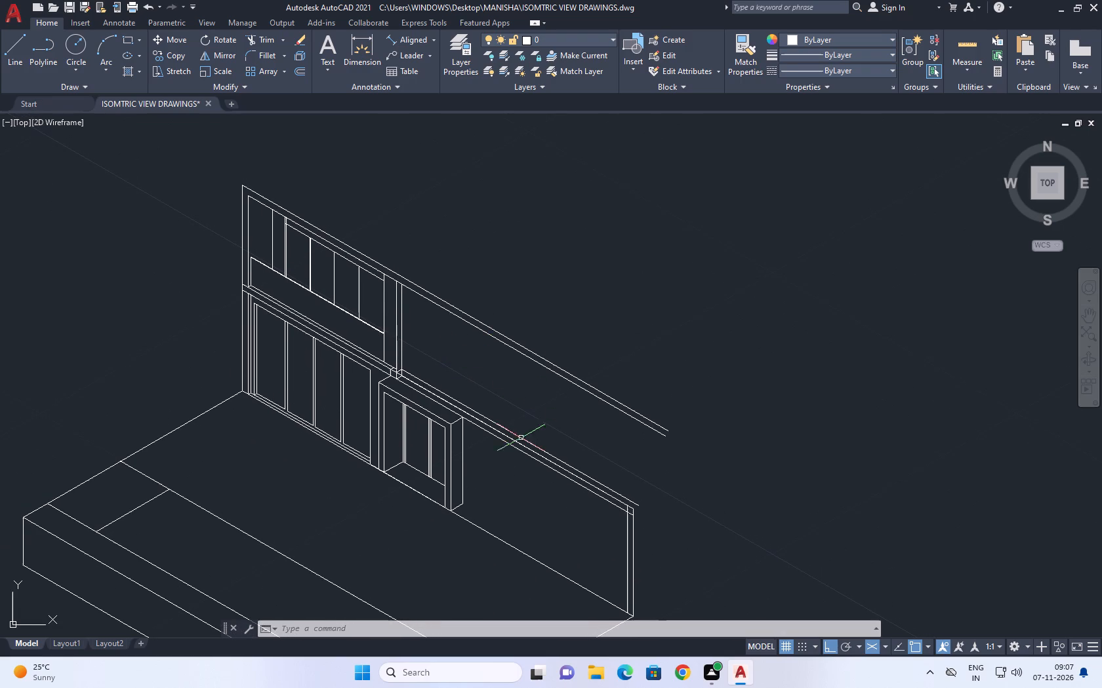
# Shorten the ledge's rear upper line by stretching its far endpoint back along the line, just above the wall's end corner.
pyautogui.moveTo(533, 470); pyautogui.dragTo(491, 370, button='middle')
pyautogui.scroll(2, 596, 404)
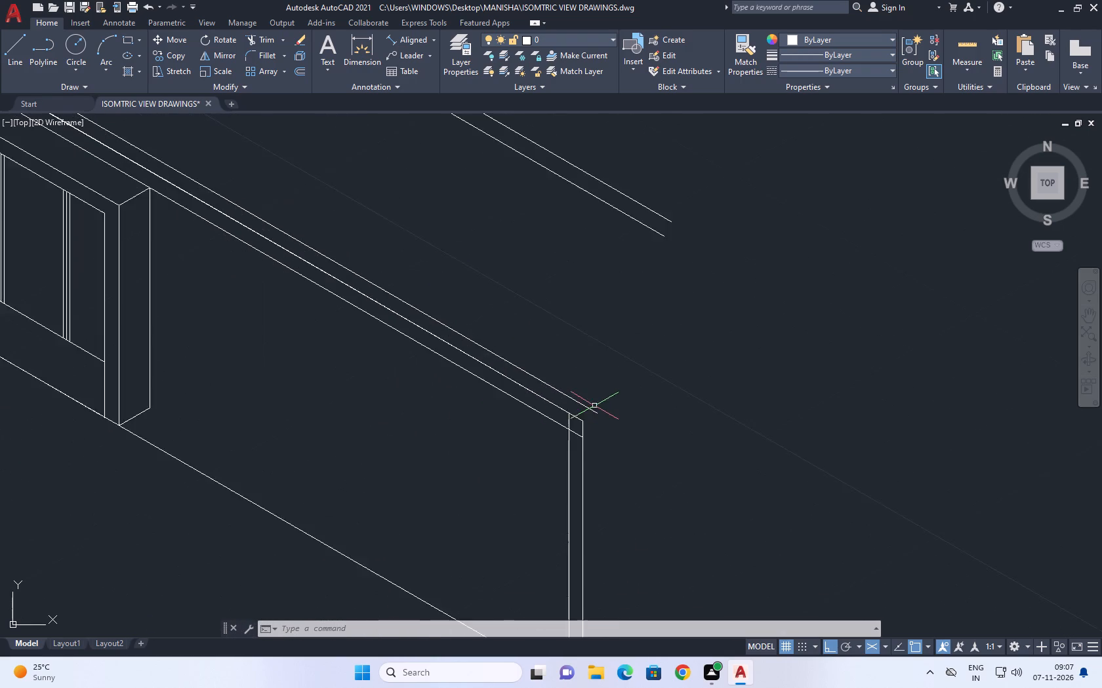
pyautogui.scroll(1, 594, 406)
pyautogui.click(593, 417)
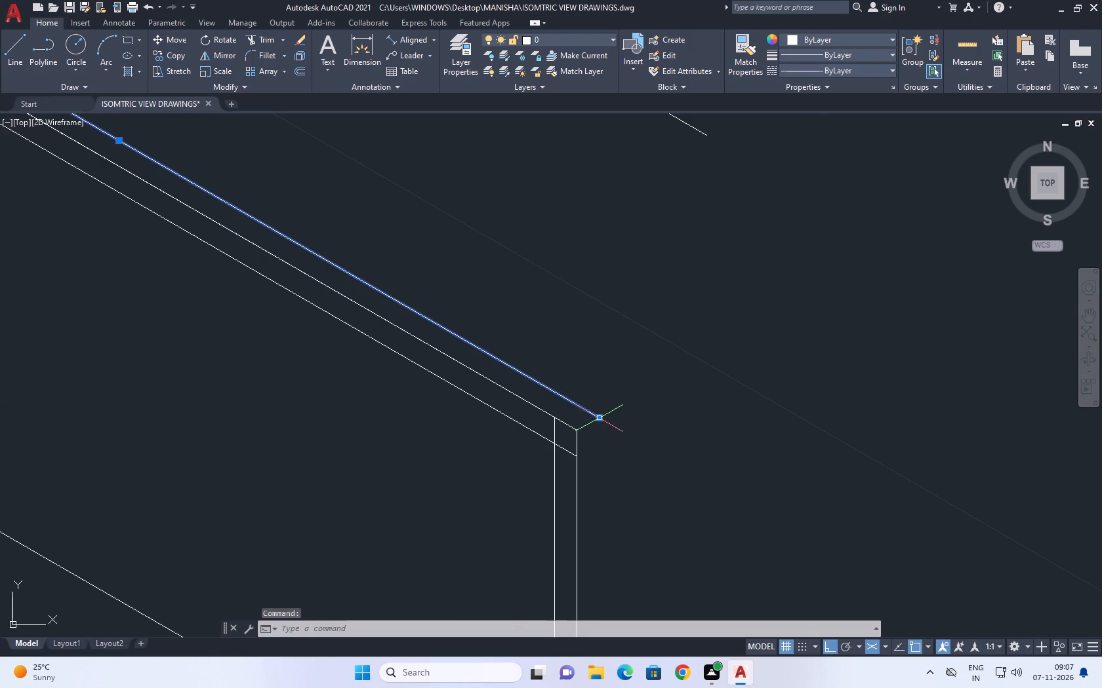
pyautogui.click(598, 419)
pyautogui.click(563, 400)
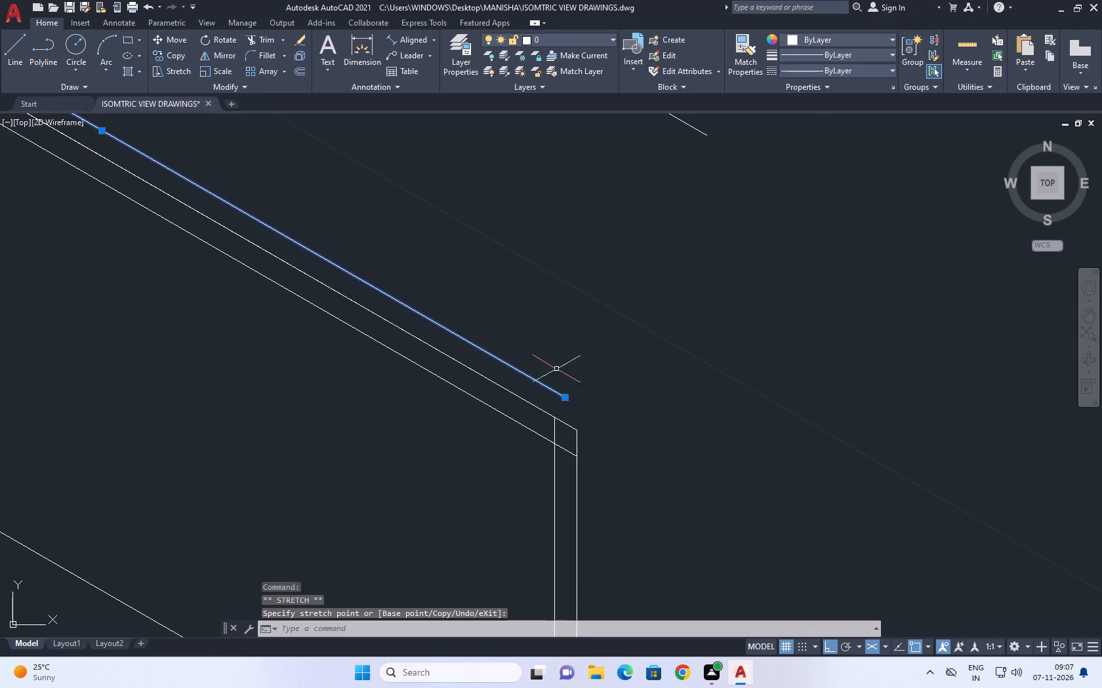
pyautogui.scroll(-2, 556, 369)
pyautogui.press('Escape')
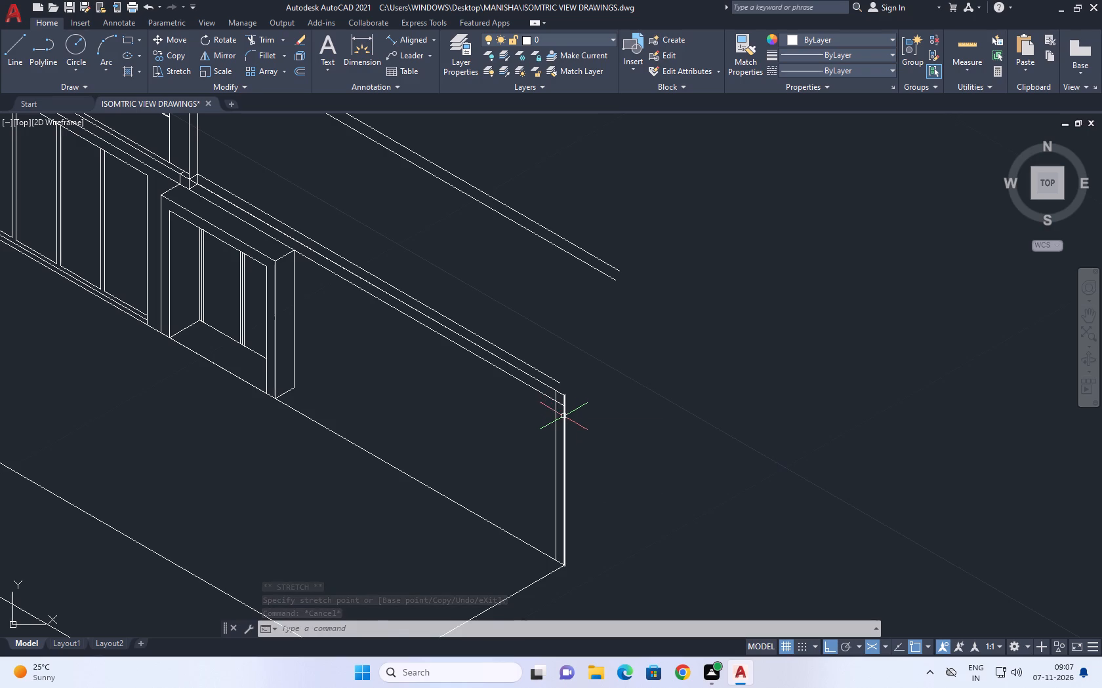
# Copy the inner vertical line at the wall's far end along the wall toward the doorway, trying 0.5 before undoing it and using 0.05.
pyautogui.scroll(-1, 560, 414)
pyautogui.moveTo(555, 425); pyautogui.dragTo(574, 428, button='middle')
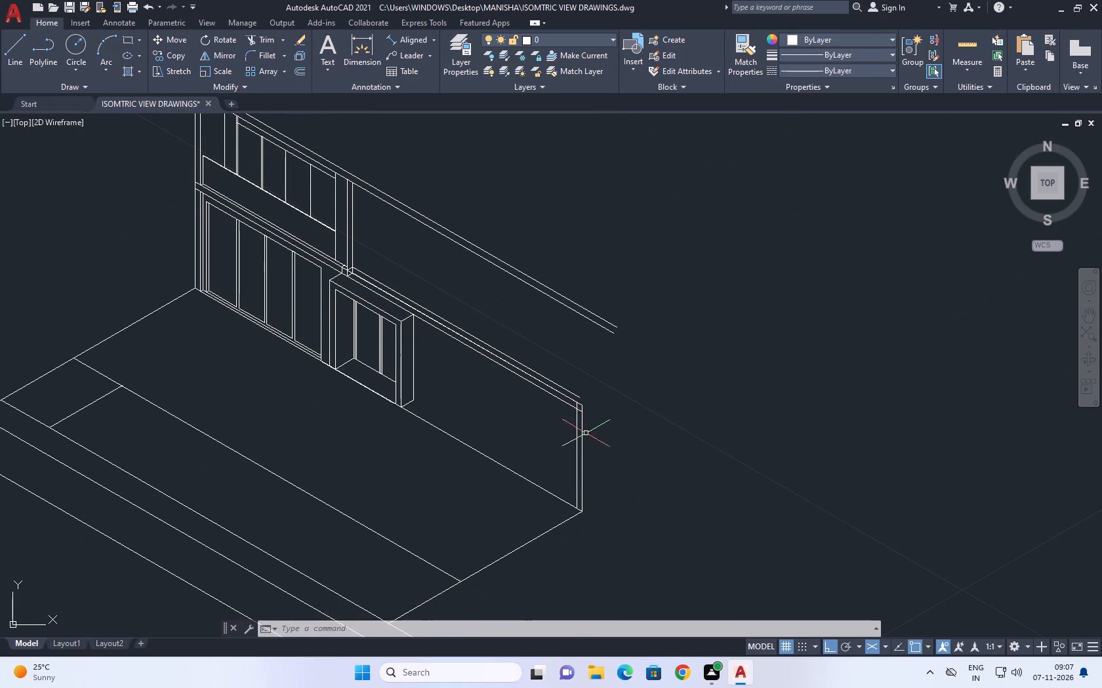
pyautogui.scroll(2, 578, 431)
pyautogui.moveTo(539, 408); pyautogui.dragTo(597, 415, button='middle')
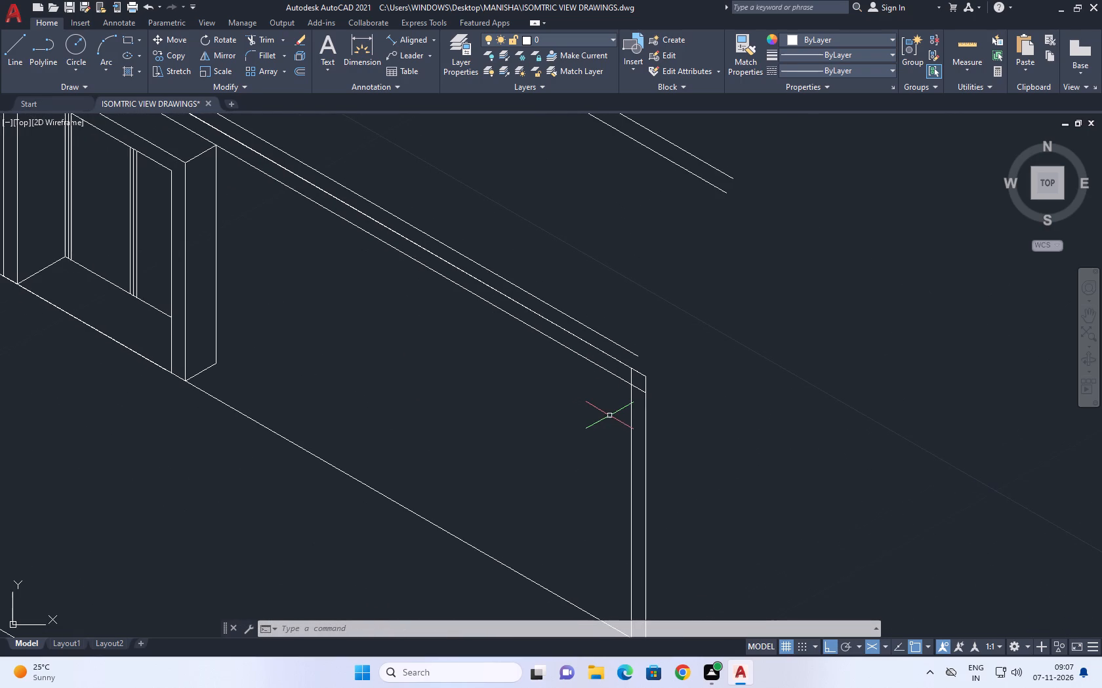
pyautogui.scroll(-1, 643, 426)
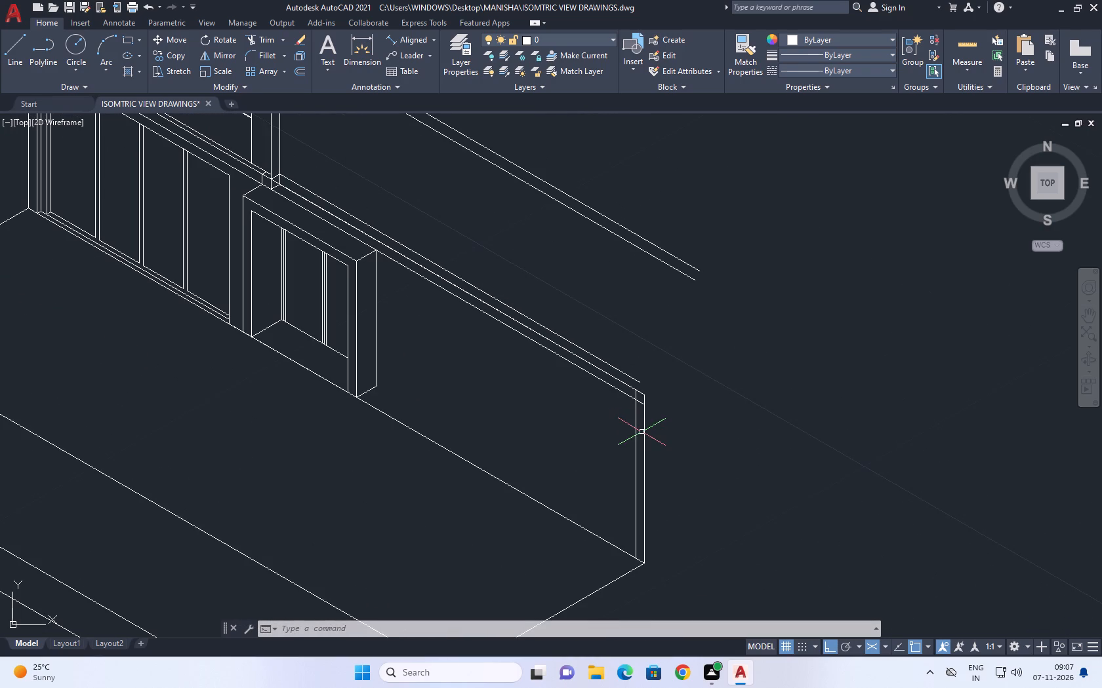
pyautogui.click(636, 429)
pyautogui.moveTo(556, 397); pyautogui.dragTo(568, 420, button='middle')
pyautogui.press('c')
pyautogui.press('o')
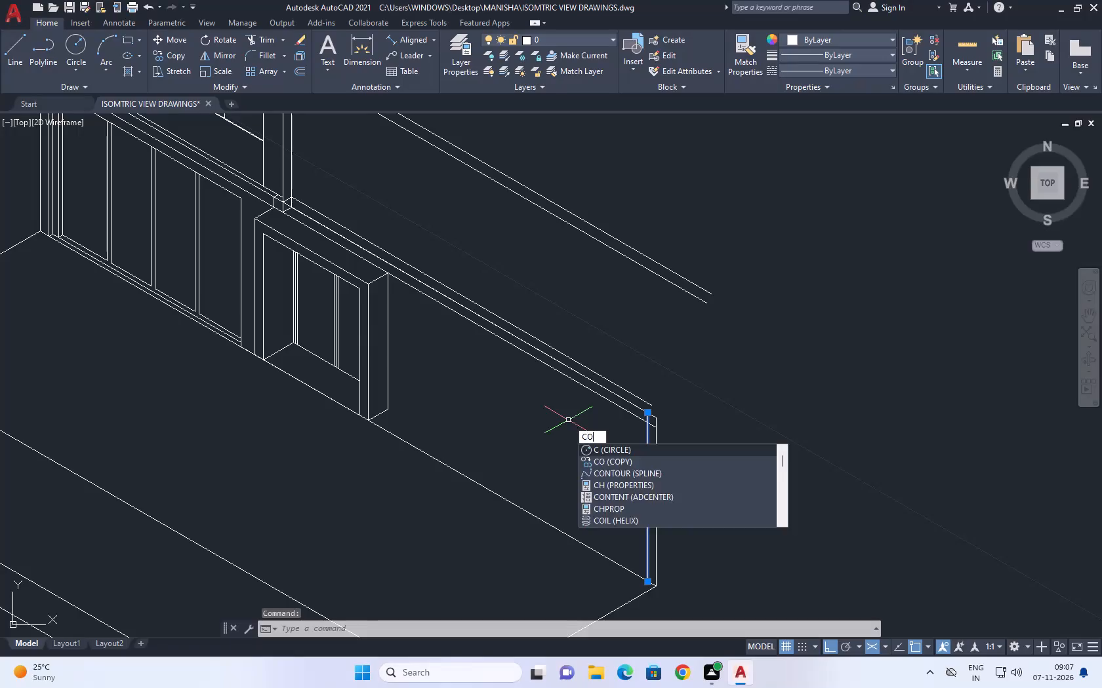
pyautogui.press('space')
pyautogui.scroll(-1, 573, 421)
pyautogui.click(585, 430)
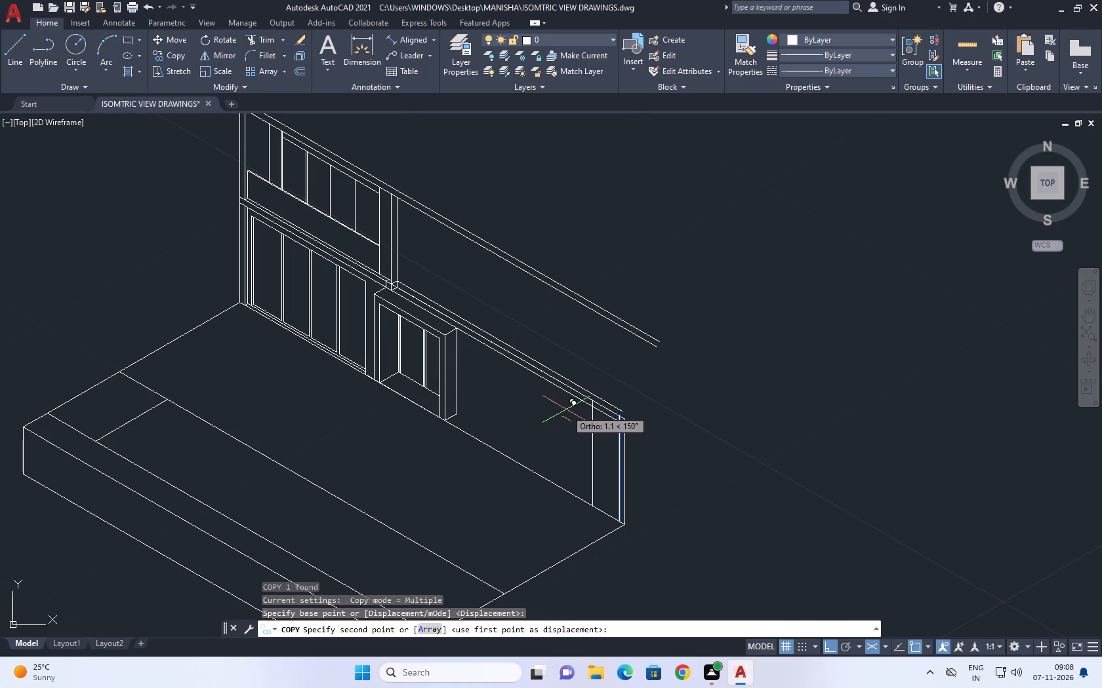
pyautogui.write('0.5')
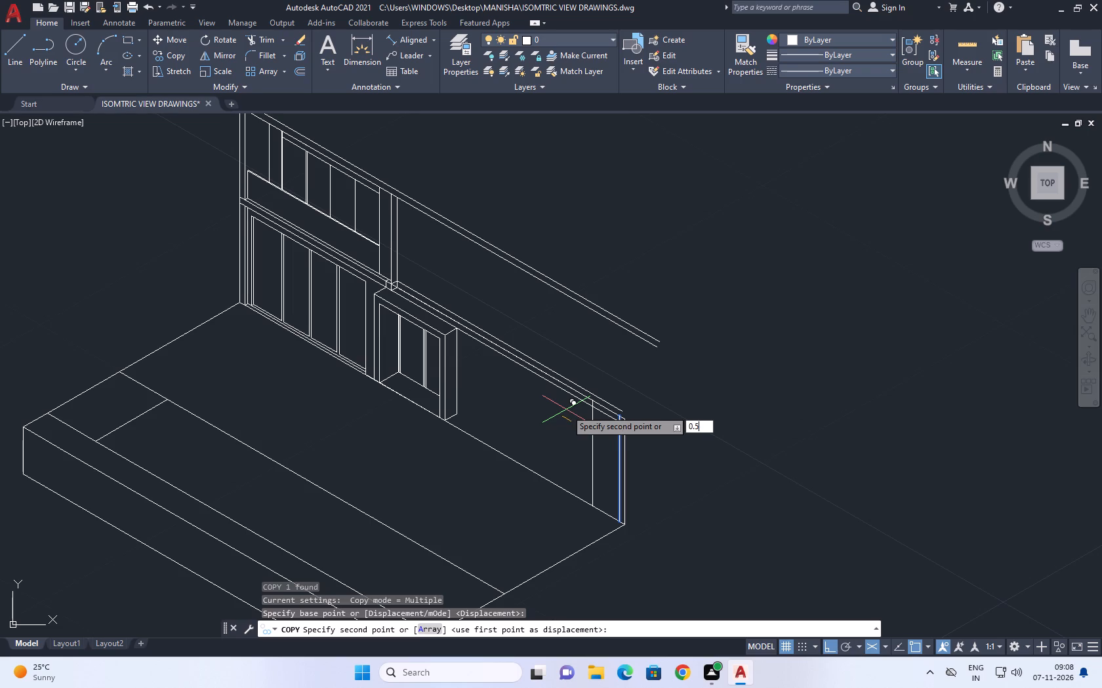
pyautogui.press('Return')
pyautogui.hotkey('ctrl', 'z')
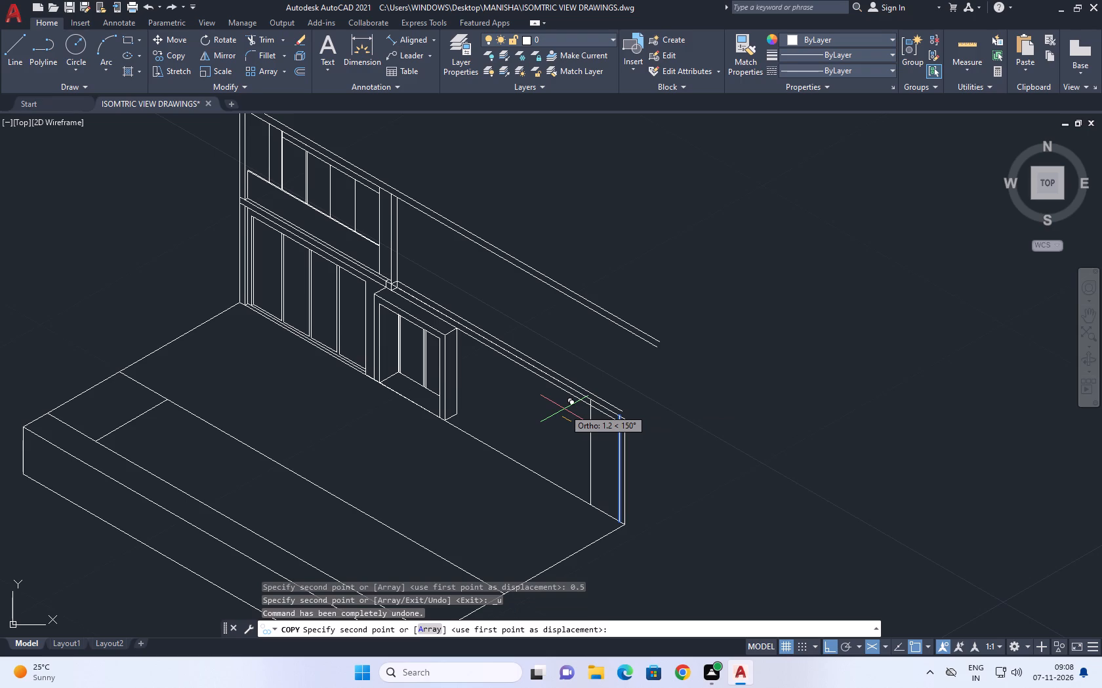
pyautogui.write('0.0')
pyautogui.press('5')
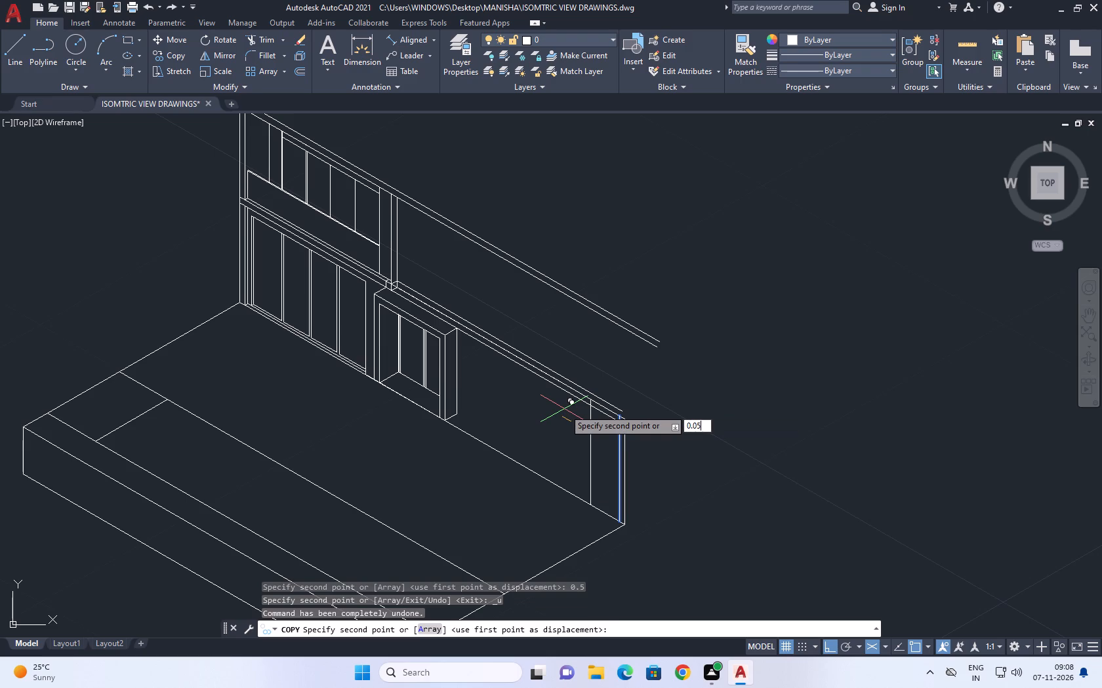
pyautogui.press('Return')
pyautogui.scroll(1, 569, 454)
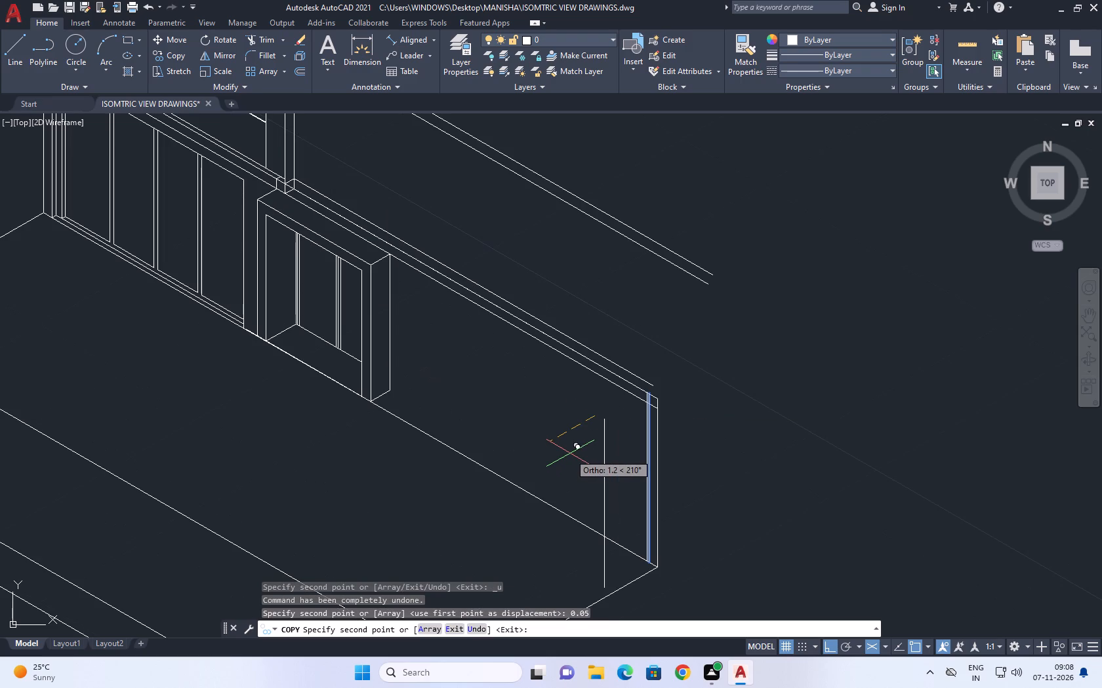
pyautogui.press('space')
# Trim the two inner vertical lines above the ledge's lower line, and that line's stub beyond the inner verticals at the wall's far end.
pyautogui.moveTo(582, 406); pyautogui.dragTo(600, 444, button='middle')
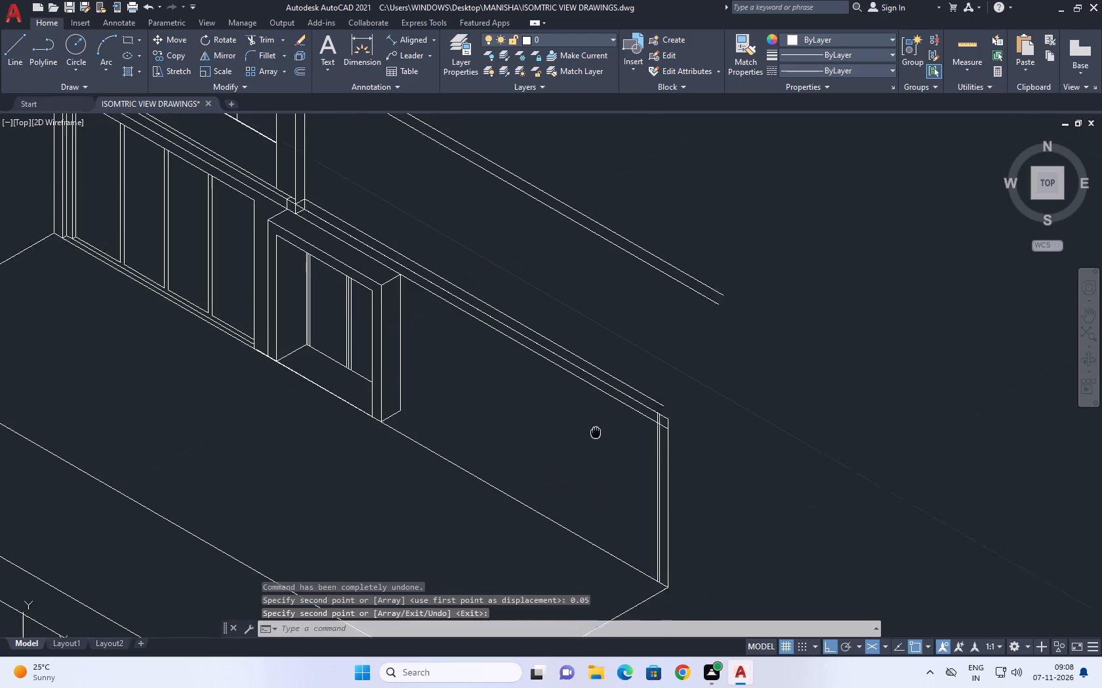
pyautogui.moveTo(600, 444); pyautogui.dragTo(604, 451, button='middle')
pyautogui.moveTo(264, 41); pyautogui.dragTo(275, 45)
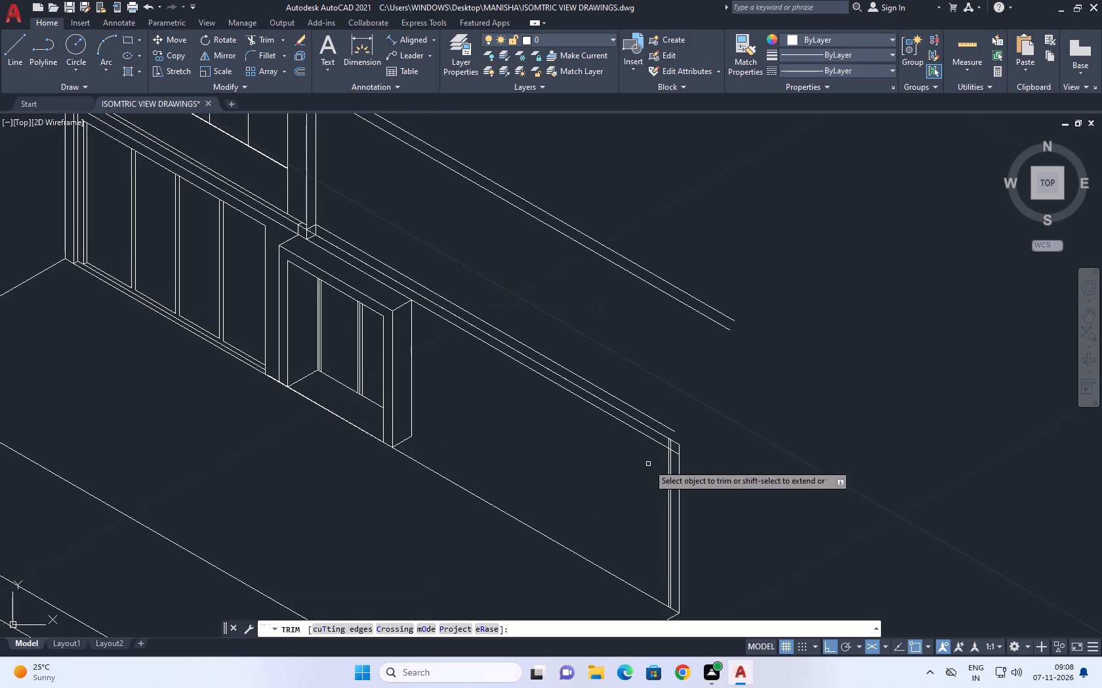
pyautogui.scroll(6, 668, 463)
pyautogui.click(583, 215)
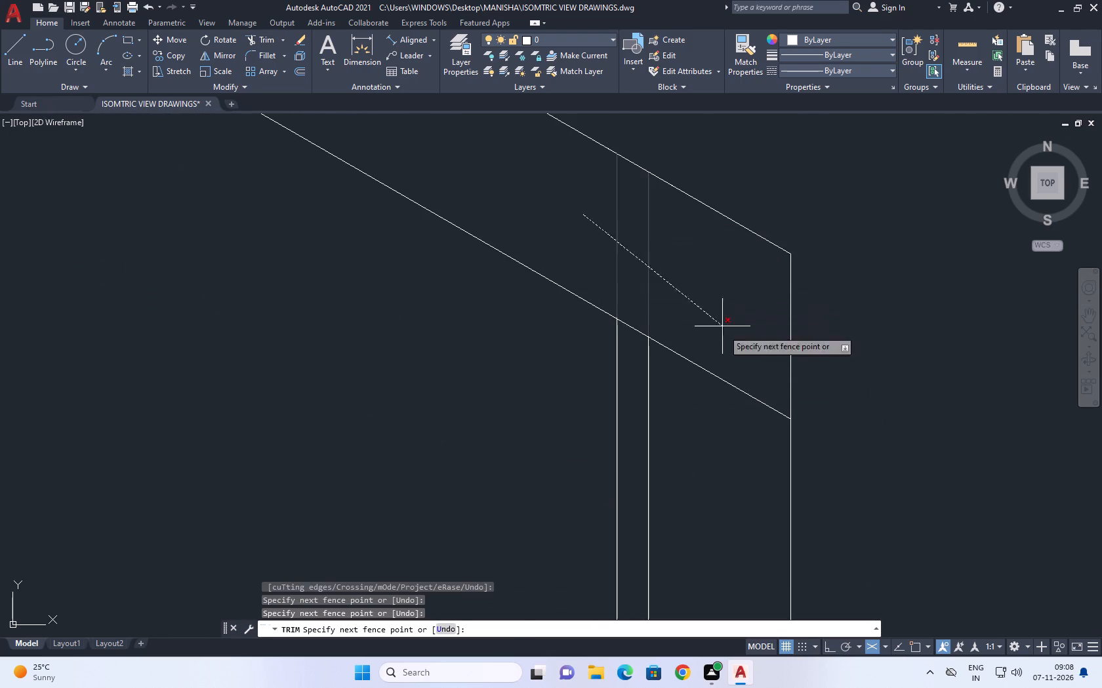
pyautogui.moveTo(729, 415); pyautogui.dragTo(732, 426)
pyautogui.rightClick(687, 281)
pyautogui.click(737, 305)
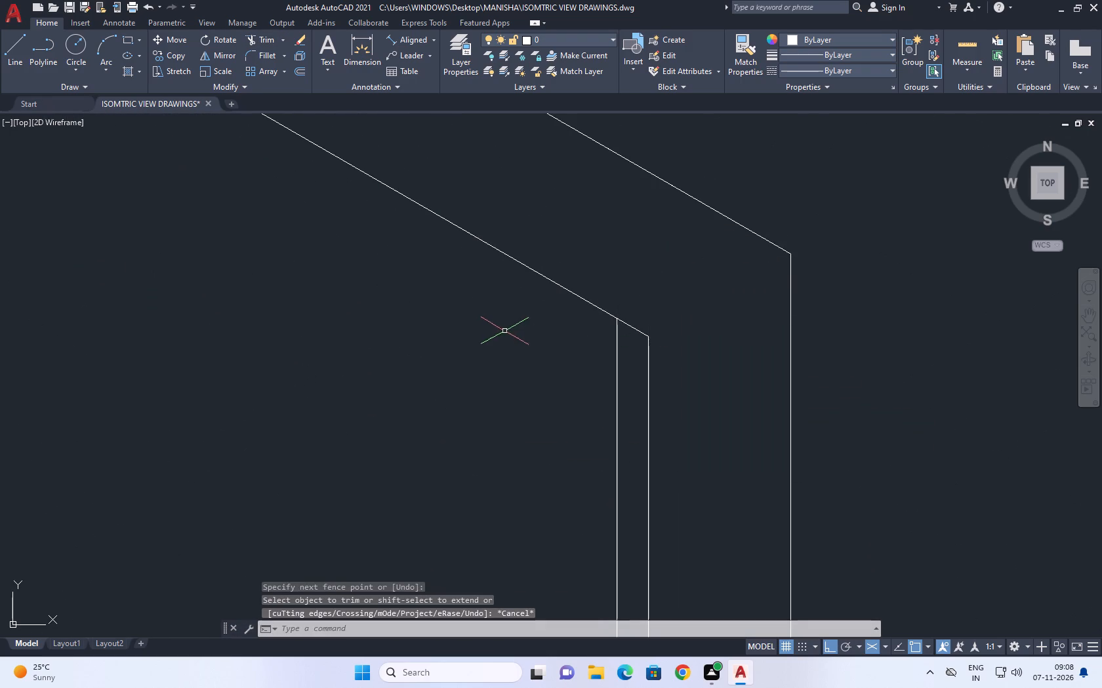
# Copy the projecting doorway frame's rear vertical edge in the right isoplane, trying 0.05 before undoing it and using 0.1 along the receding direction.
pyautogui.moveTo(505, 331); pyautogui.dragTo(659, 358, button='middle')
pyautogui.scroll(-2, 669, 354)
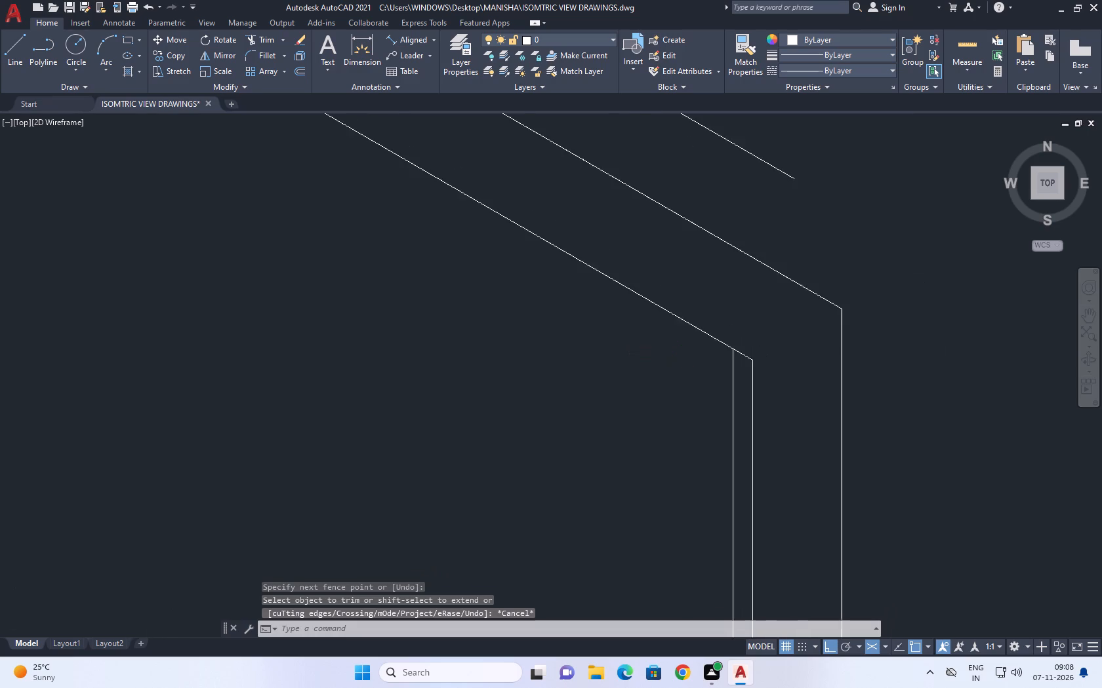
pyautogui.scroll(-2, 603, 316)
pyautogui.scroll(-4, 513, 313)
pyautogui.scroll(2, 424, 278)
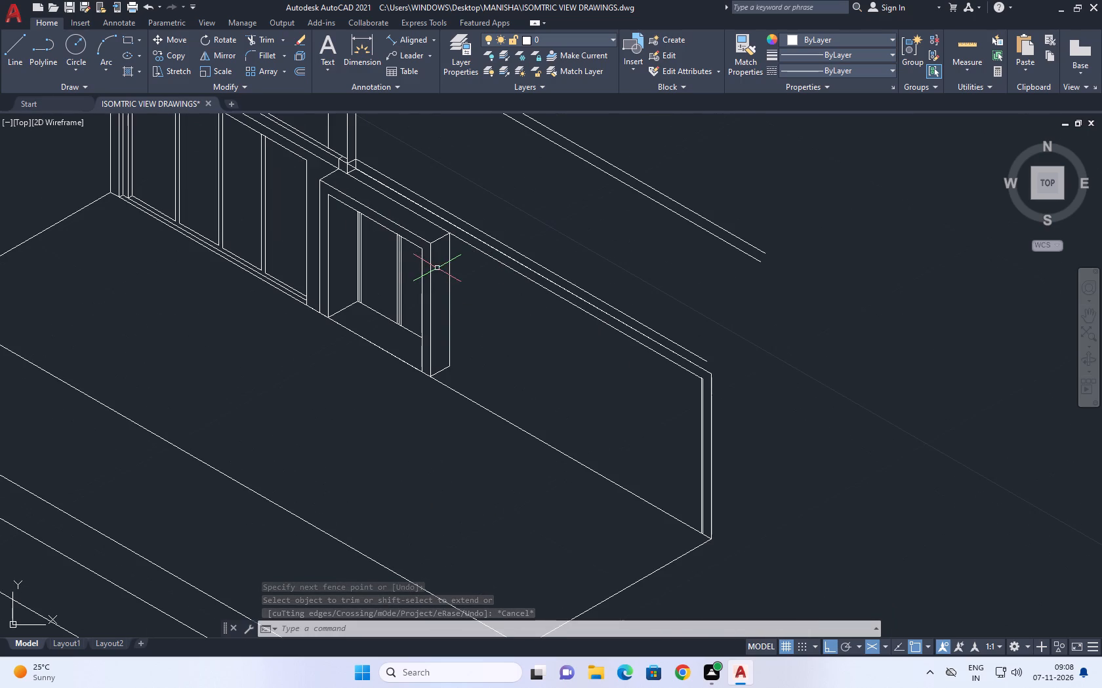
pyautogui.click(451, 274)
pyautogui.moveTo(466, 279); pyautogui.dragTo(497, 311, button='middle')
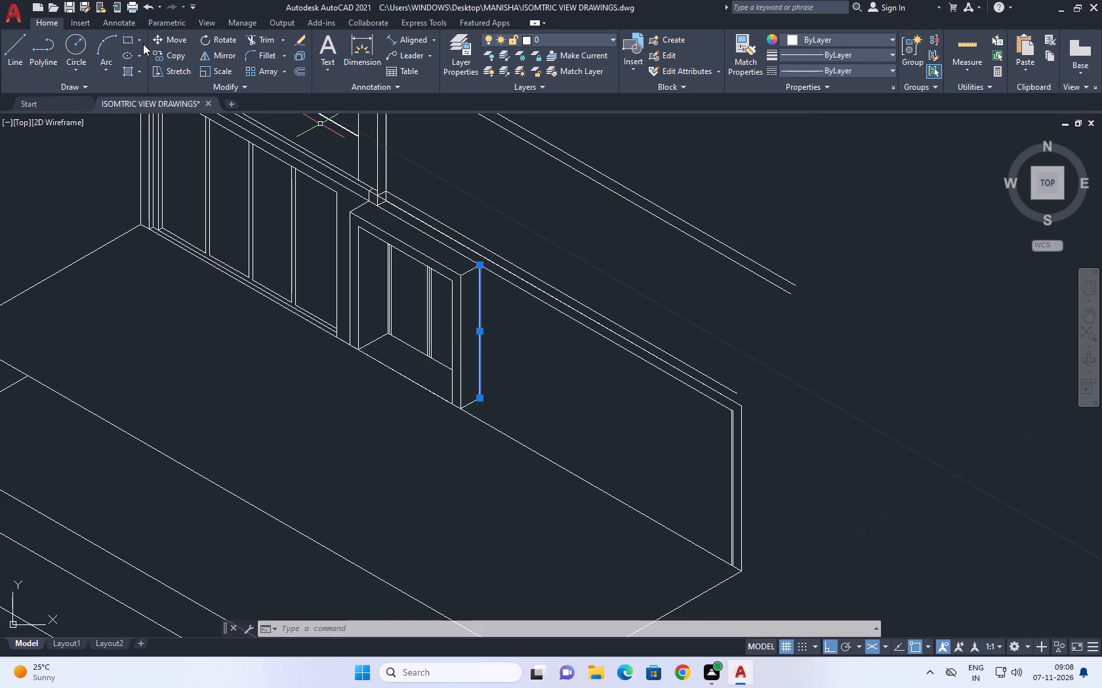
pyautogui.click(174, 53)
pyautogui.scroll(2, 481, 263)
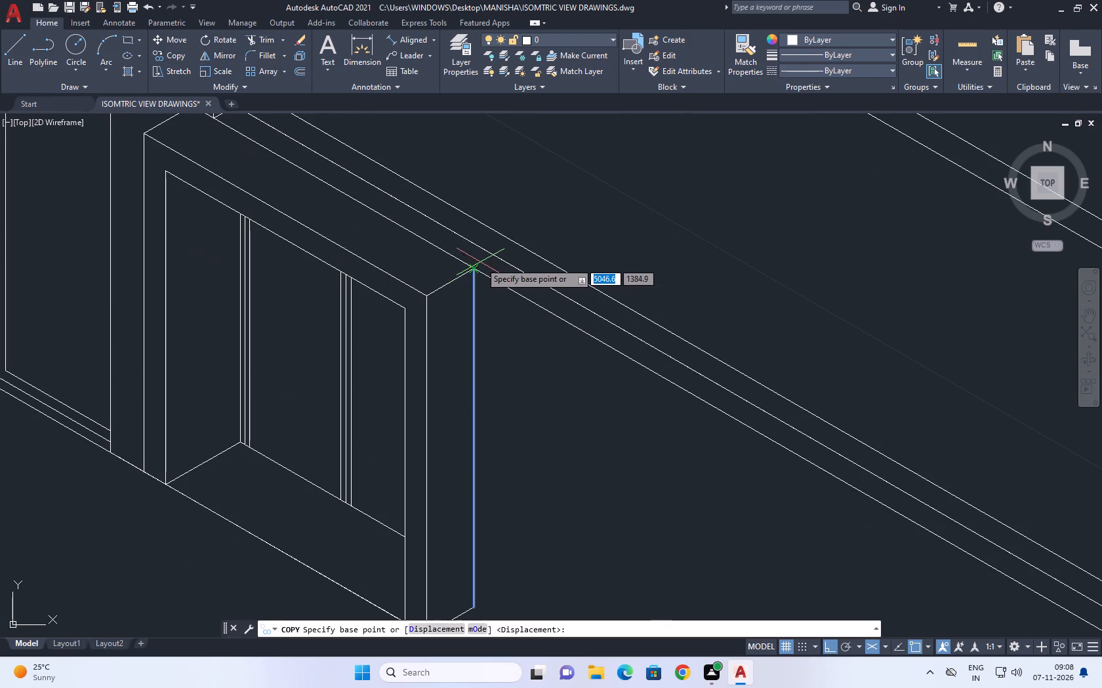
pyautogui.click(474, 269)
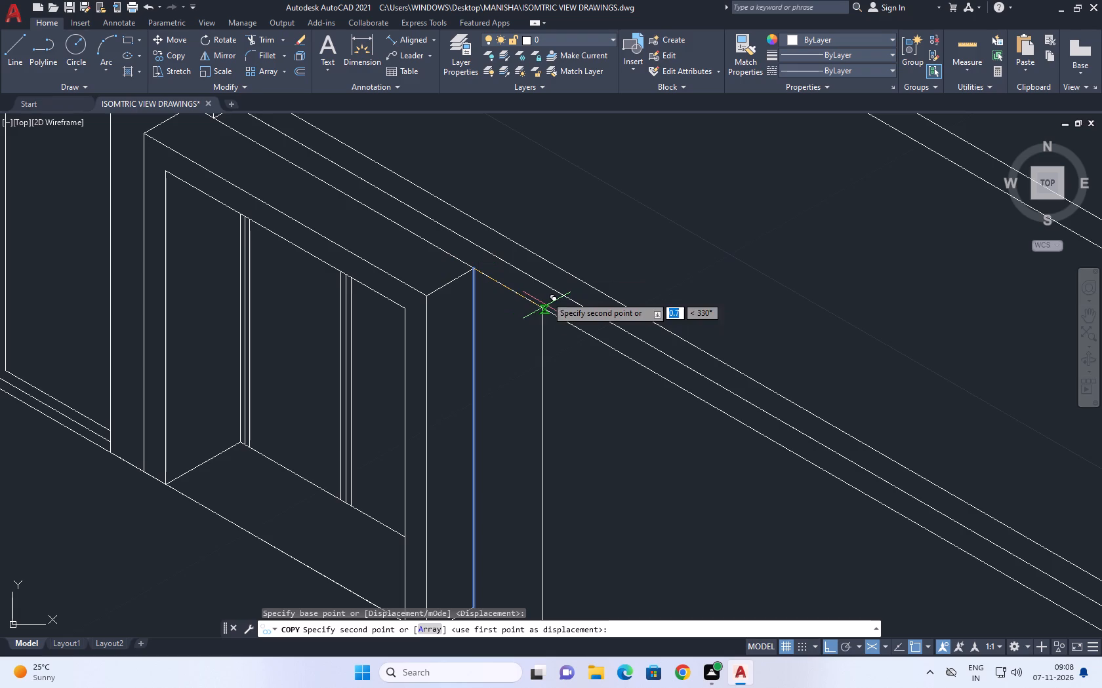
pyautogui.press('F5')
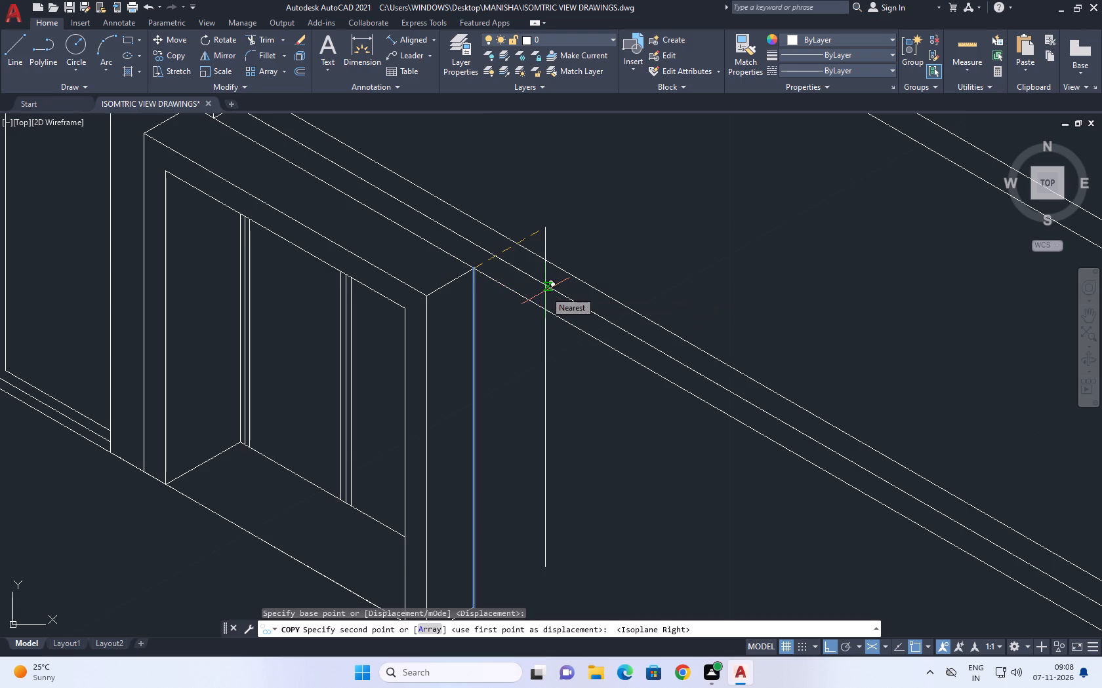
pyautogui.write('0.05')
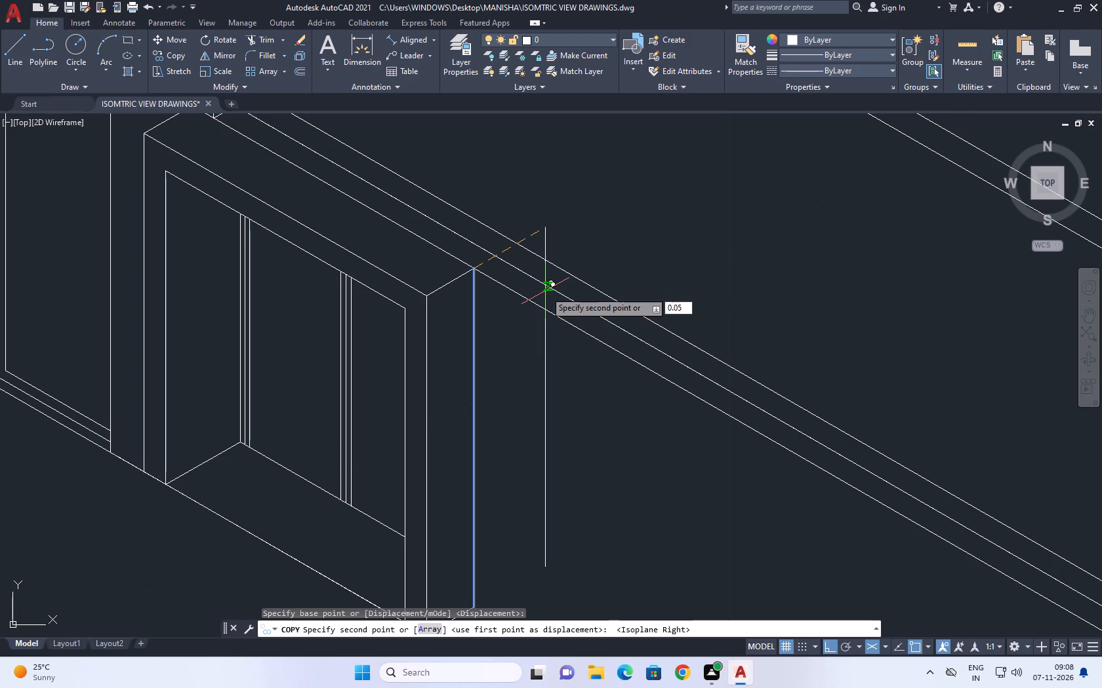
pyautogui.press('Return')
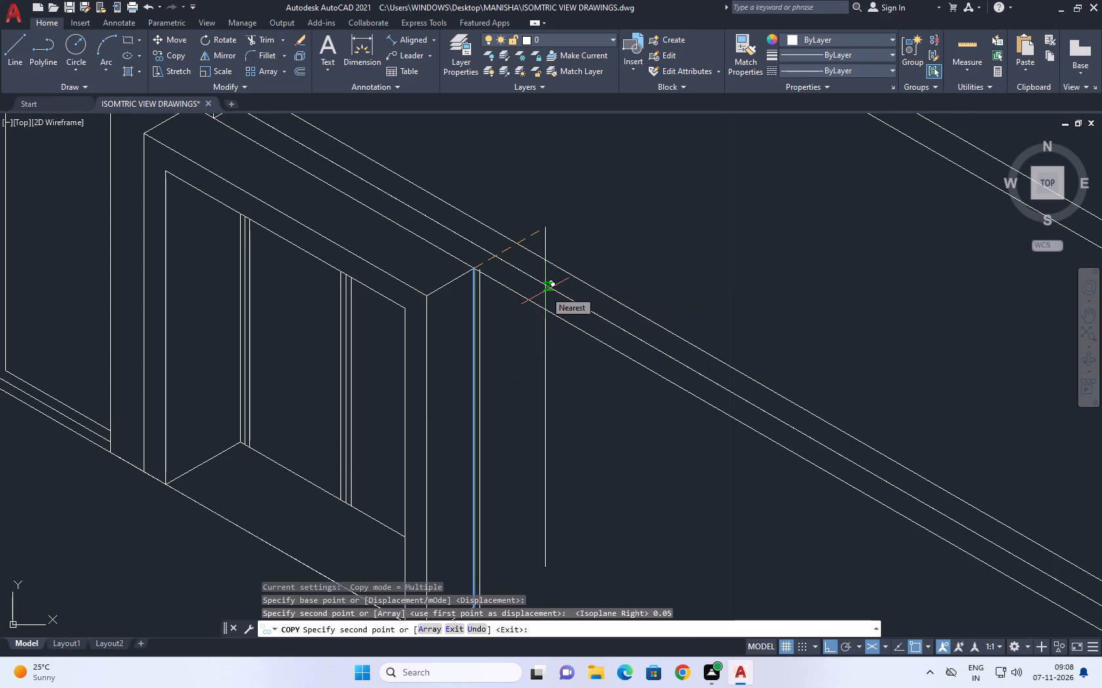
pyautogui.hotkey('ctrl', 'z')
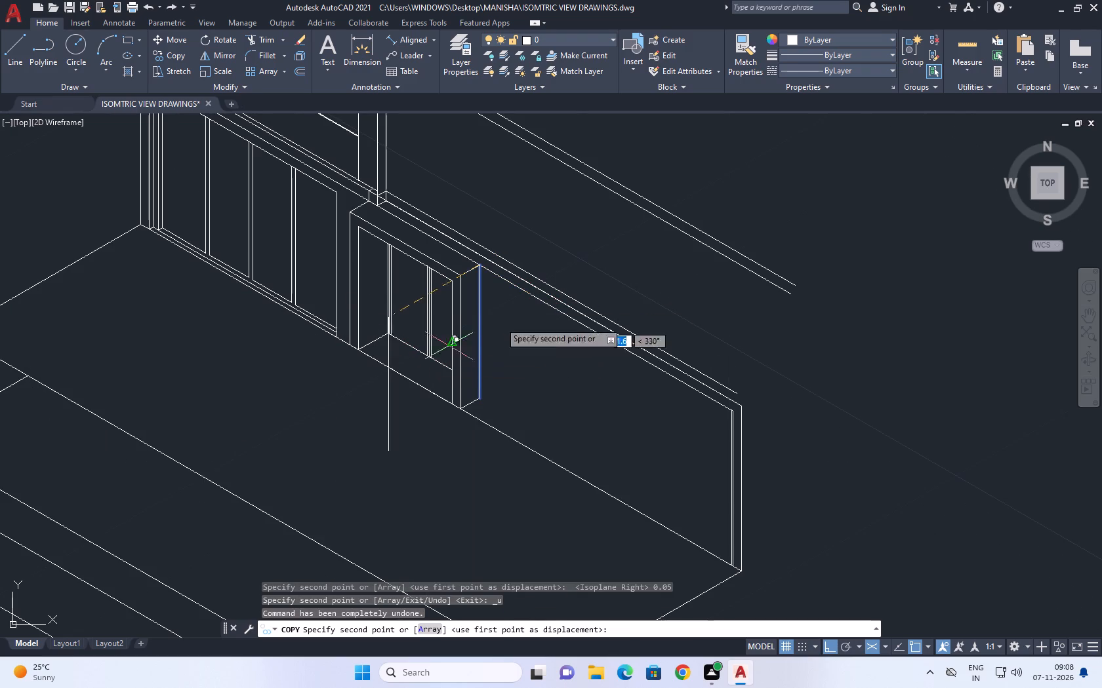
pyautogui.press('F5')
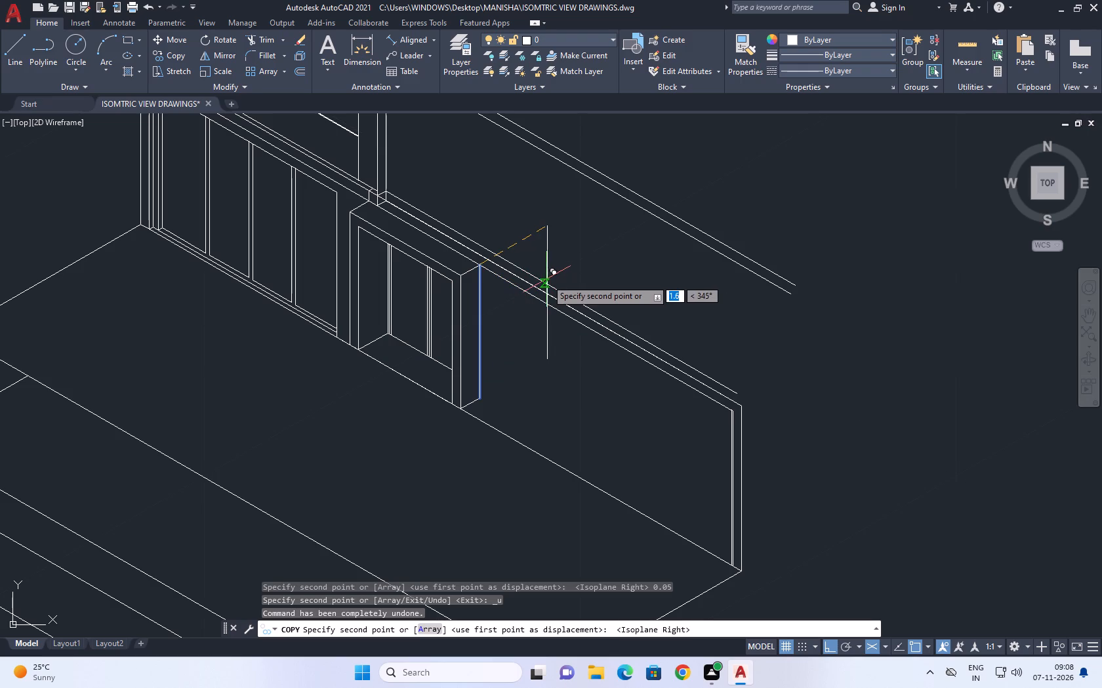
pyautogui.write('0.1')
pyautogui.press('Return')
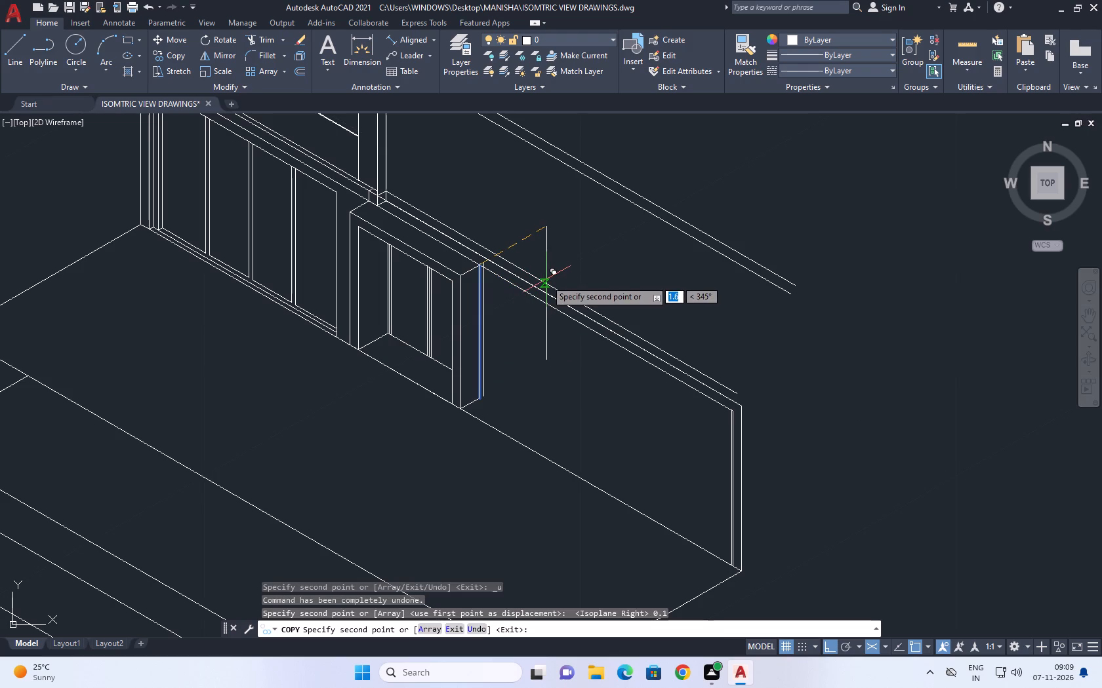
pyautogui.press('space')
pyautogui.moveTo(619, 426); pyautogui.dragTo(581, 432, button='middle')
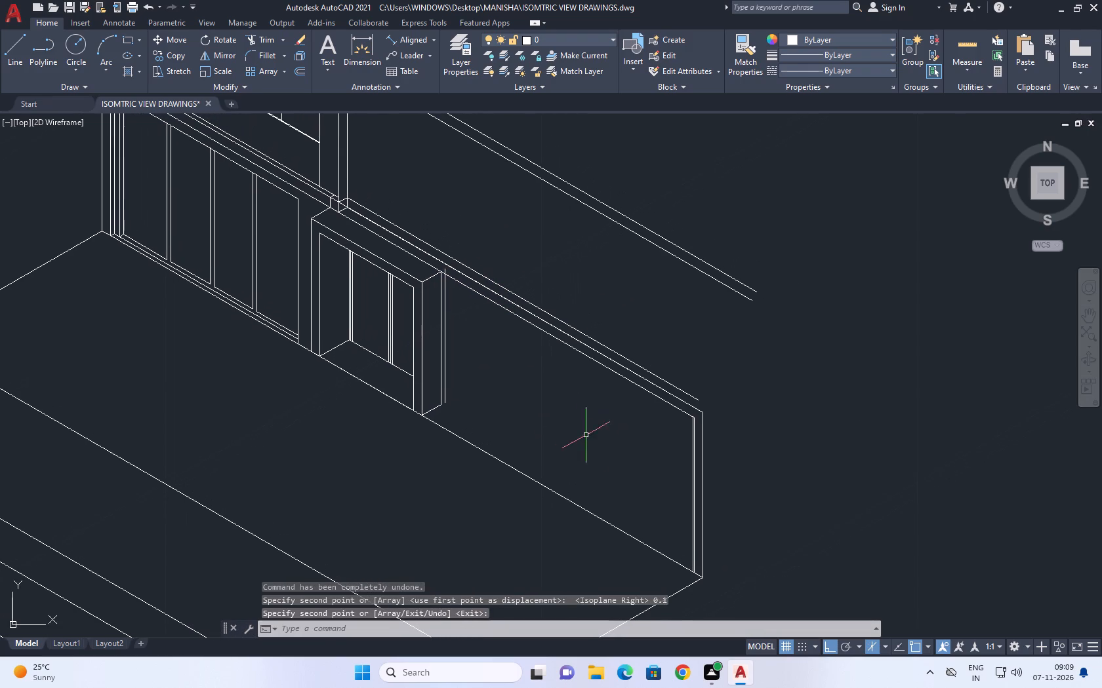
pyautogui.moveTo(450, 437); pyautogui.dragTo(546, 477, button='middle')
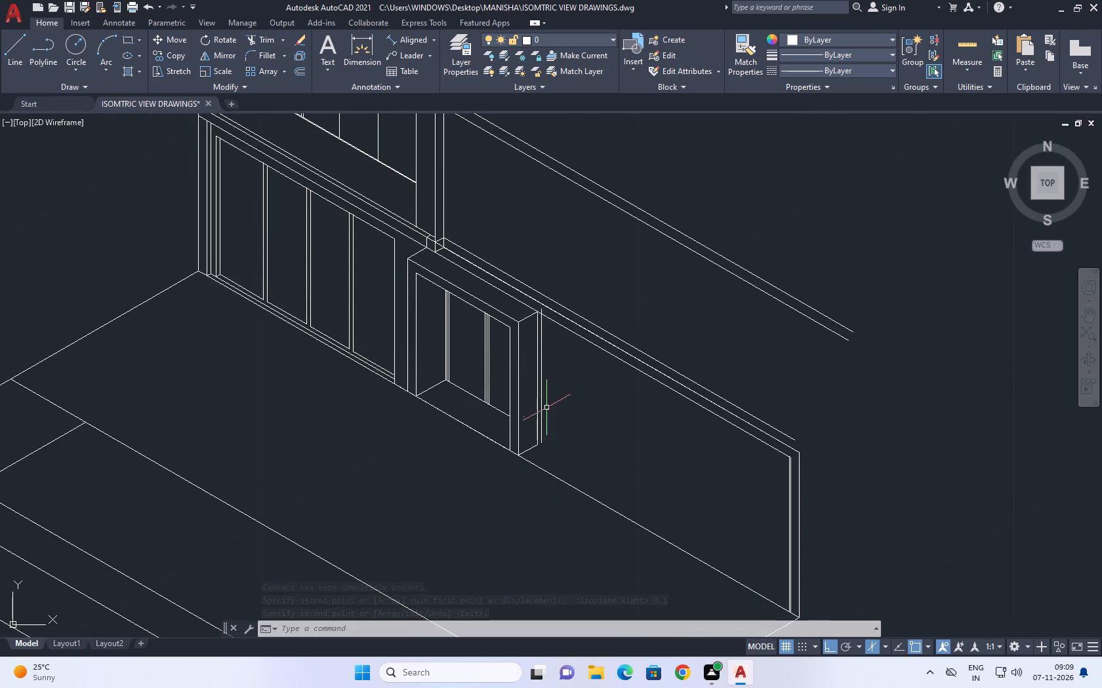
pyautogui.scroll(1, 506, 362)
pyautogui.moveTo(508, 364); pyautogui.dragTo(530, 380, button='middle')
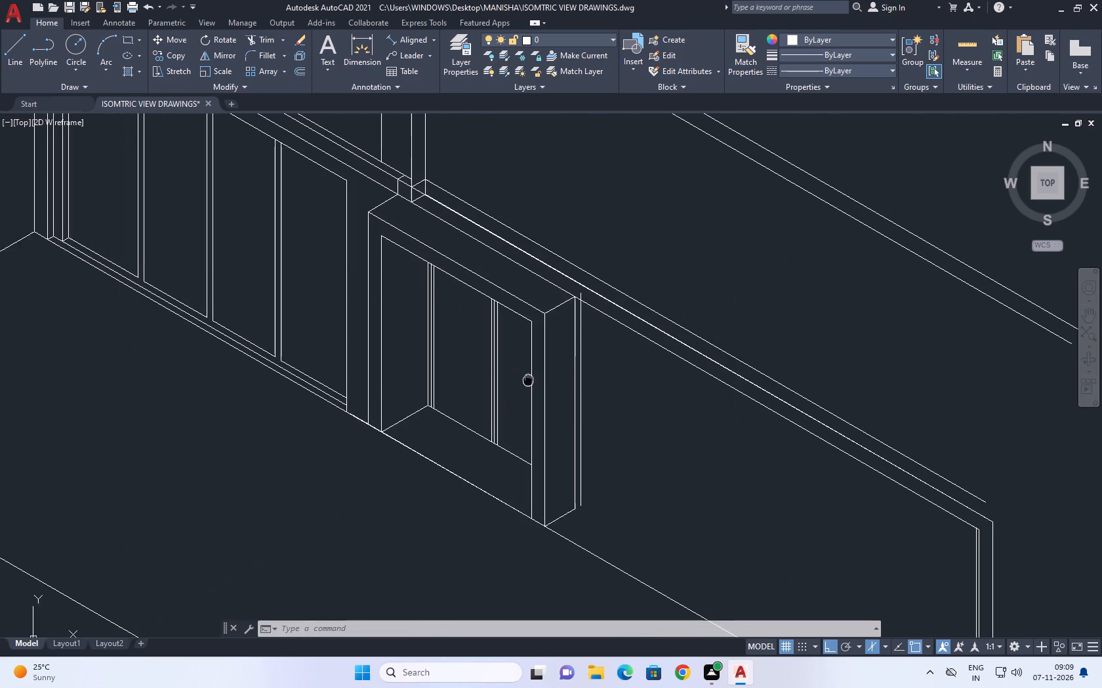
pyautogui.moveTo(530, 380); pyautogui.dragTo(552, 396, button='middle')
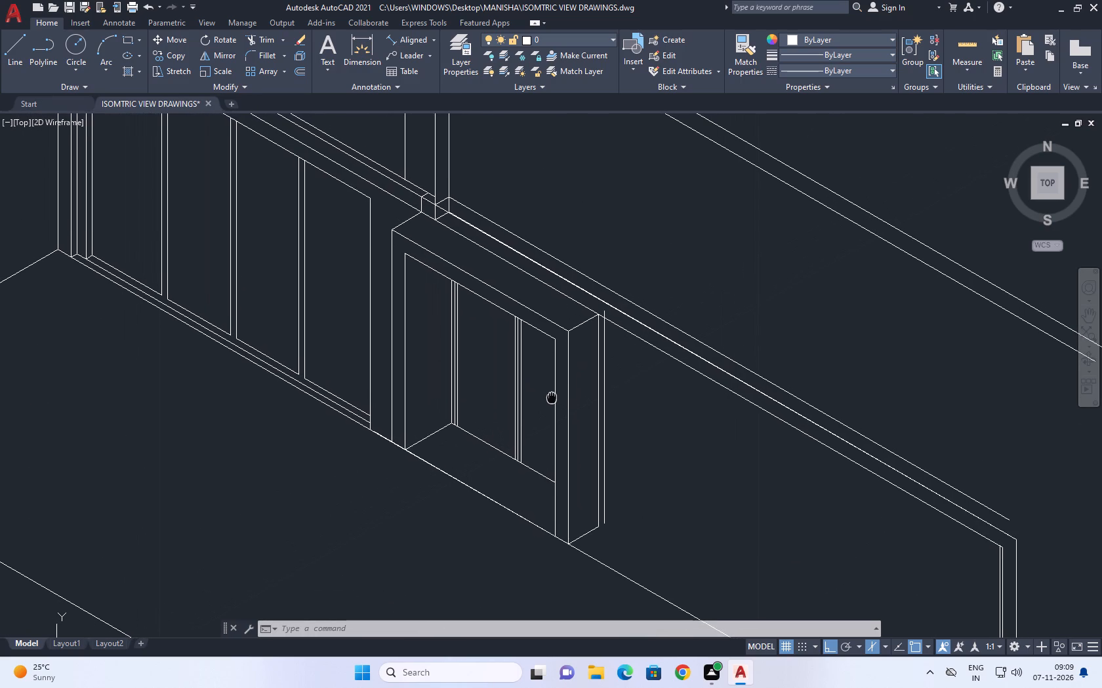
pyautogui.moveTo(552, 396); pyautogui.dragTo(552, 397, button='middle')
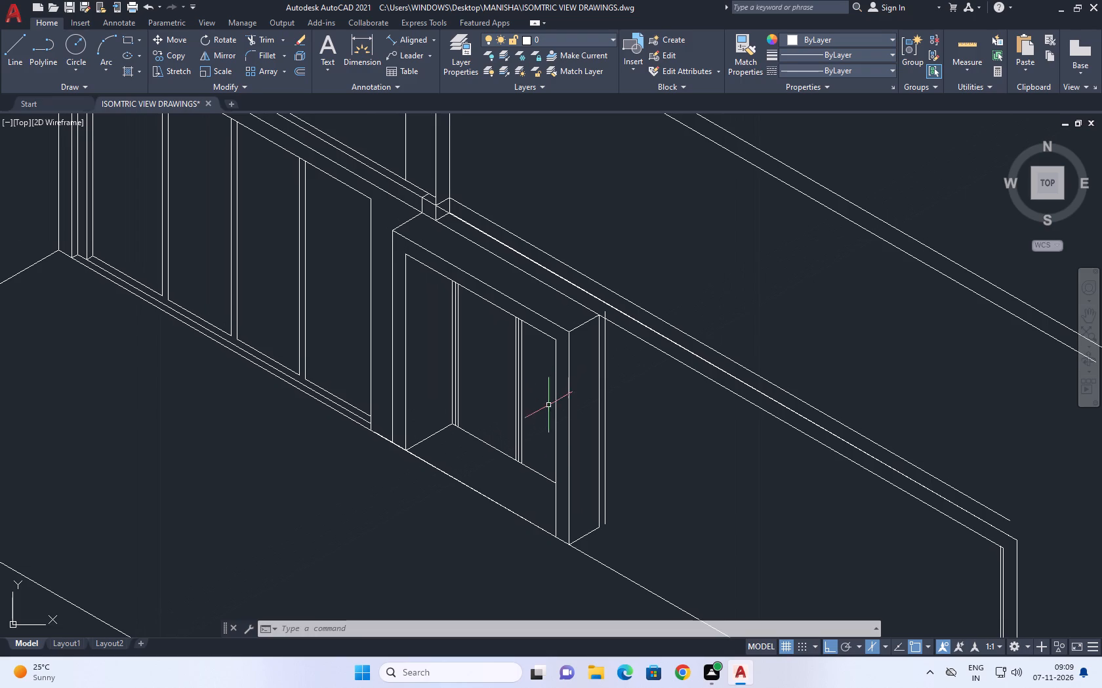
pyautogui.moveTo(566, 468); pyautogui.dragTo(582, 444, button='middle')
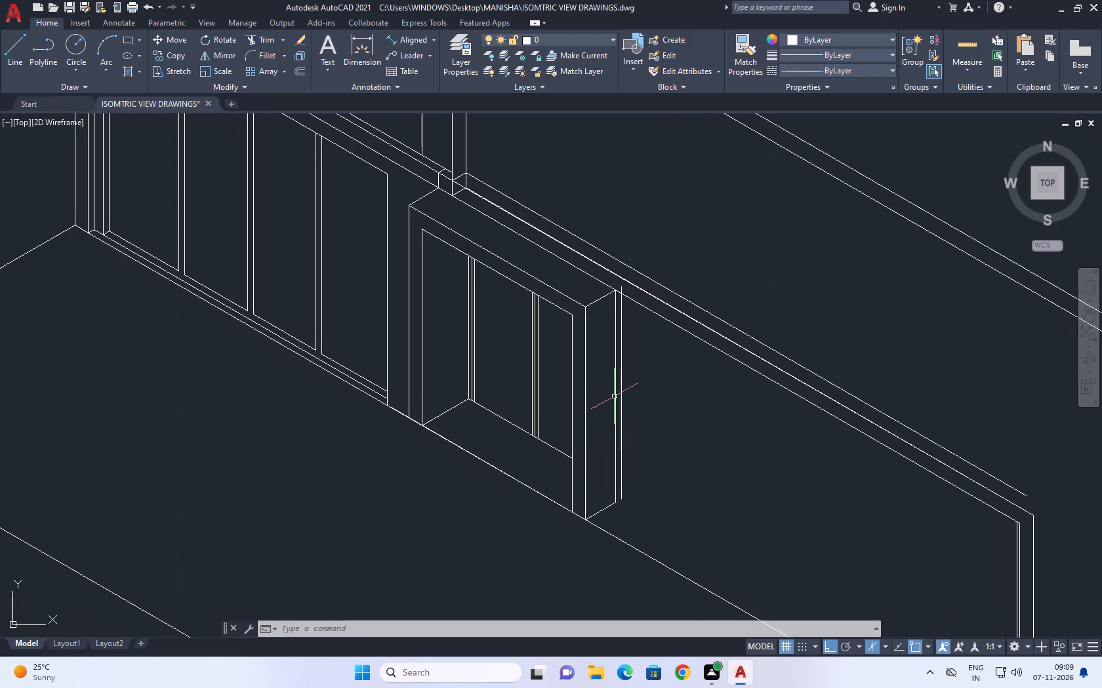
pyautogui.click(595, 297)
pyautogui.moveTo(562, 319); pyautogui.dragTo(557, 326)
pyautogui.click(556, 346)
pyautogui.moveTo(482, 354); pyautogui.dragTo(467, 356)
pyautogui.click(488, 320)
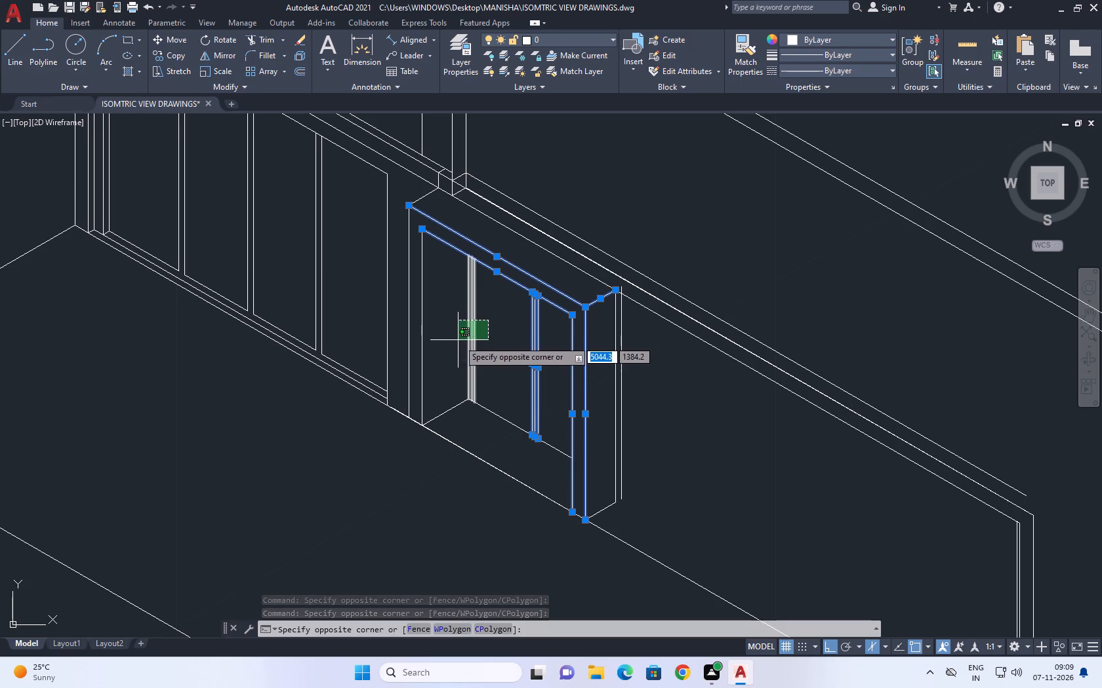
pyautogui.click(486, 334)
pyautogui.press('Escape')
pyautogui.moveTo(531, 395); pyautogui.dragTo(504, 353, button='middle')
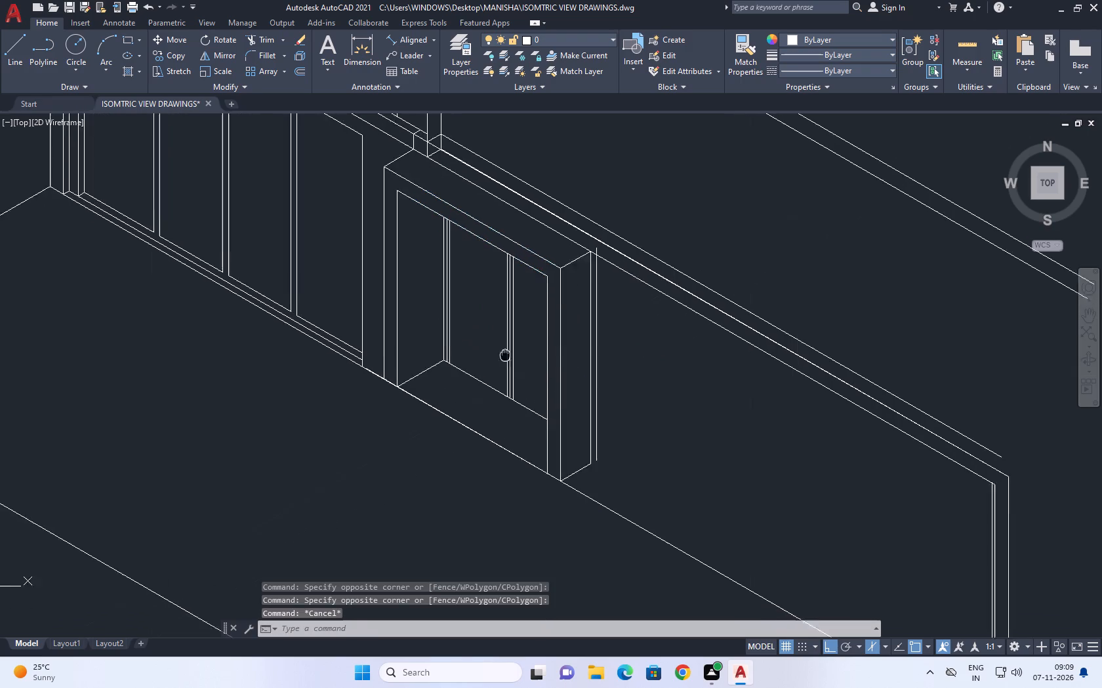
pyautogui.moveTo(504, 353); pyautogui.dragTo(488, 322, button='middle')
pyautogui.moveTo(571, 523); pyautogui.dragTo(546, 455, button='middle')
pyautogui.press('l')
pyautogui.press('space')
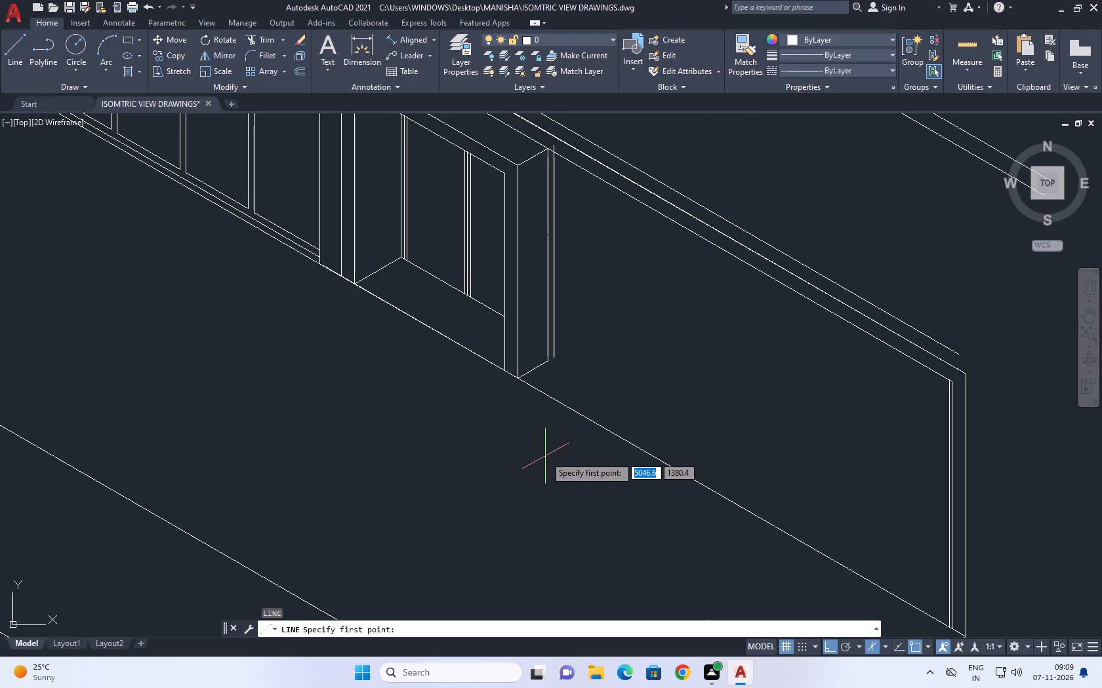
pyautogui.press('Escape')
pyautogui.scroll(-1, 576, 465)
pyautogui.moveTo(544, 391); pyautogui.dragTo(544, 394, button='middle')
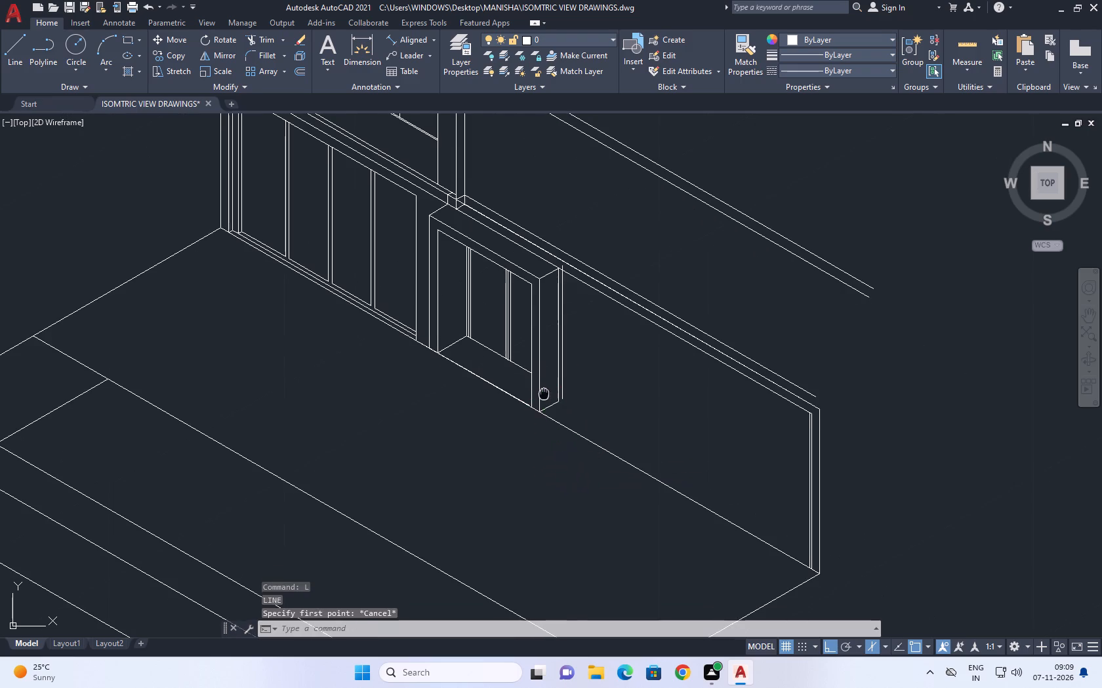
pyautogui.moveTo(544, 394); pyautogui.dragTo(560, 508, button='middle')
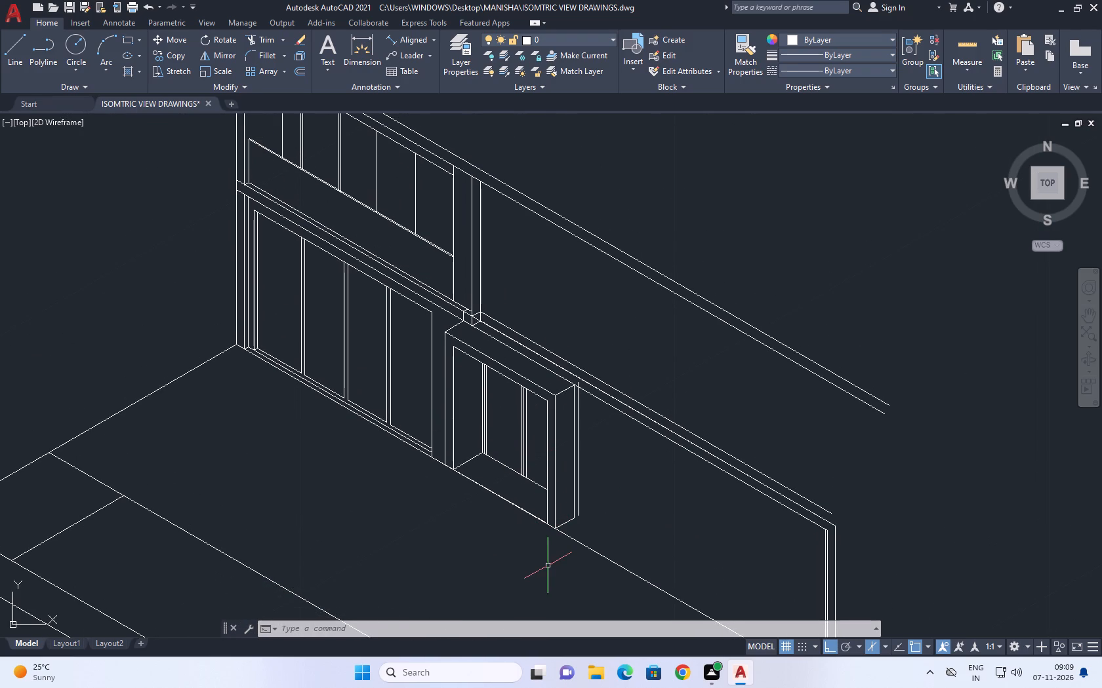
# Draw a base outline from the doorway frame's front bottom corner: 0.5 outward, 0.226 parallel to the wall, and back to the inner vertical's foot.
pyautogui.press('l')
pyautogui.press('space')
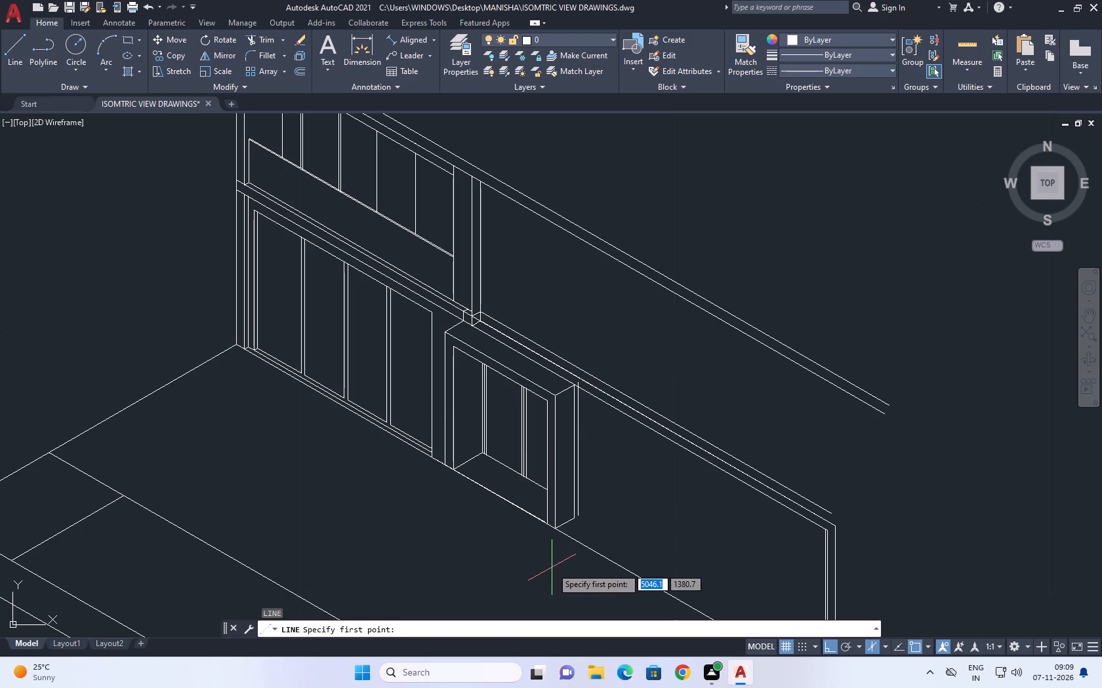
pyautogui.moveTo(552, 567); pyautogui.dragTo(569, 497, button='middle')
pyautogui.scroll(1, 552, 567)
pyautogui.scroll(2, 584, 461)
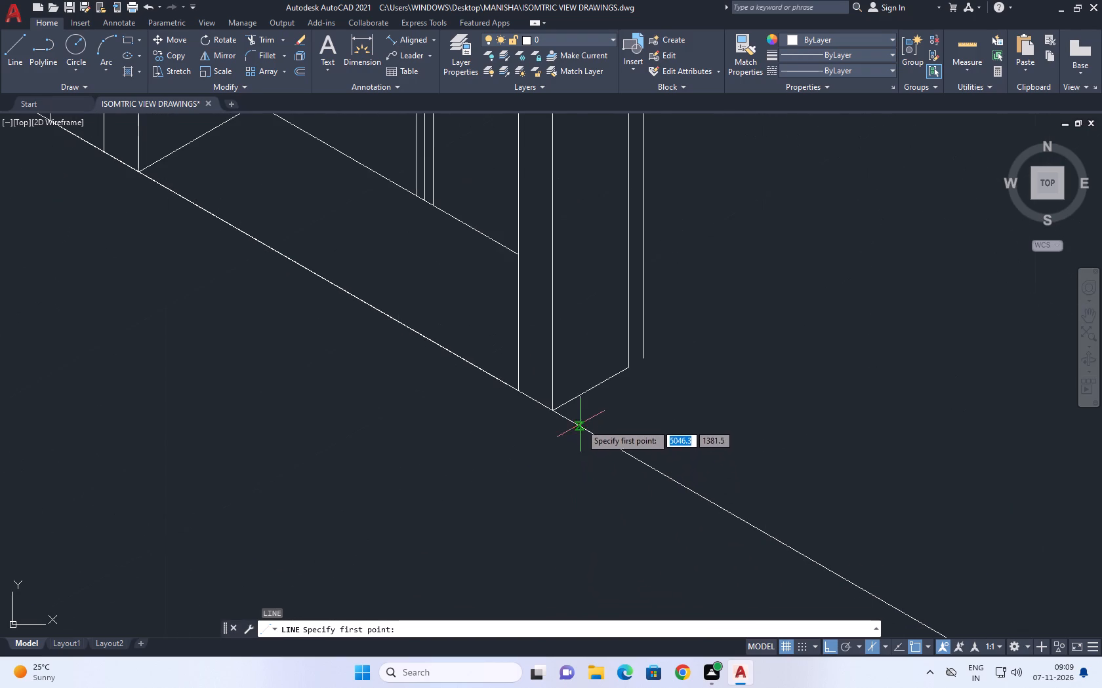
pyautogui.click(554, 408)
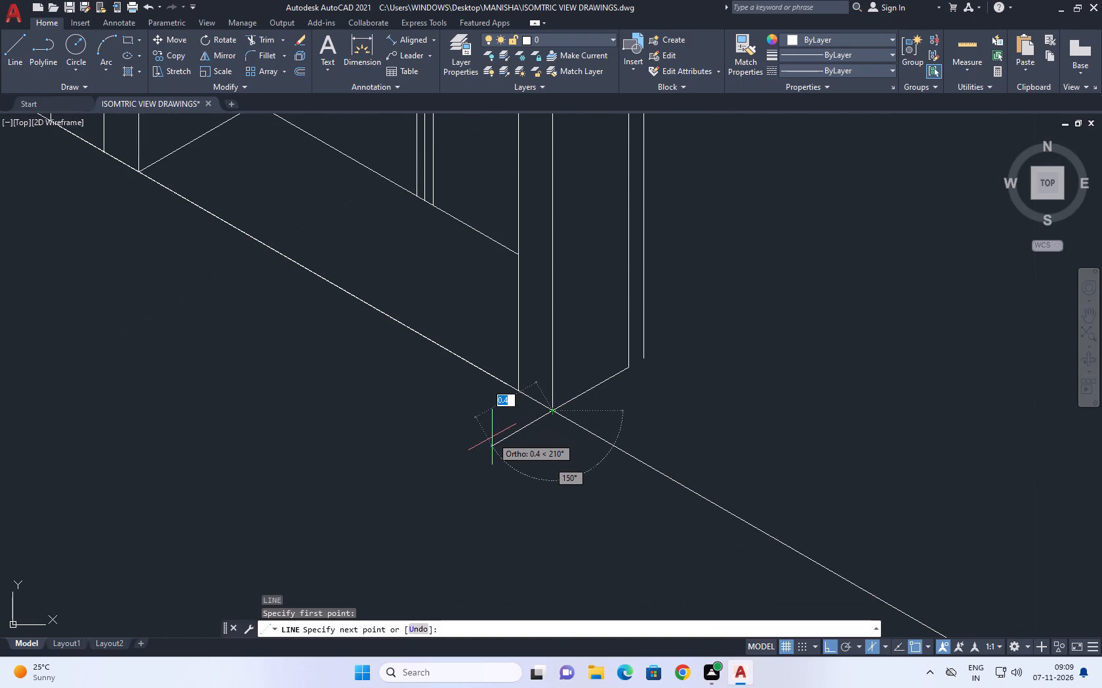
pyautogui.write('0.5')
pyautogui.press('Return')
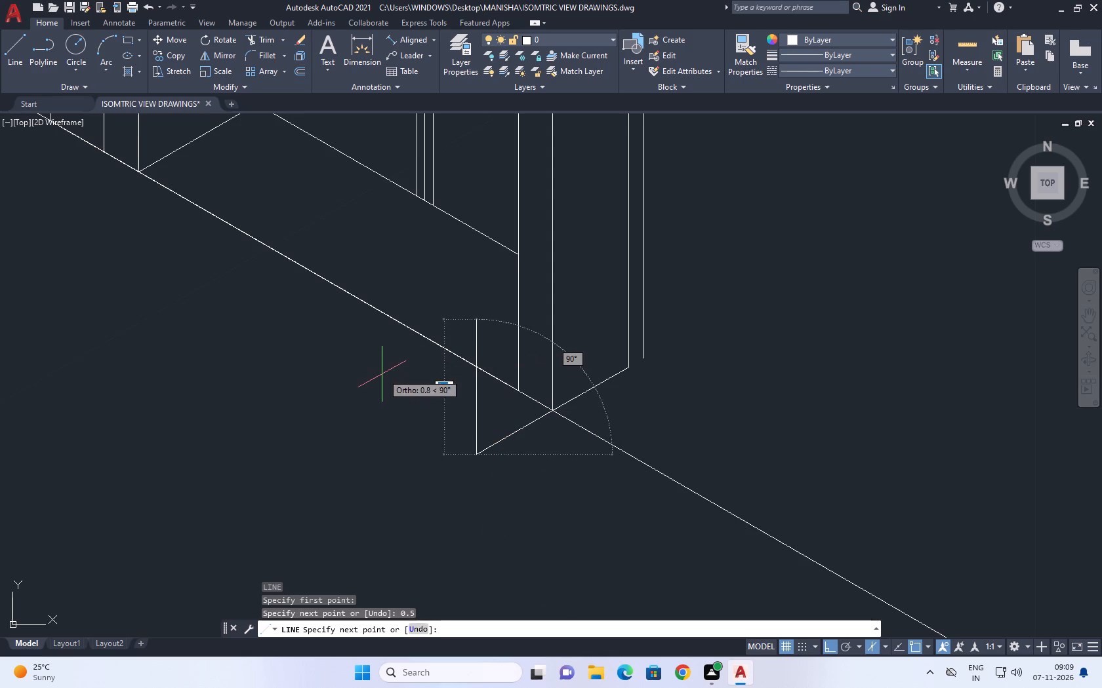
pyautogui.press('F5')
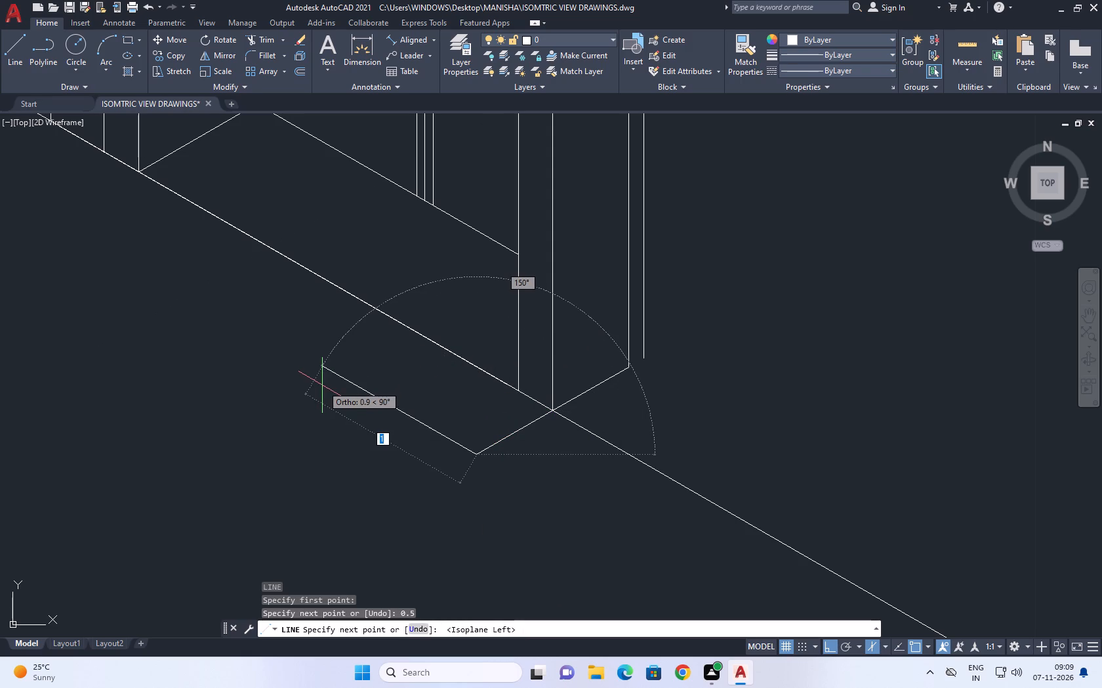
pyautogui.write('0.226')
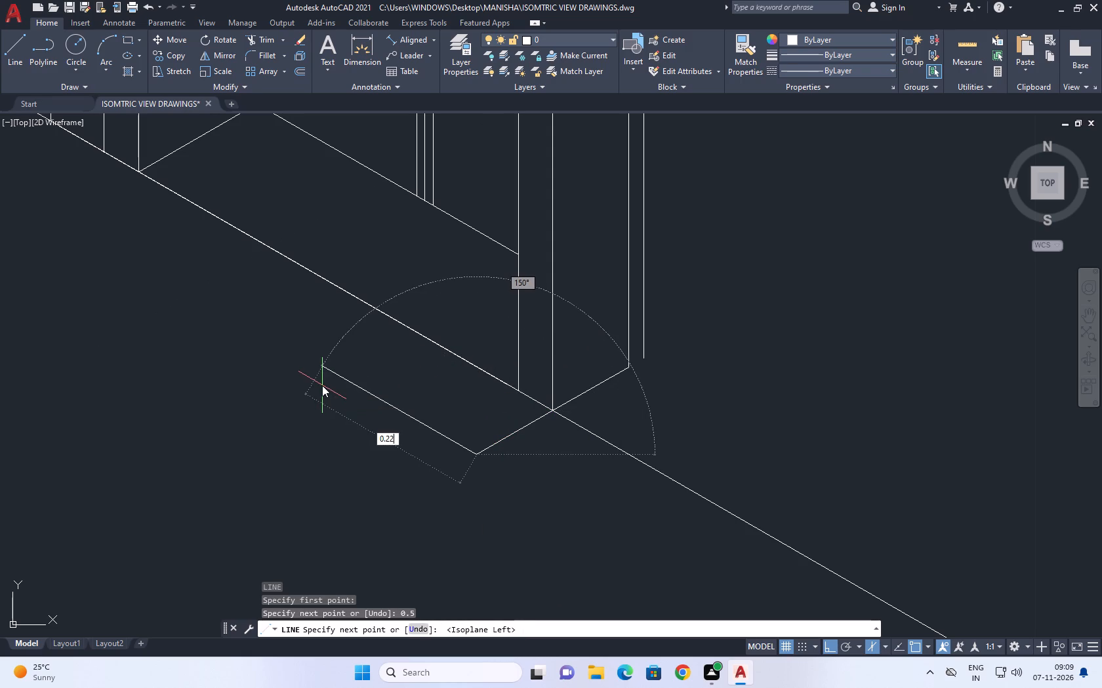
pyautogui.press('Return')
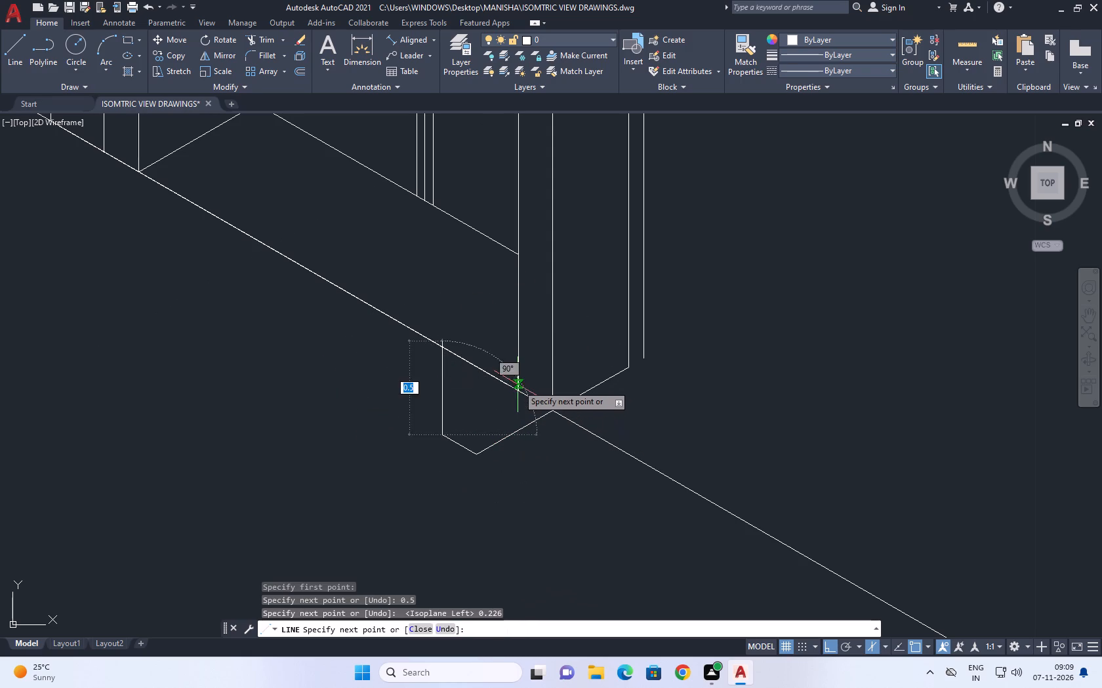
pyautogui.click(516, 389)
pyautogui.press('space')
# Trim the wall's base line between the two front verticals of the doorway frame's far jamb.
pyautogui.scroll(-1, 504, 401)
pyautogui.moveTo(543, 400); pyautogui.dragTo(554, 419, button='middle')
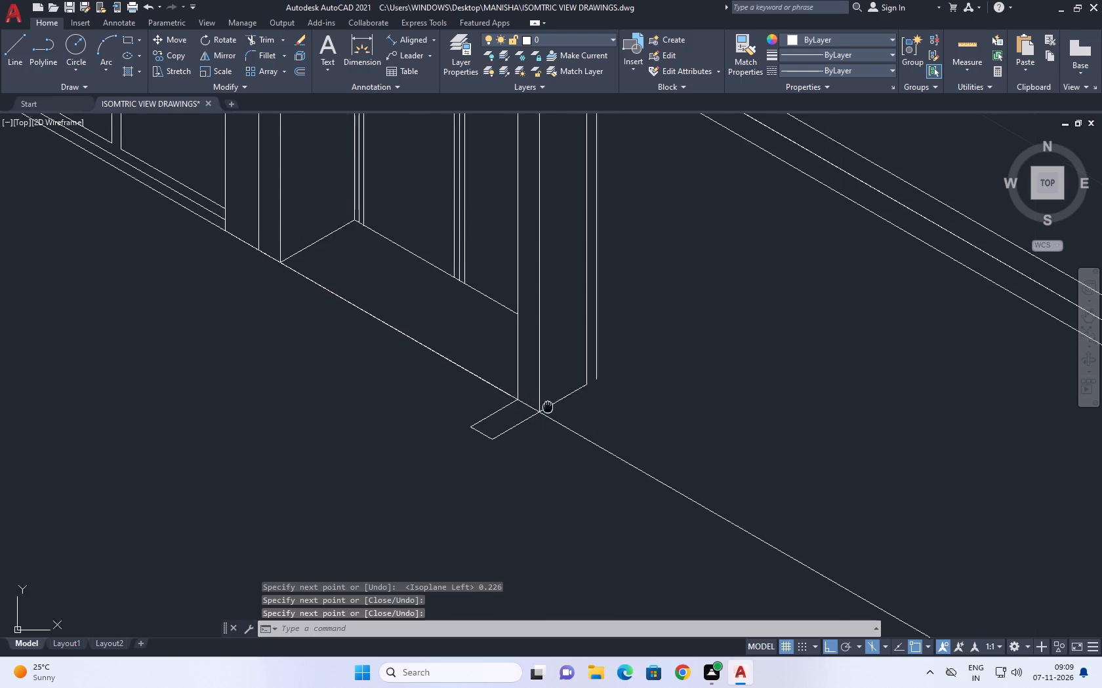
pyautogui.moveTo(554, 419); pyautogui.dragTo(591, 484, button='middle')
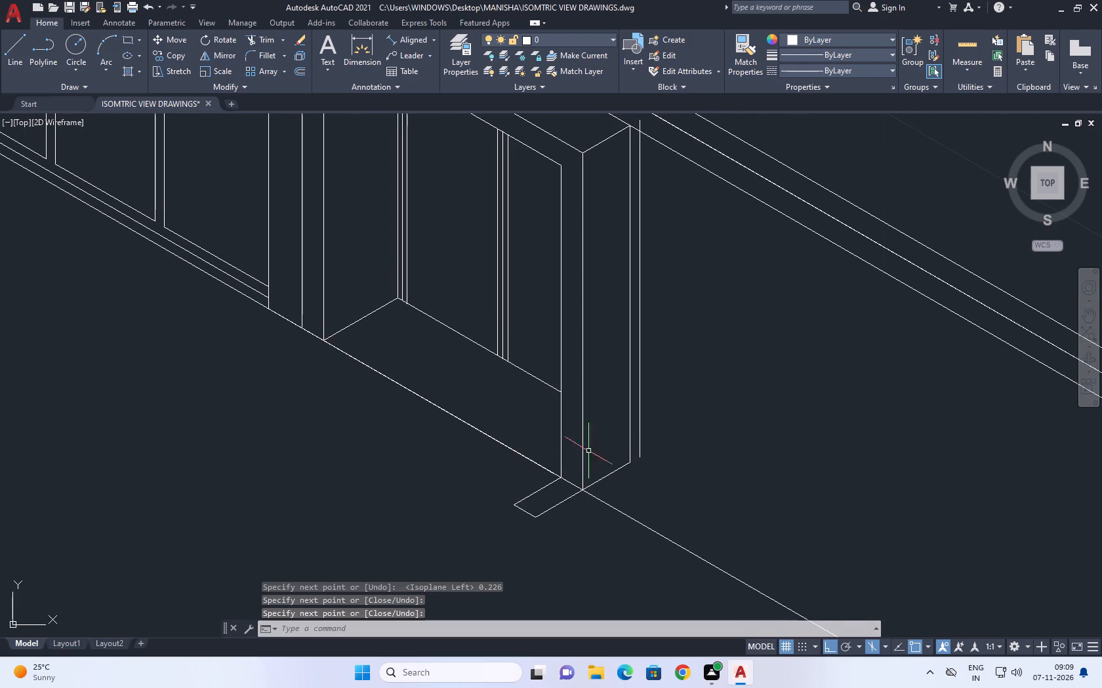
pyautogui.write('TR')
pyautogui.press('space')
pyautogui.click(575, 485)
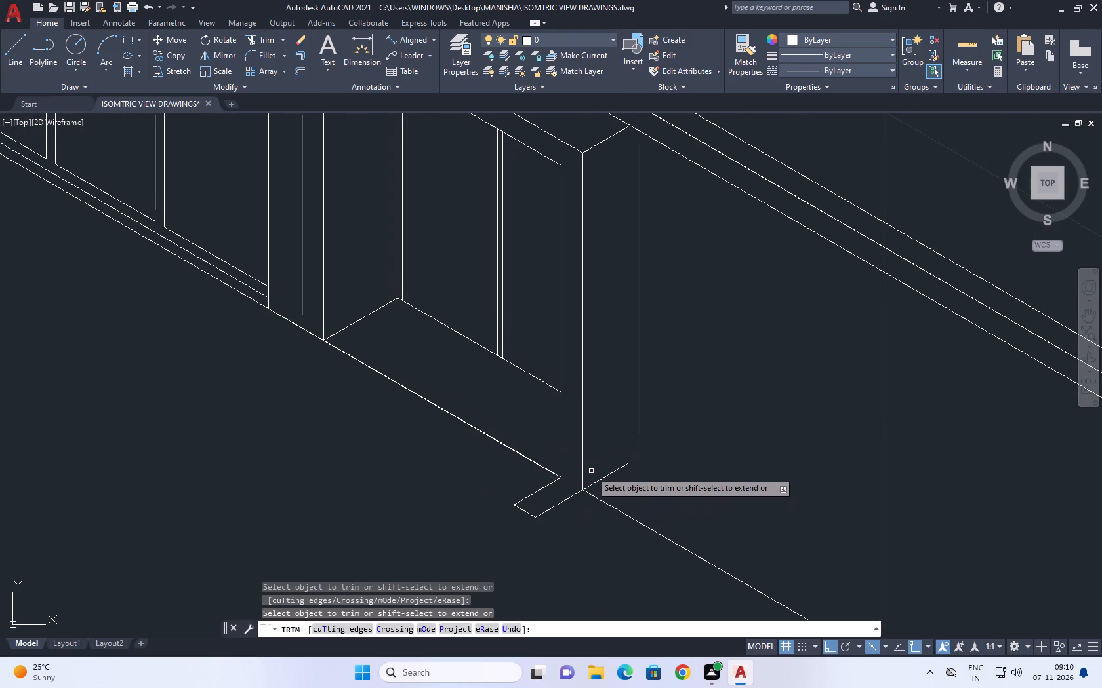
pyautogui.press('space')
# Move the far jamb's two front vertical edges 0.5 outward onto the new base outline's corners.
pyautogui.click(588, 457)
pyautogui.click(553, 433)
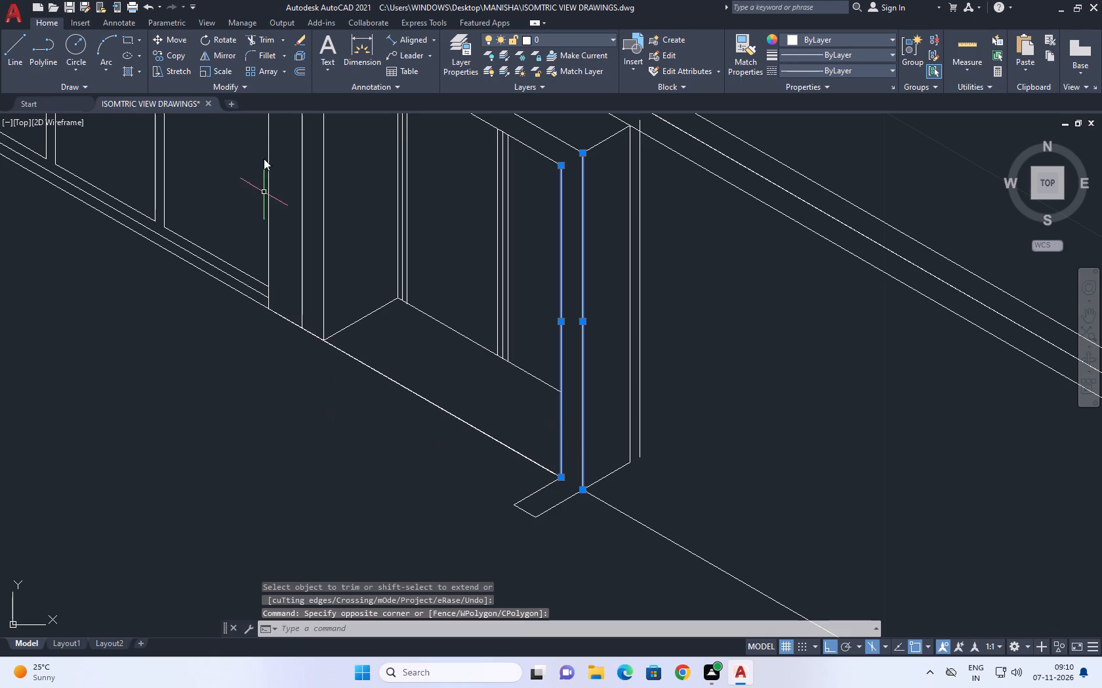
pyautogui.click(179, 39)
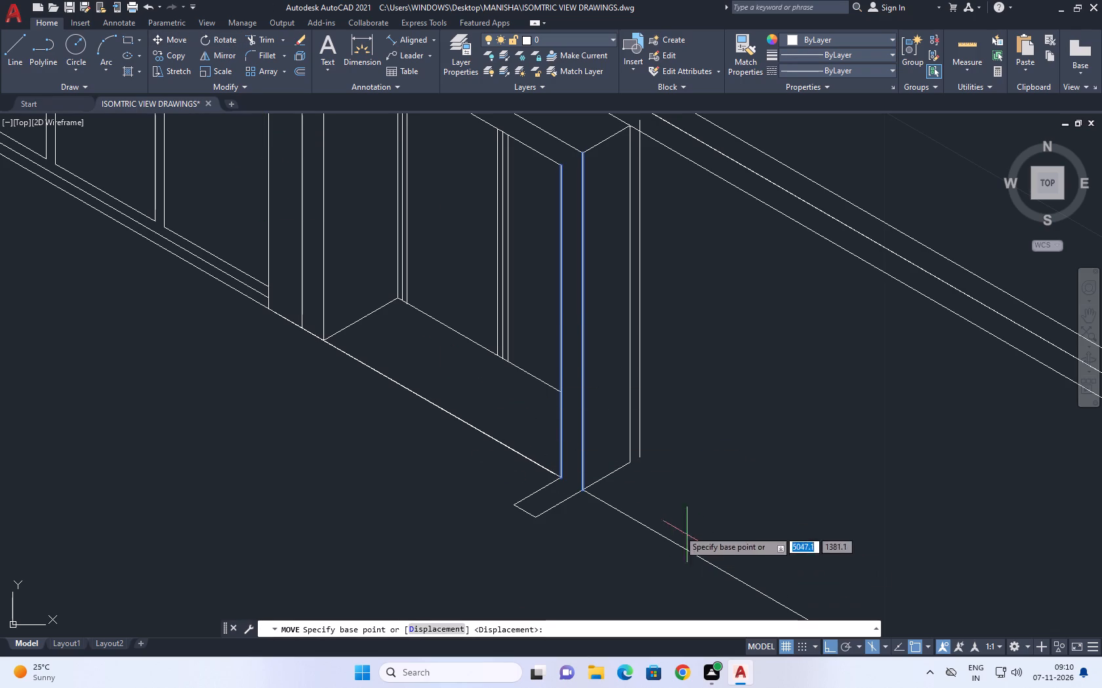
pyautogui.click(584, 489)
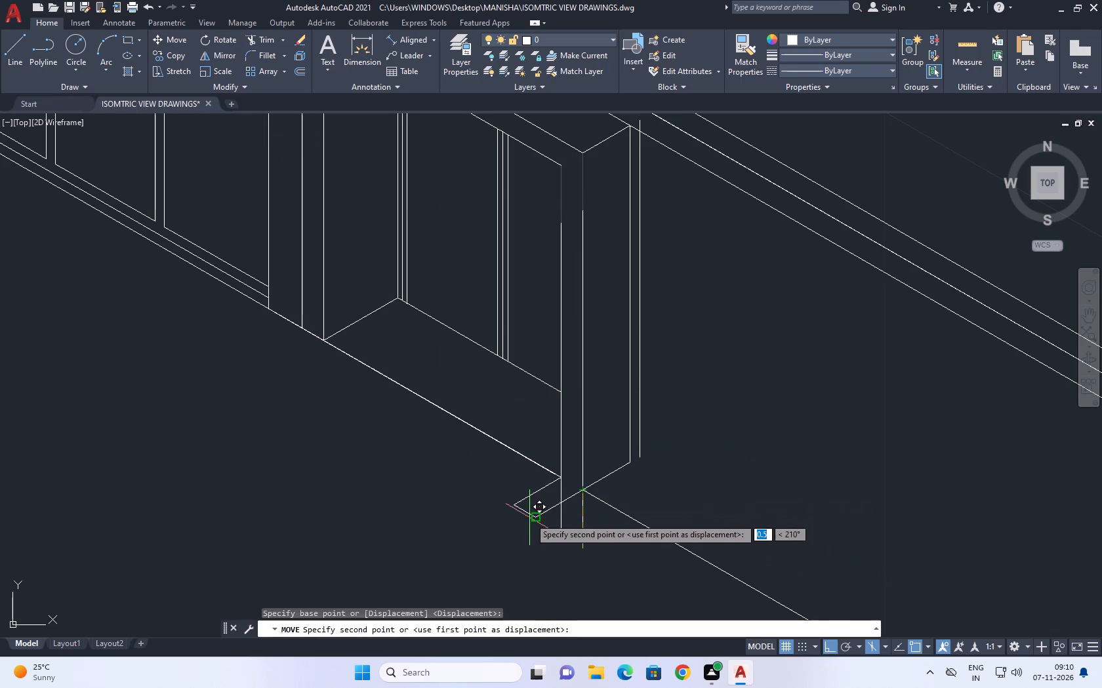
pyautogui.click(532, 516)
# Erase the outline's 0.5 line at the front corner and extend the frame side's bottom edge to the moved vertical edge instead.
pyautogui.moveTo(550, 477); pyautogui.dragTo(557, 497, button='middle')
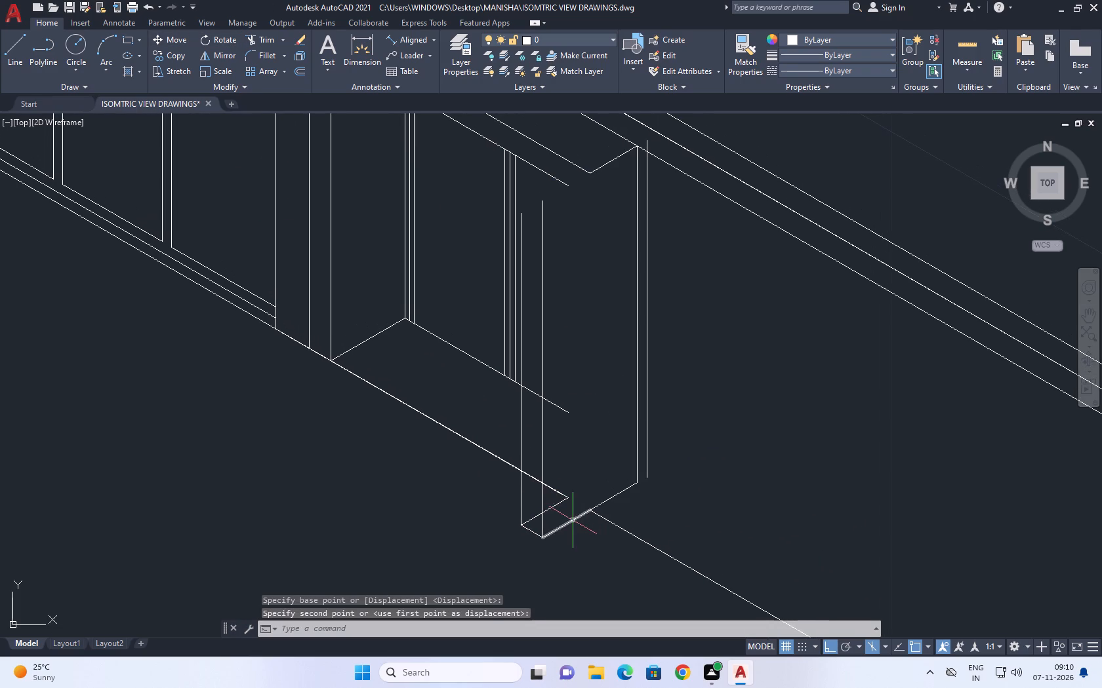
pyautogui.click(573, 520)
pyautogui.press('Delete')
pyautogui.moveTo(621, 514); pyautogui.dragTo(621, 521, button='middle')
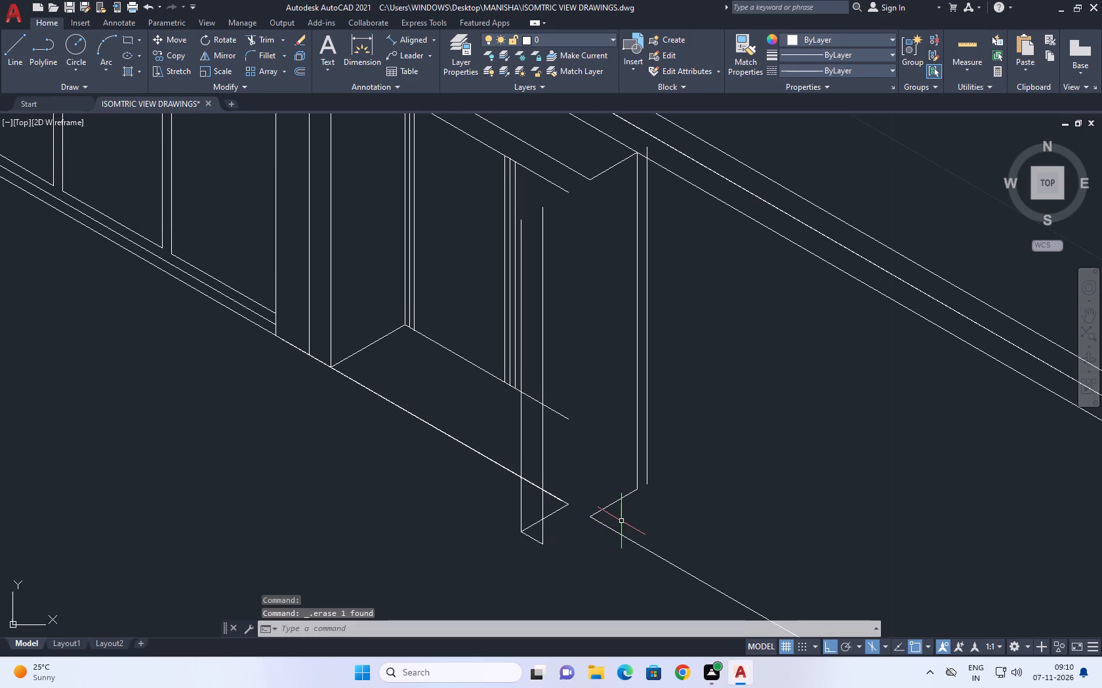
pyautogui.press('e')
pyautogui.press('x')
pyautogui.press('space')
pyautogui.click(604, 511)
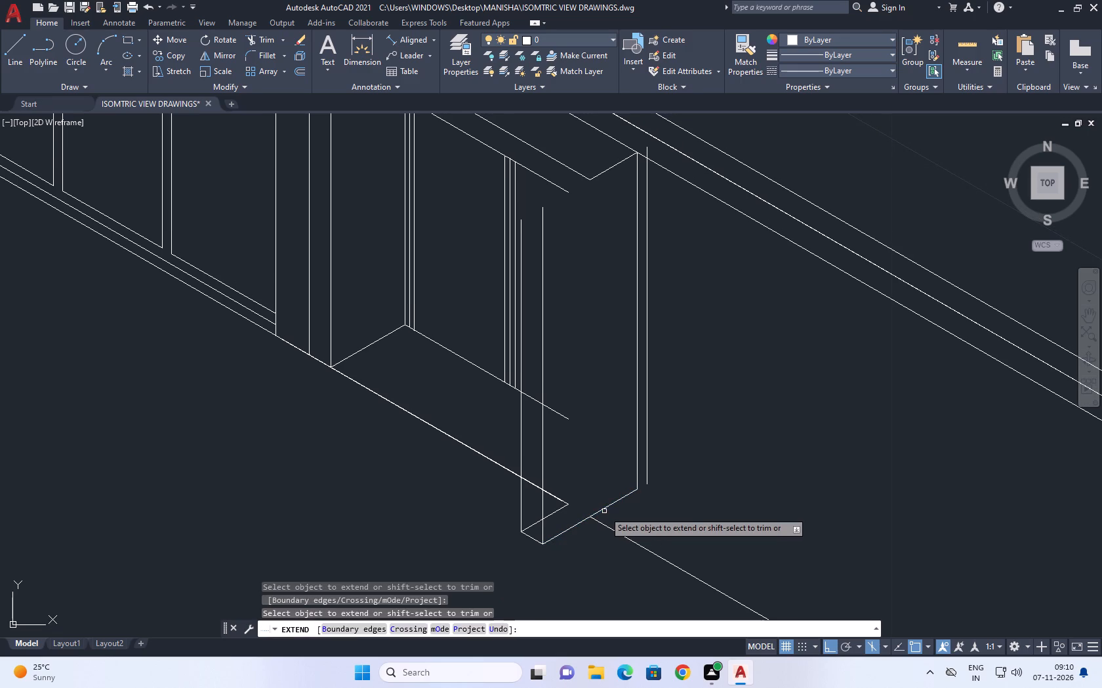
pyautogui.press('space')
# Erase the overlapping base line under the doorway and the outline's inner 0.5 line at the far jamb.
pyautogui.click(554, 498)
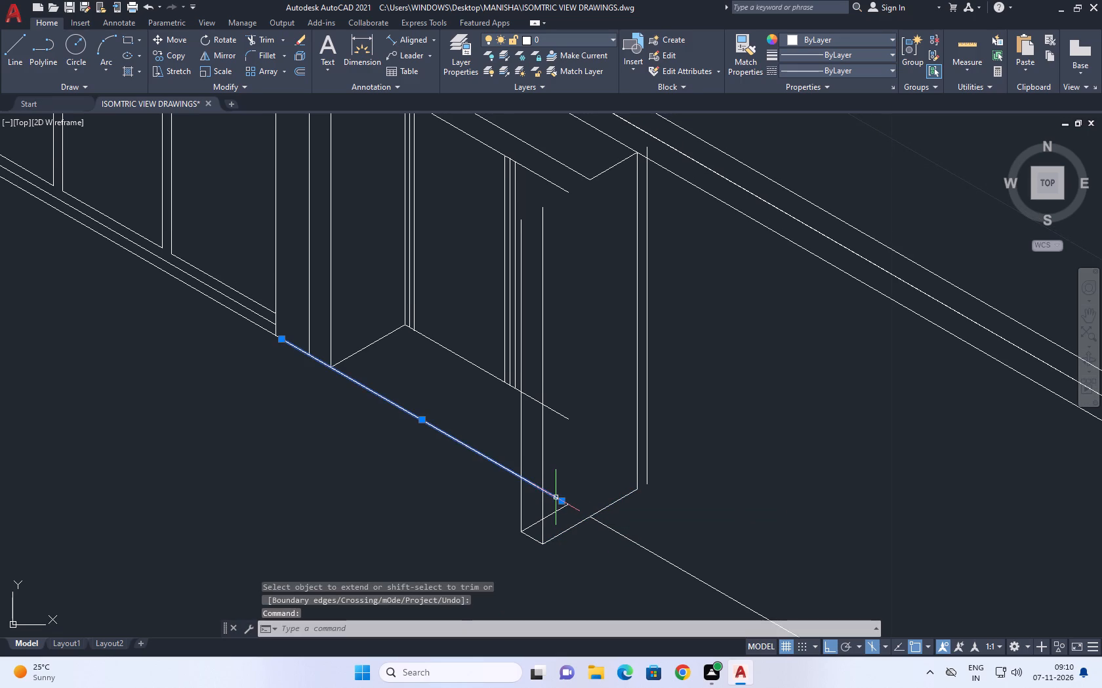
pyautogui.press('Delete')
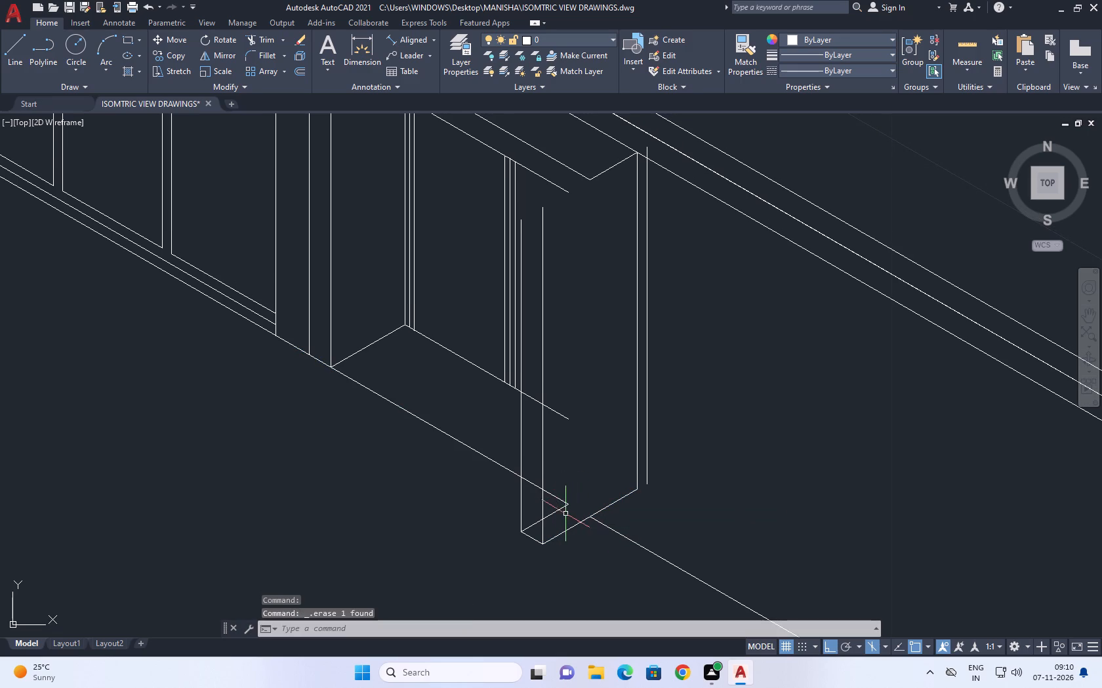
pyautogui.click(558, 510)
pyautogui.moveTo(561, 509); pyautogui.dragTo(592, 546, button='middle')
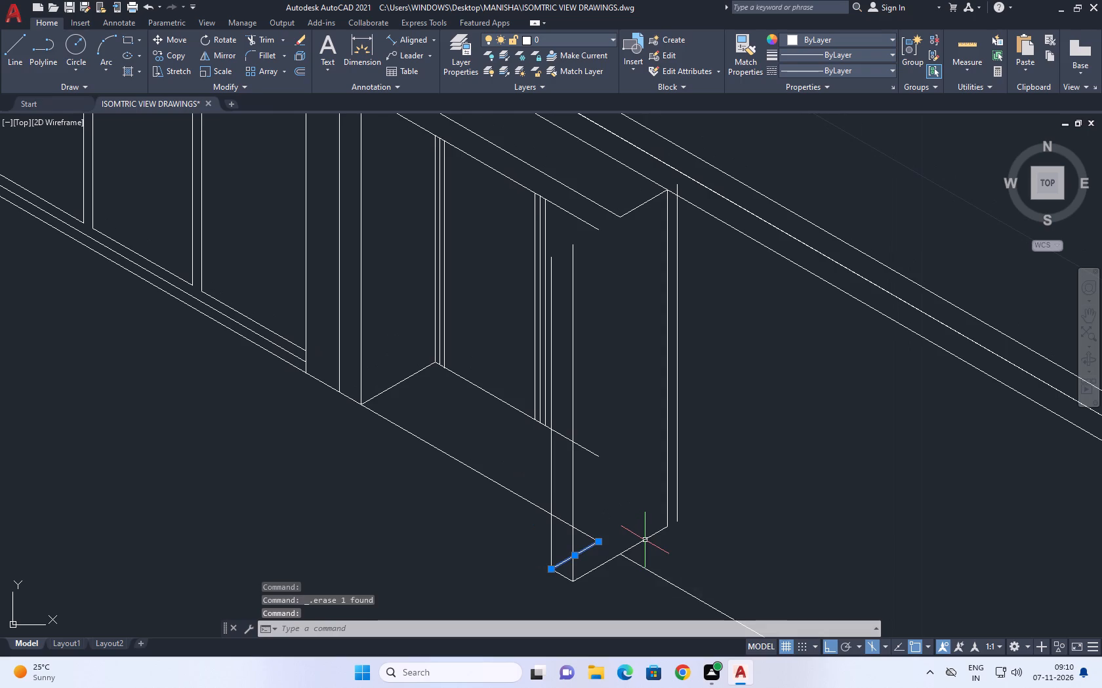
pyautogui.press('Delete')
pyautogui.middleClick(587, 540)
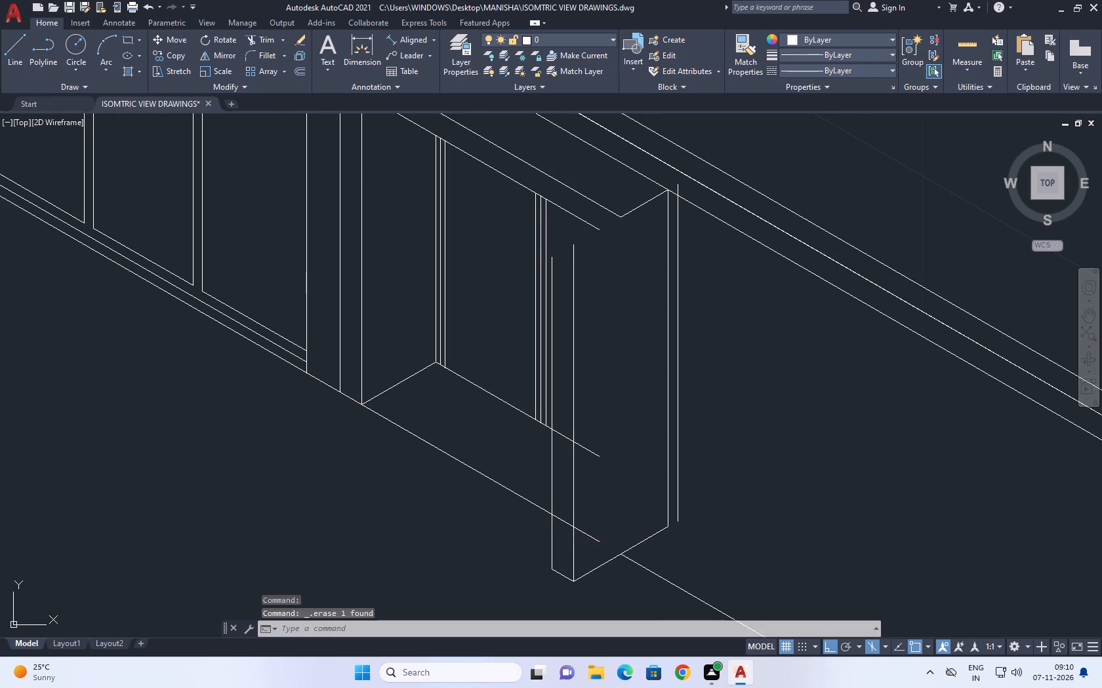
# Trim the wall's base line back to the far jamb's moved inner vertical edge.
pyautogui.moveTo(583, 536); pyautogui.dragTo(605, 518, button='middle')
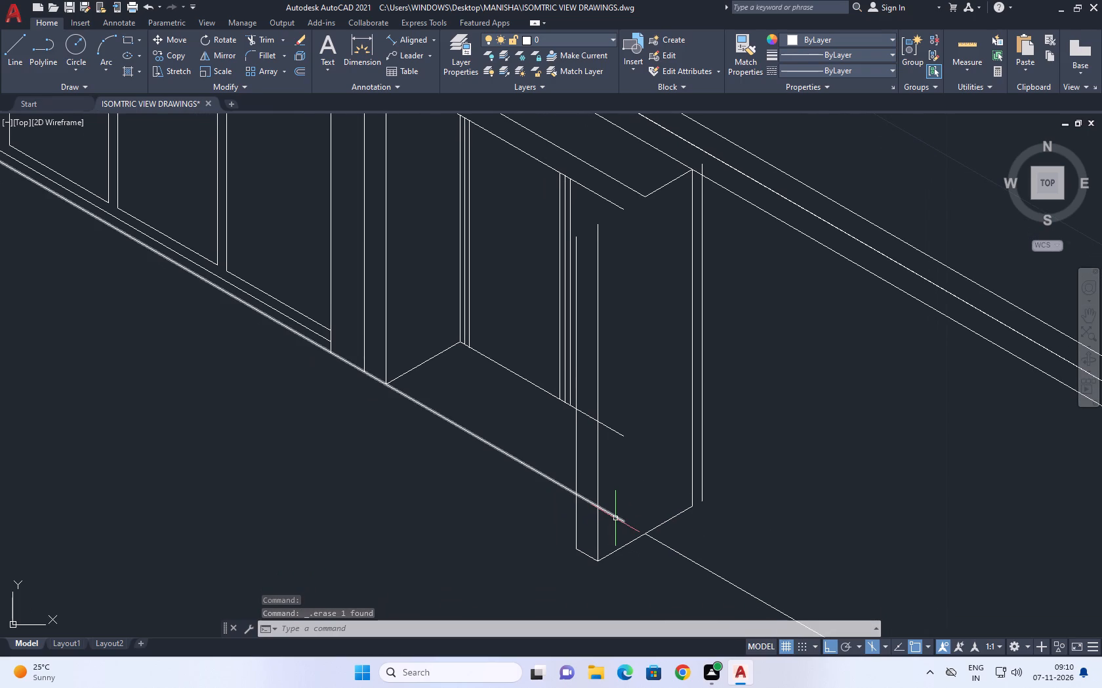
pyautogui.moveTo(611, 522); pyautogui.dragTo(615, 533, button='middle')
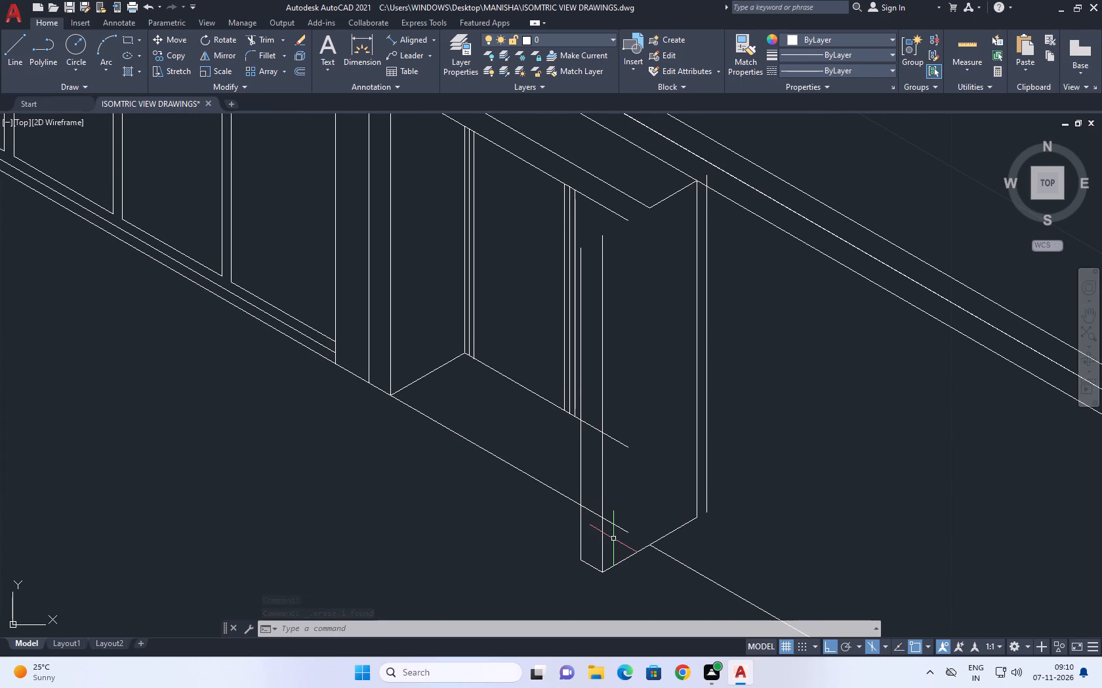
pyautogui.press('t')
pyautogui.press('r')
pyautogui.press('space')
pyautogui.click(619, 530)
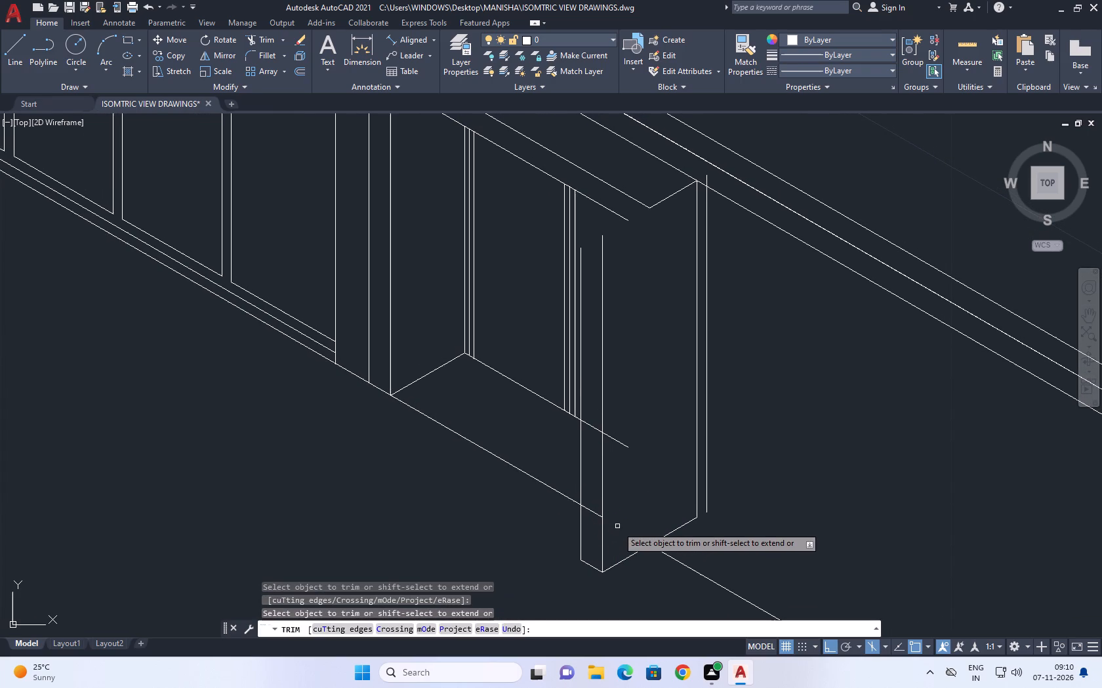
pyautogui.click(589, 513)
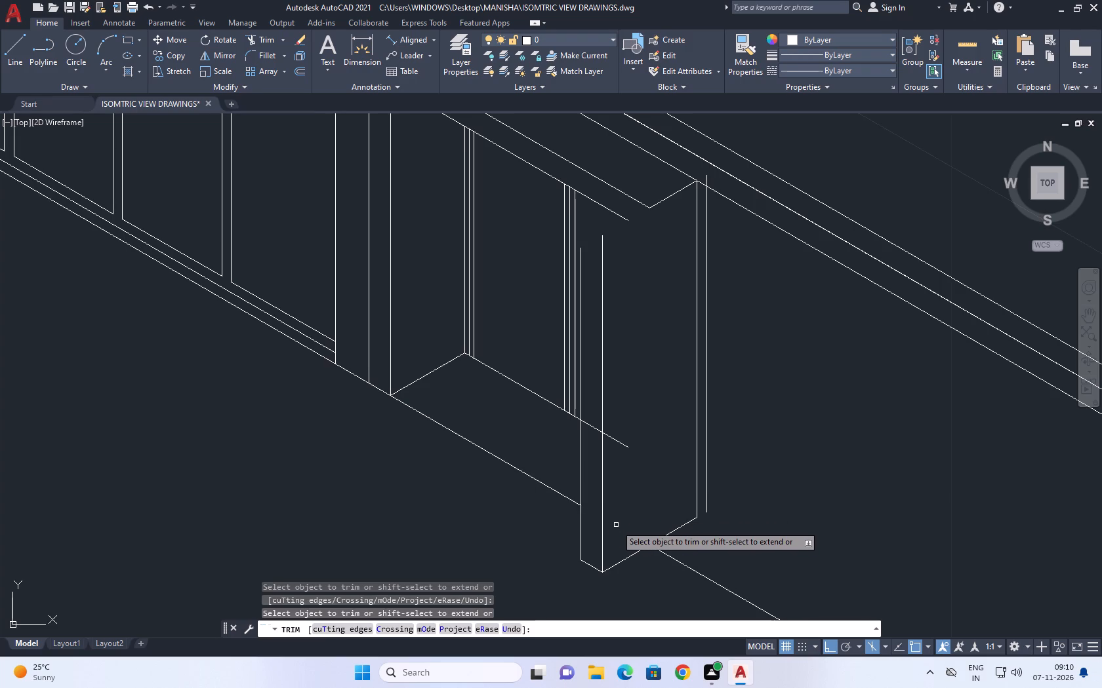
pyautogui.press('space')
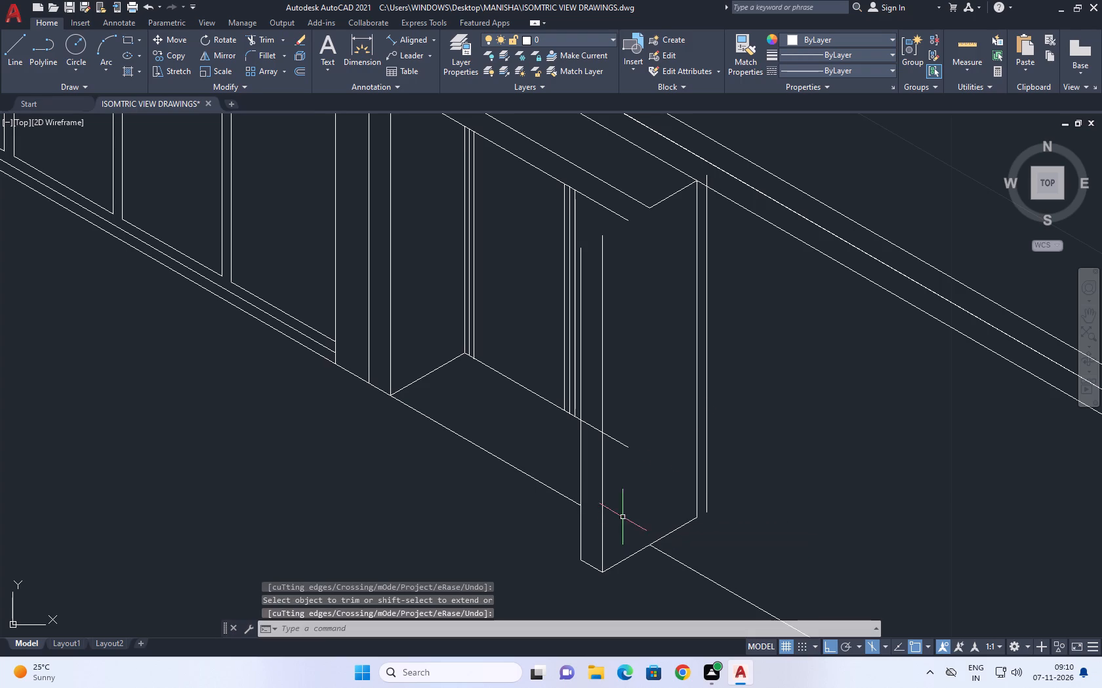
# Trim the wall's base line across the doorway opening between the near jamb and the far jamb.
pyautogui.scroll(-1, 589, 446)
pyautogui.moveTo(542, 529); pyautogui.dragTo(558, 527, button='middle')
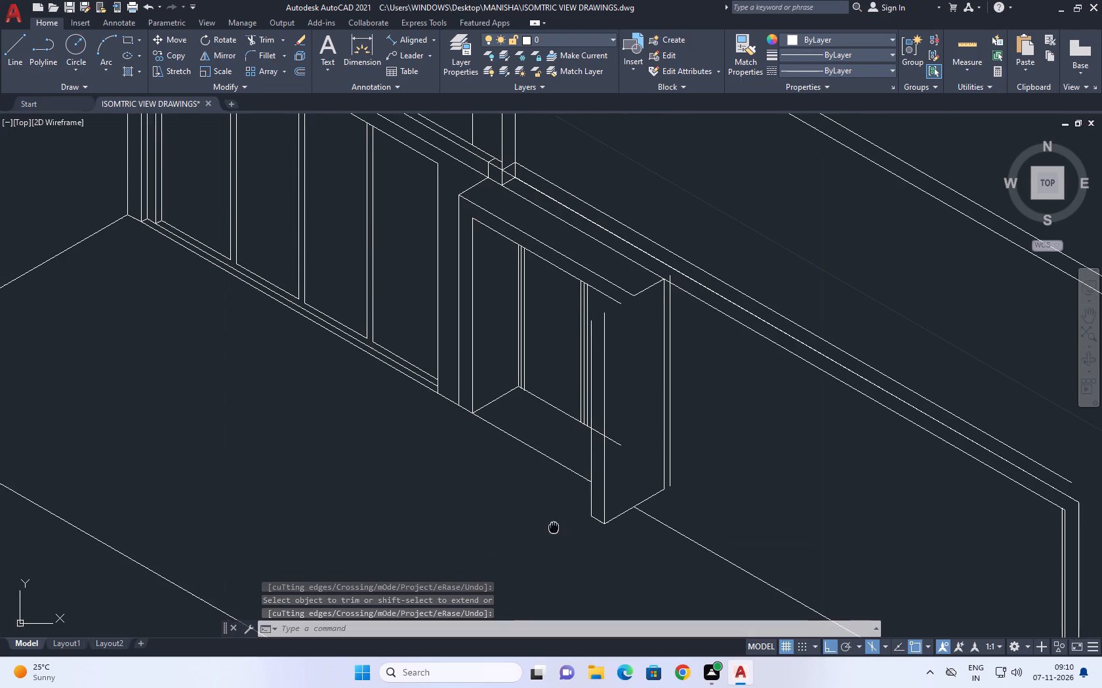
pyautogui.moveTo(558, 527); pyautogui.dragTo(565, 531, button='middle')
pyautogui.scroll(1, 565, 529)
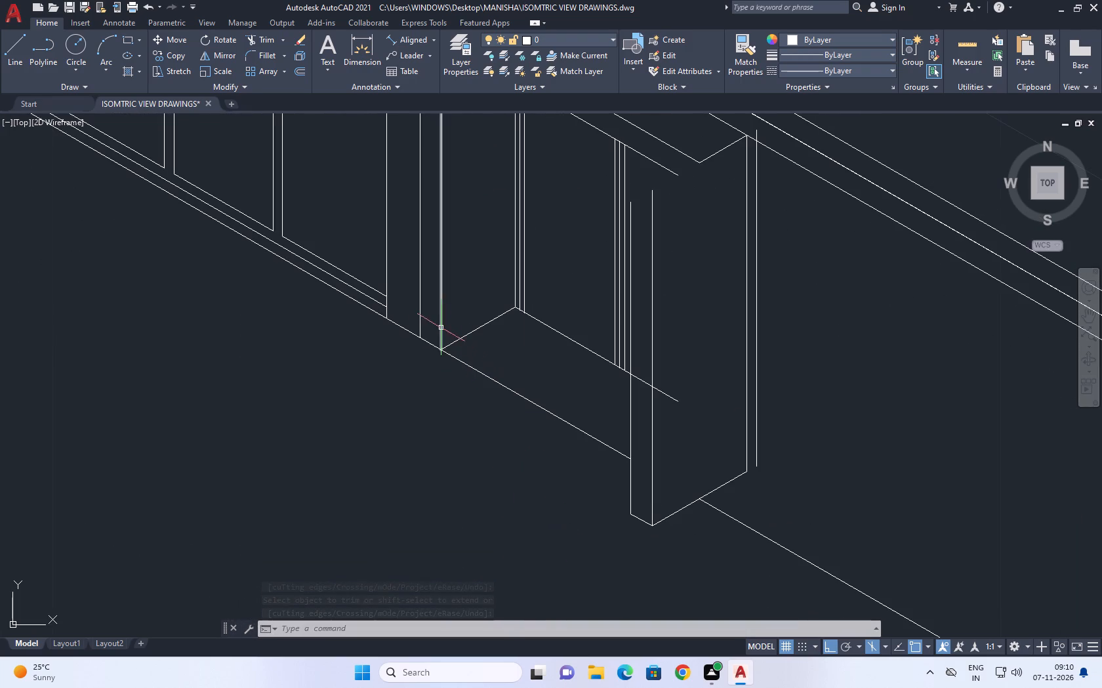
pyautogui.click(432, 344)
pyautogui.scroll(-2, 424, 359)
pyautogui.moveTo(455, 370); pyautogui.dragTo(479, 417, button='middle')
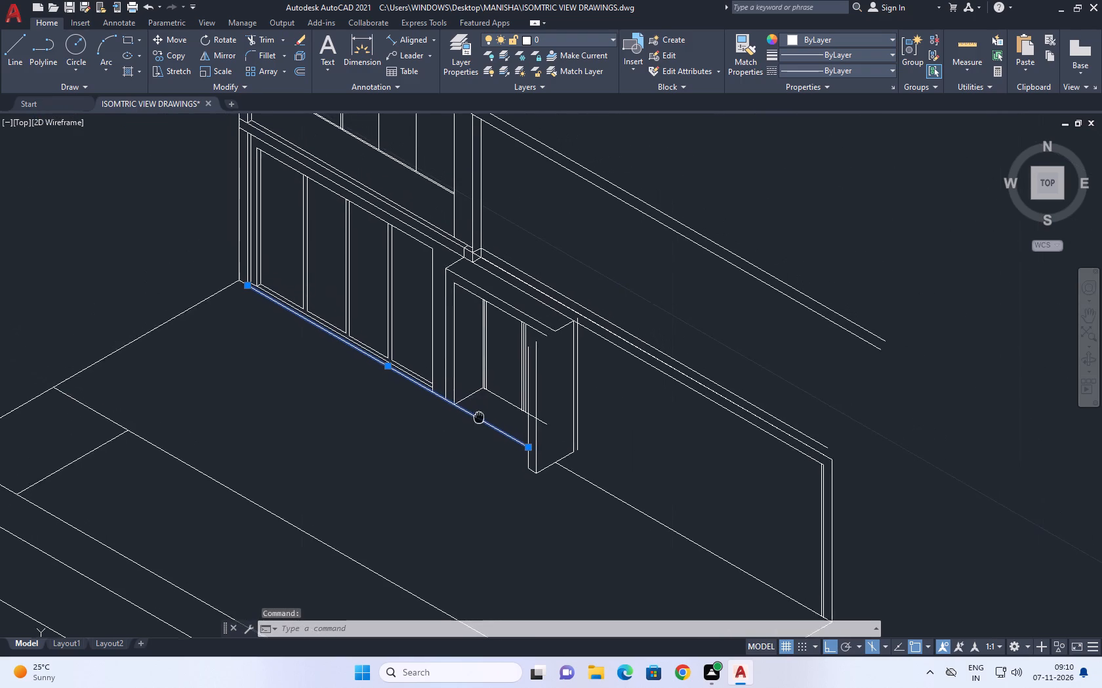
pyautogui.moveTo(479, 417); pyautogui.dragTo(481, 421, button='middle')
pyautogui.press('Escape')
pyautogui.write('TR')
pyautogui.press('space')
pyautogui.click(463, 419)
pyautogui.click(486, 412)
pyautogui.press('space')
# Trim the wall's base line between the last window panel's edge and the doorway frame's near jamb.
pyautogui.scroll(2, 446, 407)
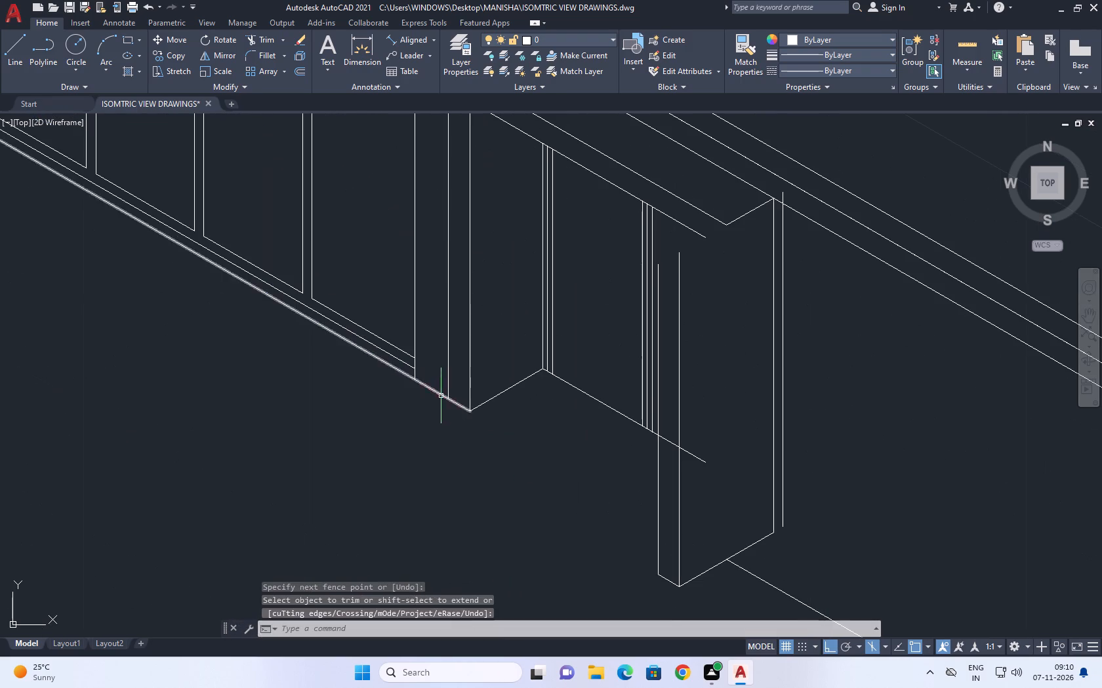
pyautogui.press('space')
pyautogui.click(420, 387)
pyautogui.click(431, 412)
pyautogui.click(432, 385)
pyautogui.click(424, 403)
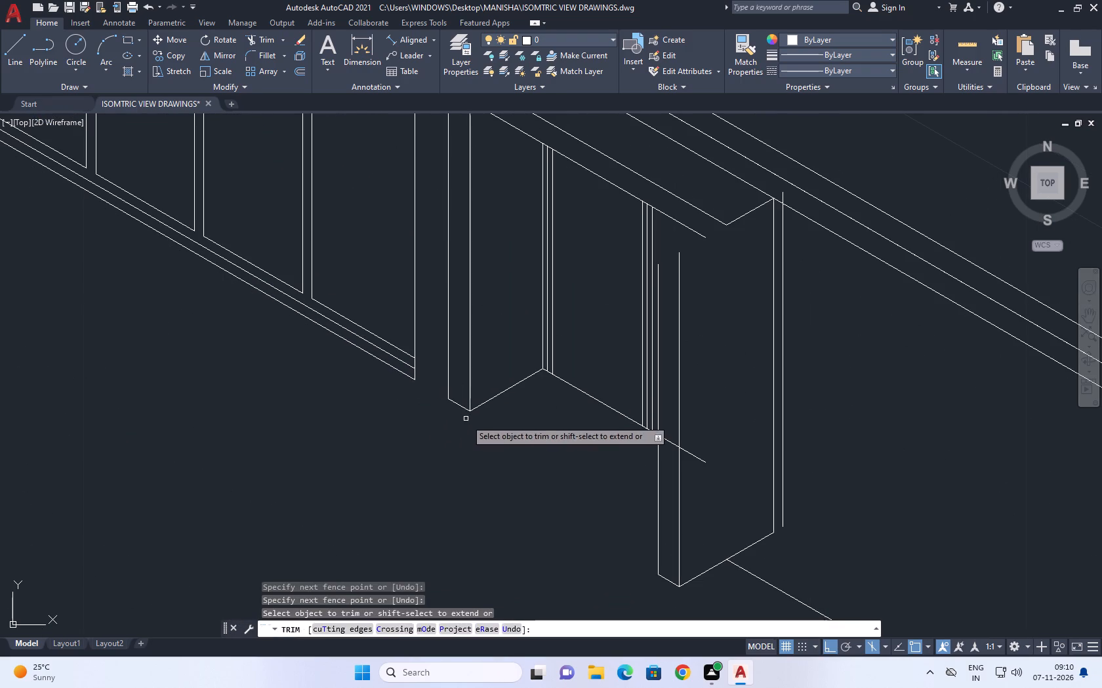
pyautogui.press('Escape')
# Move the near jamb's short base segment 0.5 outward from the wall in the top isoplane.
pyautogui.scroll(-2, 455, 410)
pyautogui.scroll(2, 438, 396)
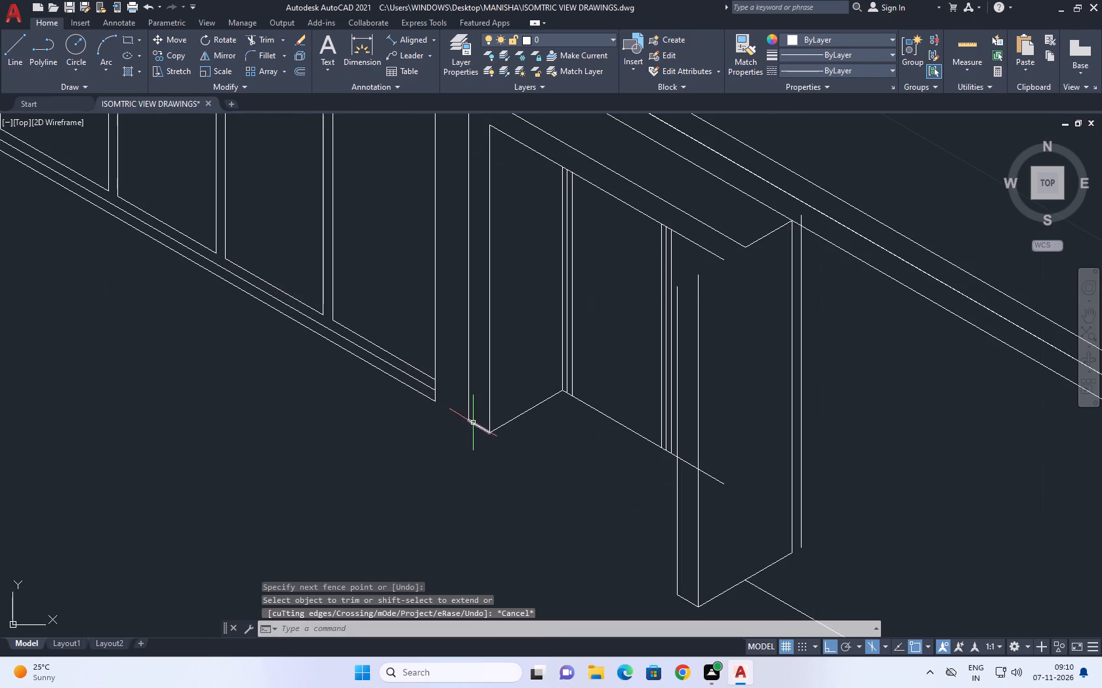
pyautogui.click(474, 423)
pyautogui.moveTo(483, 453); pyautogui.dragTo(512, 408, button='middle')
pyautogui.press('m')
pyautogui.press('space')
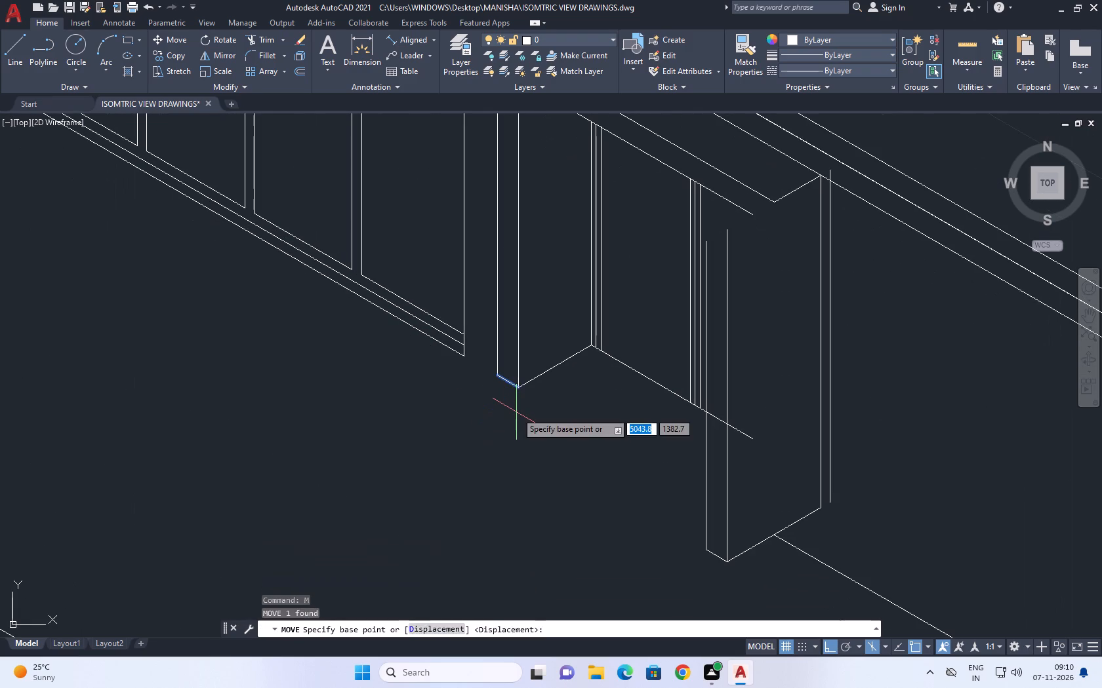
pyautogui.click(516, 412)
pyautogui.press('F5')
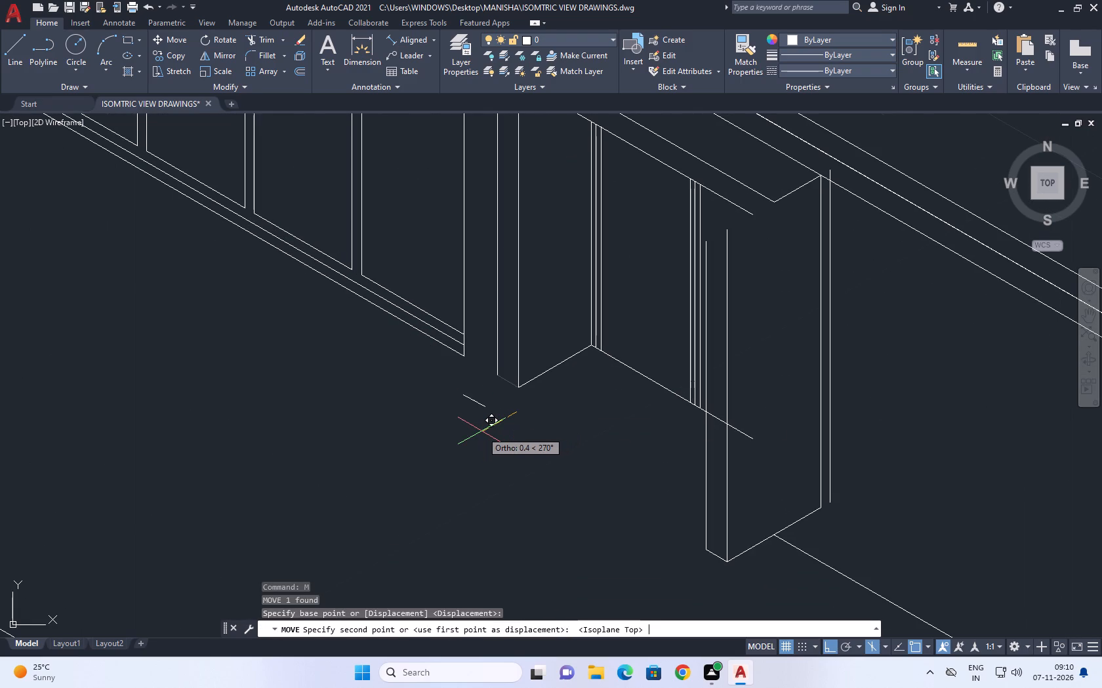
pyautogui.write('0.5')
pyautogui.press('Return')
# Move the near jamb's two vertical edges outward from the wall onto the ends of its relocated base segment.
pyautogui.scroll(1, 481, 431)
pyautogui.moveTo(508, 404); pyautogui.dragTo(522, 434, button='middle')
pyautogui.click(573, 329)
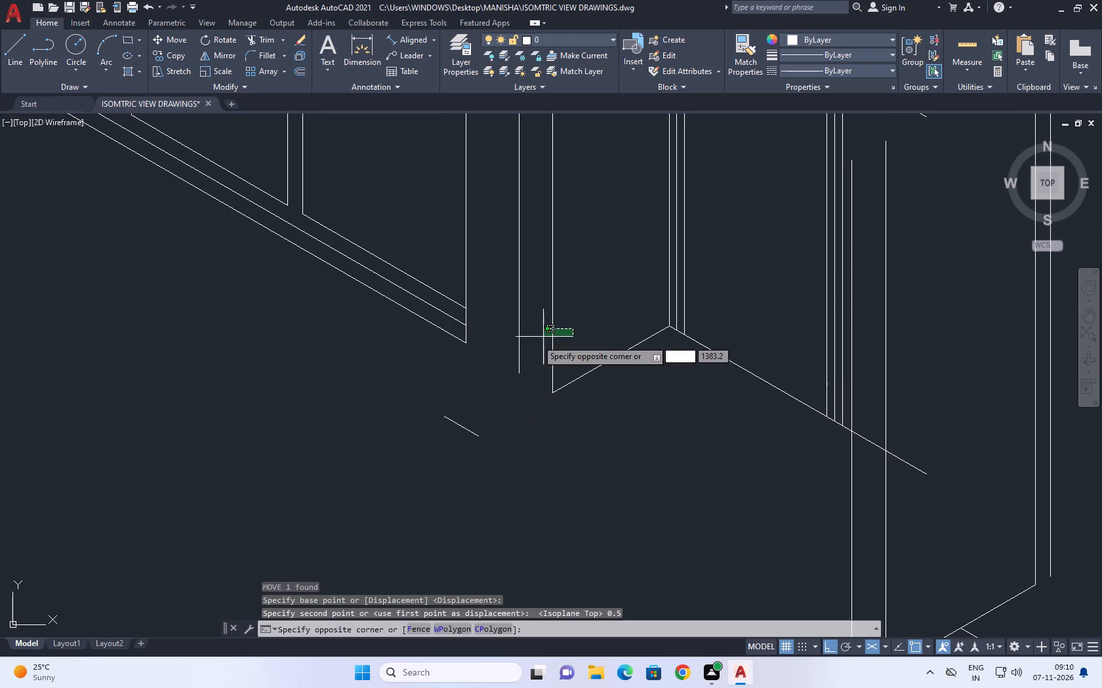
pyautogui.moveTo(521, 347); pyautogui.dragTo(496, 356)
pyautogui.click(529, 340)
pyautogui.moveTo(498, 343); pyautogui.dragTo(485, 349)
pyautogui.press('m')
pyautogui.press('space')
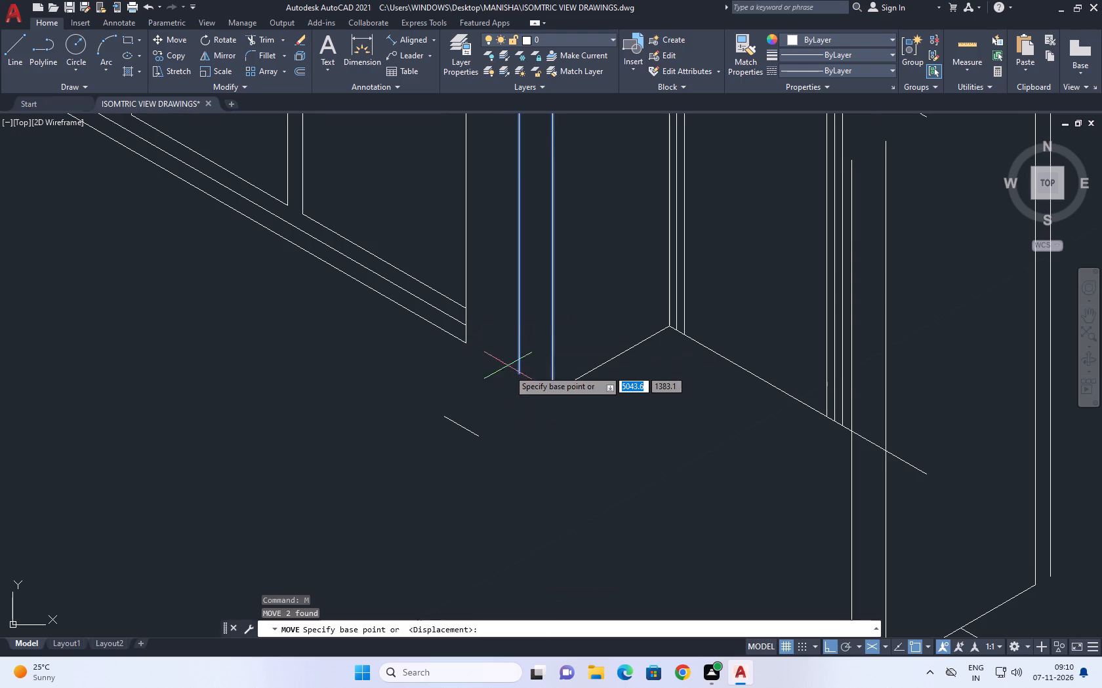
pyautogui.click(554, 393)
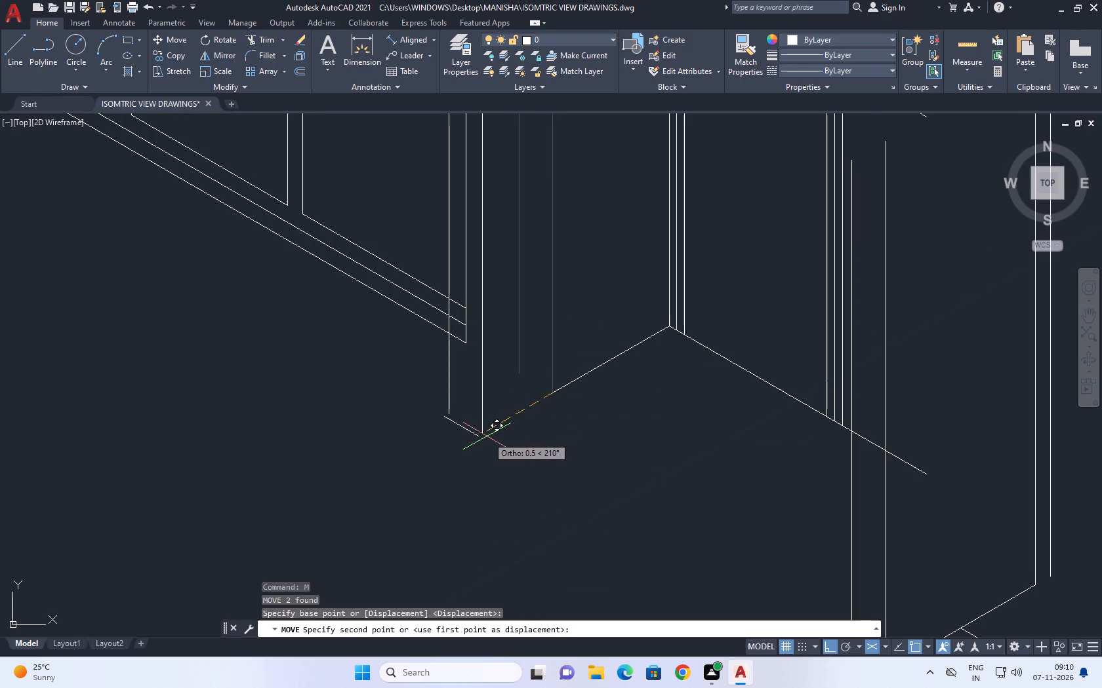
pyautogui.moveTo(476, 438); pyautogui.dragTo(483, 443)
# Extend the doorway's receding base line at the near side out to the jamb's moved vertical edge.
pyautogui.scroll(-3, 523, 444)
pyautogui.moveTo(527, 429); pyautogui.dragTo(528, 432, button='middle')
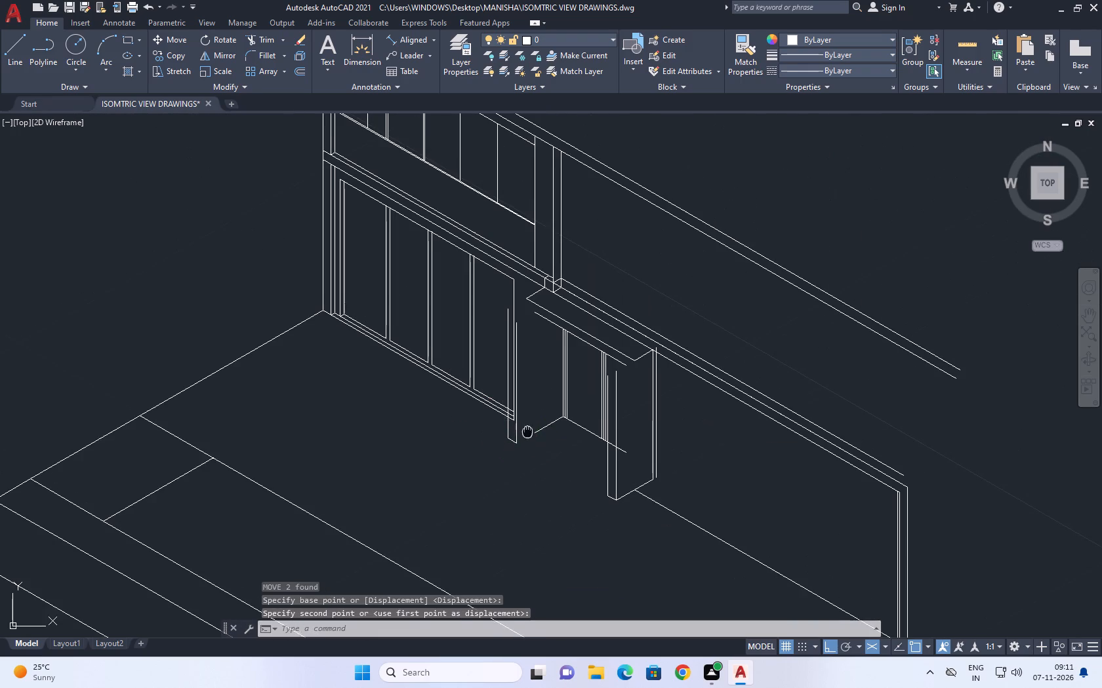
pyautogui.moveTo(528, 432); pyautogui.dragTo(573, 476, button='middle')
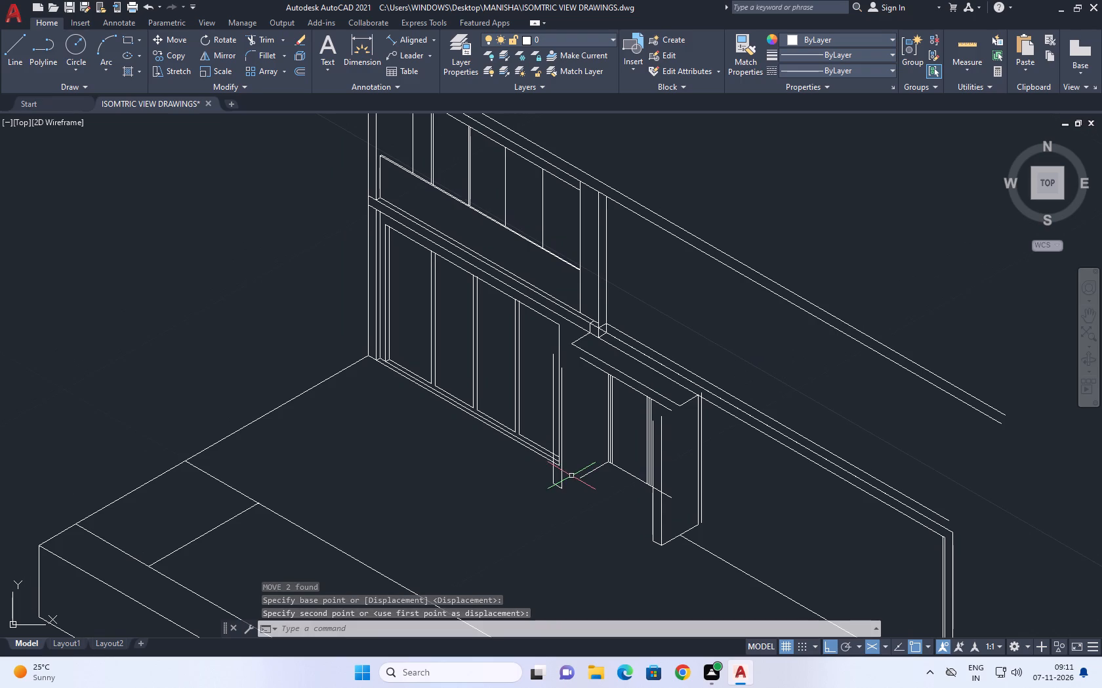
pyautogui.moveTo(537, 468); pyautogui.dragTo(539, 475, button='middle')
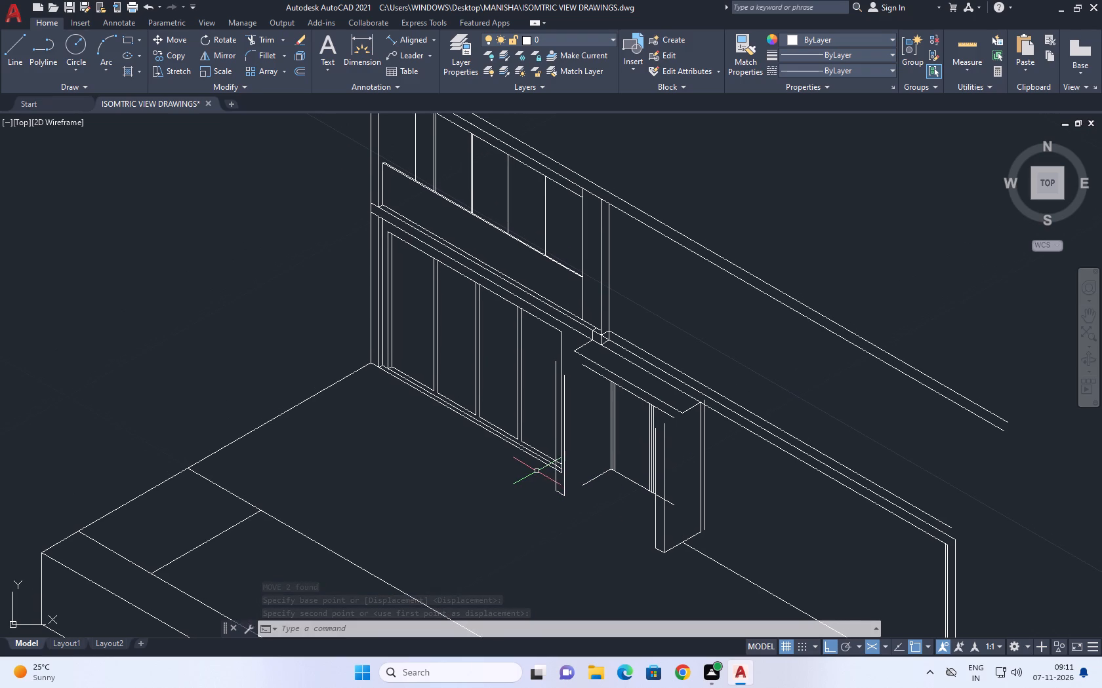
pyautogui.press('e')
pyautogui.press('x')
pyautogui.press('space')
pyautogui.click(578, 470)
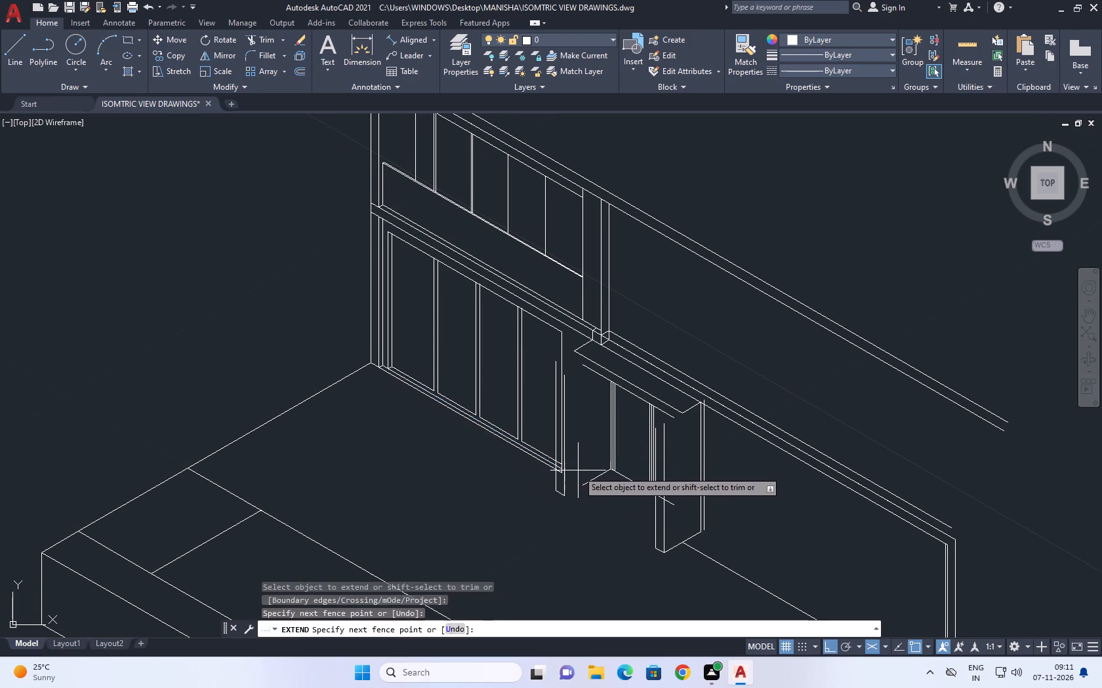
pyautogui.click(596, 491)
pyautogui.press('`')
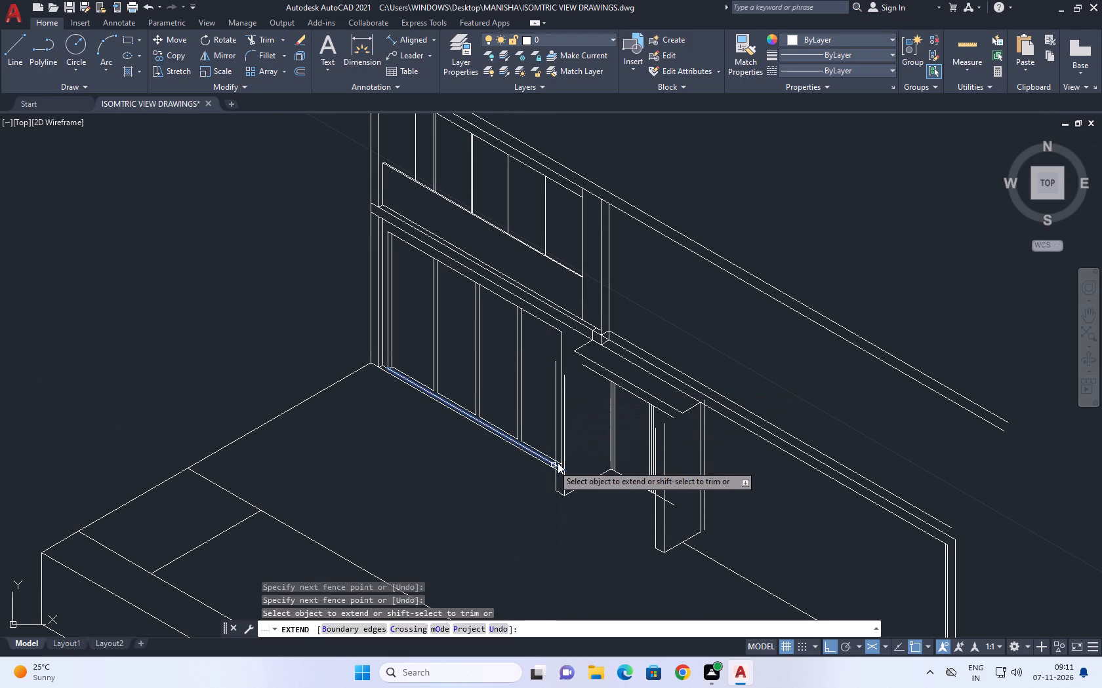
pyautogui.scroll(1, 569, 353)
pyautogui.press('Escape')
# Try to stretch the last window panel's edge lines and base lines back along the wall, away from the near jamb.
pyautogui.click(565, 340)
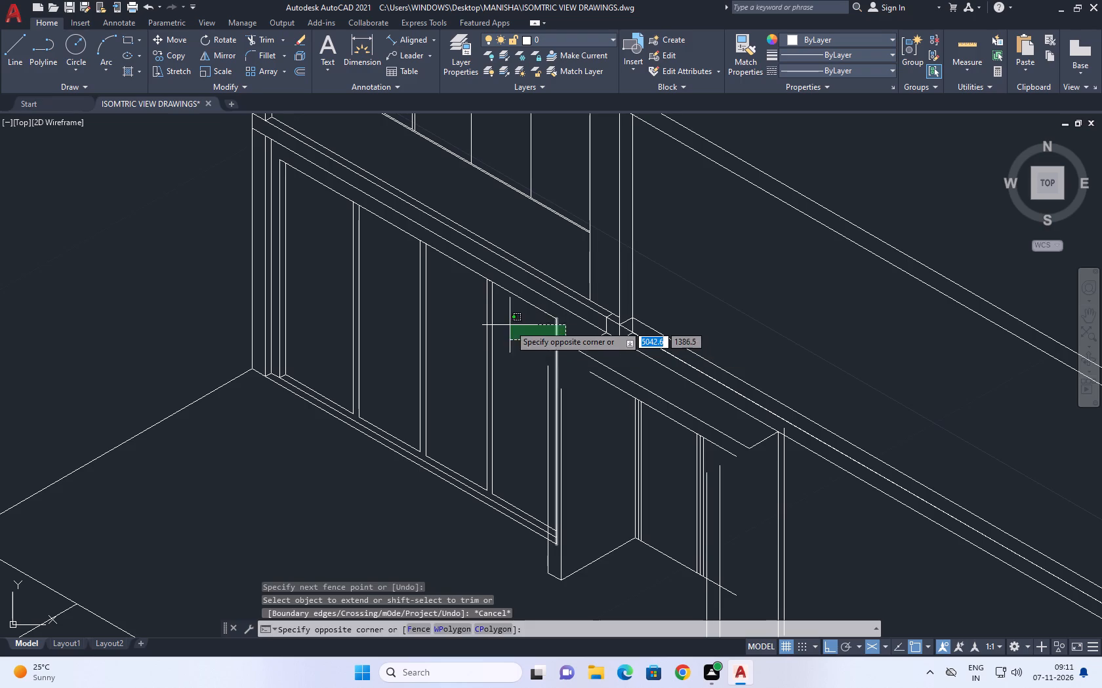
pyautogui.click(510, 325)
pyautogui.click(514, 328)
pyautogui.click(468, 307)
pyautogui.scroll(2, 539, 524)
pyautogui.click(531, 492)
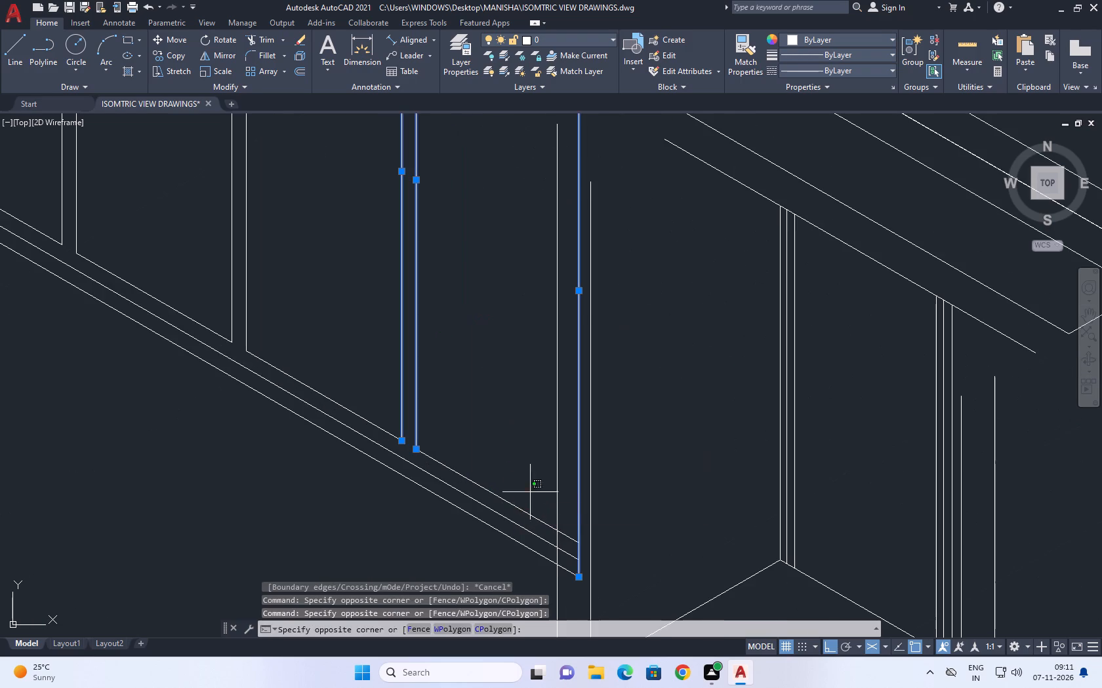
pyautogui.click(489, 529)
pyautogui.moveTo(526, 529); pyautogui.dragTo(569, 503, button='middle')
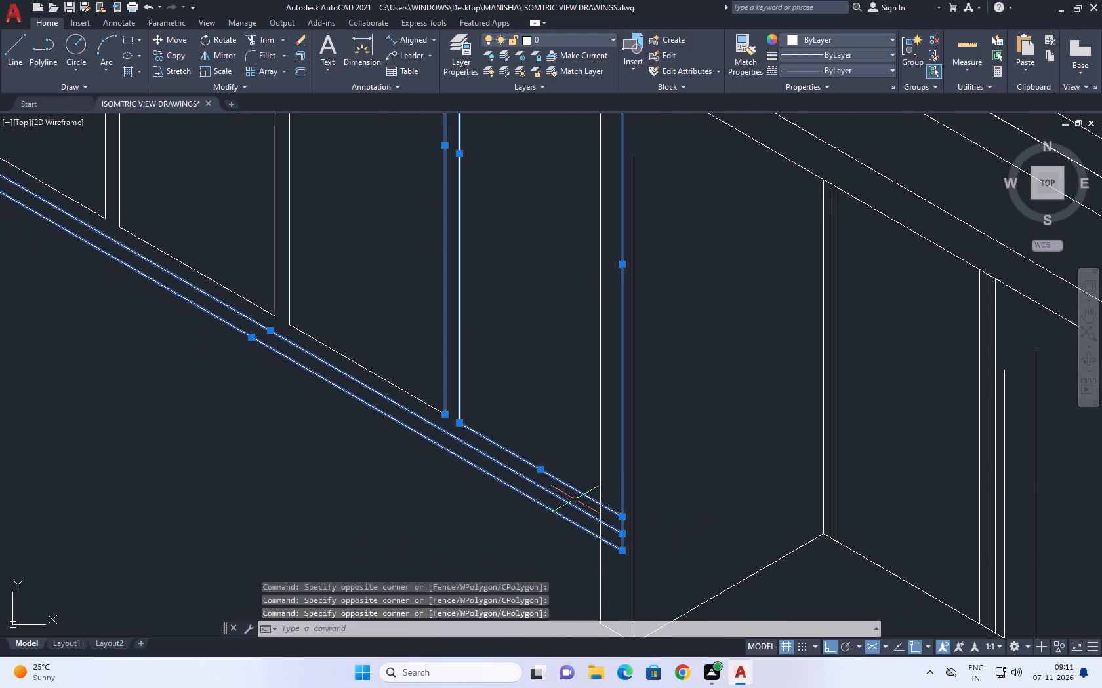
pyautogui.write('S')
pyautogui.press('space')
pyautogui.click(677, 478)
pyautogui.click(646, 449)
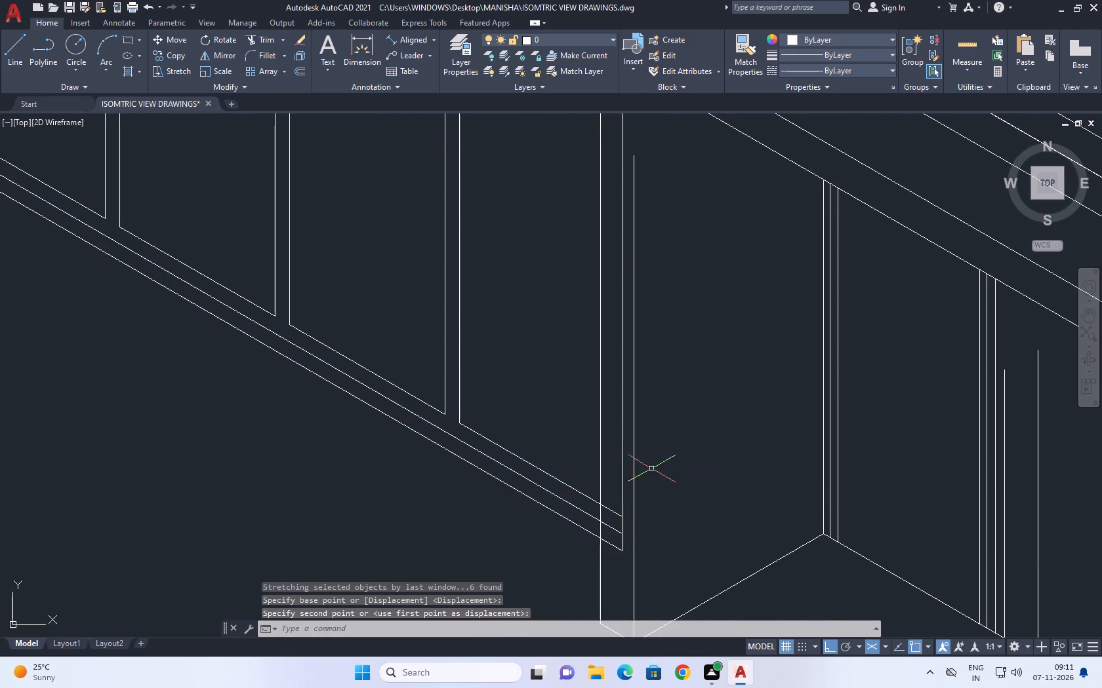
# Move the last window panel's outer vertical edge back along the wall, clear of the doorway's near jamb.
pyautogui.scroll(-3, 647, 482)
pyautogui.scroll(3, 634, 489)
pyautogui.click(656, 488)
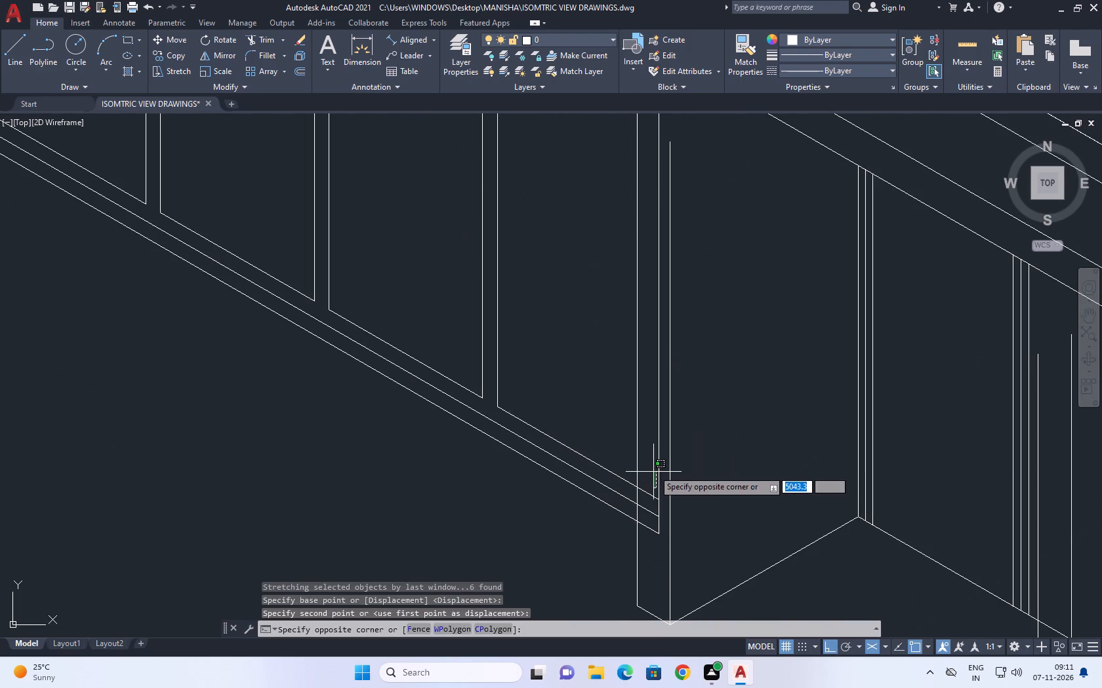
pyautogui.click(648, 493)
pyautogui.click(661, 492)
pyautogui.click(649, 463)
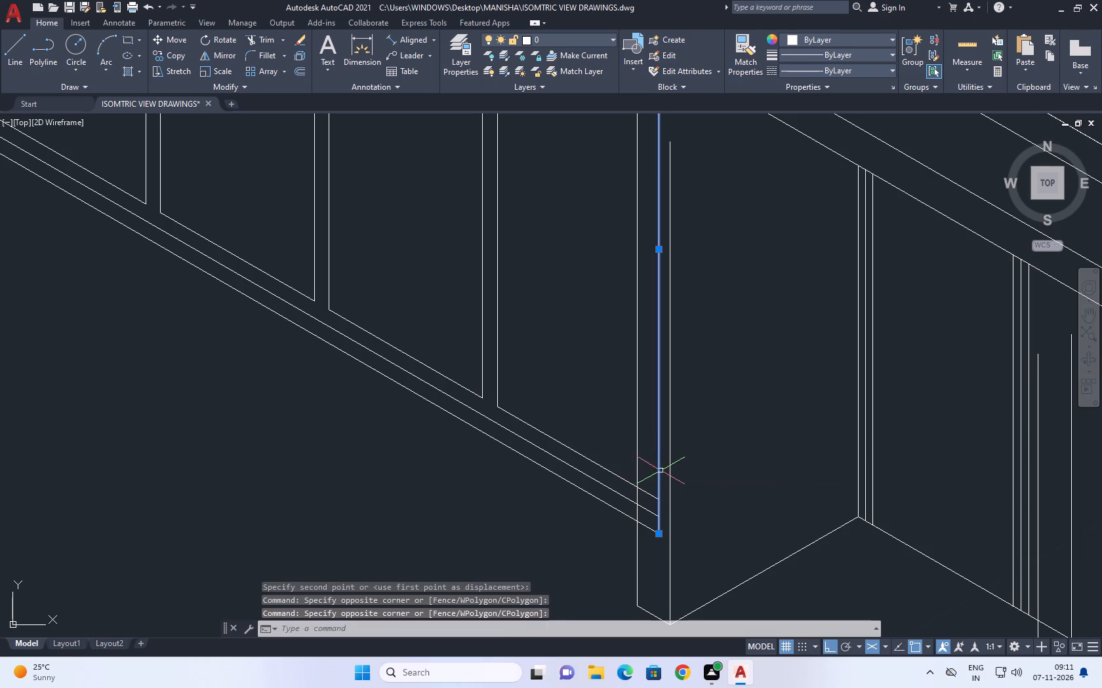
pyautogui.press('m')
pyautogui.press('space')
pyautogui.click(720, 518)
pyautogui.click(662, 480)
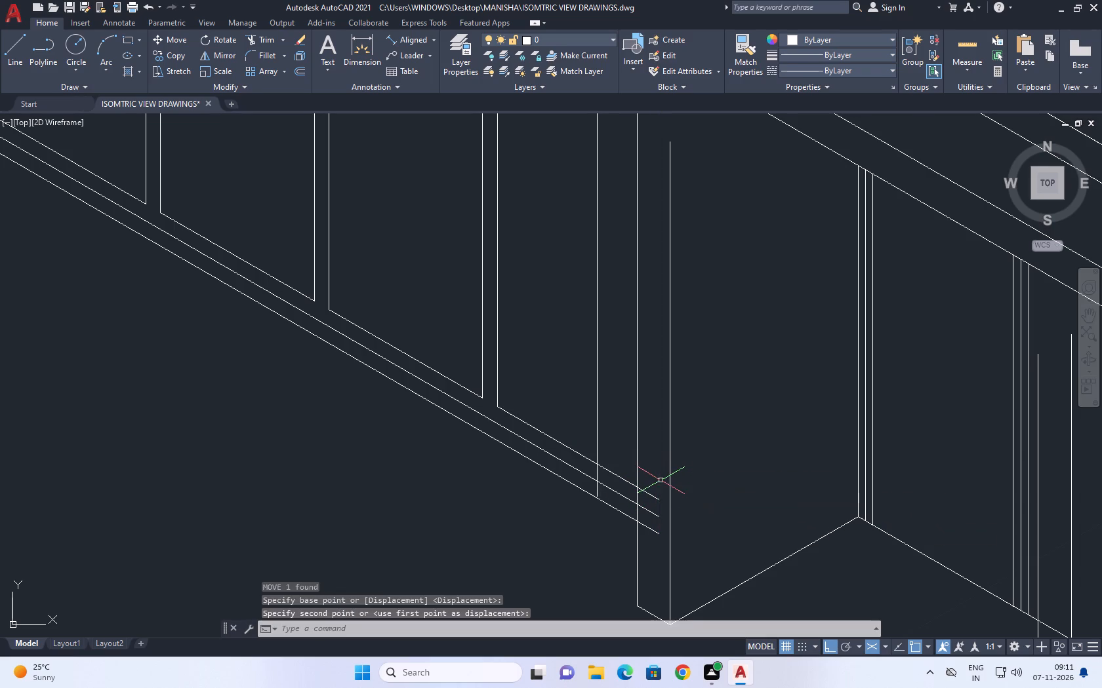
pyautogui.scroll(-2, 660, 480)
pyautogui.press('Escape')
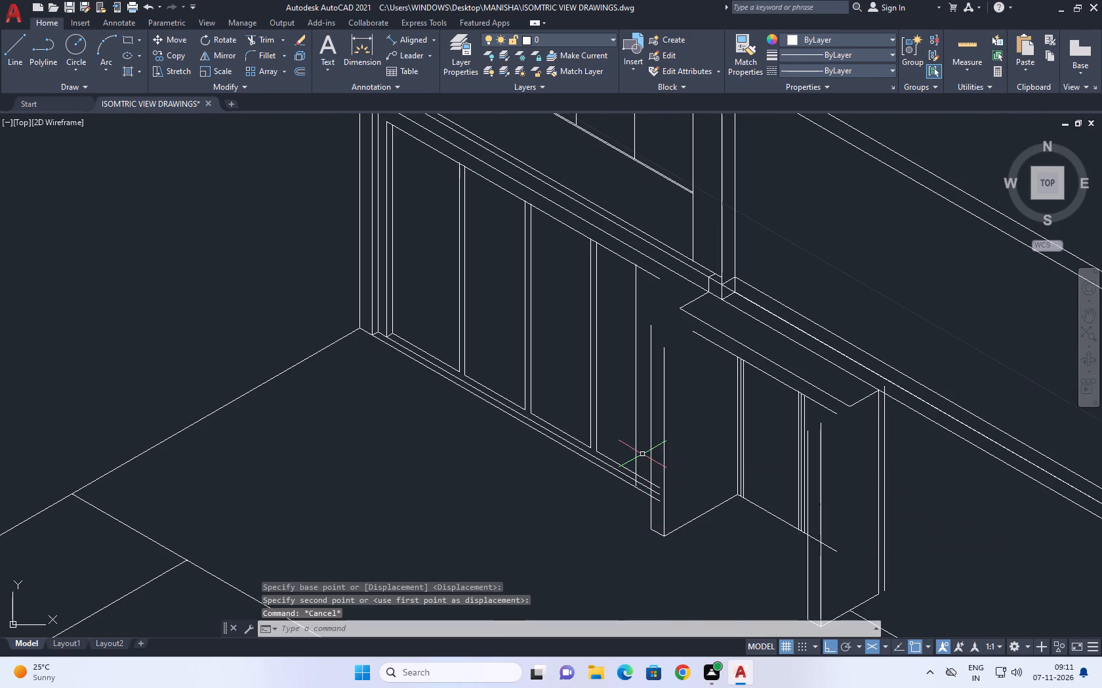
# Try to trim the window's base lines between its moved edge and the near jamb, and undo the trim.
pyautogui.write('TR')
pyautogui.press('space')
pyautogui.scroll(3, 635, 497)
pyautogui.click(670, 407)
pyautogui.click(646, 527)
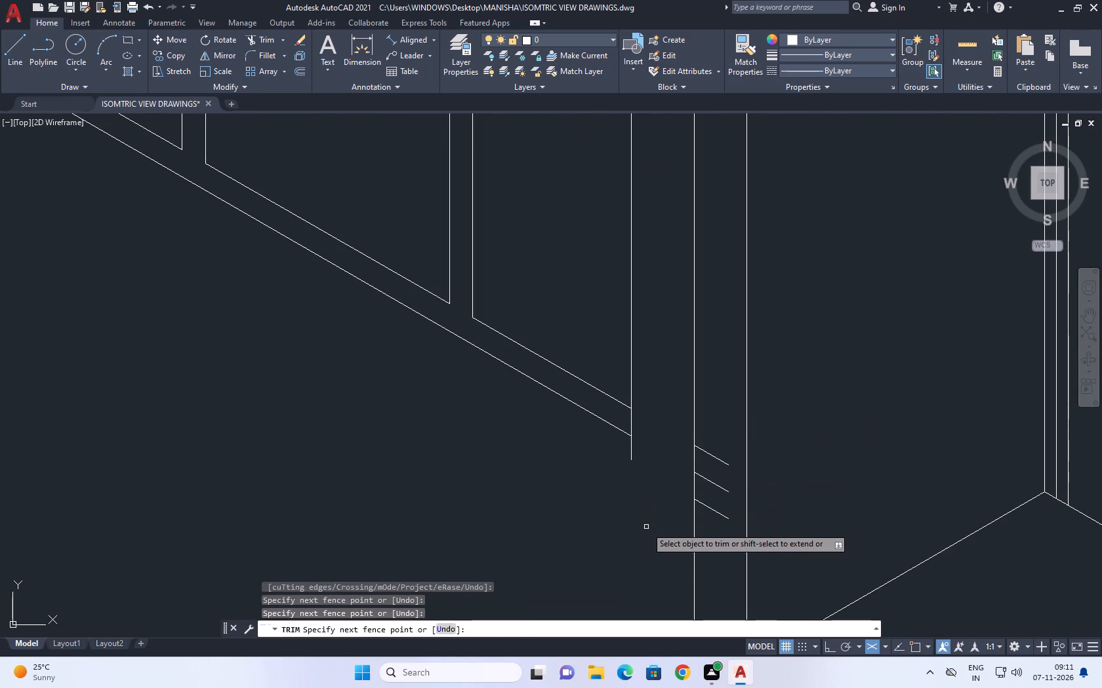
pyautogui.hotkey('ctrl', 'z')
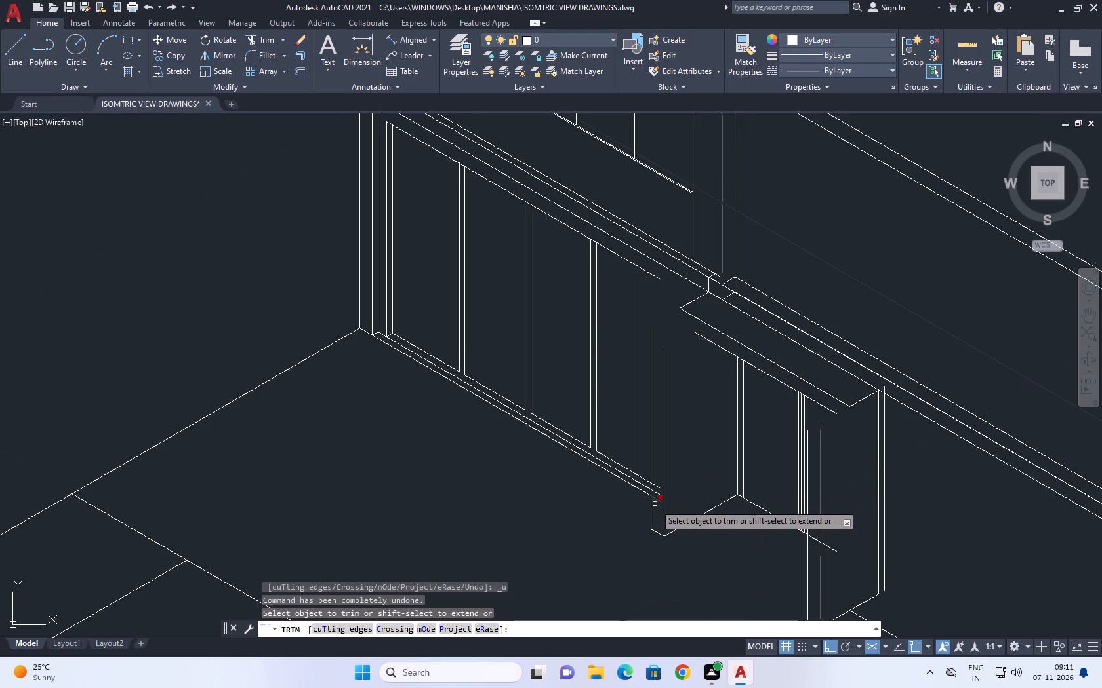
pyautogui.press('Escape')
# Extend the last window panel's moved vertical edge down to the window's lowest base line.
pyautogui.write('EX')
pyautogui.press('space')
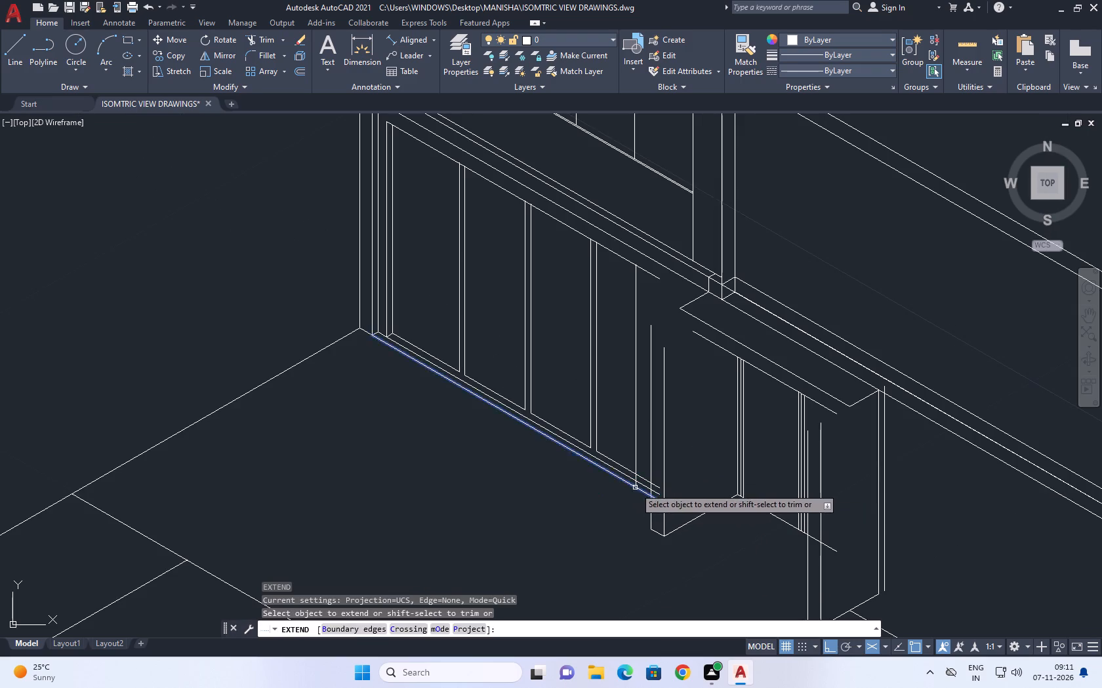
pyautogui.scroll(2, 637, 485)
pyautogui.click(642, 449)
pyautogui.moveTo(611, 400); pyautogui.dragTo(609, 393)
pyautogui.press('Escape')
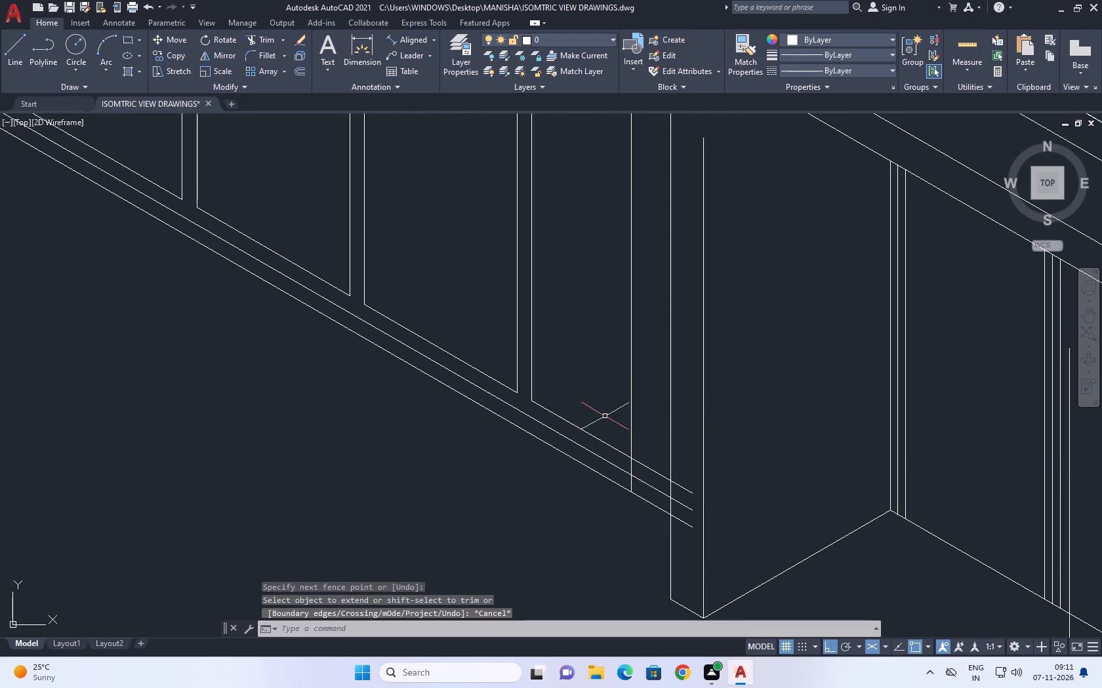
# Trim the window's three base lines past its moved edge and remove their leftover pieces inside the near jamb.
pyautogui.press('t')
pyautogui.press('r')
pyautogui.press('space')
pyautogui.click(647, 522)
pyautogui.click(657, 449)
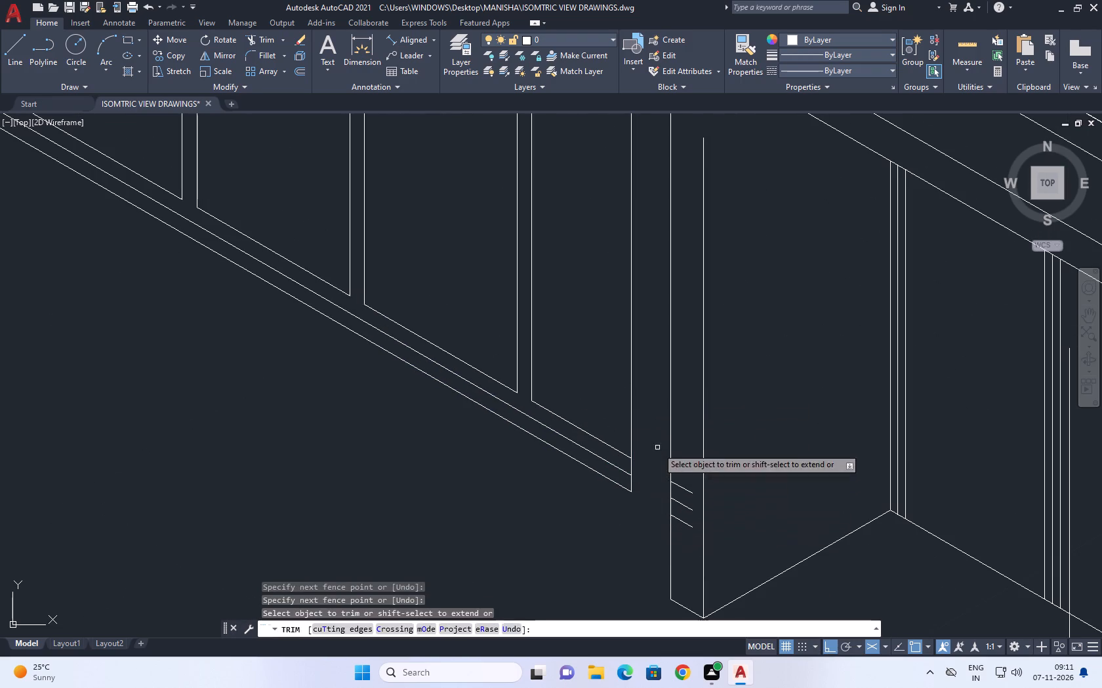
pyautogui.click(680, 541)
pyautogui.click(686, 472)
# Trim the window's top line past the moved edge and the edge's overshoot above that top corner.
pyautogui.scroll(-5, 648, 517)
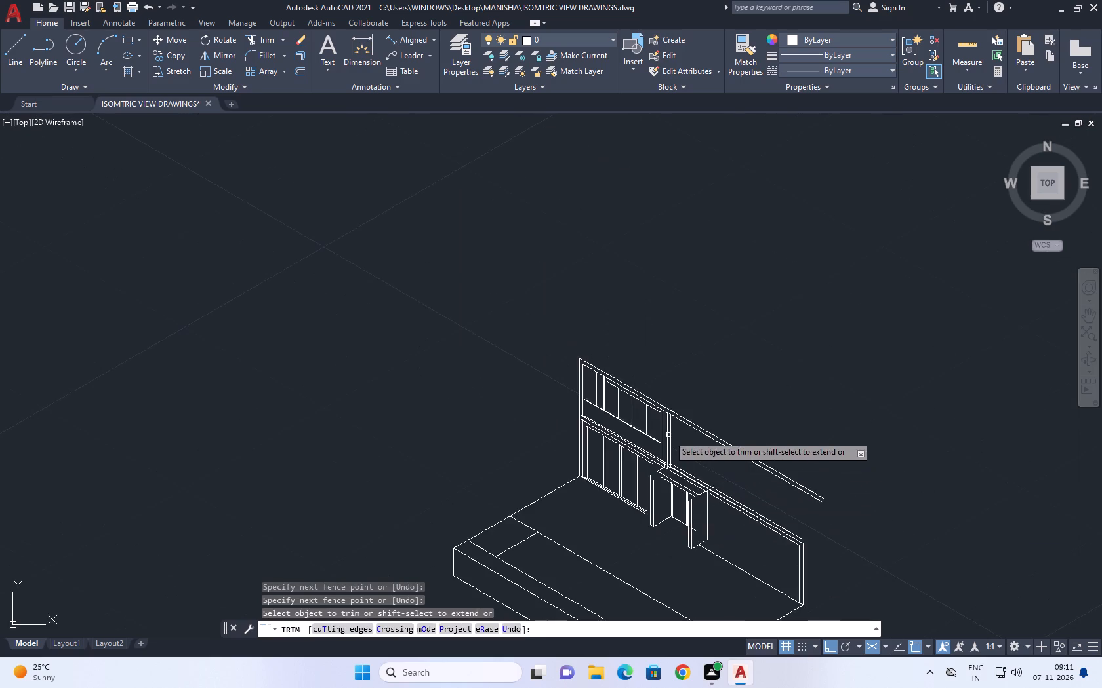
pyautogui.scroll(2, 657, 440)
pyautogui.scroll(1, 639, 502)
pyautogui.click(640, 501)
pyautogui.press('Escape')
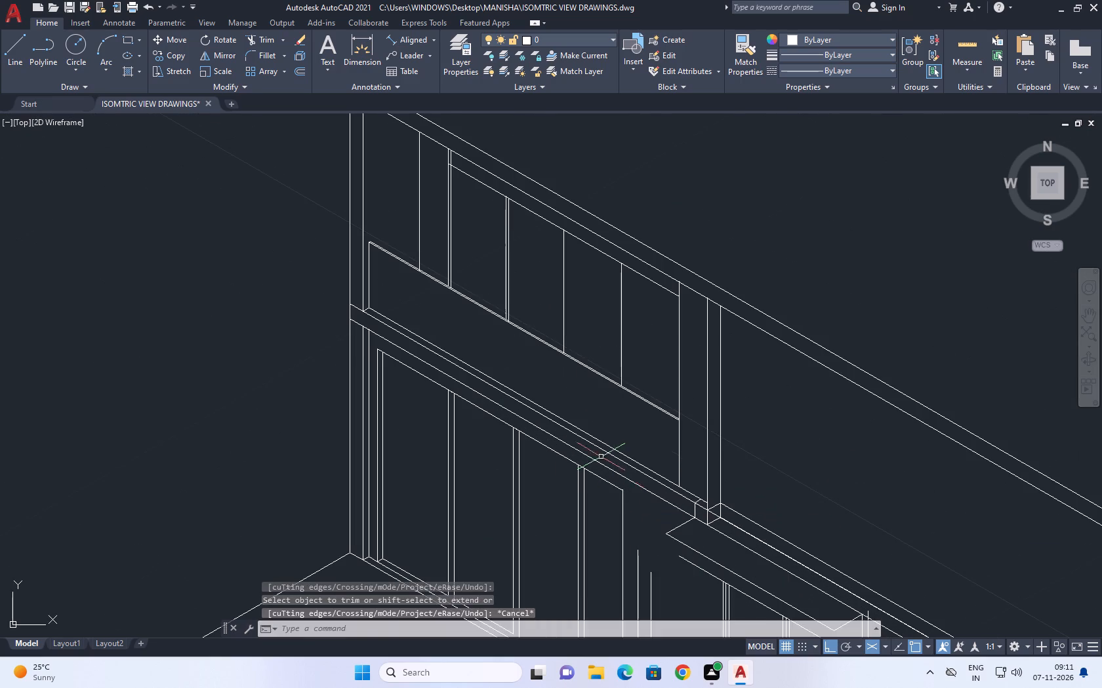
pyautogui.scroll(4, 609, 496)
pyautogui.press('space')
pyautogui.scroll(3, 701, 470)
pyautogui.click(600, 486)
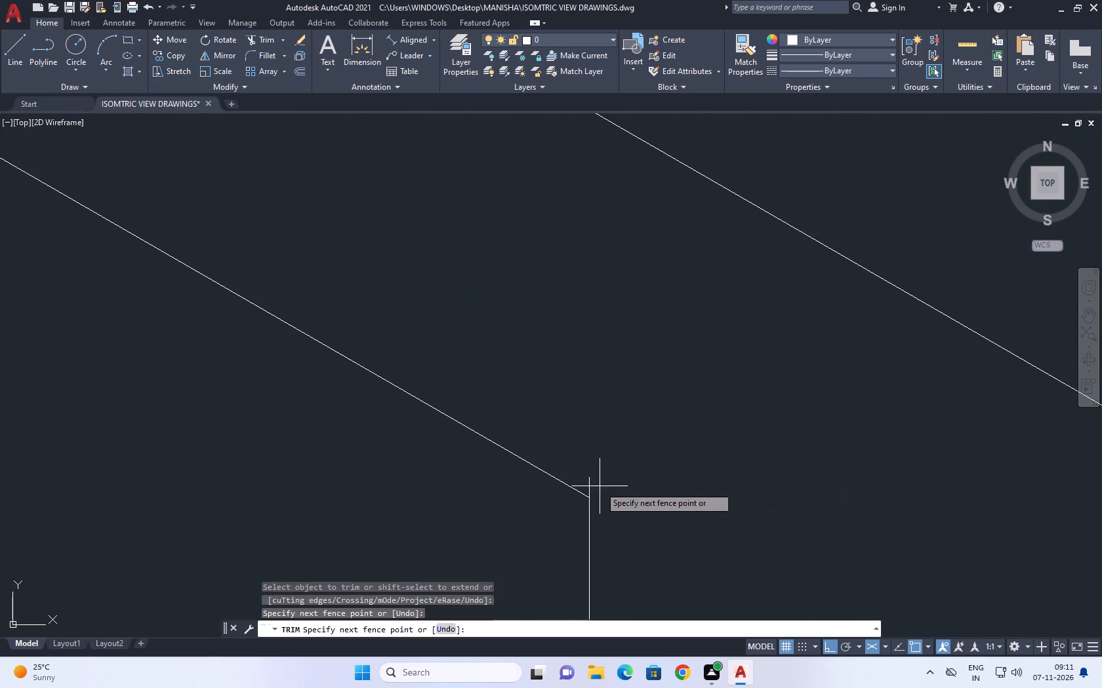
pyautogui.moveTo(573, 473); pyautogui.dragTo(556, 466)
pyautogui.scroll(-5, 567, 447)
pyautogui.press('Escape')
# Move the doorway frame's top front edge outward so its near end meets the near jamb's outer top endpoint.
pyautogui.scroll(-3, 605, 417)
pyautogui.moveTo(612, 564); pyautogui.dragTo(569, 441, button='middle')
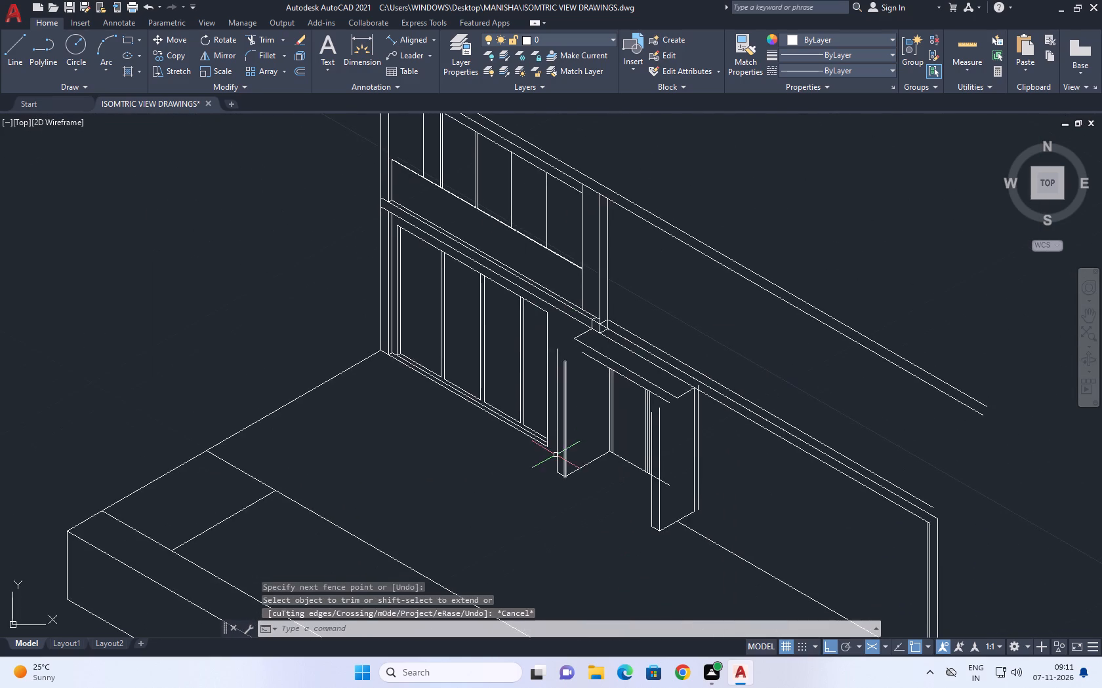
pyautogui.scroll(1, 553, 455)
pyautogui.moveTo(572, 386); pyautogui.dragTo(536, 498, button='middle')
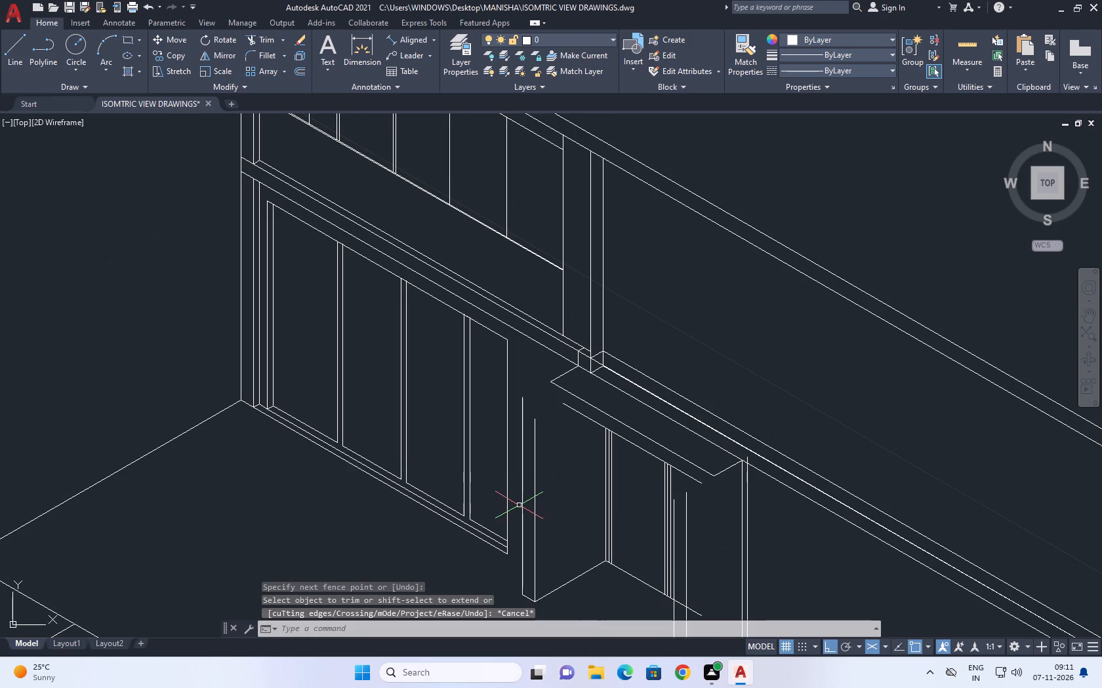
pyautogui.press('e')
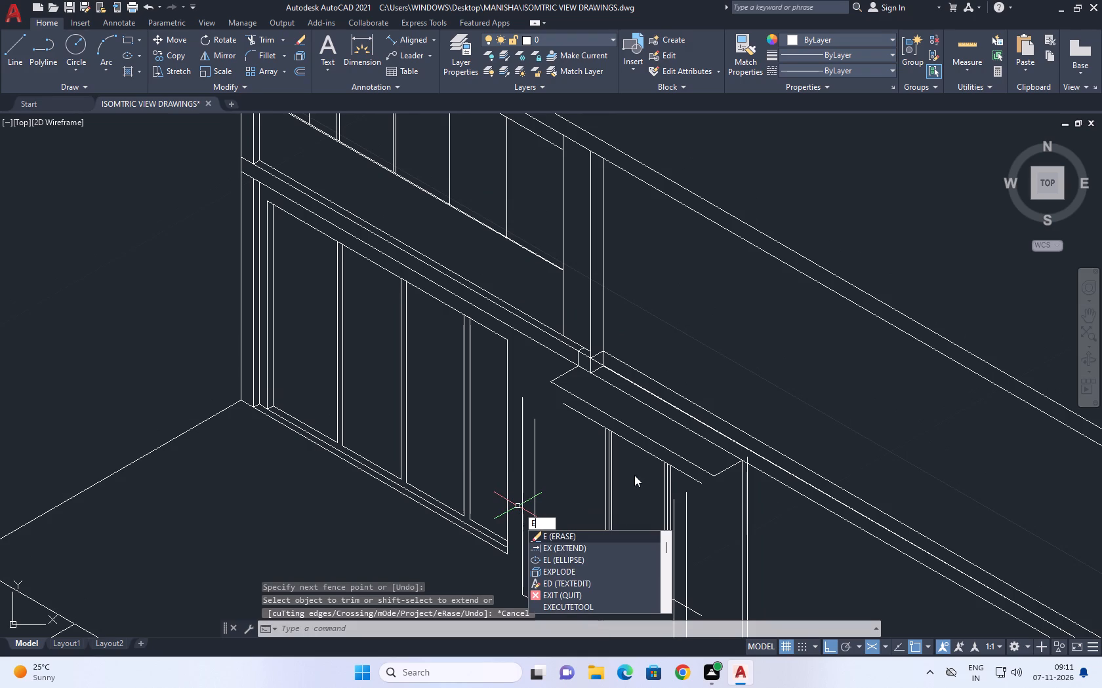
pyautogui.moveTo(635, 474); pyautogui.dragTo(607, 487, button='middle')
pyautogui.press('Escape')
pyautogui.click(575, 429)
pyautogui.moveTo(605, 442); pyautogui.dragTo(597, 449, button='middle')
pyautogui.press('m')
pyautogui.press('space')
pyautogui.scroll(1, 525, 402)
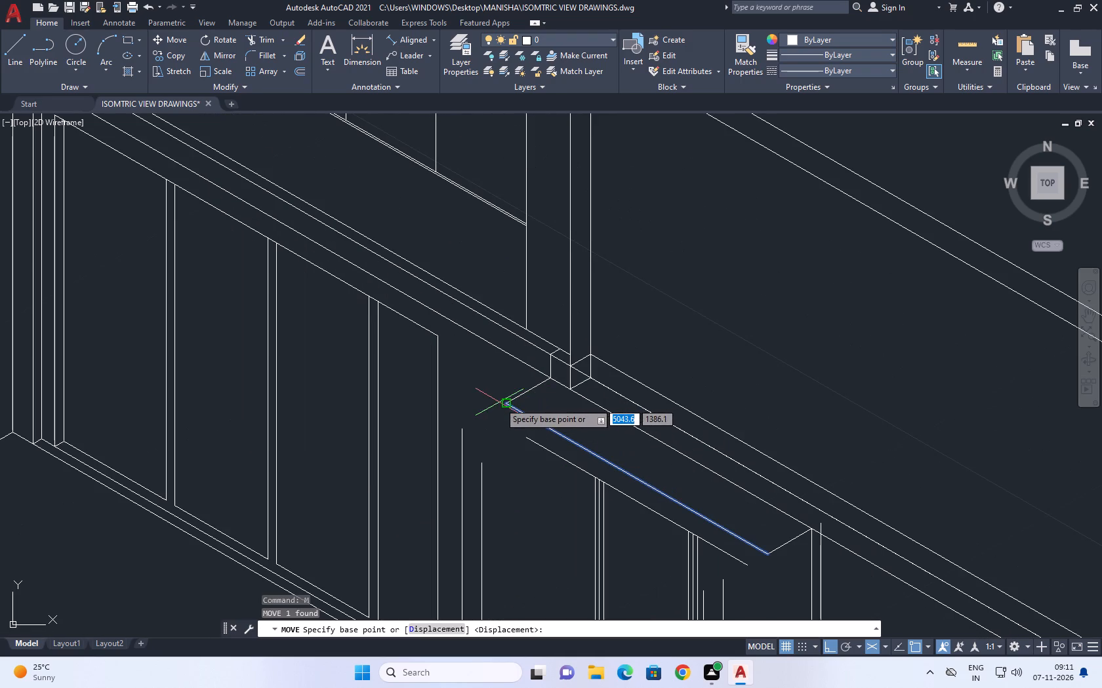
pyautogui.click(504, 408)
pyautogui.click(462, 428)
# Extend the receding top edges at both ends of the doorway frame out to the moved front edge.
pyautogui.scroll(-1, 489, 387)
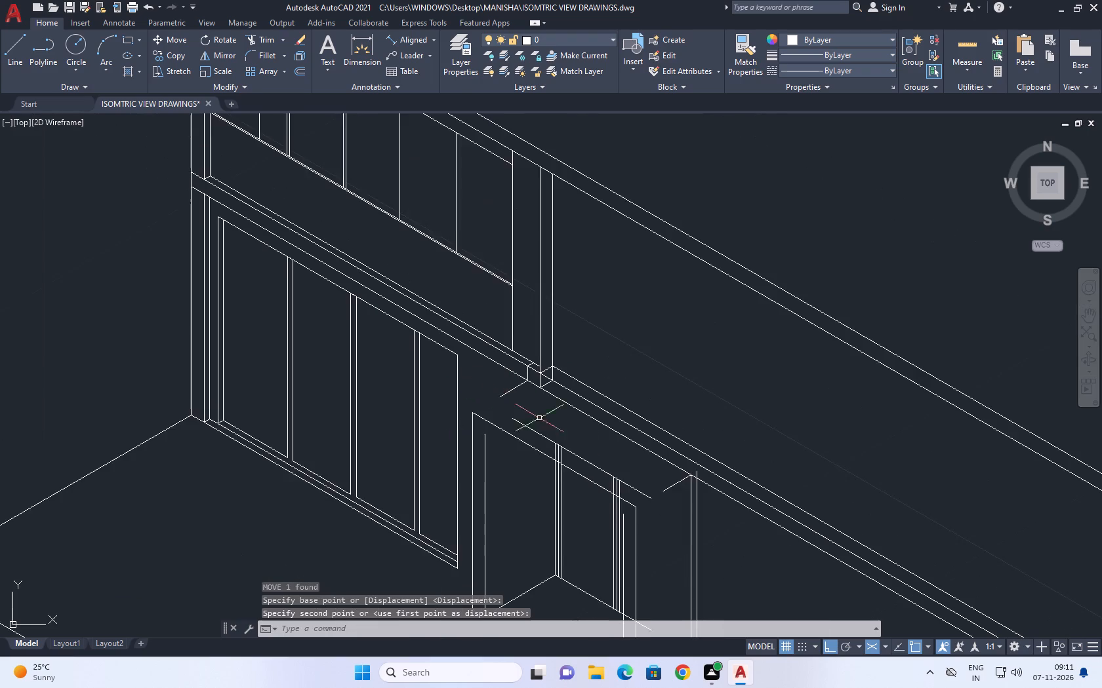
pyautogui.moveTo(574, 448); pyautogui.dragTo(527, 415, button='middle')
pyautogui.click(514, 411)
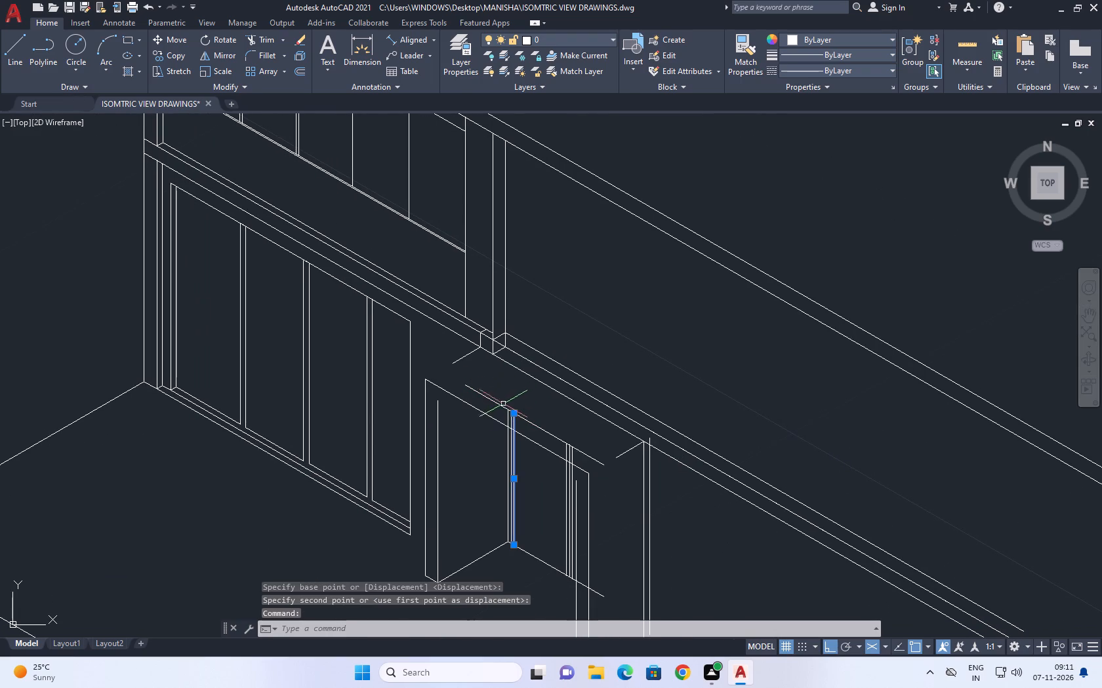
pyautogui.press('Escape')
pyautogui.middleClick(439, 346)
pyautogui.moveTo(483, 388); pyautogui.dragTo(459, 394, button='middle')
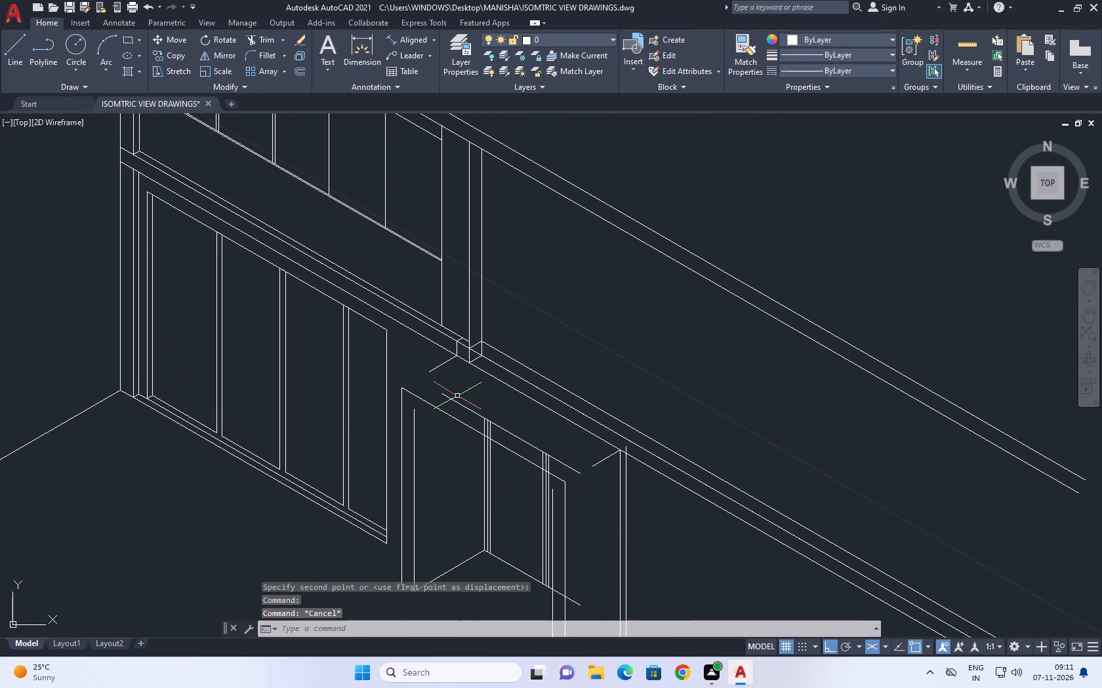
pyautogui.press('e')
pyautogui.write('X')
pyautogui.press('space')
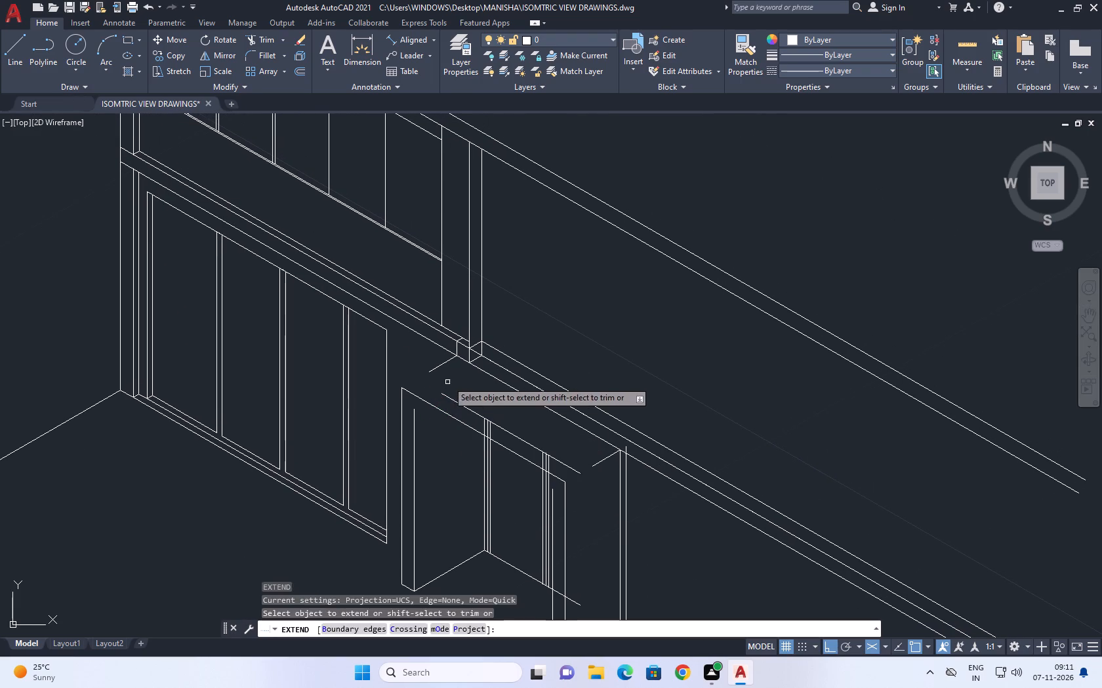
pyautogui.click(445, 377)
pyautogui.click(434, 364)
pyautogui.click(593, 459)
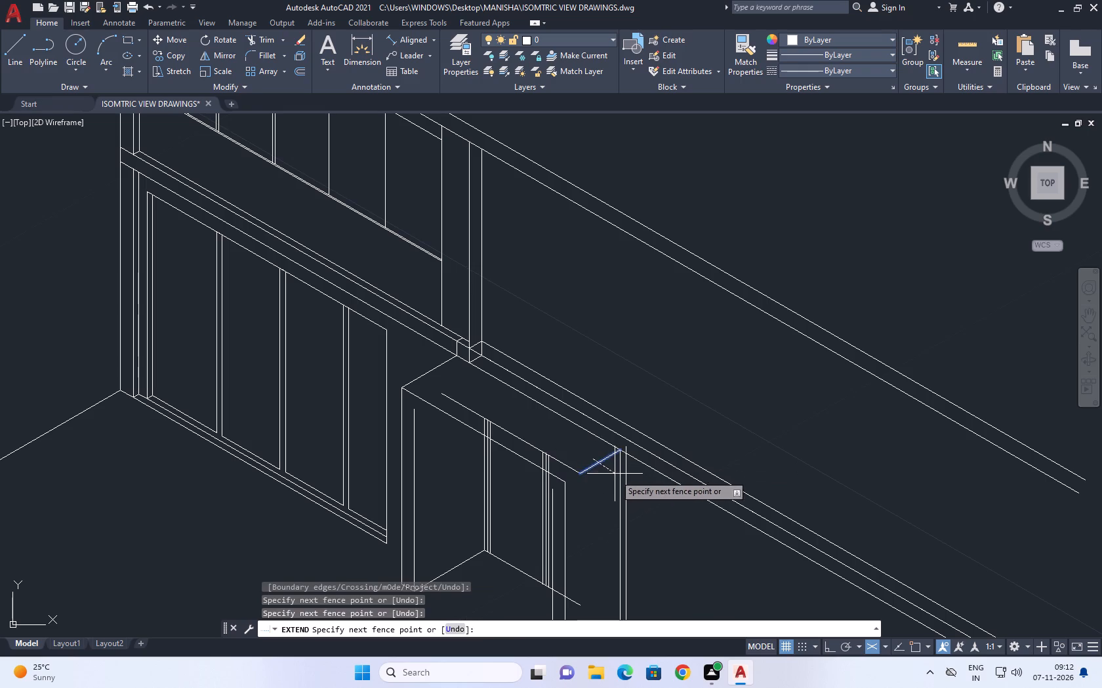
pyautogui.click(615, 476)
pyautogui.click(588, 460)
pyautogui.click(598, 487)
pyautogui.moveTo(602, 488); pyautogui.dragTo(565, 376, button='middle')
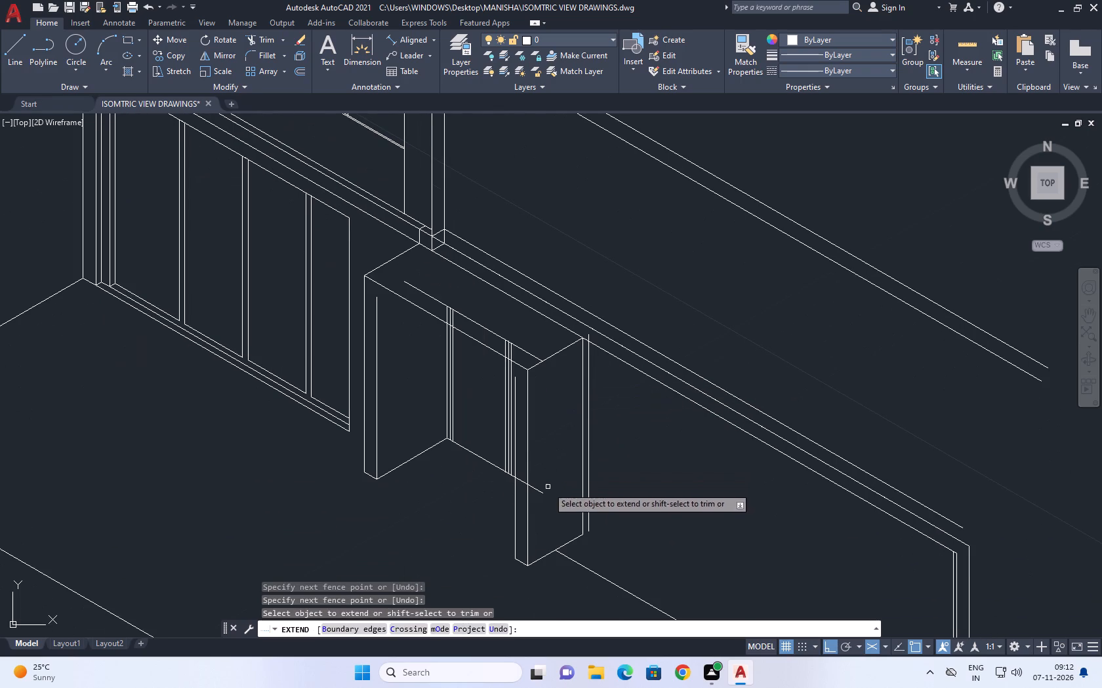
pyautogui.press('Escape')
# Trim the doorway's base line back to the near jamb's inner vertical edge.
pyautogui.click(544, 492)
pyautogui.click(533, 501)
pyautogui.scroll(3, 533, 501)
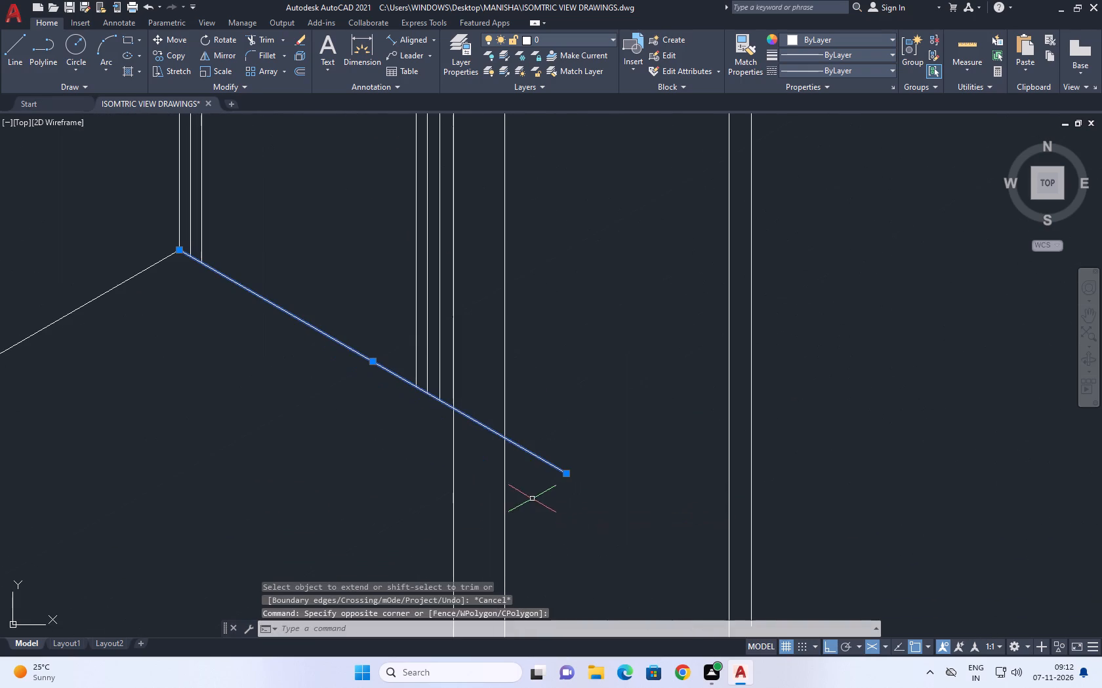
pyautogui.press('Escape')
pyautogui.press('t')
pyautogui.press('r')
pyautogui.press('space')
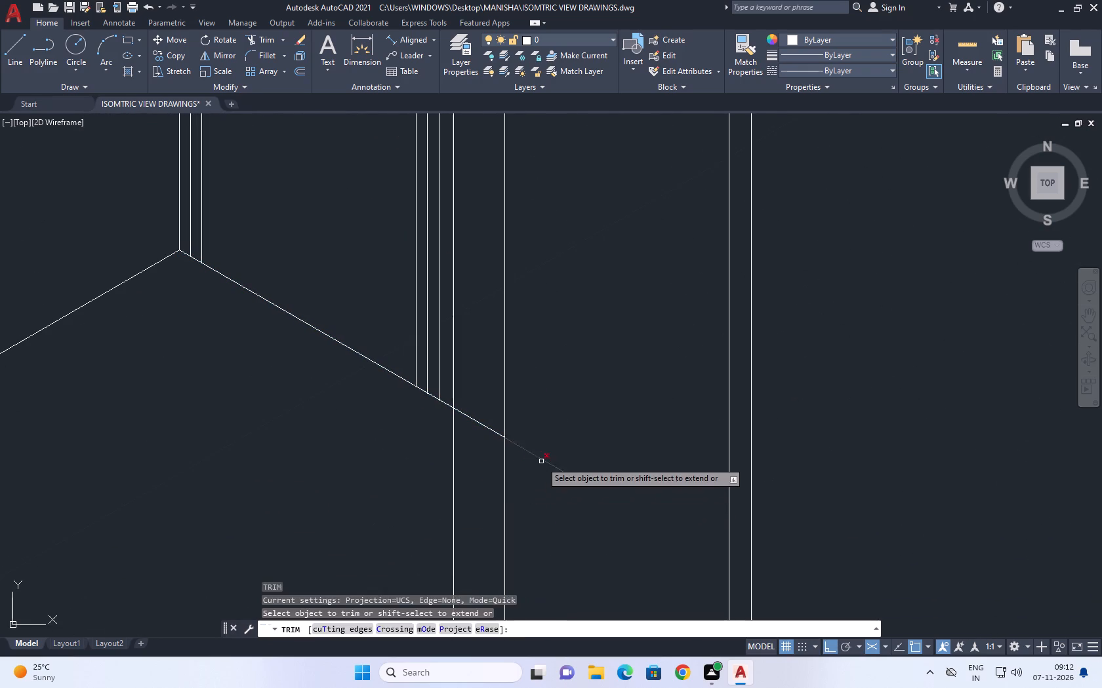
pyautogui.click(541, 461)
pyautogui.click(491, 429)
pyautogui.click(476, 467)
pyautogui.click(481, 423)
pyautogui.scroll(-2, 472, 457)
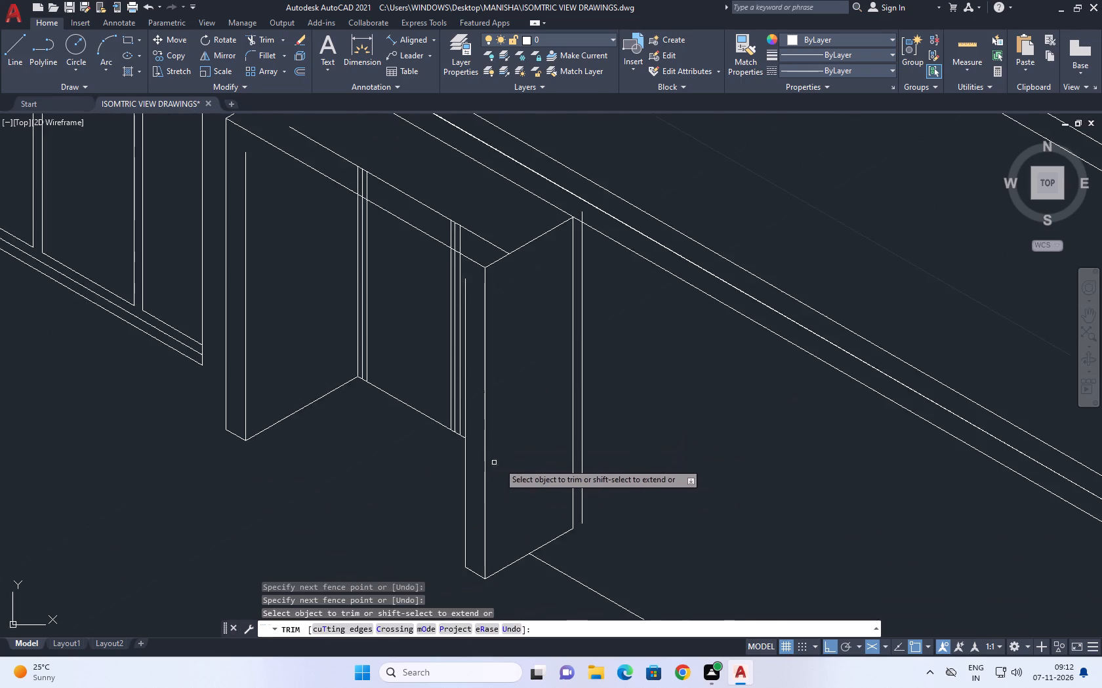
pyautogui.scroll(-2, 500, 463)
pyautogui.press('space')
# Extend the near jamb's bottom receding edge to the rear vertical line beside the wall.
pyautogui.scroll(2, 542, 472)
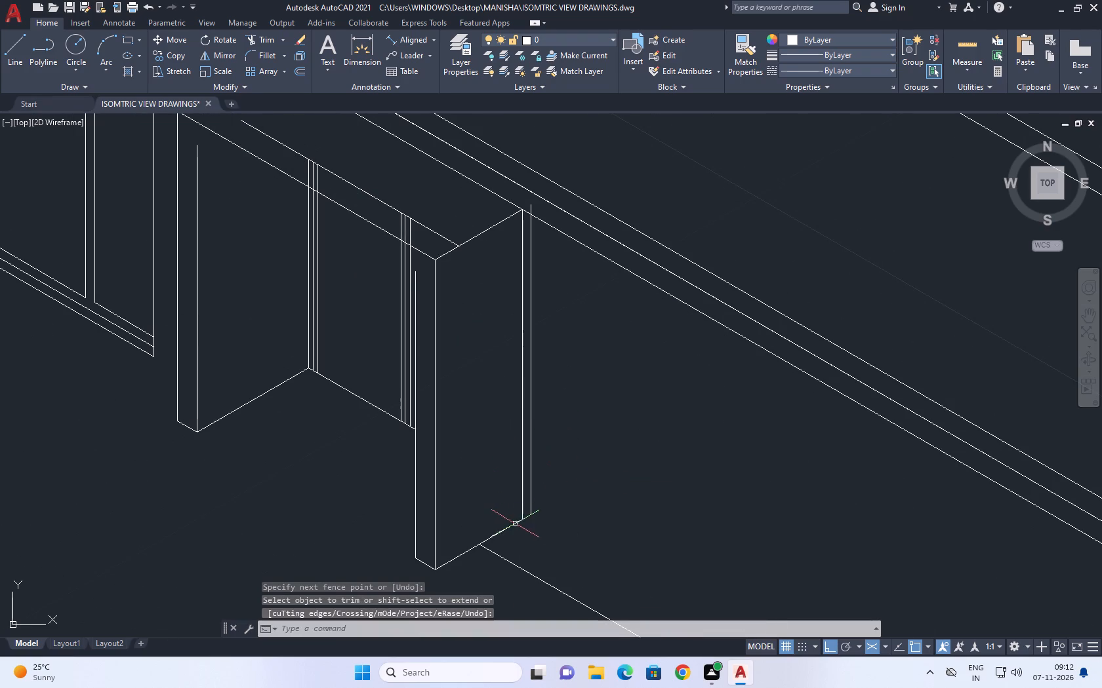
pyautogui.press('e')
pyautogui.press('x')
pyautogui.press('space')
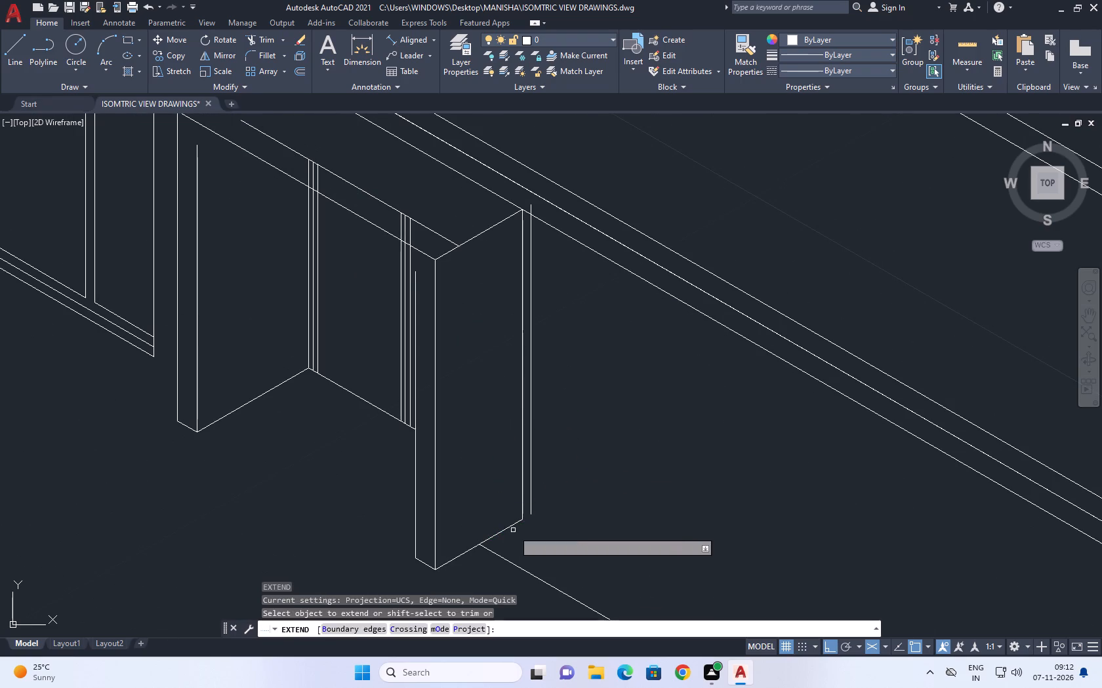
pyautogui.click(514, 528)
pyautogui.click(506, 510)
pyautogui.press('space')
# Trim the near jamb's rear vertical line where it overshoots the wall line at the top of the frame.
pyautogui.moveTo(505, 324); pyautogui.dragTo(502, 406, button='middle')
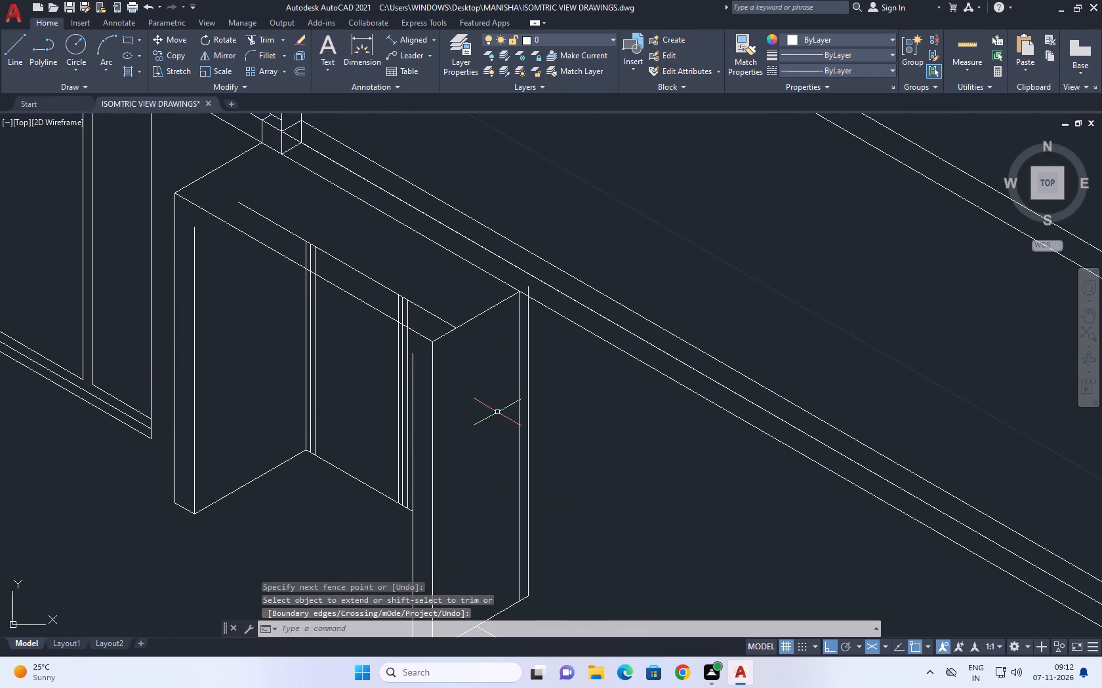
pyautogui.press('t')
pyautogui.press('r')
pyautogui.press('space')
pyautogui.scroll(2, 541, 256)
pyautogui.click(508, 337)
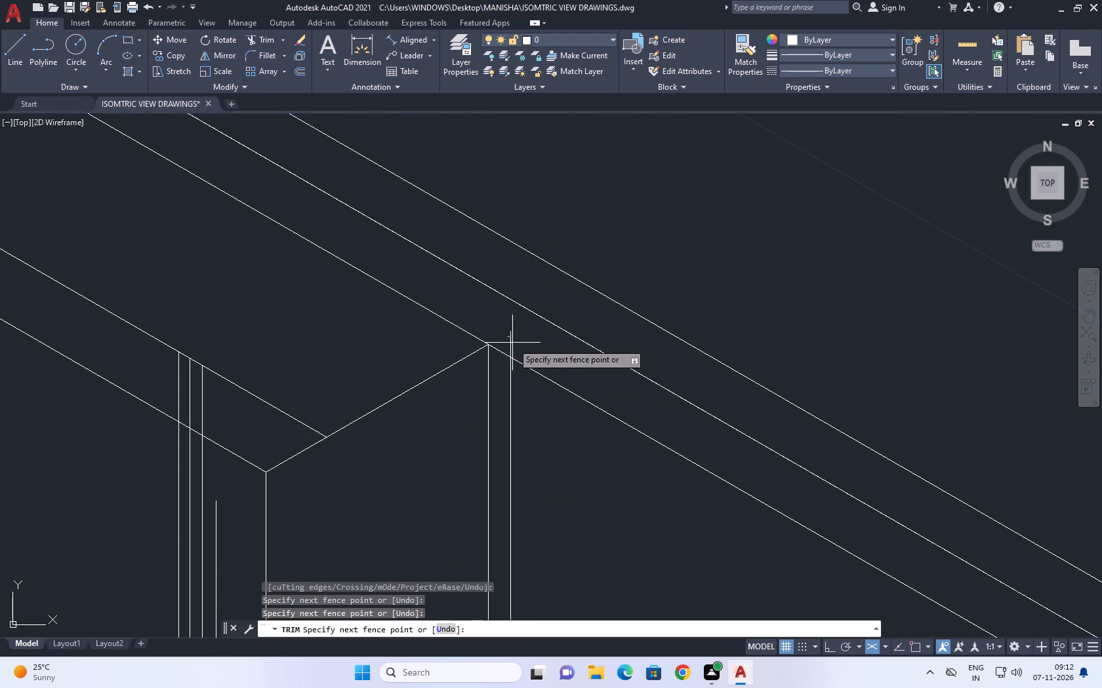
pyautogui.click(527, 356)
pyautogui.scroll(-3, 566, 359)
pyautogui.press('space')
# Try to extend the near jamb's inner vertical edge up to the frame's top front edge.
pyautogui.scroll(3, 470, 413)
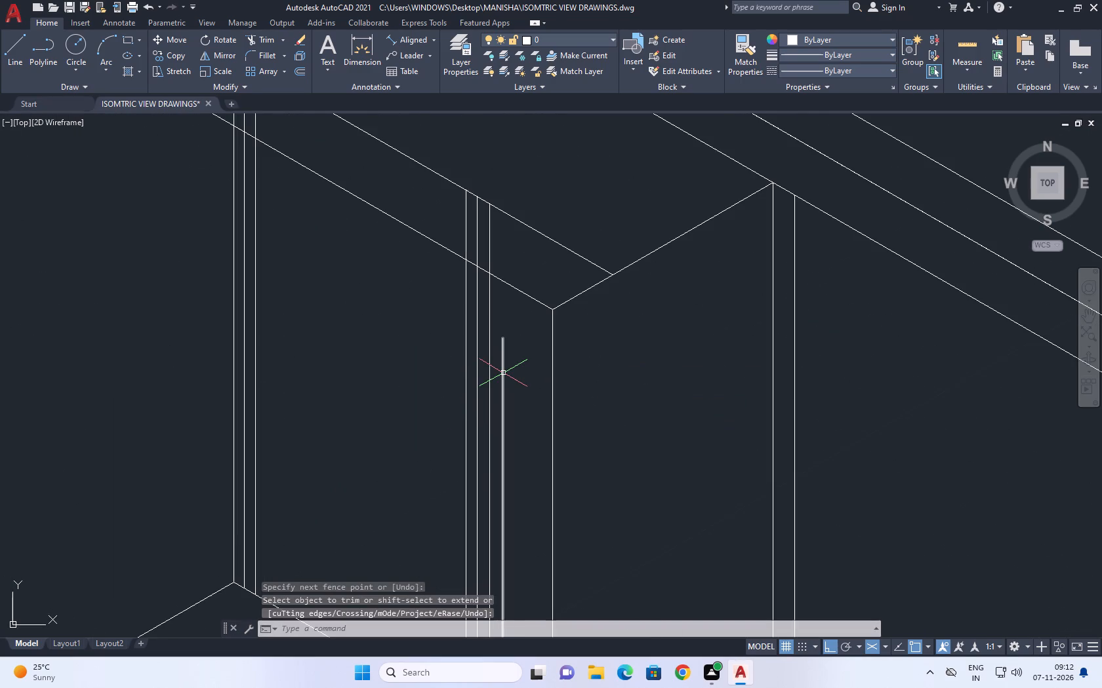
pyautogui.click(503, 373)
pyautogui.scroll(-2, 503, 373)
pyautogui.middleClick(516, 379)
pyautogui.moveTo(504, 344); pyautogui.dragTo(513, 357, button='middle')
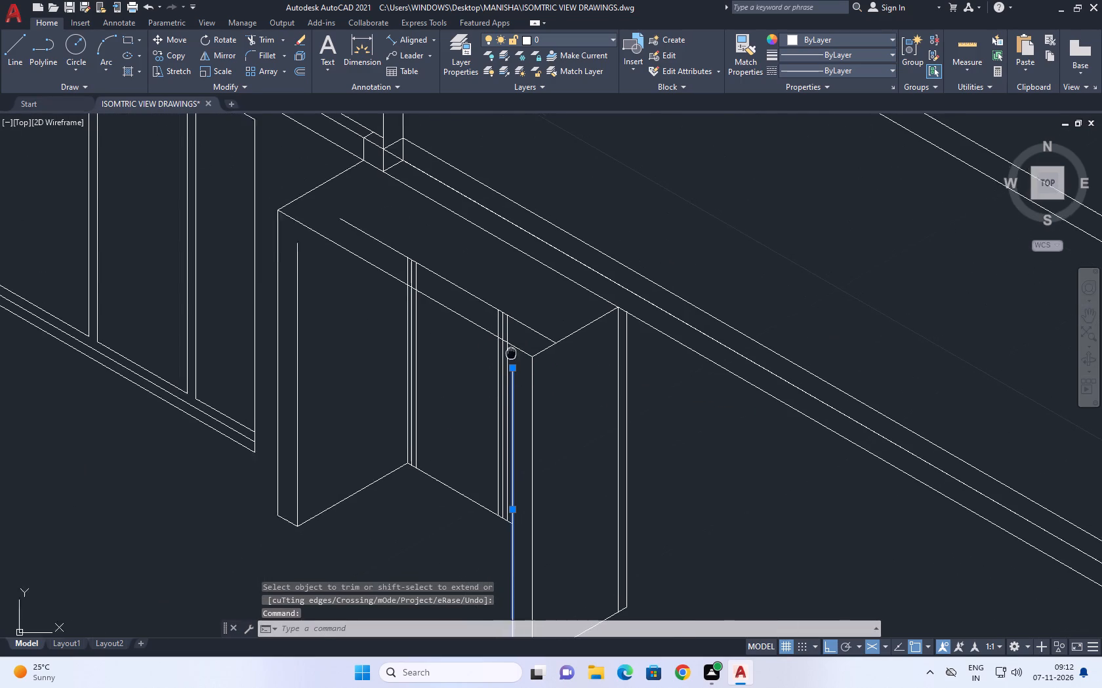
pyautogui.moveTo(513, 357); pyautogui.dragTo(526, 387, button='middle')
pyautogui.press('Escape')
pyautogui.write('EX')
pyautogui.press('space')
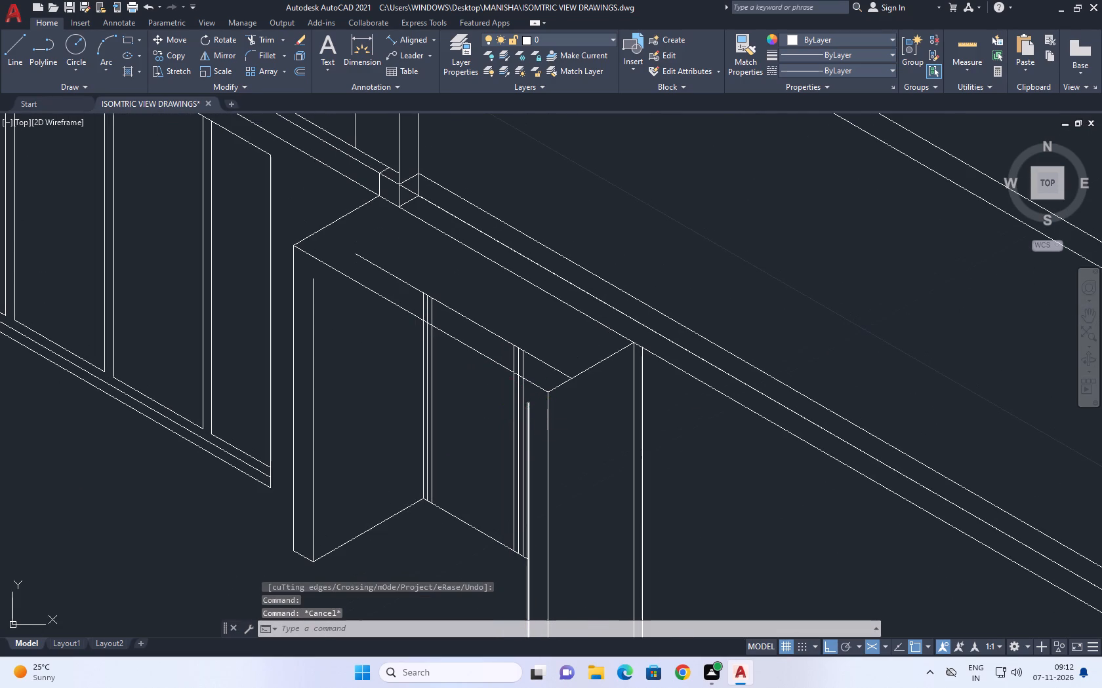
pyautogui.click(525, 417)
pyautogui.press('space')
# Trim the door's vertical lines inside the opening where they rise above the frame's top front edge.
pyautogui.moveTo(508, 360); pyautogui.dragTo(527, 411, button='middle')
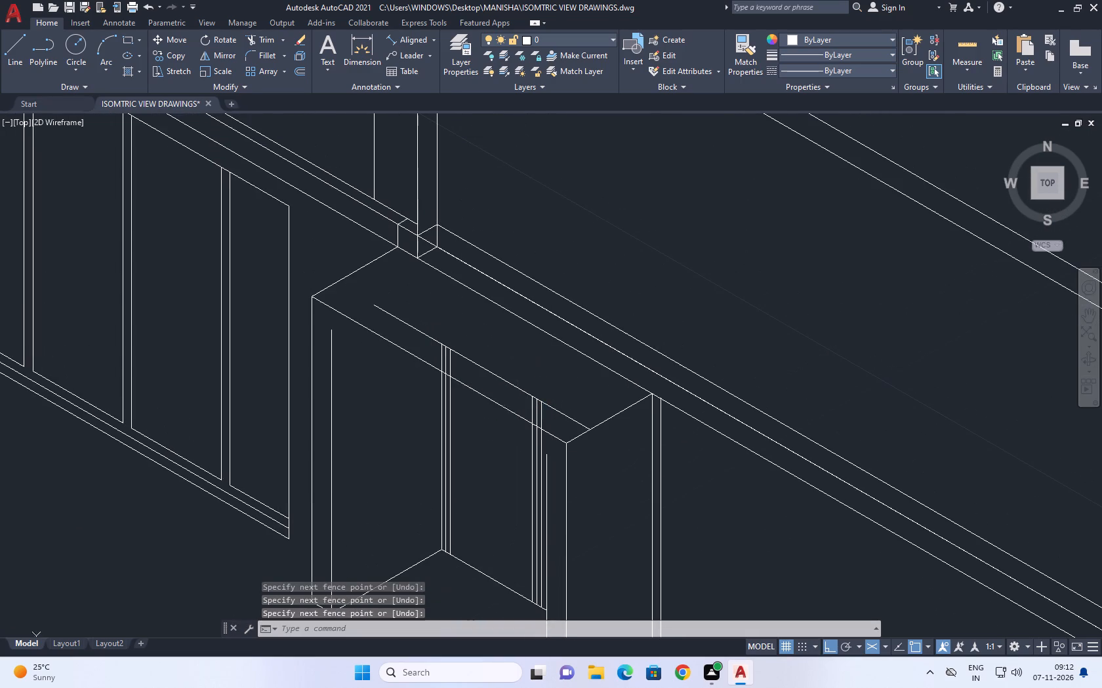
pyautogui.write('TR')
pyautogui.press('space')
pyautogui.click(546, 419)
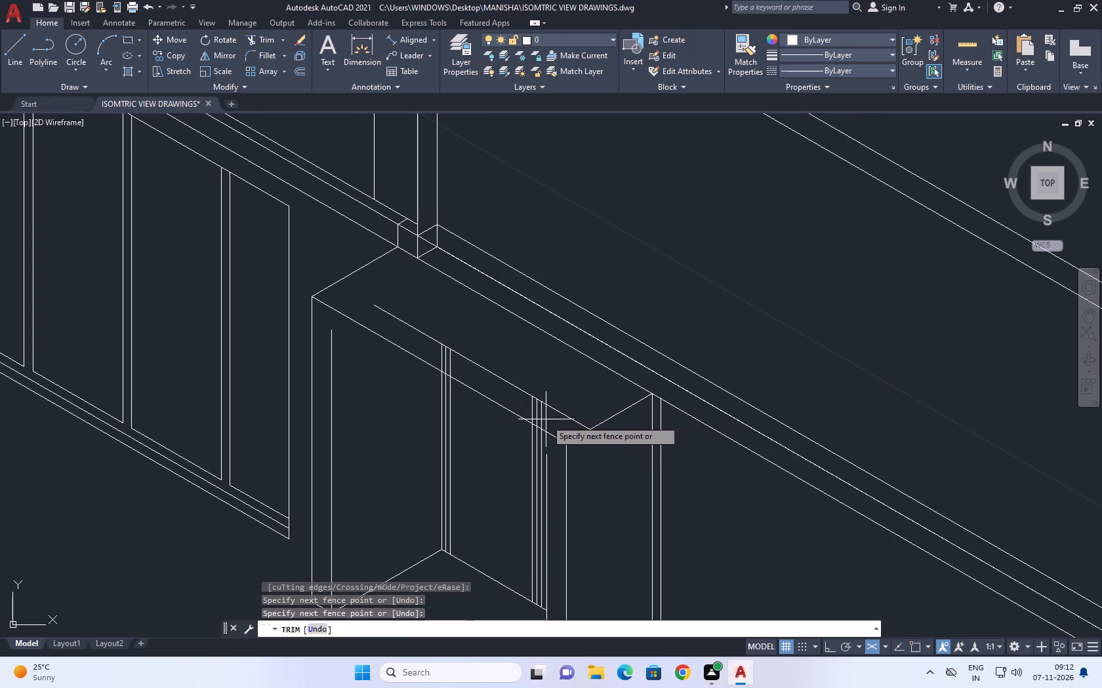
pyautogui.click(431, 353)
pyautogui.press('space')
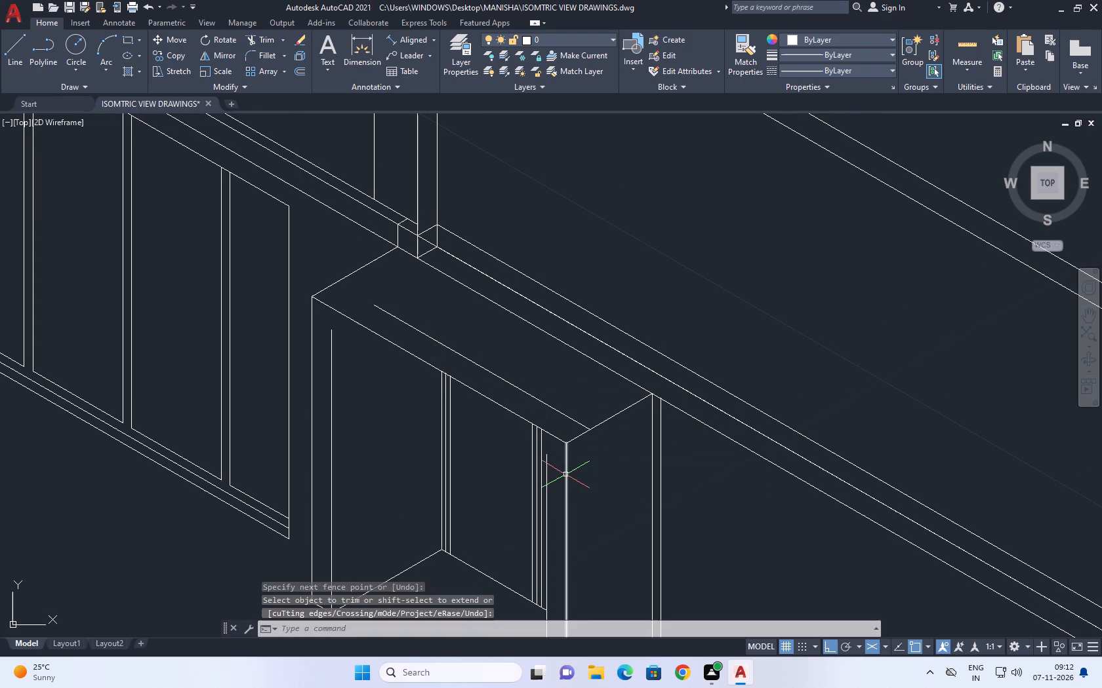
# Extend the near jamb's inner vertical edge up to the frame's top front edge.
pyautogui.write('EX')
pyautogui.press('space')
pyautogui.click(548, 461)
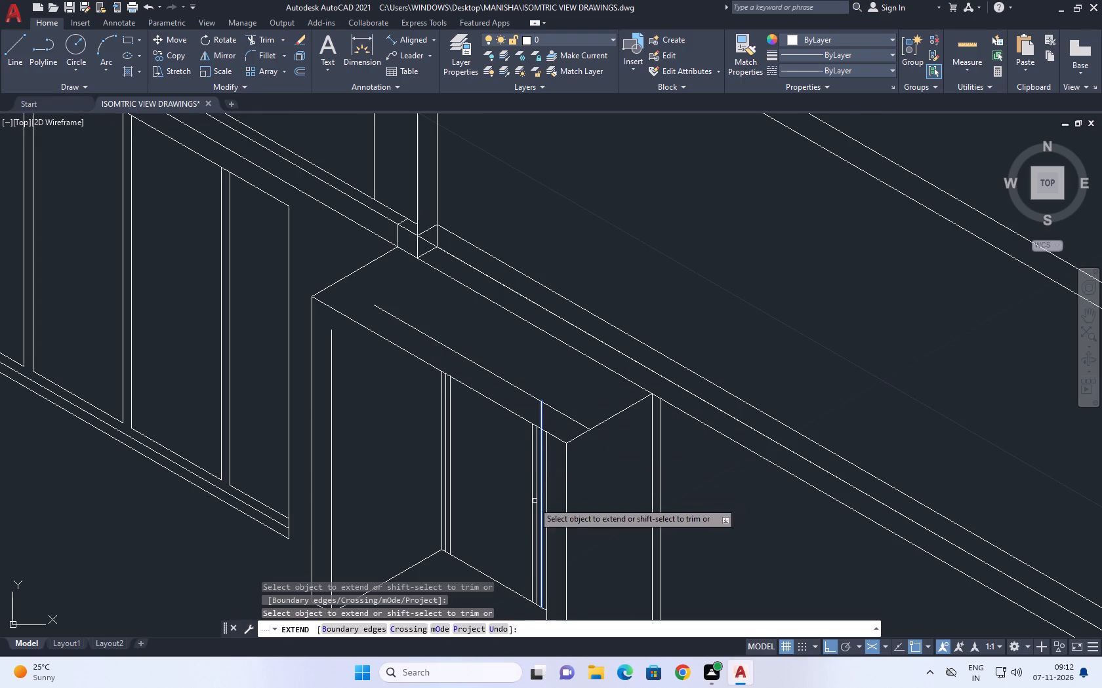
pyautogui.press('Escape')
# Move the three vertical door lines beside the near jamb along the opening toward the far jamb.
pyautogui.moveTo(476, 516); pyautogui.dragTo(556, 353, button='middle')
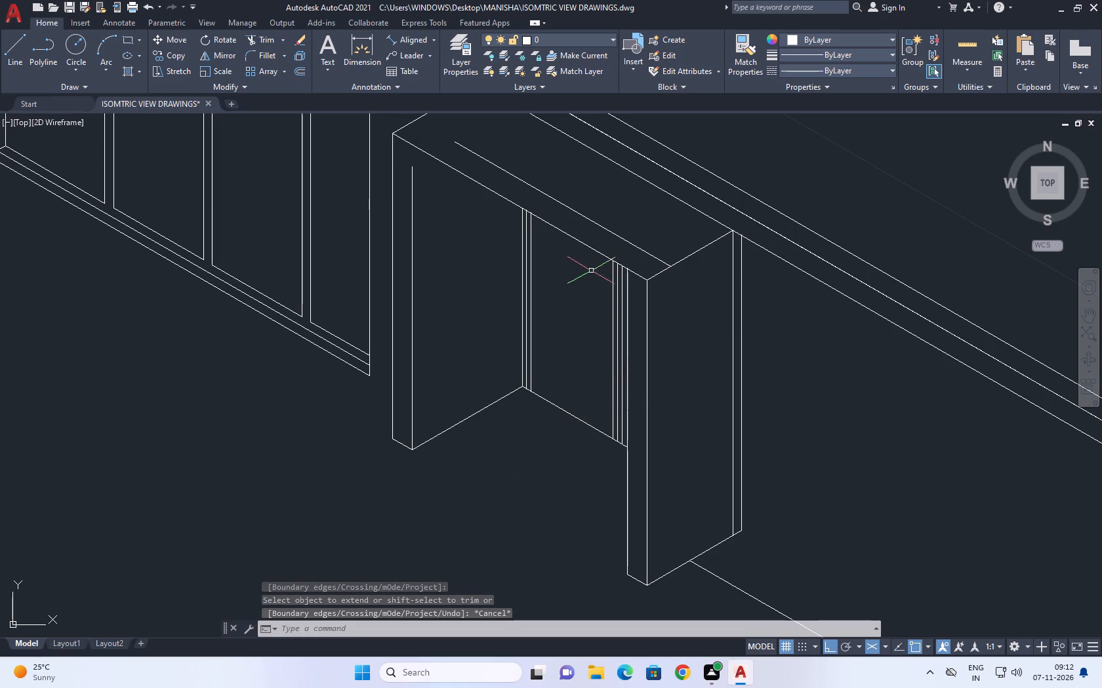
pyautogui.click(608, 242)
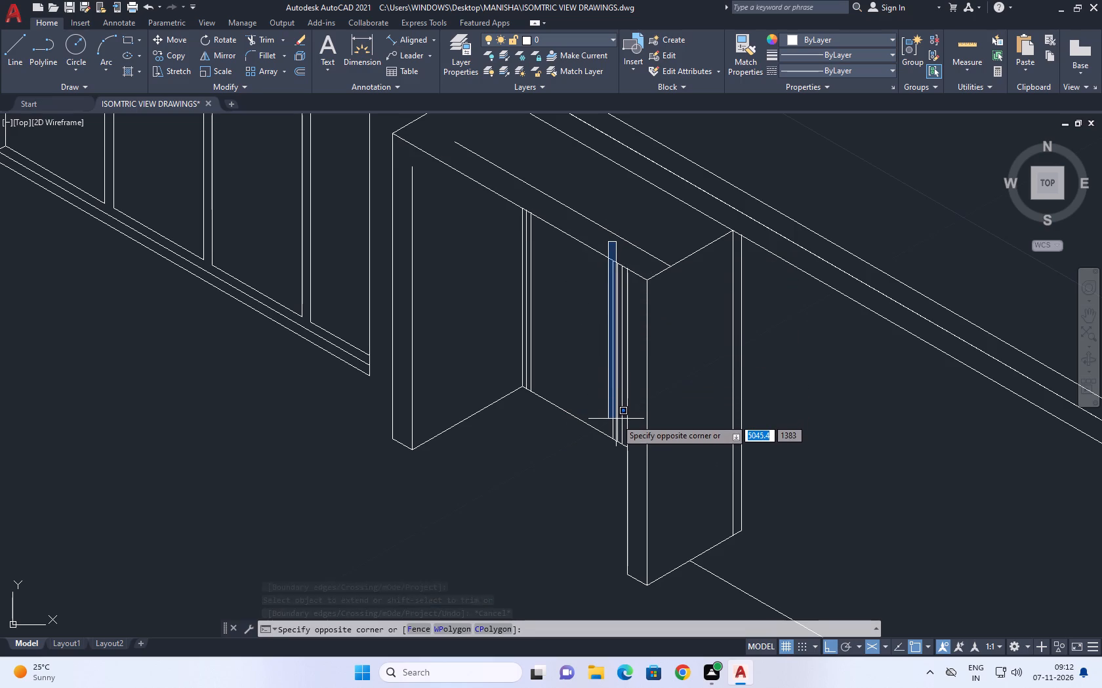
pyautogui.click(629, 453)
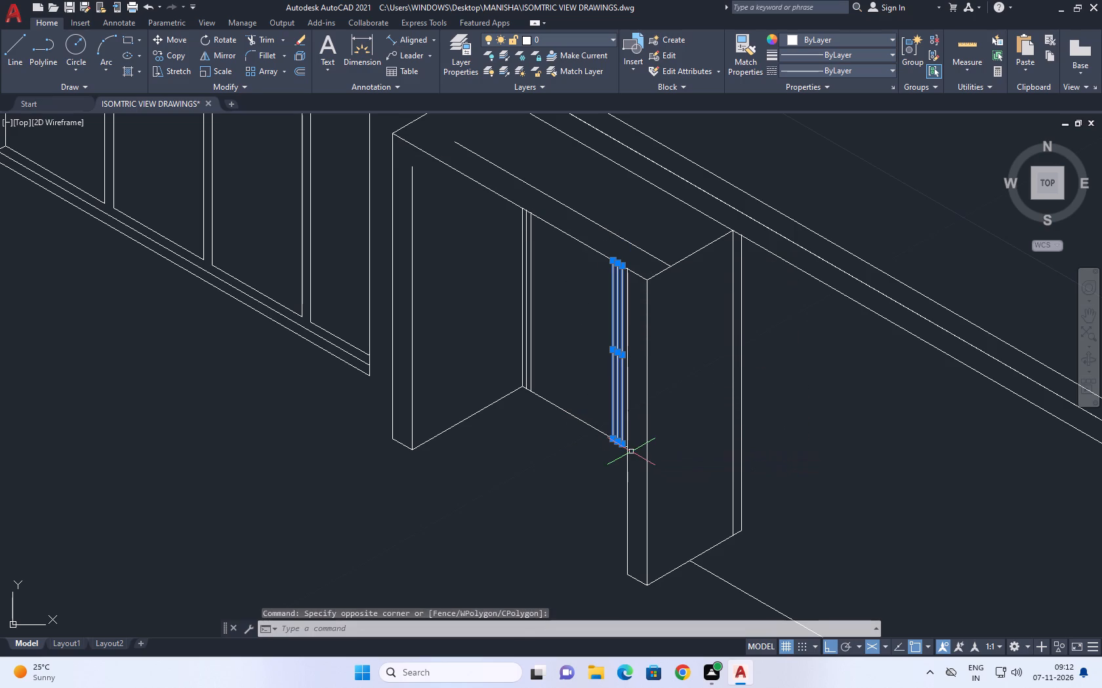
pyautogui.write('M')
pyautogui.press('space')
pyautogui.click(665, 459)
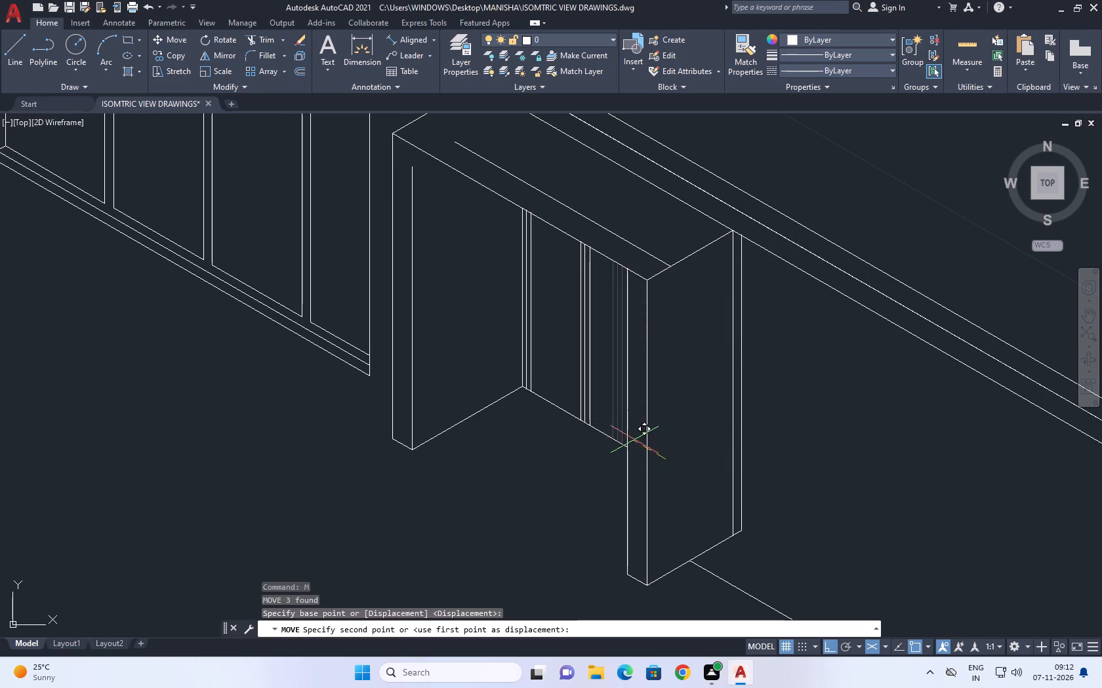
pyautogui.click(630, 440)
# Trim the lower ends of the three moved door lines to the doorway's base line.
pyautogui.moveTo(626, 302); pyautogui.dragTo(644, 366, button='middle')
pyautogui.scroll(3, 584, 503)
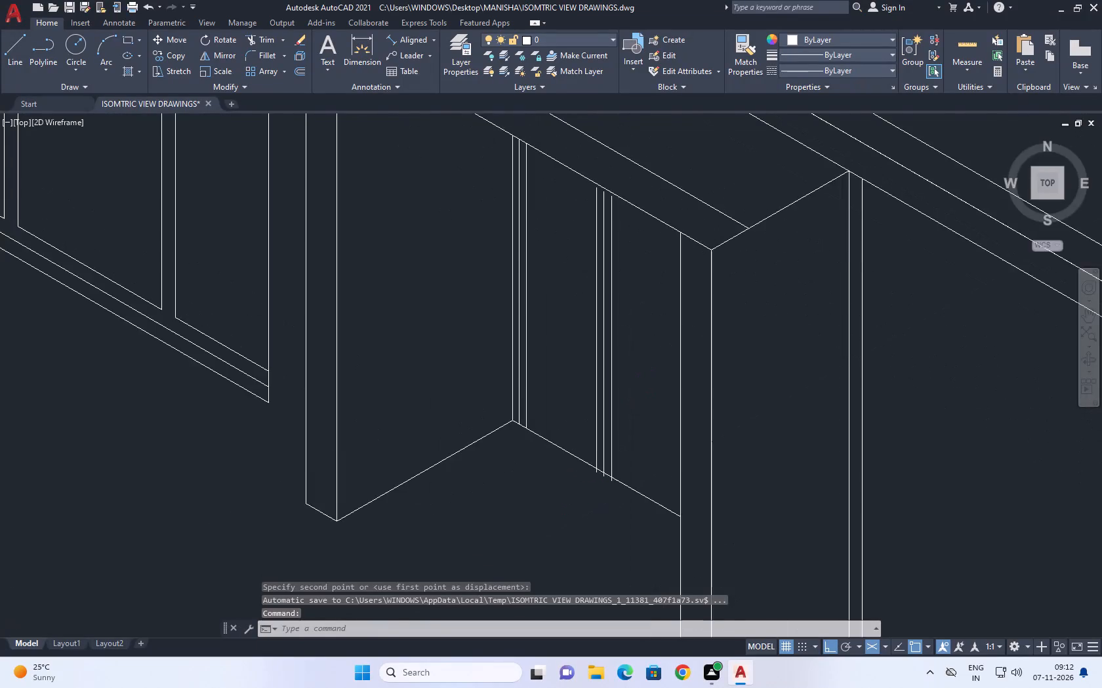
pyautogui.scroll(1, 592, 490)
pyautogui.press('t')
pyautogui.press('r')
pyautogui.press('space')
pyautogui.scroll(2, 693, 441)
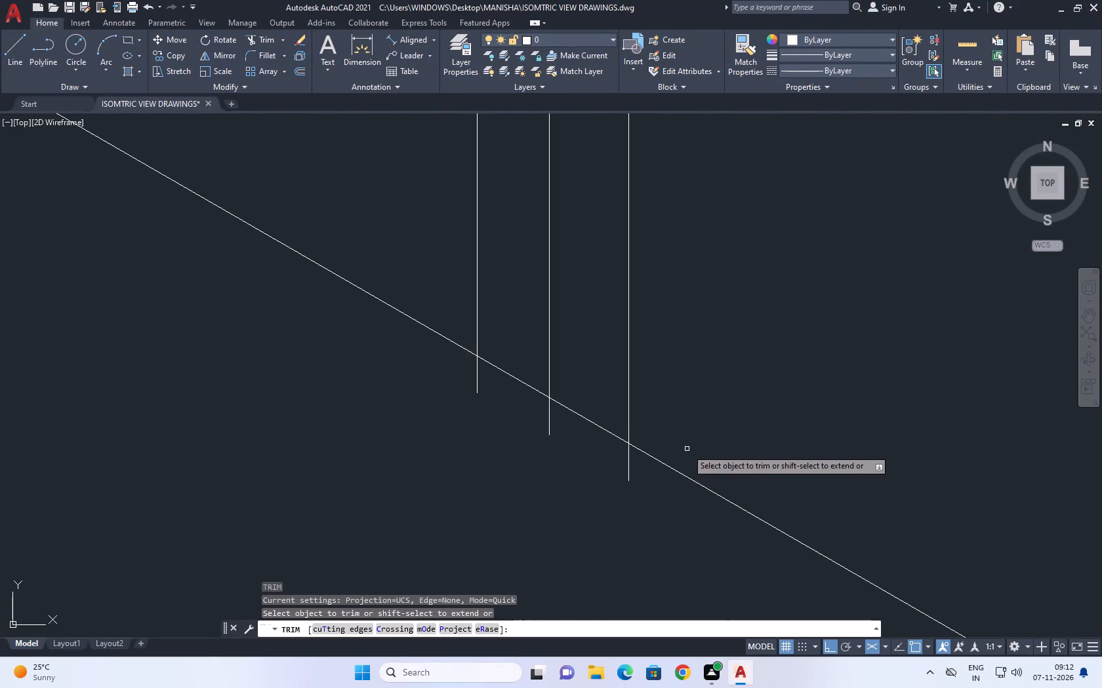
pyautogui.click(643, 468)
pyautogui.moveTo(476, 370); pyautogui.dragTo(469, 368)
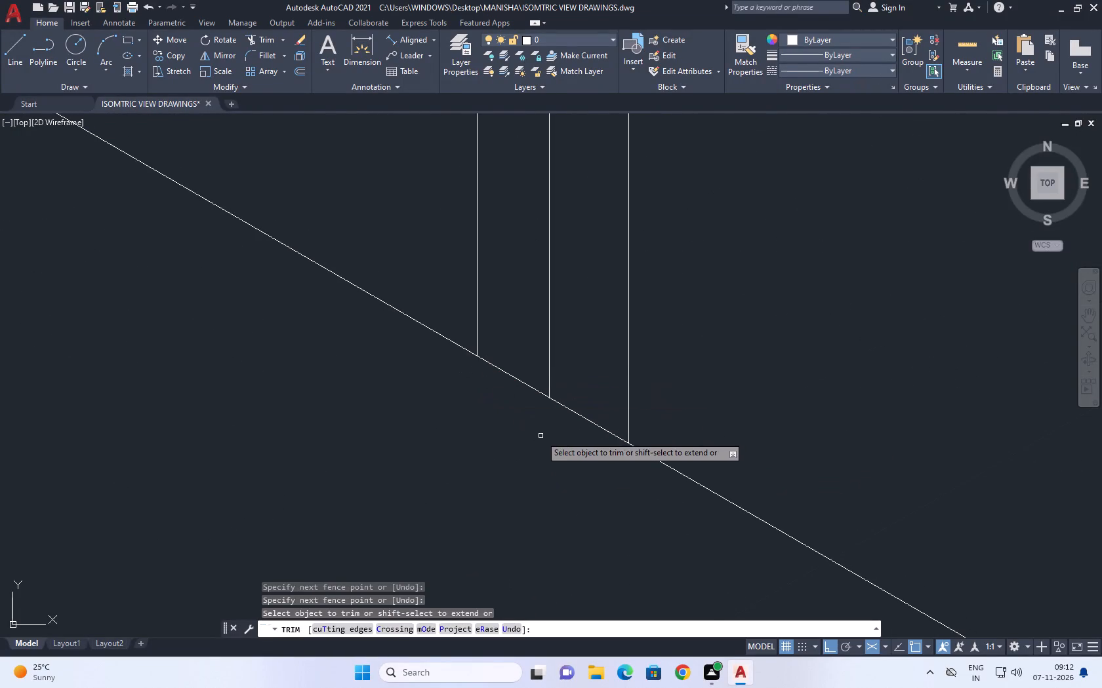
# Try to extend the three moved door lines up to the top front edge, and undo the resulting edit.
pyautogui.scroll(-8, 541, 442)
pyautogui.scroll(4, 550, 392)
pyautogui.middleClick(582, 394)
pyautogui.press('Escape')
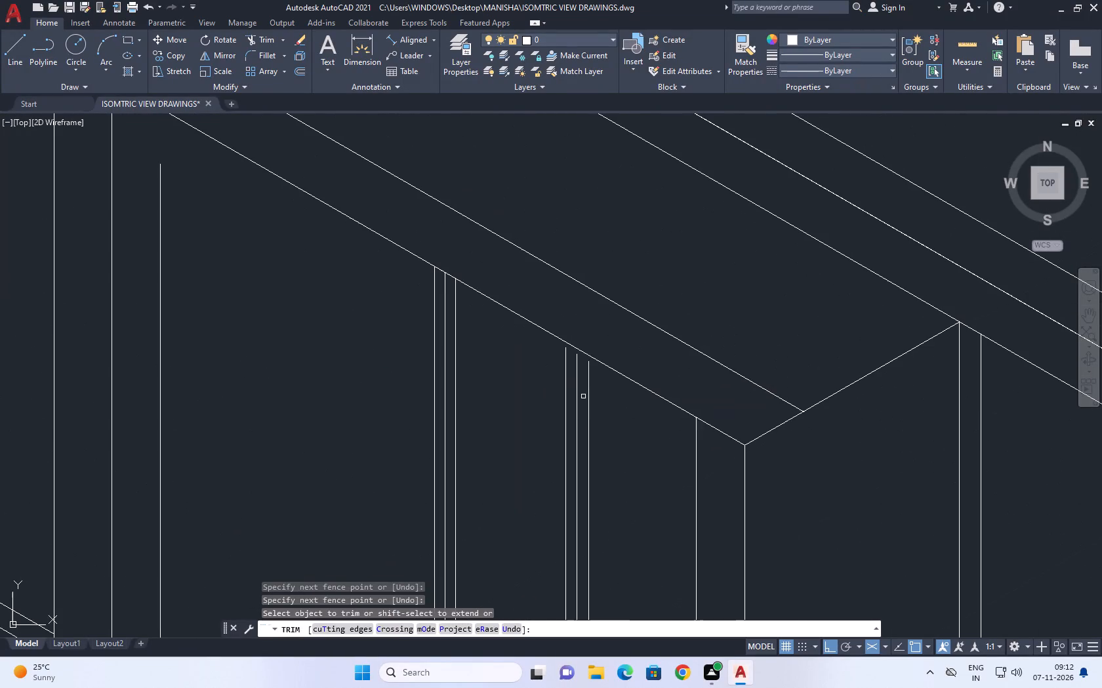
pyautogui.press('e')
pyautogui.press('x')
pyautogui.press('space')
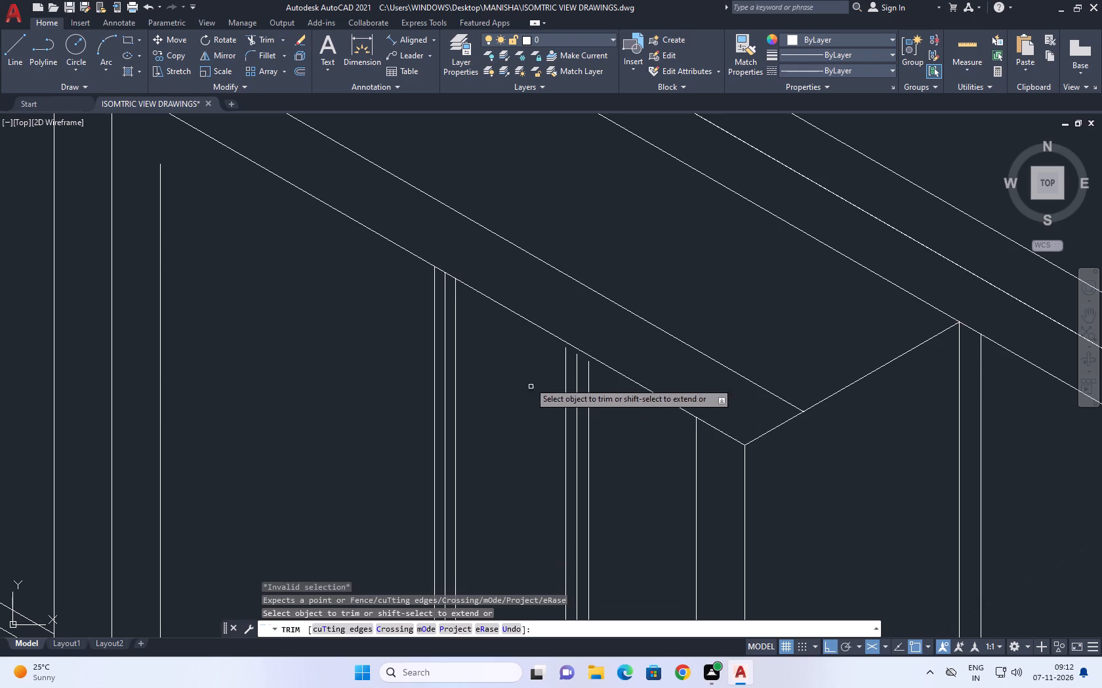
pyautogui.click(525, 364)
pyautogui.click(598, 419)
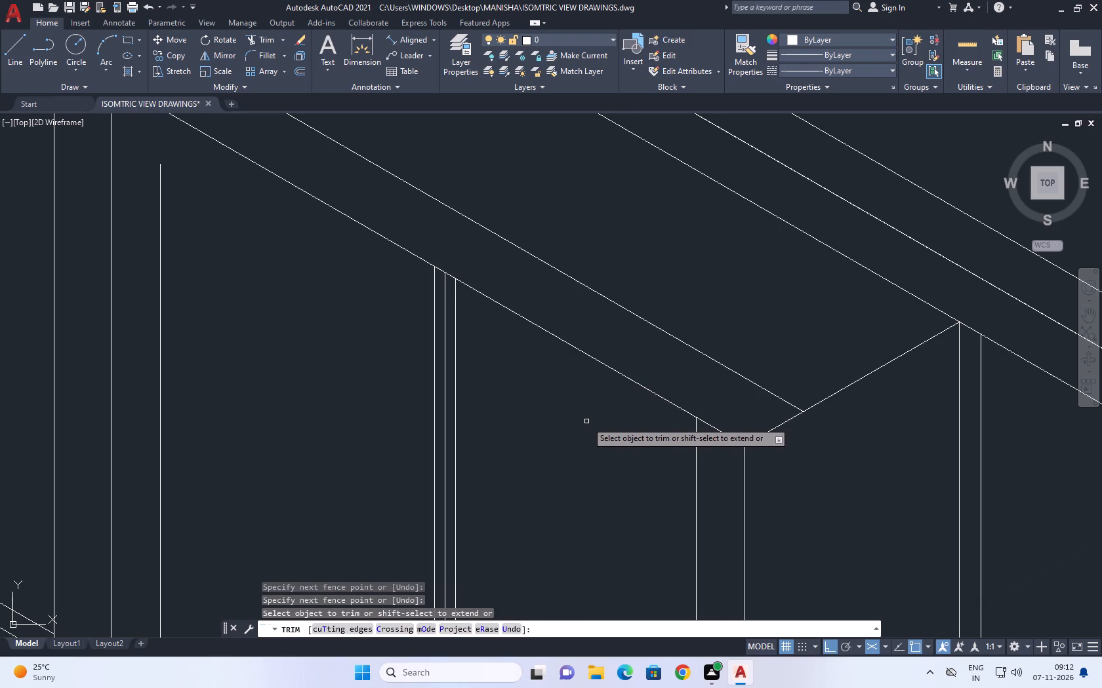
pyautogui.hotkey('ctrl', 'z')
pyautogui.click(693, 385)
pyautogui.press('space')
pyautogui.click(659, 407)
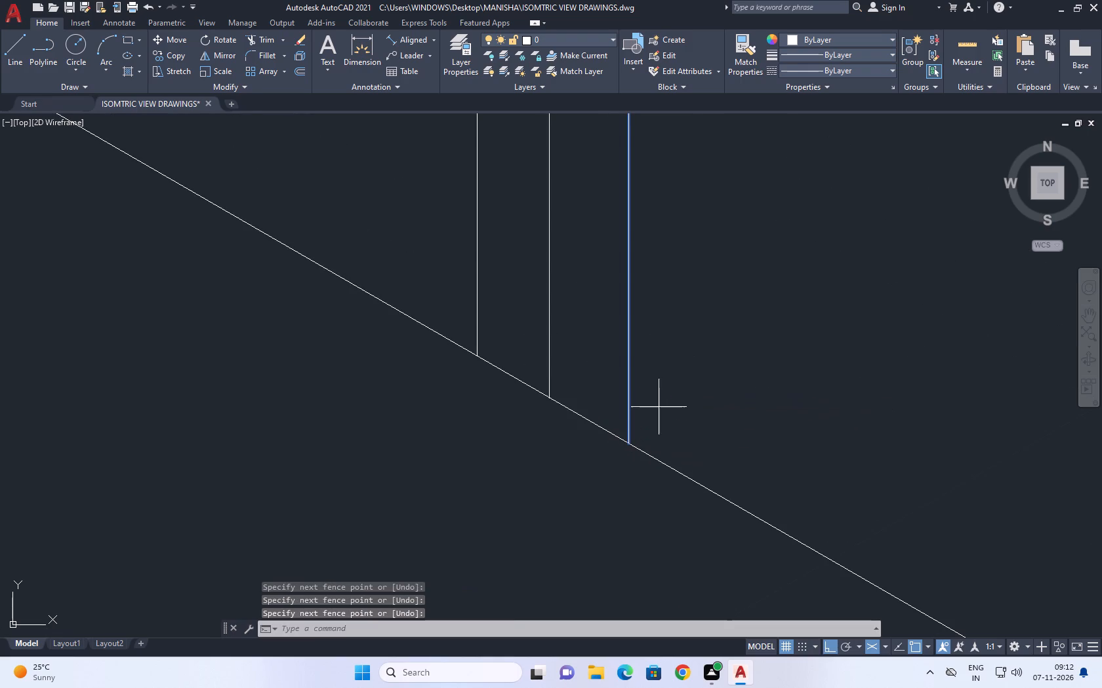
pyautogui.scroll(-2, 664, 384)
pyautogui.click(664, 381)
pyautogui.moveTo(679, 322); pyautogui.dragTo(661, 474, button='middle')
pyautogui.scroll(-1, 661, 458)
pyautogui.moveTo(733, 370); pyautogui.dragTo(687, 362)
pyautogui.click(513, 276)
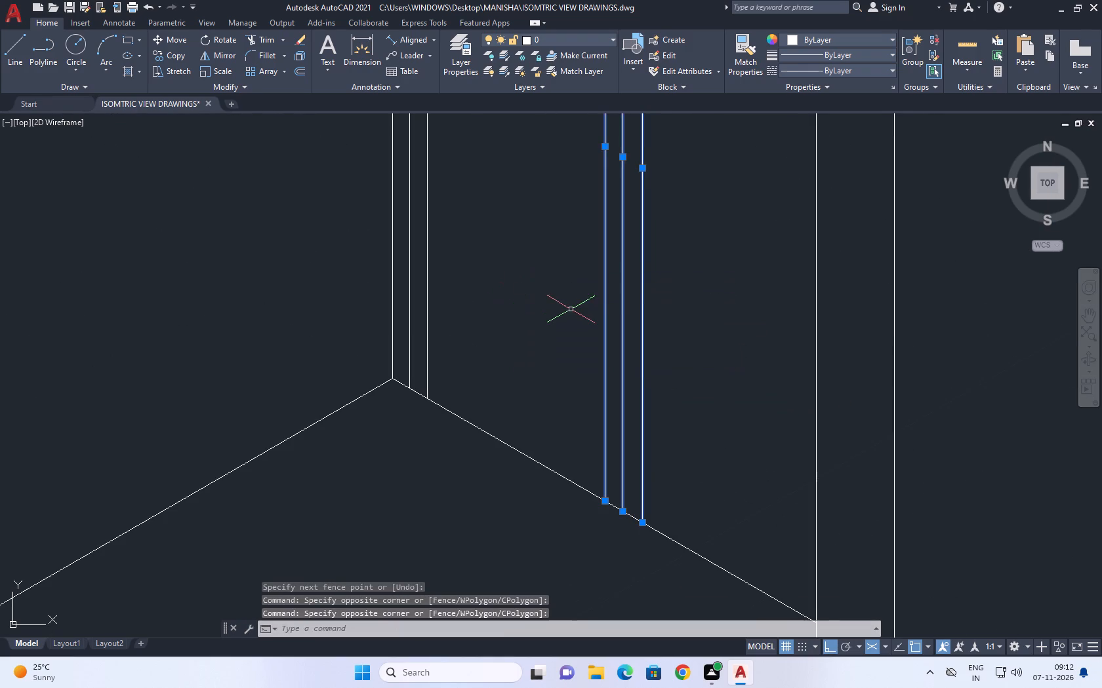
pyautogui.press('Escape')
# Extend the three moved door lines up to the frame's top front edge.
pyautogui.scroll(-3, 644, 327)
pyautogui.moveTo(659, 301); pyautogui.dragTo(653, 364, button='middle')
pyautogui.scroll(3, 638, 308)
pyautogui.moveTo(633, 294); pyautogui.dragTo(626, 399, button='middle')
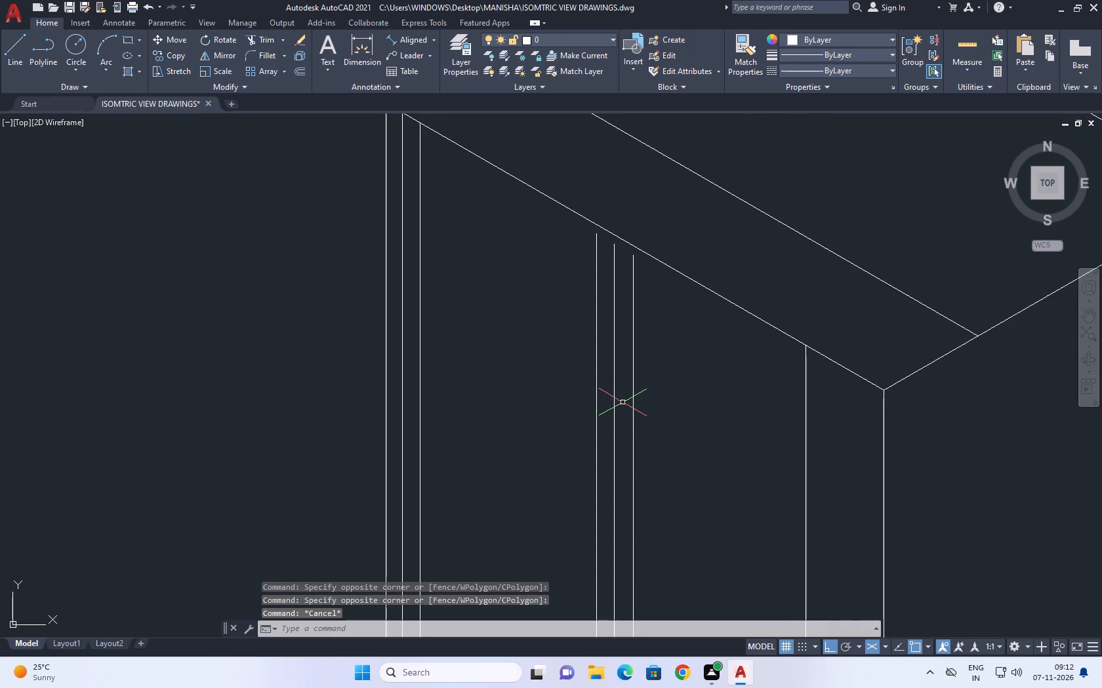
pyautogui.scroll(-1, 622, 402)
pyautogui.write('EX')
pyautogui.press('space')
pyautogui.click(571, 334)
pyautogui.click(655, 362)
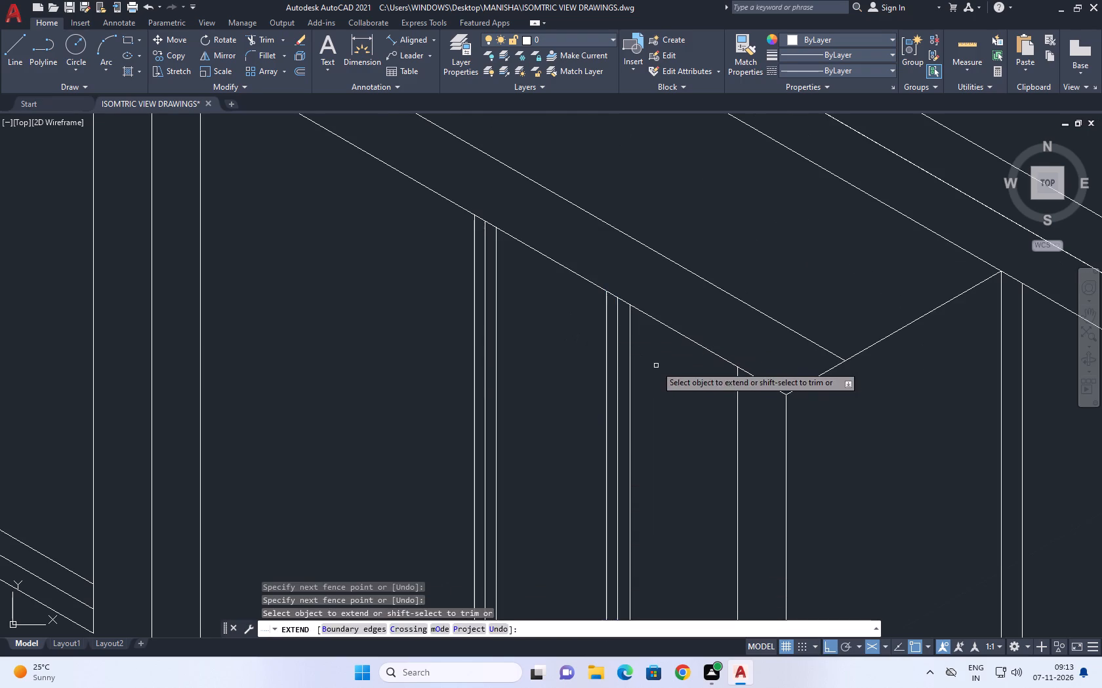
pyautogui.press('space')
# Extend the top face's inner line to the far receding edge and the far jamb's inner edge up to the front edge.
pyautogui.scroll(-2, 600, 402)
pyautogui.moveTo(530, 299); pyautogui.dragTo(552, 389, button='middle')
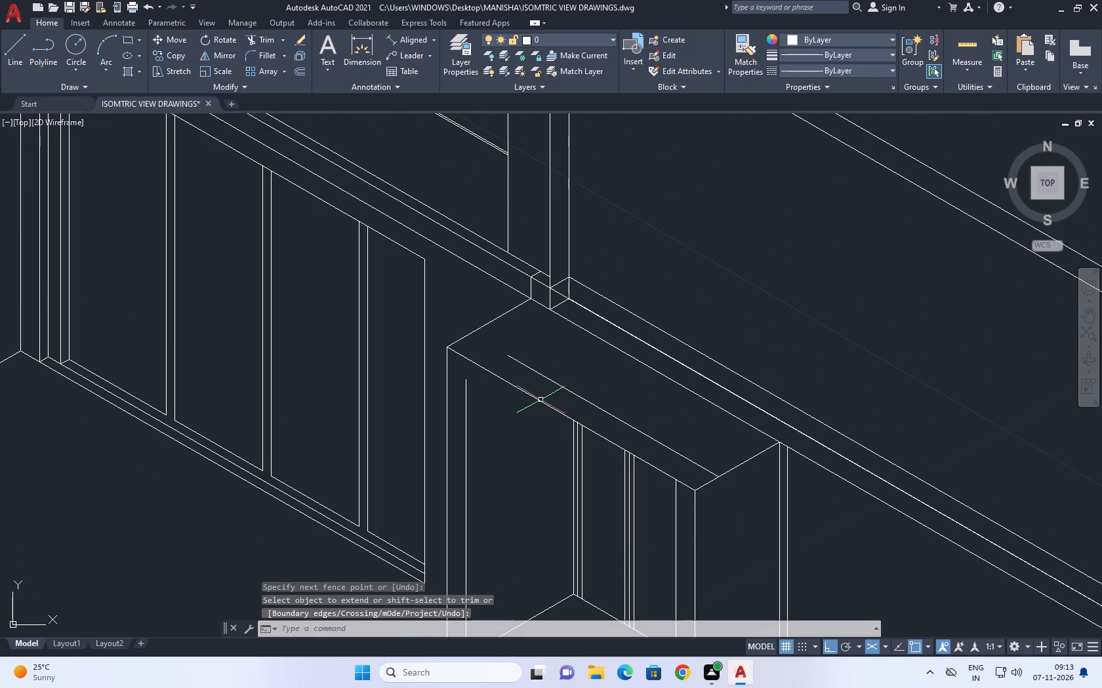
pyautogui.press('e')
pyautogui.press('x')
pyautogui.press('space')
pyautogui.click(537, 373)
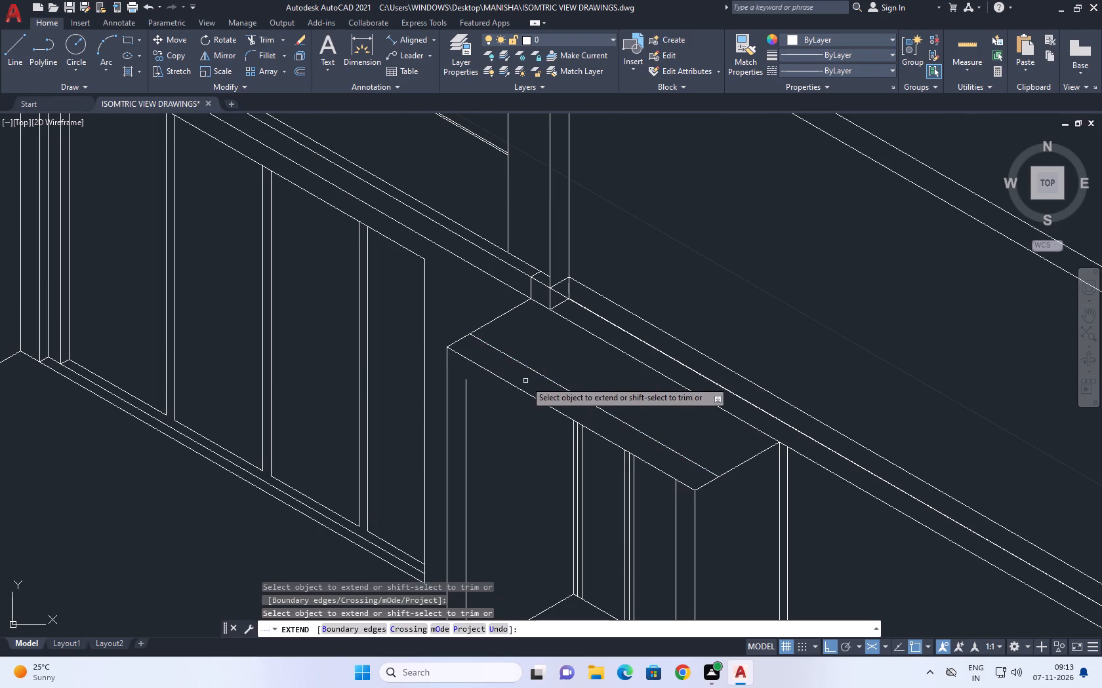
pyautogui.click(466, 391)
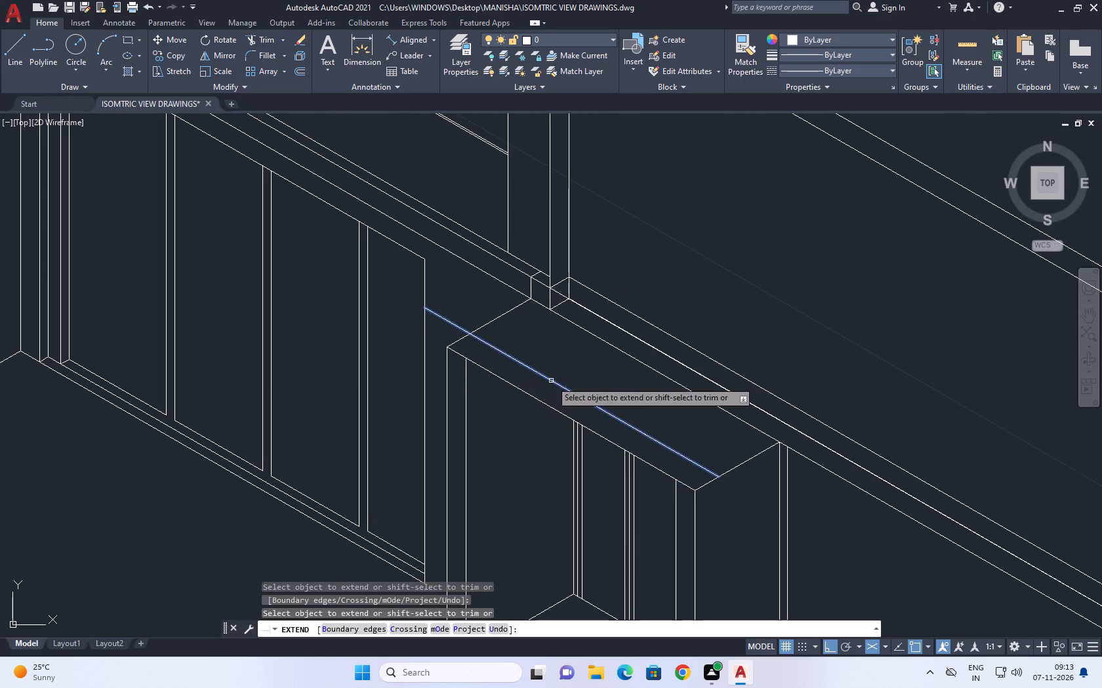
pyautogui.press('Escape')
# Delete the inner line running parallel to the front edge across the doorway frame's top face.
pyautogui.scroll(-1, 516, 364)
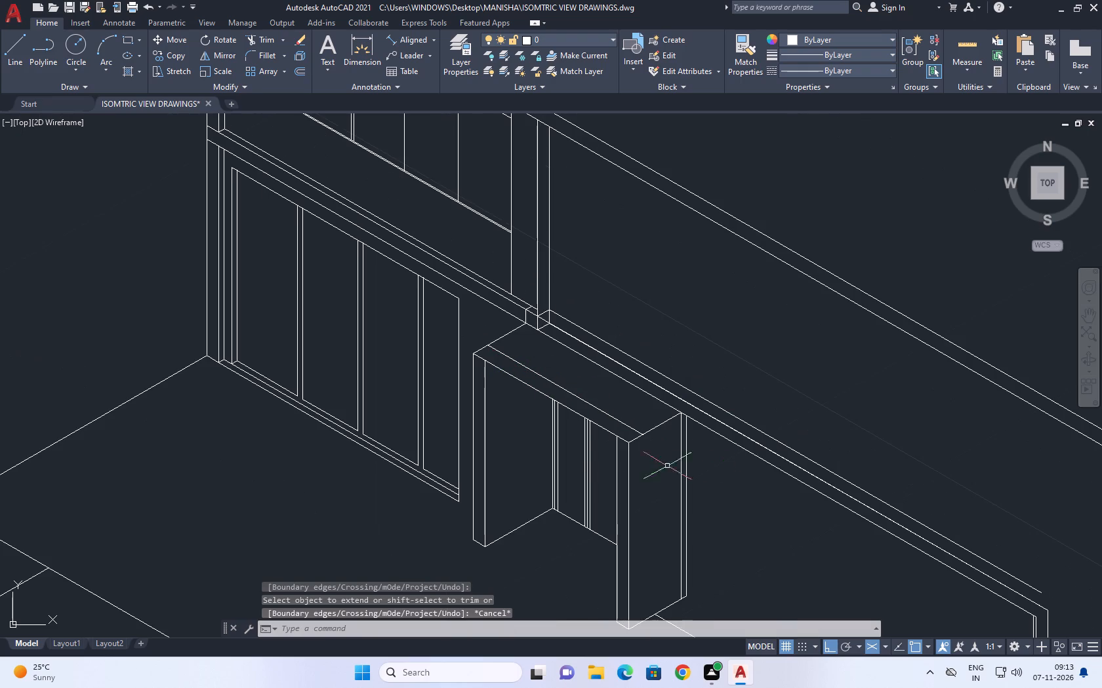
pyautogui.middleClick(607, 469)
pyautogui.middleClick(605, 442)
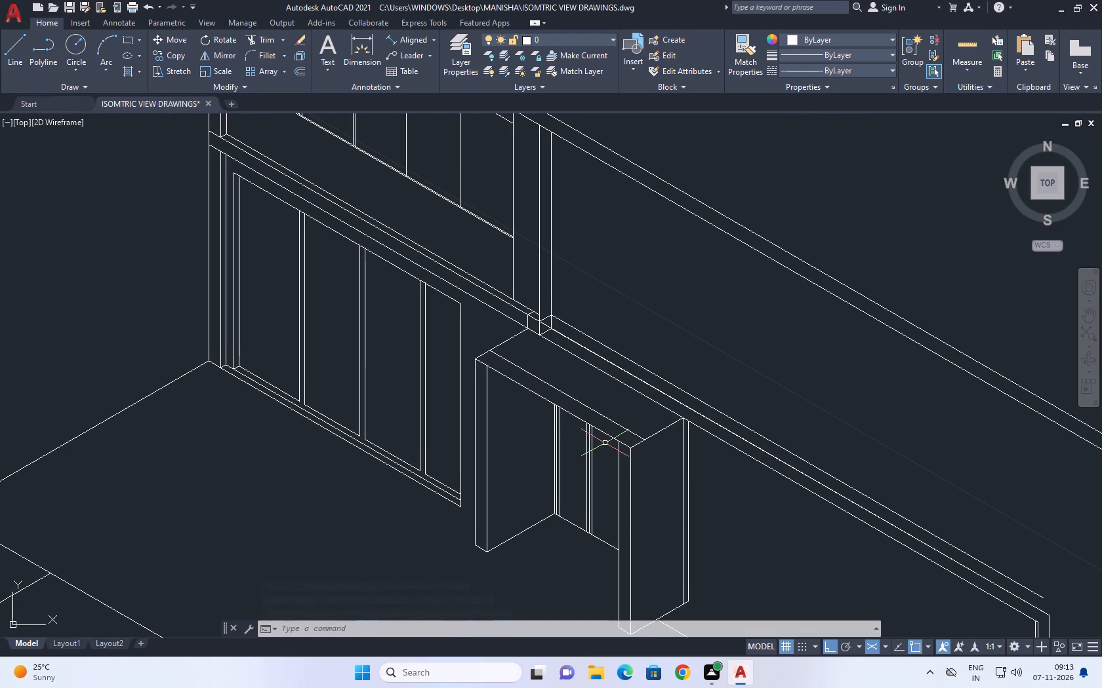
pyautogui.click(537, 373)
pyautogui.click(533, 385)
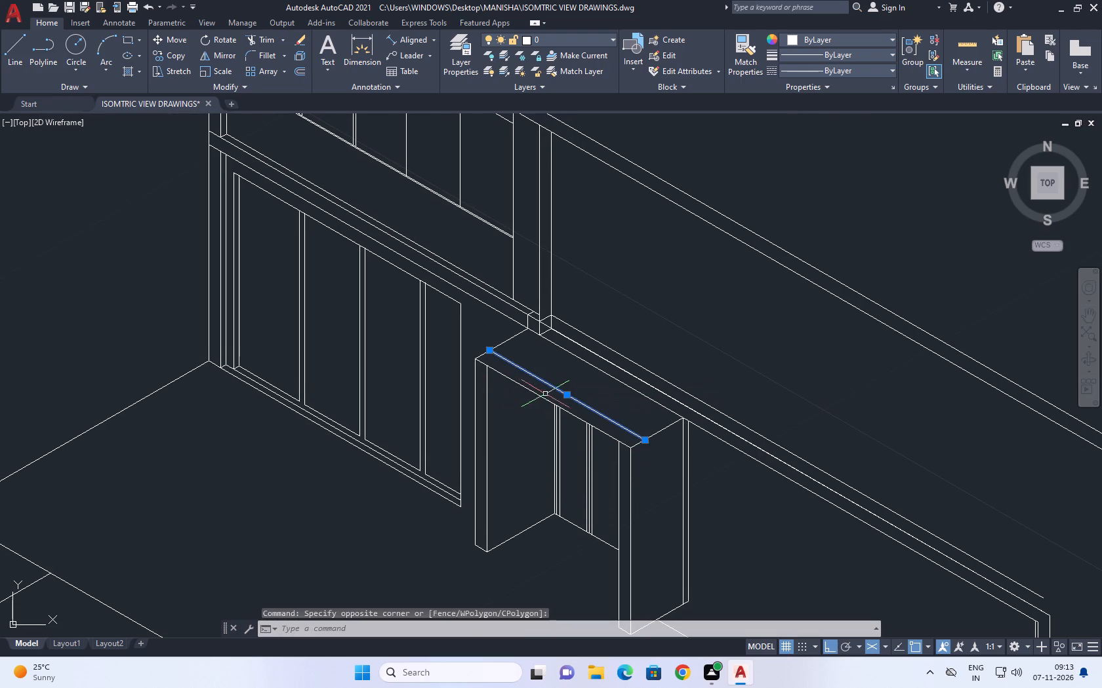
pyautogui.press('Delete')
# Copy the doorway frame's top front edge 0.226 straight down along the right isoplane.
pyautogui.click(613, 436)
pyautogui.moveTo(567, 421); pyautogui.dragTo(565, 413, button='middle')
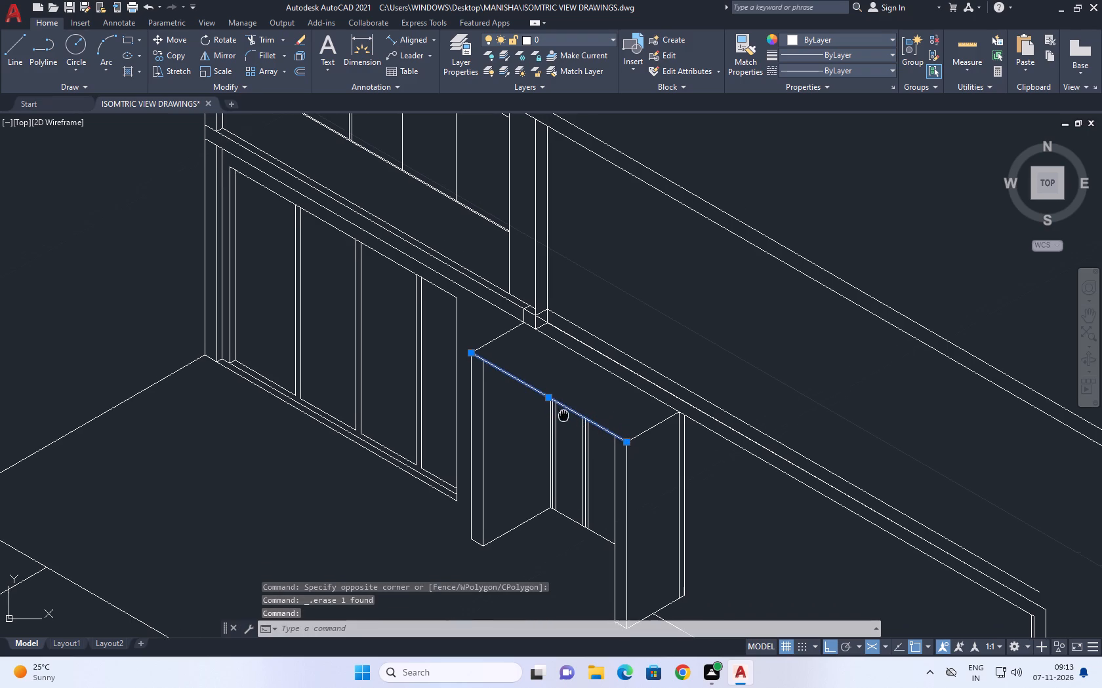
pyautogui.moveTo(565, 413); pyautogui.dragTo(604, 387, button='middle')
pyautogui.press('c')
pyautogui.press('o')
pyautogui.press('space')
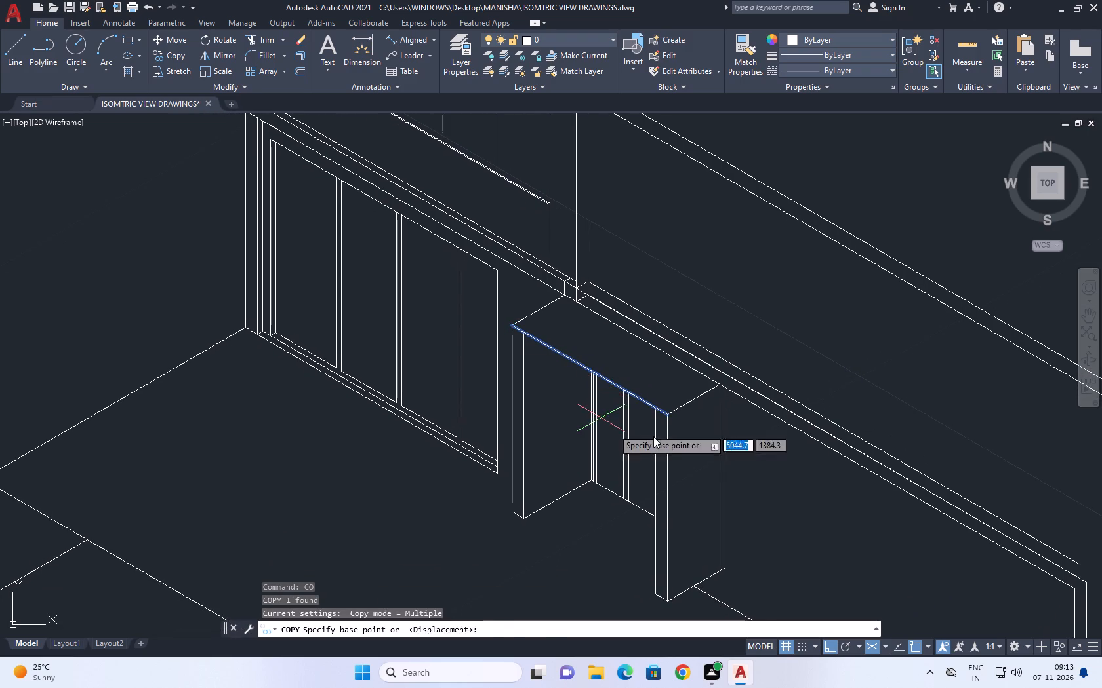
pyautogui.scroll(2, 696, 434)
pyautogui.click(618, 389)
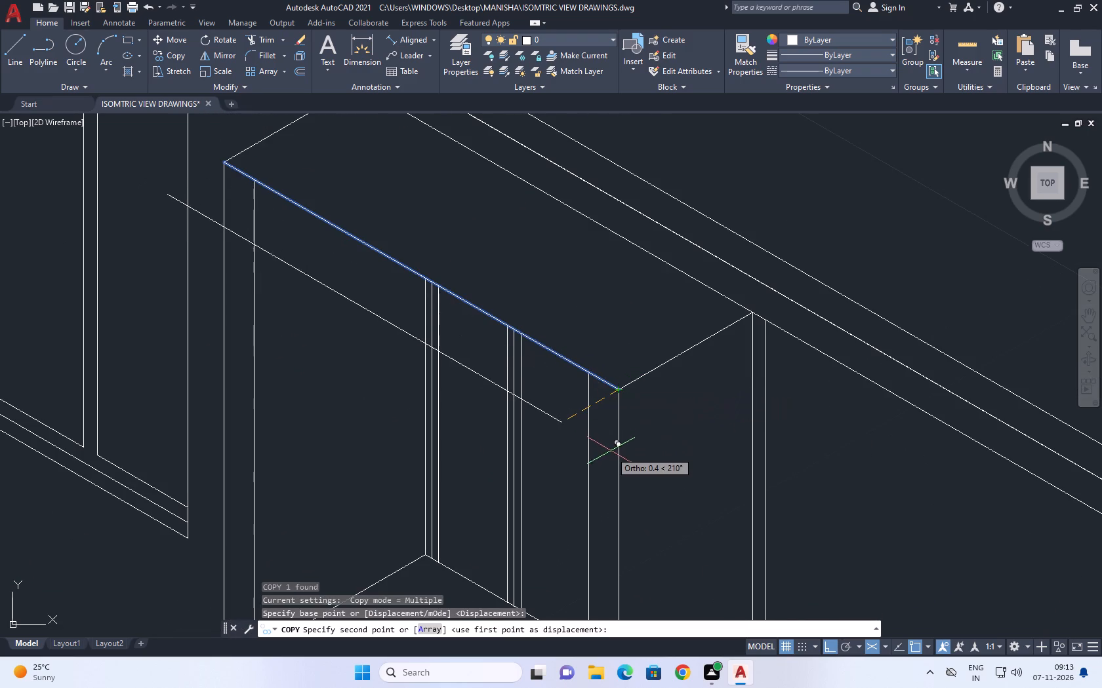
pyautogui.press('F5')
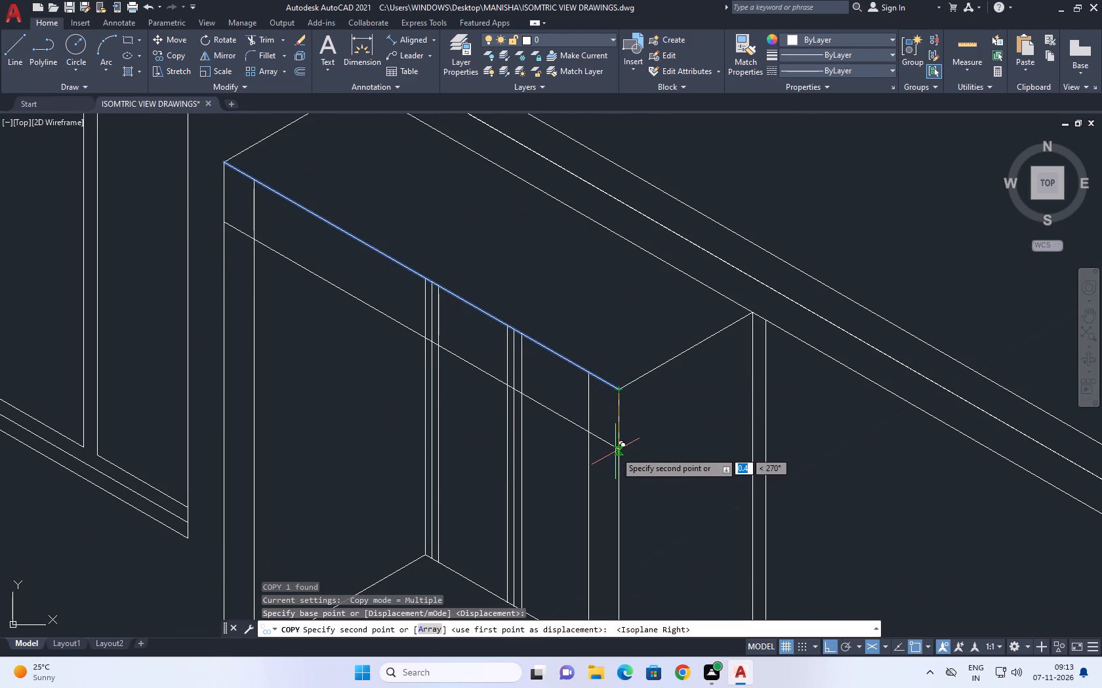
pyautogui.press('0')
pyautogui.write('.2')
pyautogui.press('2')
pyautogui.press('6')
pyautogui.press('Return')
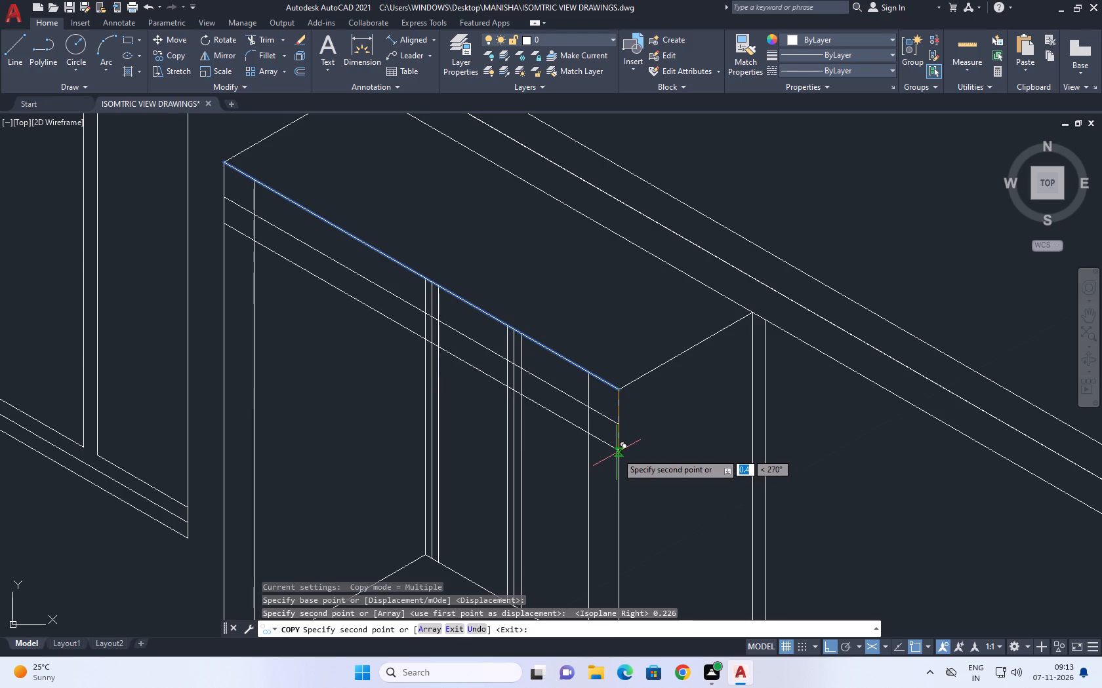
pyautogui.press('space')
# Trim the jamb inner edges and door lines above the copied lintel line, and that line's ends across both jambs.
pyautogui.moveTo(426, 304); pyautogui.dragTo(465, 390, button='middle')
pyautogui.press('t')
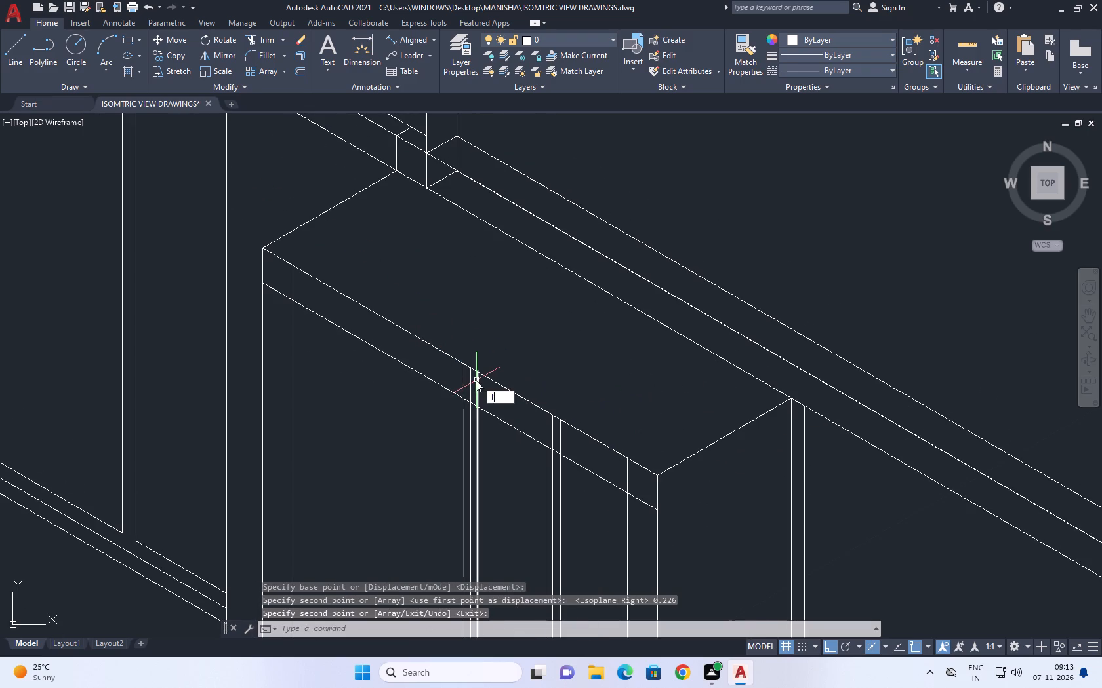
pyautogui.press('r')
pyautogui.press('space')
pyautogui.scroll(1, 274, 296)
pyautogui.click(281, 301)
pyautogui.click(316, 268)
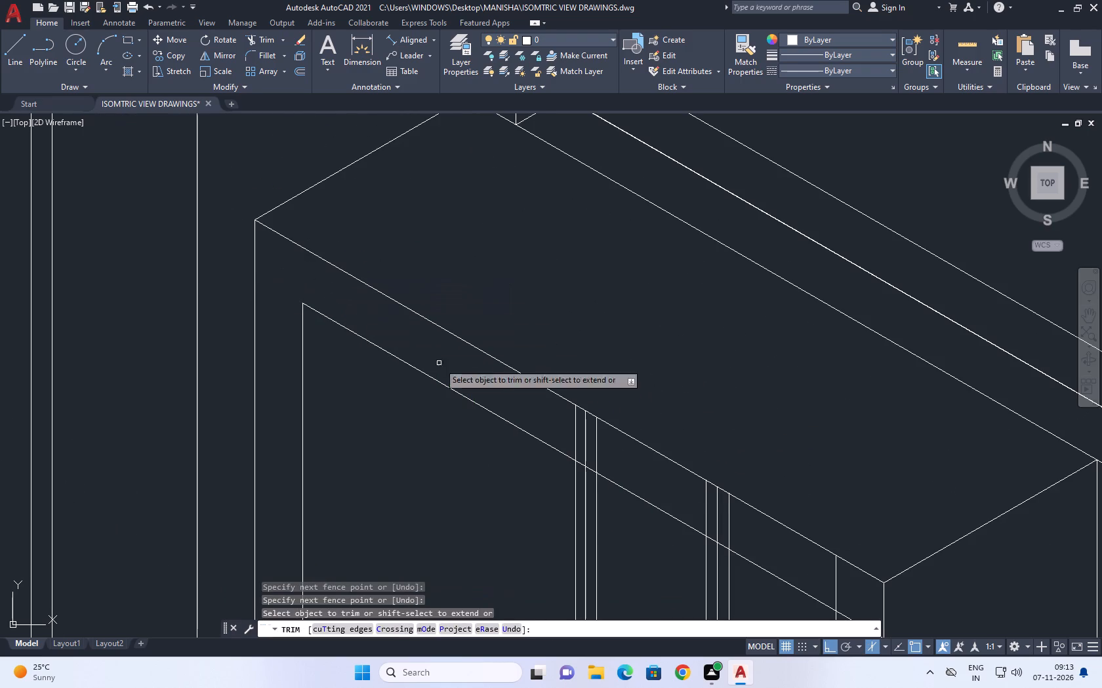
pyautogui.moveTo(499, 389); pyautogui.dragTo(508, 392)
pyautogui.moveTo(723, 510); pyautogui.dragTo(470, 237, button='middle')
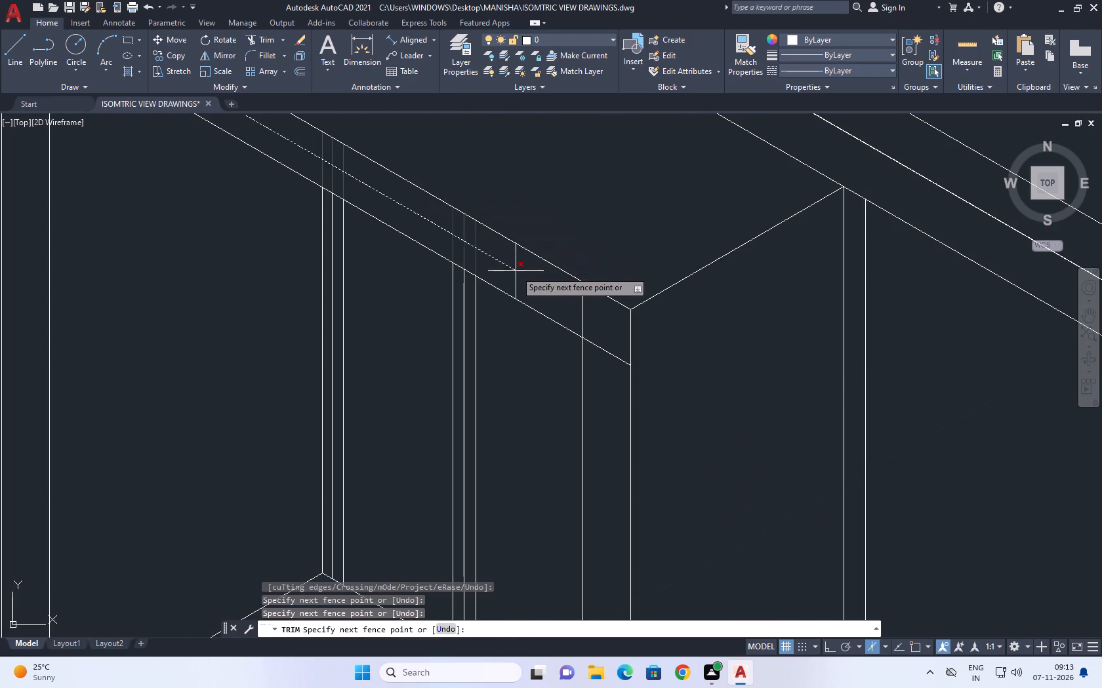
pyautogui.click(519, 271)
pyautogui.click(583, 313)
pyautogui.click(613, 359)
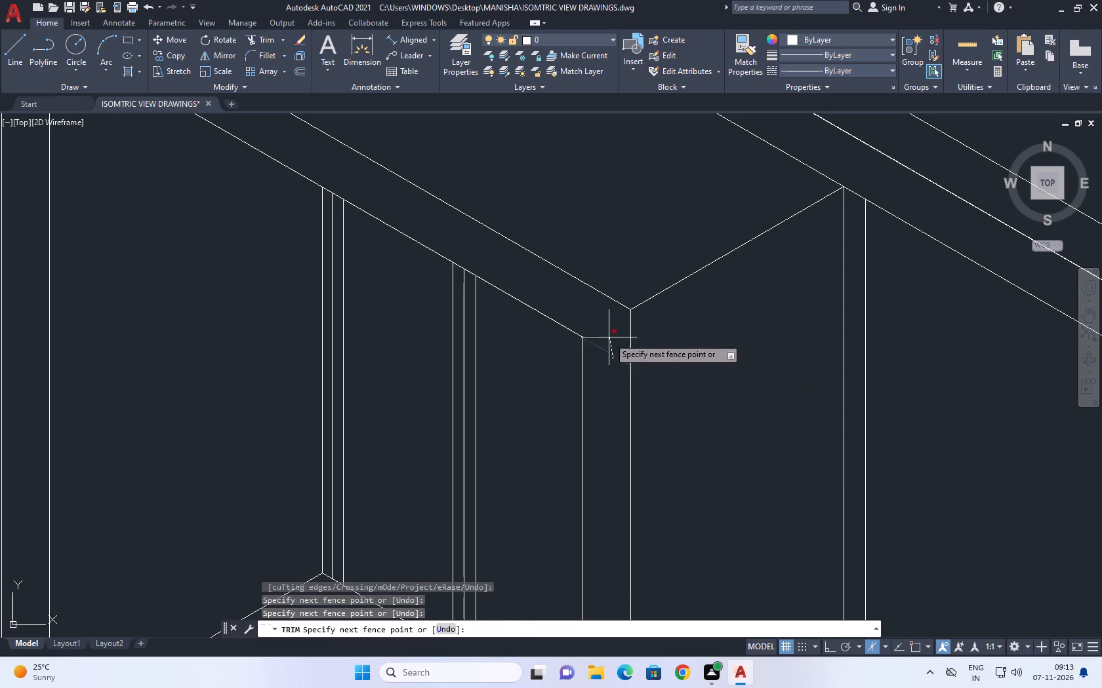
pyautogui.click(609, 337)
pyautogui.scroll(-4, 610, 392)
pyautogui.press('space')
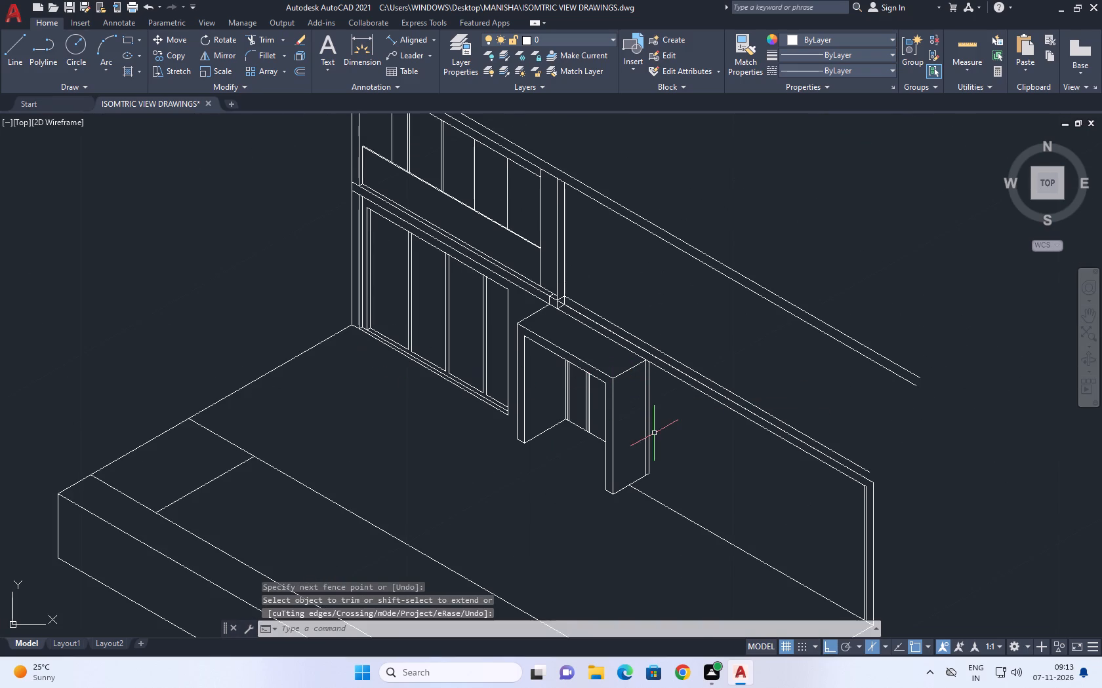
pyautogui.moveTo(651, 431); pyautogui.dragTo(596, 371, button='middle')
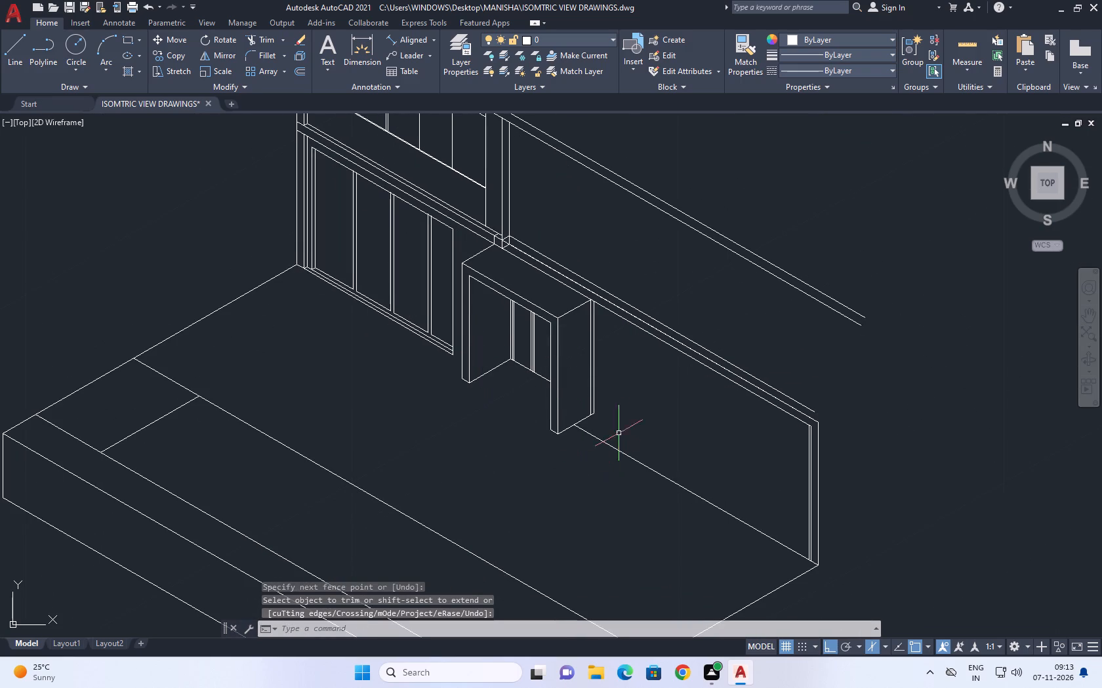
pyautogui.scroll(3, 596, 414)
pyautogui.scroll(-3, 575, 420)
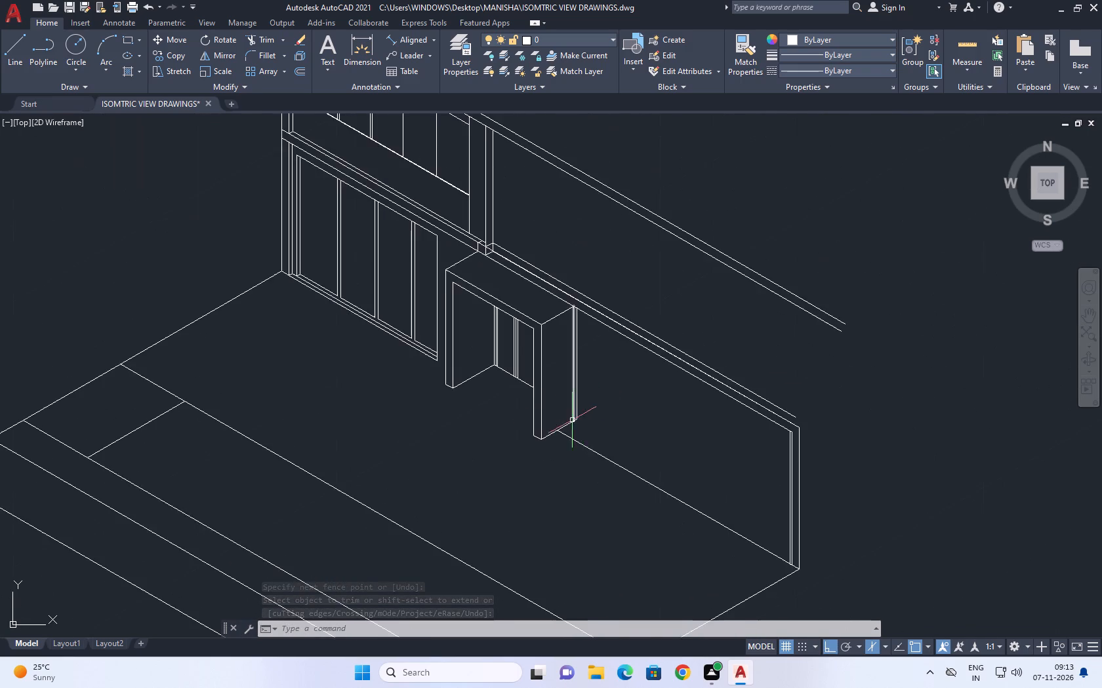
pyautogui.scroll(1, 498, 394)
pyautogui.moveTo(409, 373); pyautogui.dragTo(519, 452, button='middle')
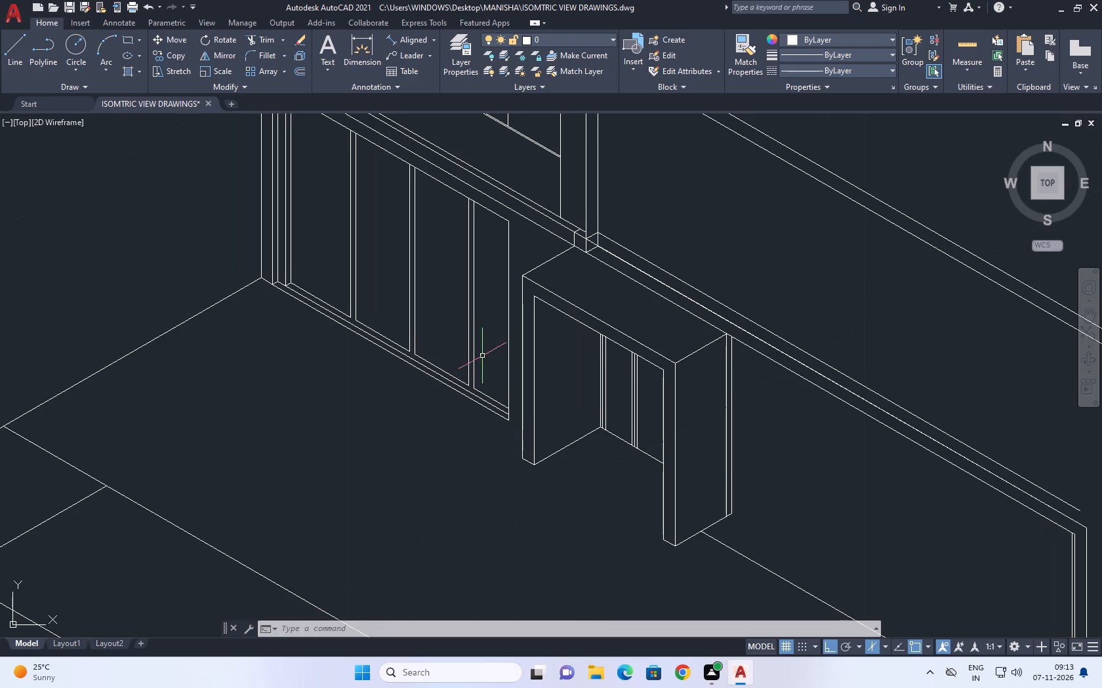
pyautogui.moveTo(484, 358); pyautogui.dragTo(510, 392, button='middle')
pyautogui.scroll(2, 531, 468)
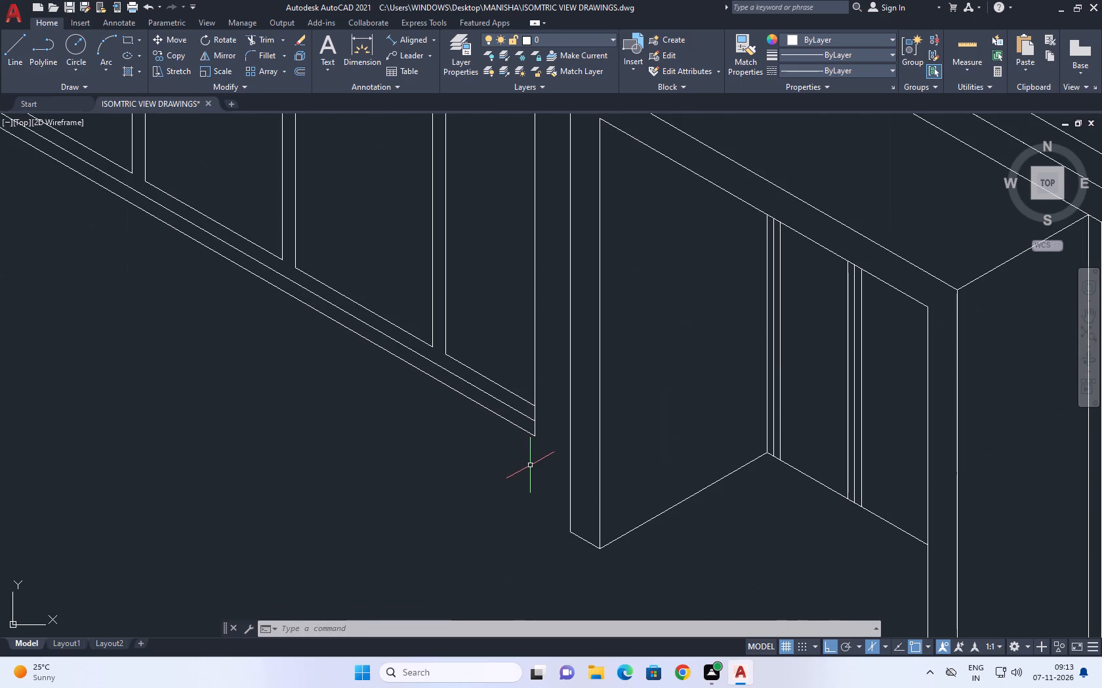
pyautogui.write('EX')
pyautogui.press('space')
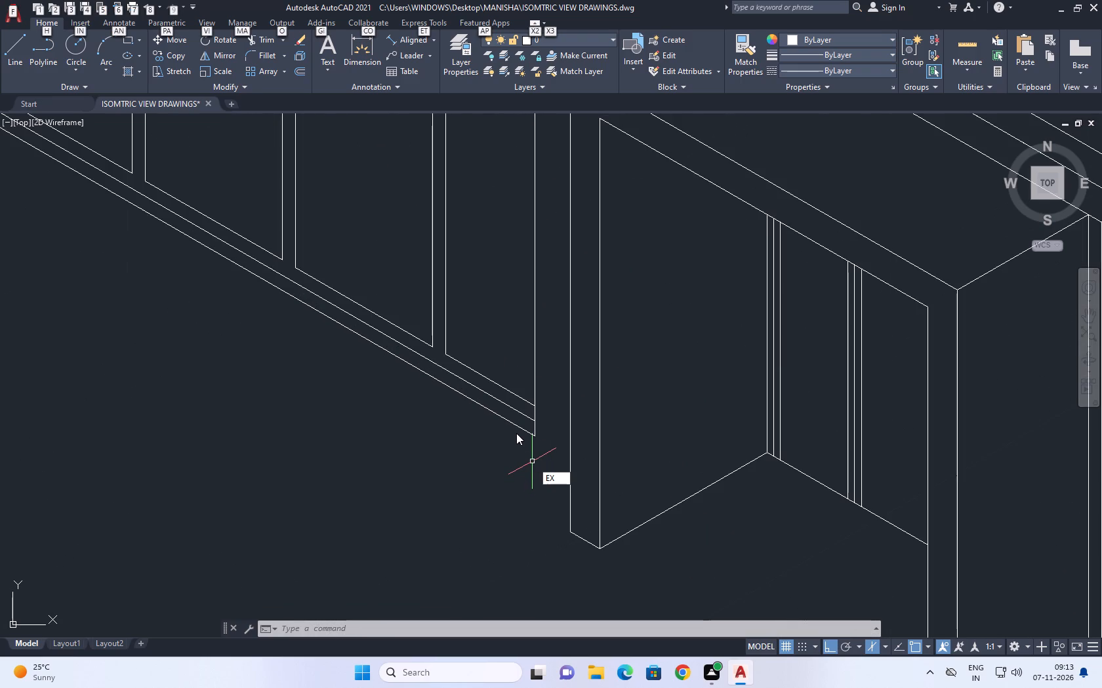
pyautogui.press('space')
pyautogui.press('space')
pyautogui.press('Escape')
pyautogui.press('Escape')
# Extend the lowest base line of the ground-floor glazing to the doorway frame's near outer edge.
pyautogui.press('e')
pyautogui.write('X')
pyautogui.press('space')
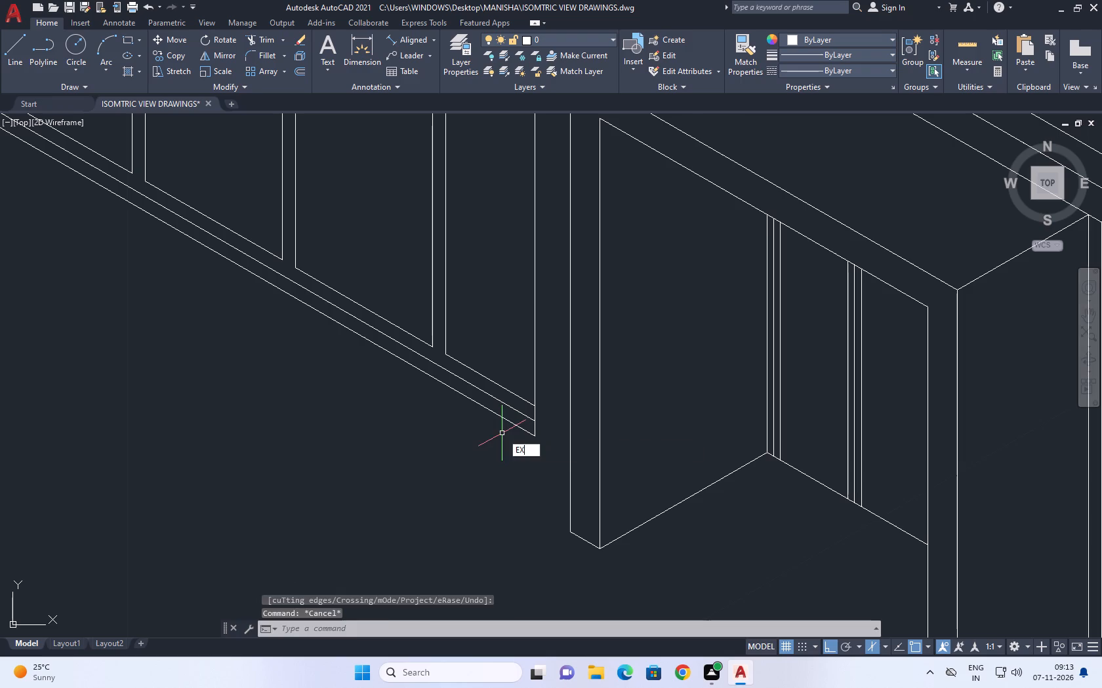
pyautogui.click(530, 431)
pyautogui.press('space')
# Extend the end vertical edge of the ground-floor glazing, beside the doorway frame, up to the line above it.
pyautogui.scroll(-1, 573, 447)
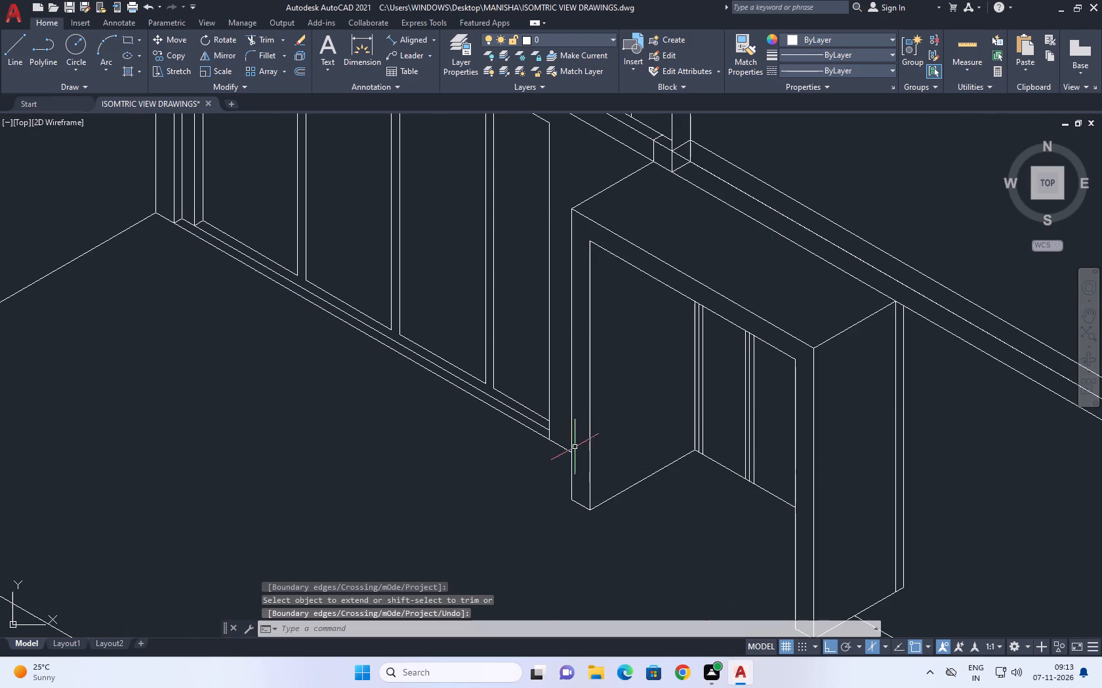
pyautogui.moveTo(566, 429); pyautogui.dragTo(581, 470, button='middle')
pyautogui.scroll(-1, 588, 476)
pyautogui.moveTo(536, 278); pyautogui.dragTo(549, 346, button='middle')
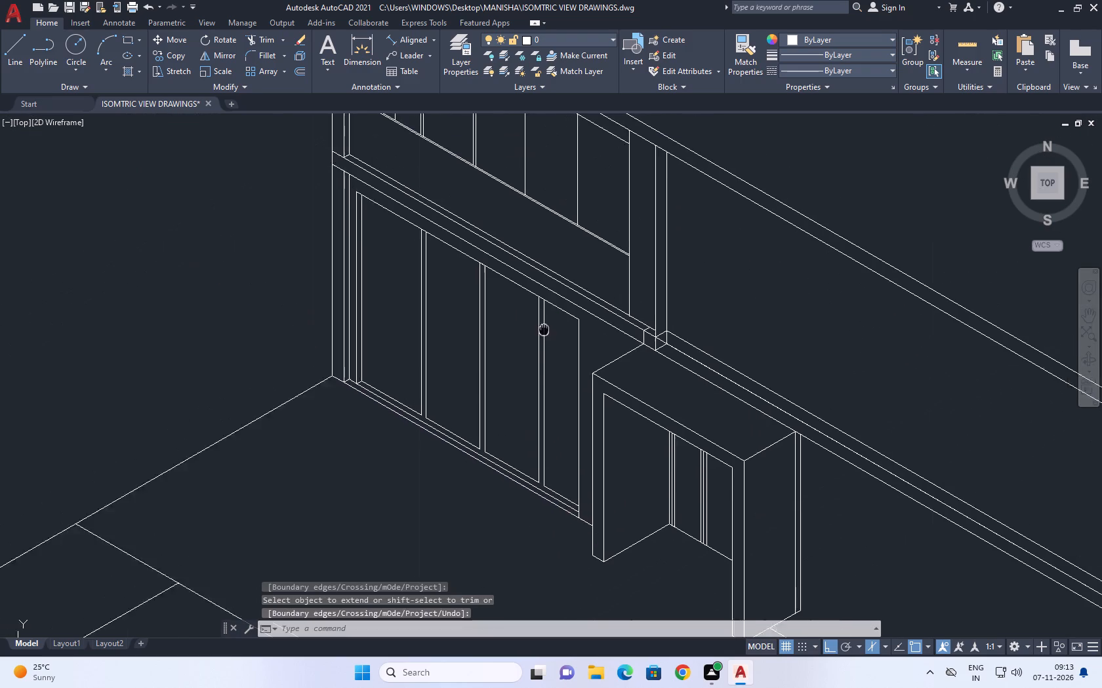
pyautogui.moveTo(549, 346); pyautogui.dragTo(553, 358, button='middle')
pyautogui.press('e')
pyautogui.press('x')
pyautogui.press('space')
pyautogui.click(574, 380)
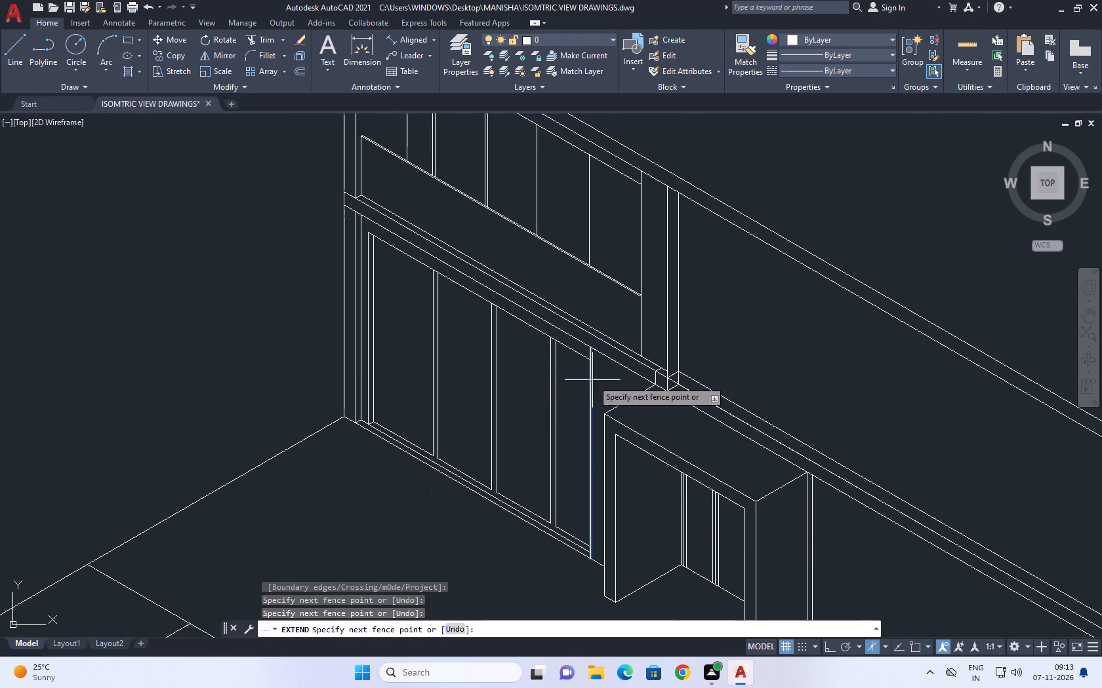
pyautogui.click(598, 380)
pyautogui.press('space')
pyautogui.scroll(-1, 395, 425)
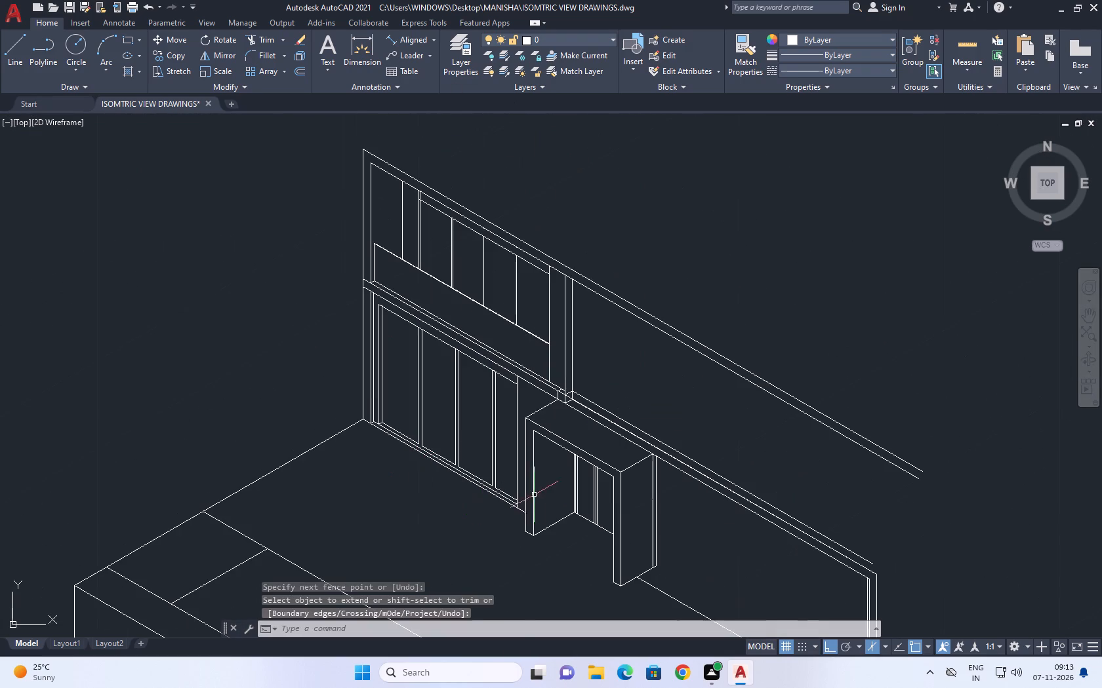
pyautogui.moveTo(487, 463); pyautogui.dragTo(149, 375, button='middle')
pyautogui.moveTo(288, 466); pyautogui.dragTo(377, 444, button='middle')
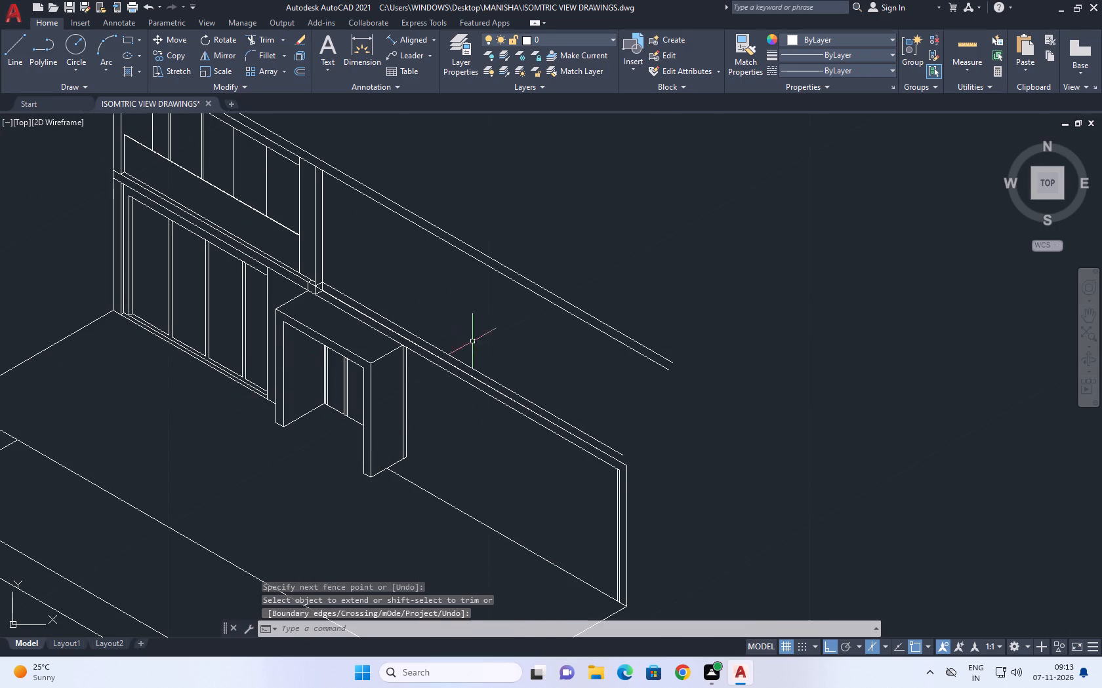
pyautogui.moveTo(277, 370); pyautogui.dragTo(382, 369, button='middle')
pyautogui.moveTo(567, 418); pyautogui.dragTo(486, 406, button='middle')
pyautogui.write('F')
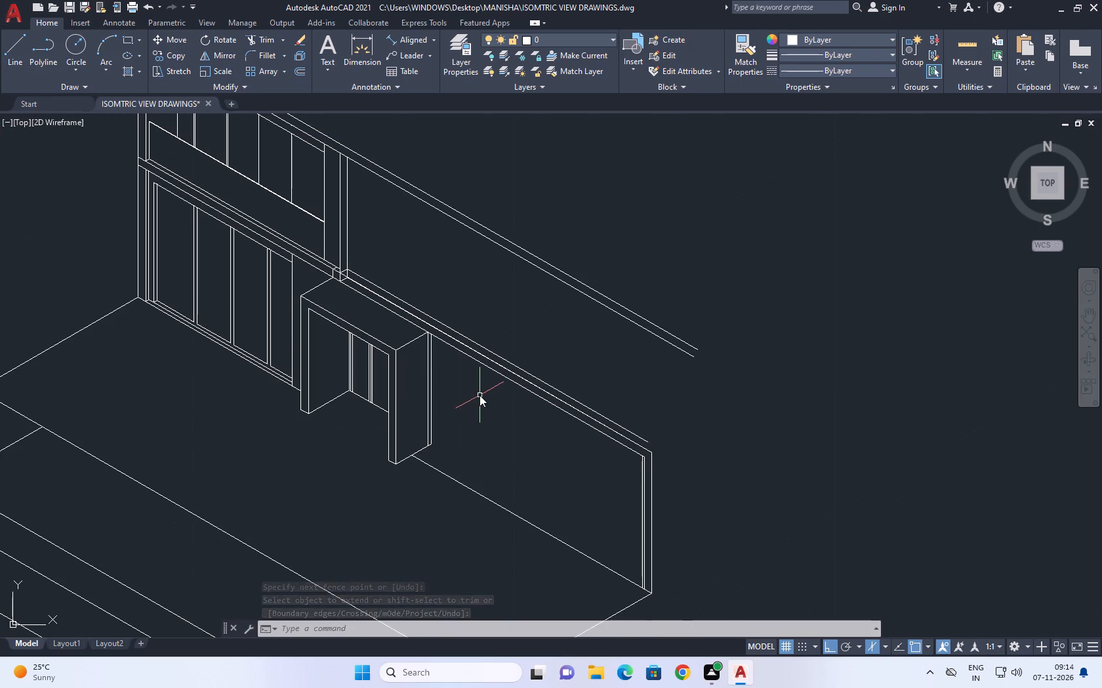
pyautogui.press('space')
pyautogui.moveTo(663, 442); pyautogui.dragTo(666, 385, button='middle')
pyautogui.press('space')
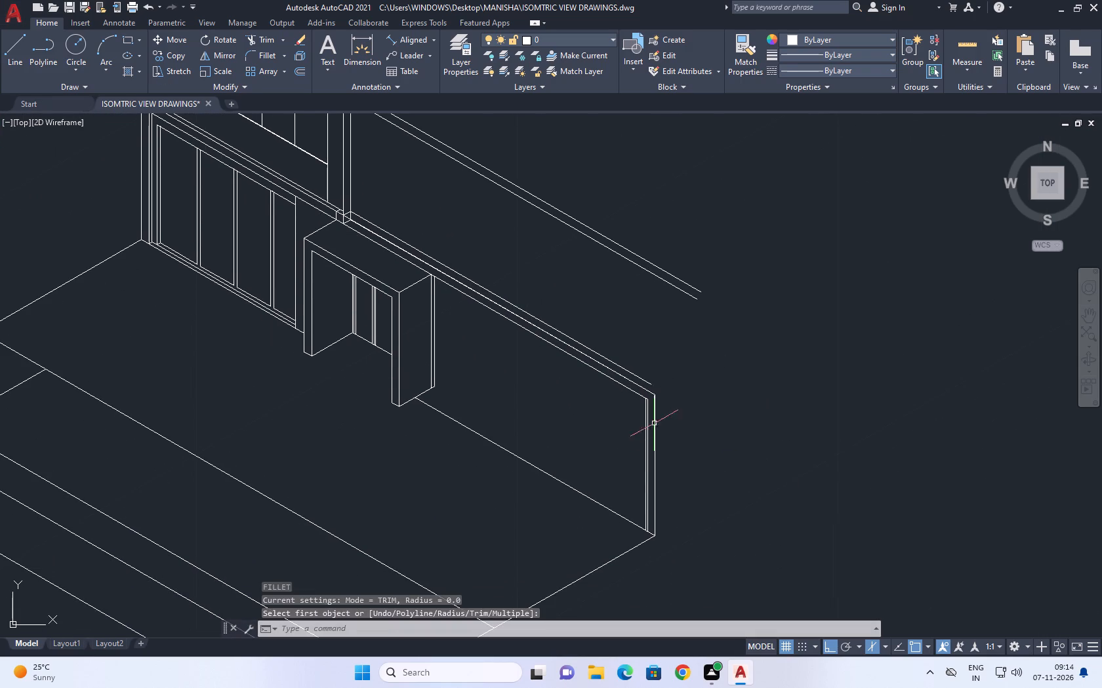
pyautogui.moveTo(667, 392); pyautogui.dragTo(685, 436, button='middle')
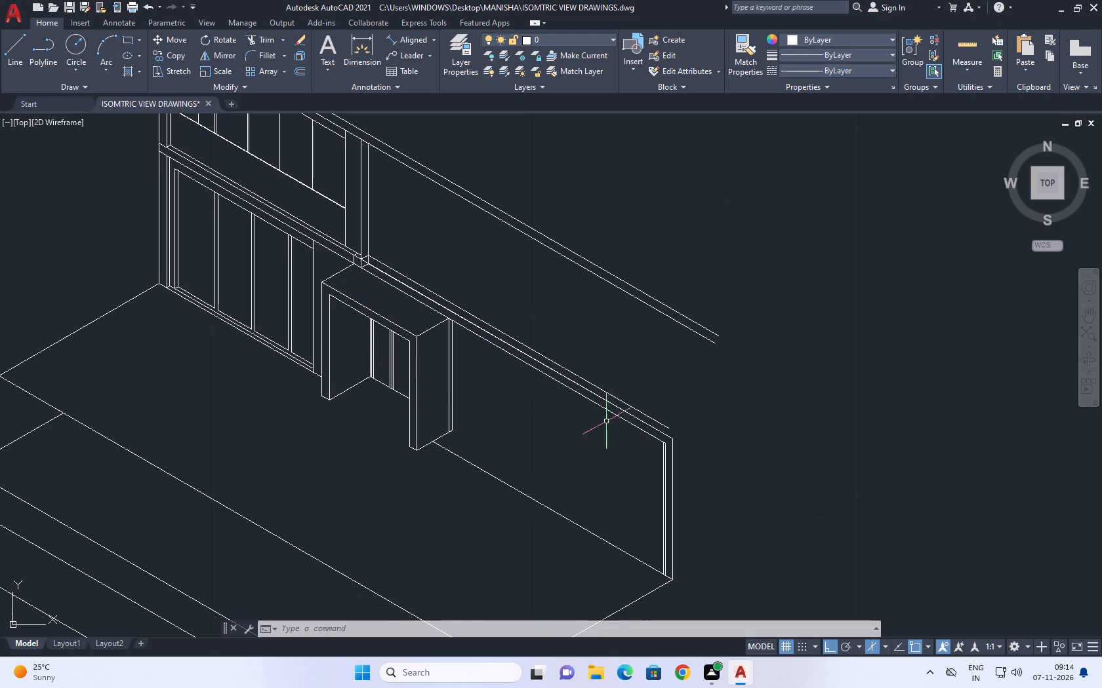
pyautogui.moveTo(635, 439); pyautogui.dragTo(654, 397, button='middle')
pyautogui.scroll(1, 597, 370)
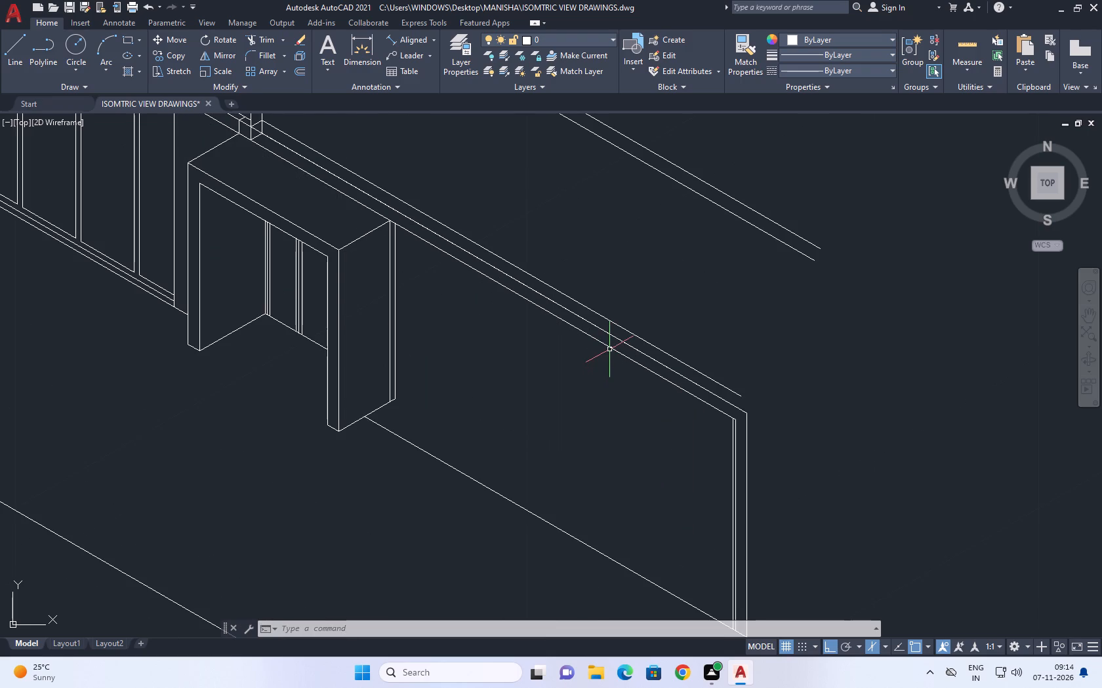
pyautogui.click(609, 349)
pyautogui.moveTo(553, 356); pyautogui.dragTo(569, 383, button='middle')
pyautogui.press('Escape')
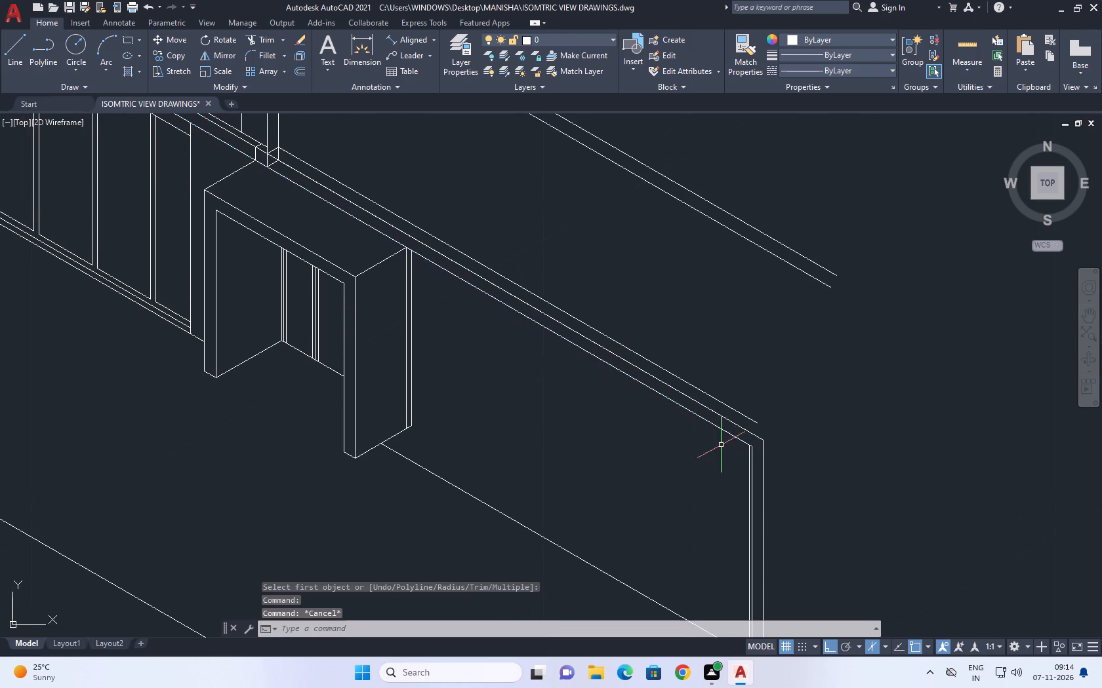
# Draw a line along the wall's upper inner edge from the doorway frame's rear vertical edge to the far-end inner vertical line.
pyautogui.moveTo(729, 443); pyautogui.dragTo(731, 415, button='middle')
pyautogui.moveTo(804, 455); pyautogui.dragTo(797, 400, button='middle')
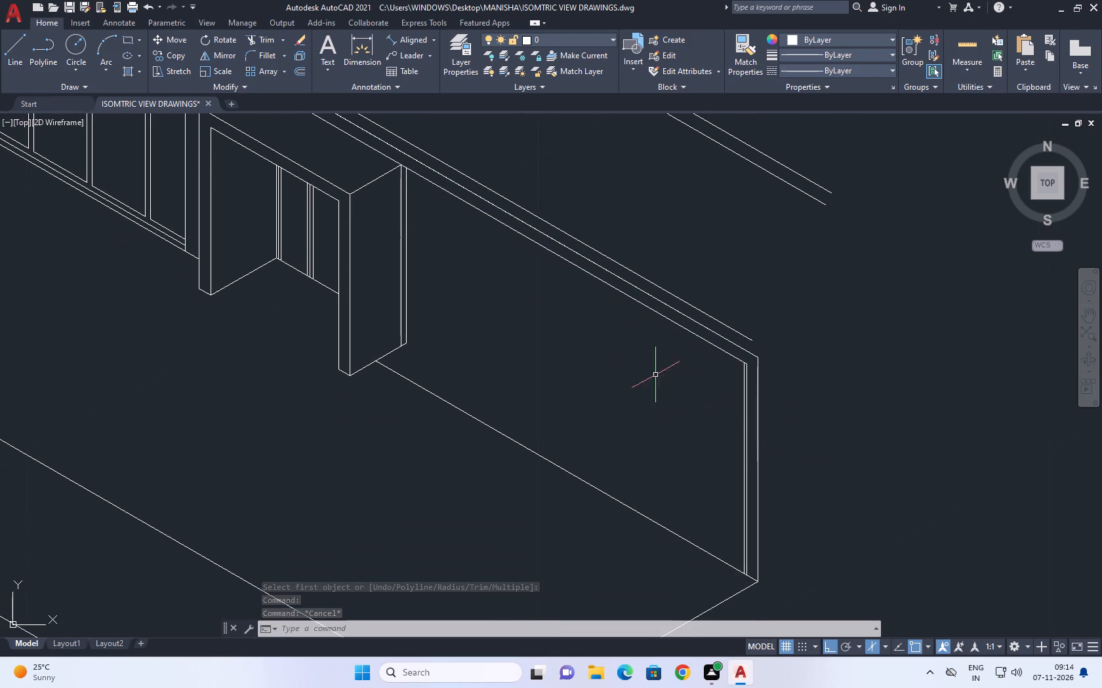
pyautogui.moveTo(479, 214); pyautogui.dragTo(517, 271, button='middle')
pyautogui.press('l')
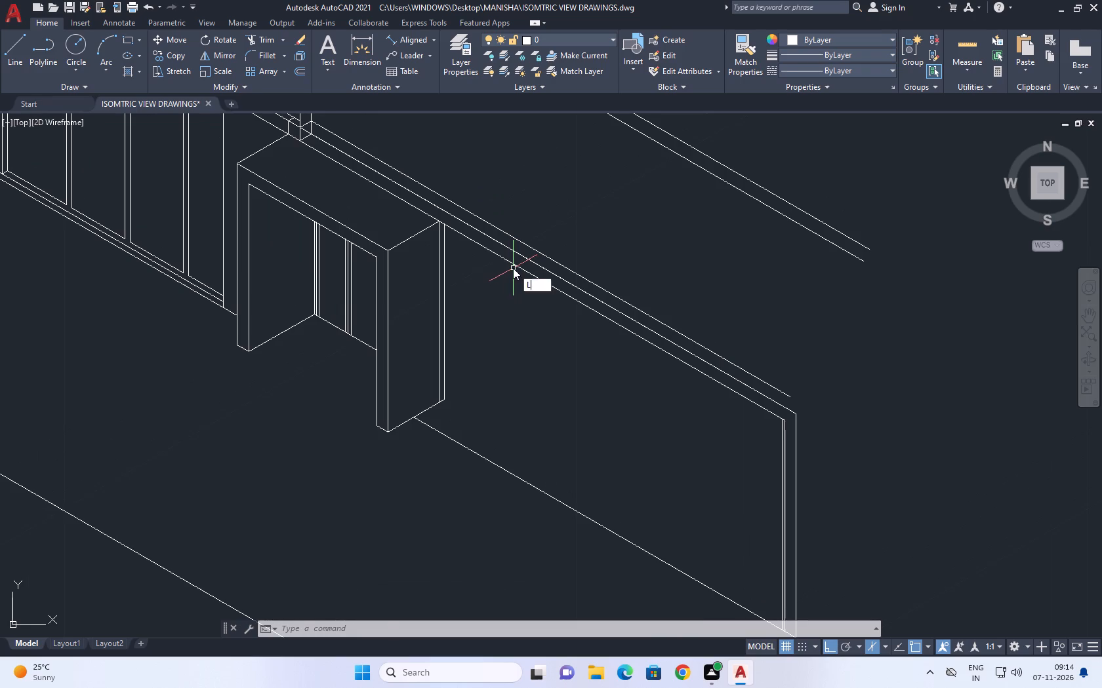
pyautogui.press('space')
pyautogui.click(445, 225)
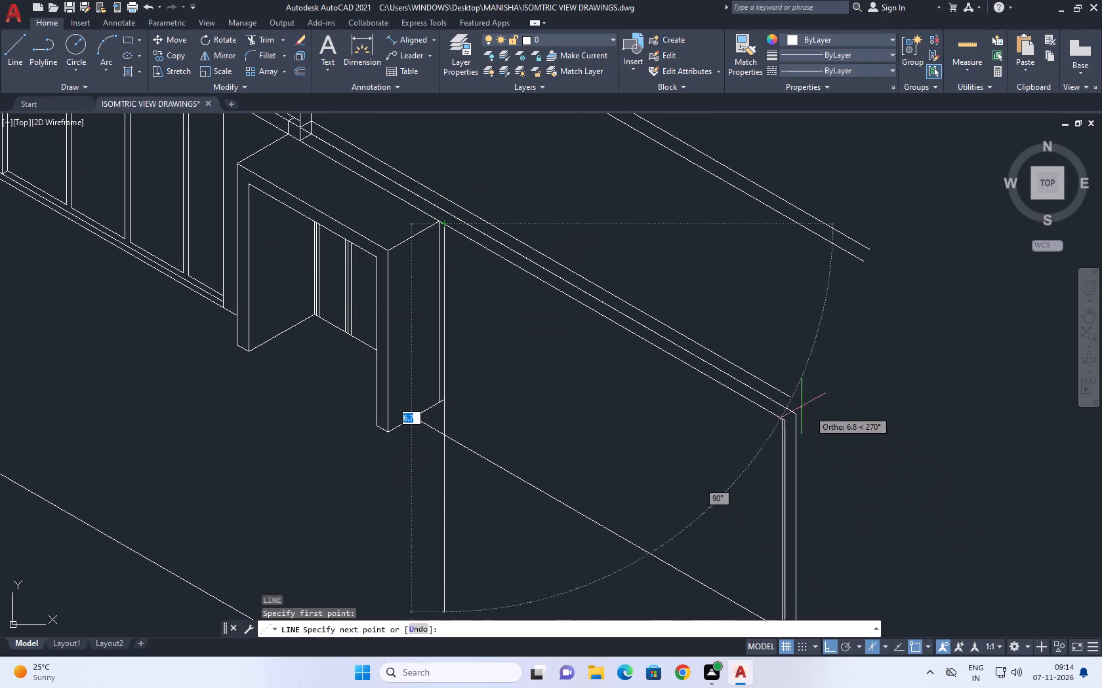
pyautogui.click(781, 421)
pyautogui.press('space')
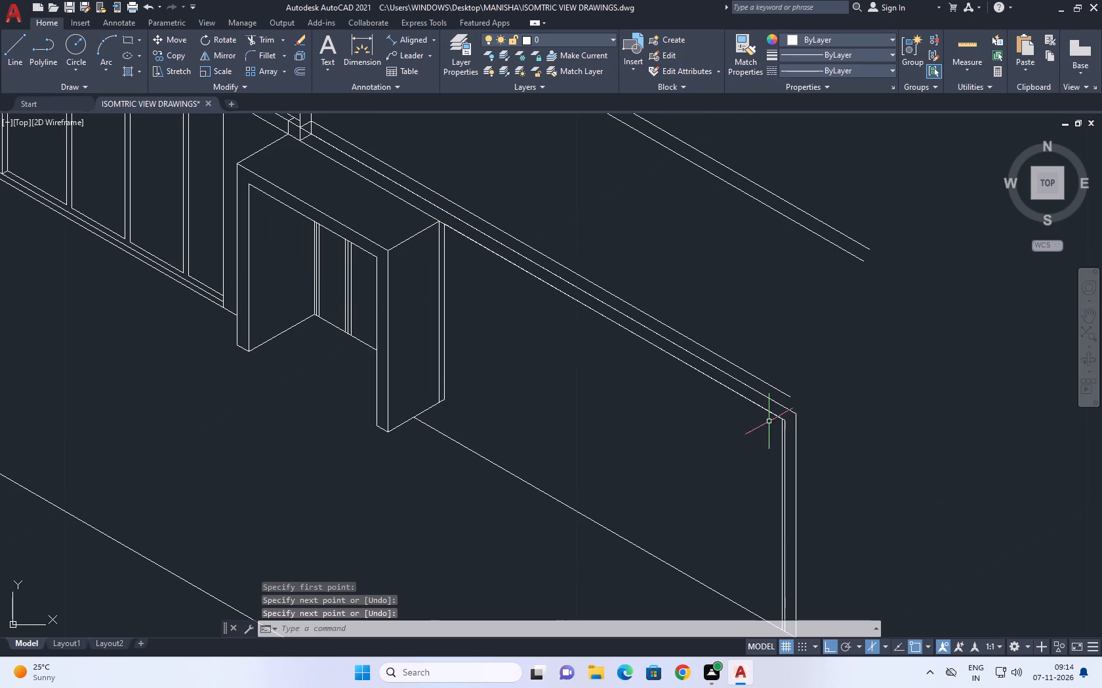
# Divide the new upper wall line into 4 equal segments.
pyautogui.click(768, 411)
pyautogui.moveTo(727, 416); pyautogui.dragTo(733, 434, button='middle')
pyautogui.write('DI')
pyautogui.write('V')
pyautogui.press('space')
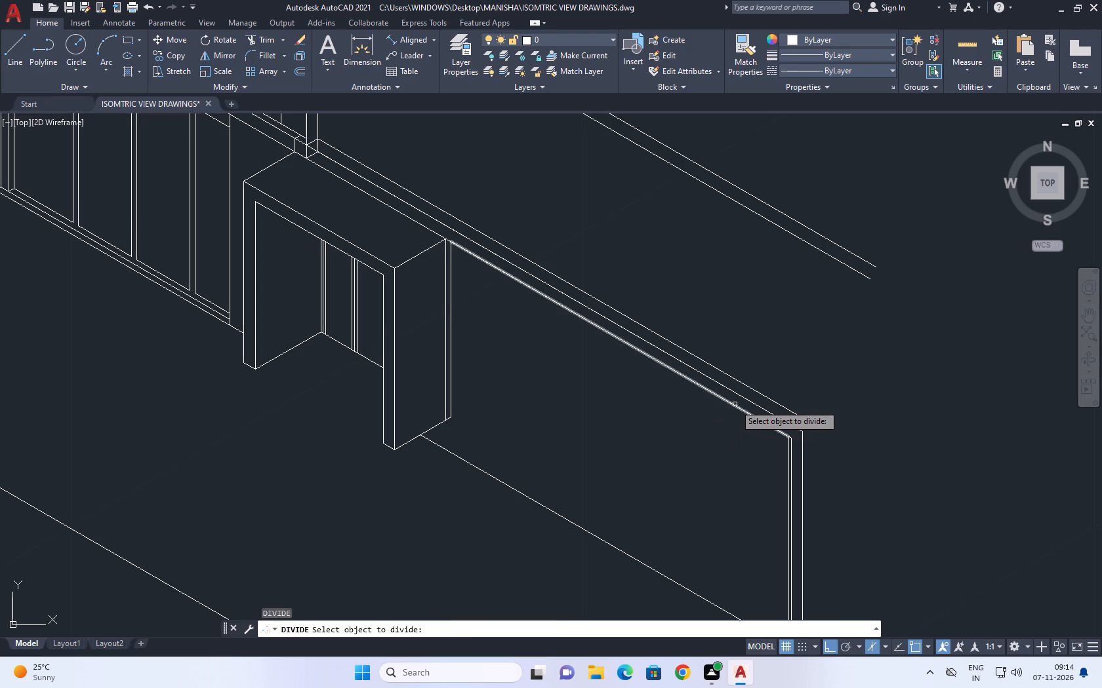
pyautogui.click(735, 404)
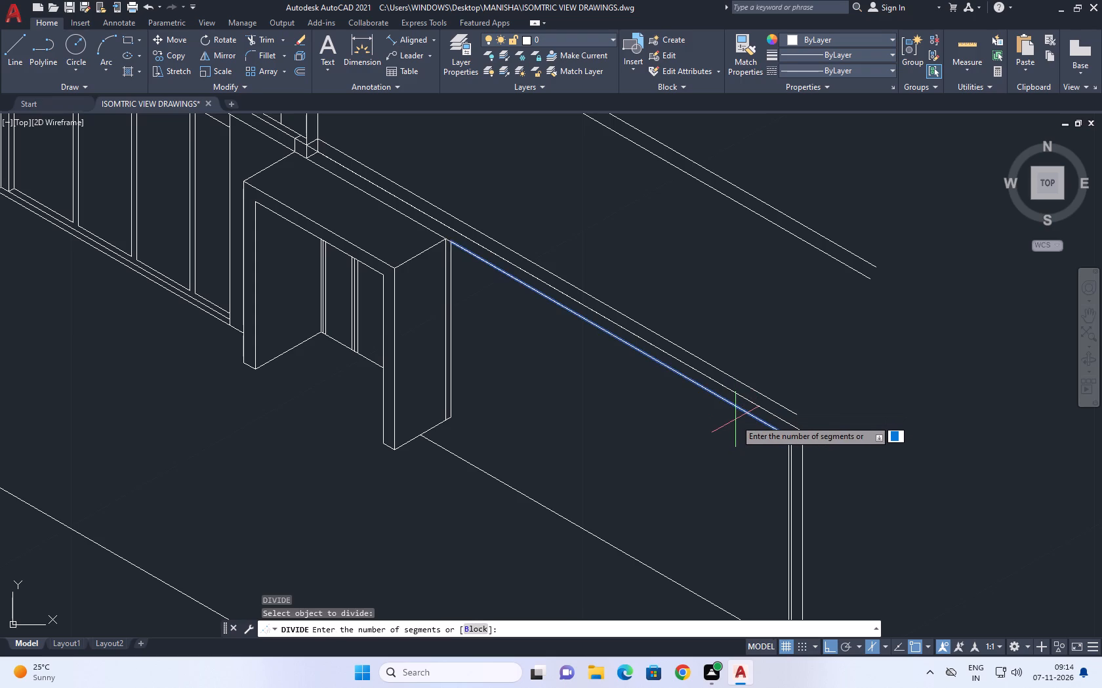
pyautogui.press('4')
pyautogui.press('Return')
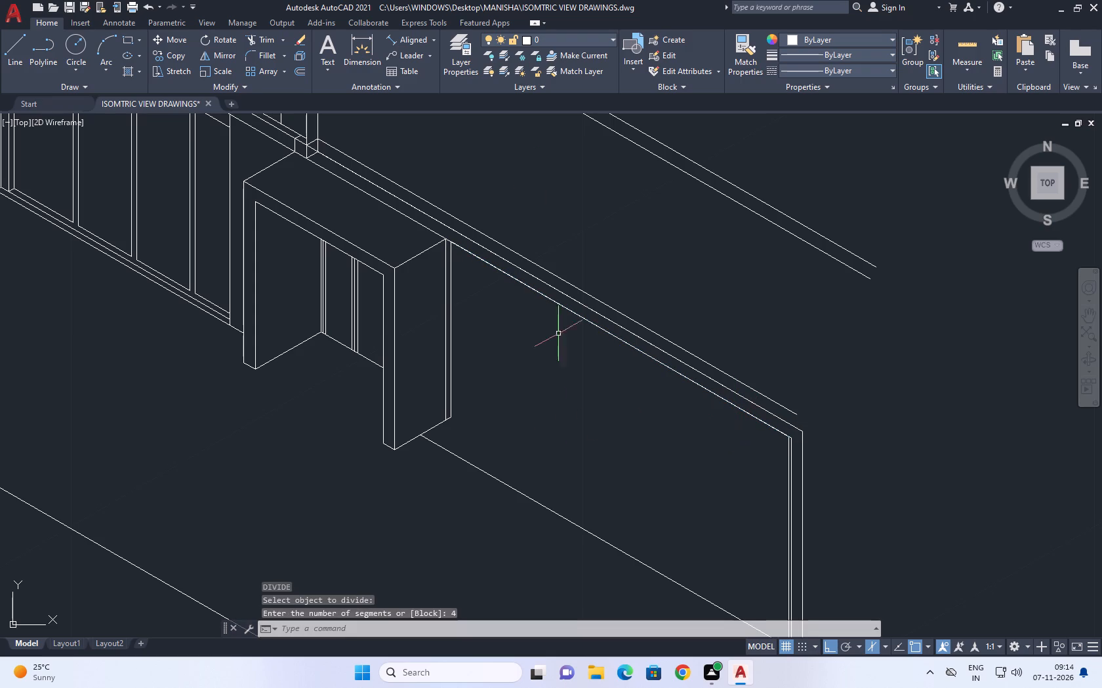
# Draw a vertical line from the division point nearest the doorway frame, on the wall's upper line, down past the base line.
pyautogui.press('l')
pyautogui.press('space')
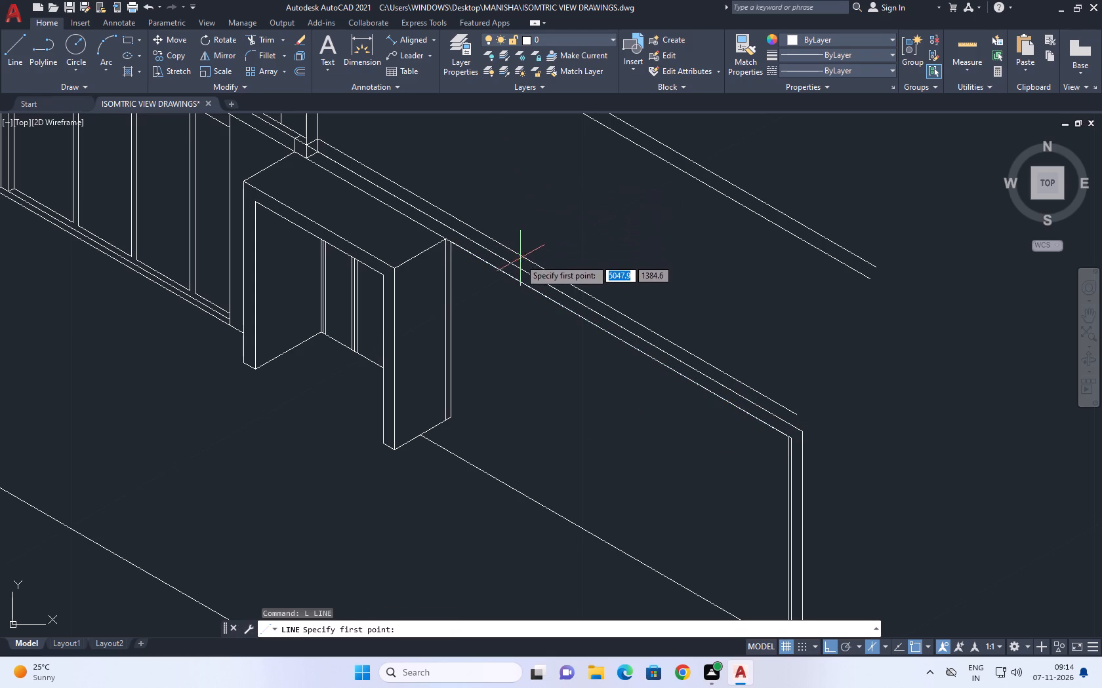
pyautogui.click(536, 290)
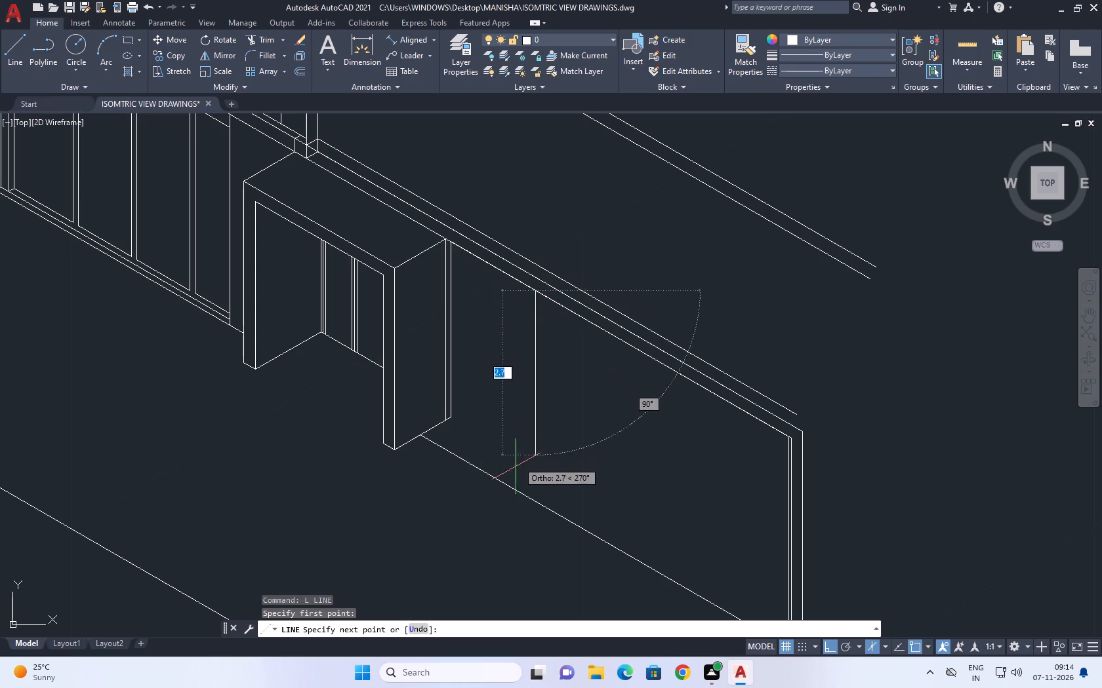
pyautogui.moveTo(512, 534); pyautogui.dragTo(514, 528)
pyautogui.press('space')
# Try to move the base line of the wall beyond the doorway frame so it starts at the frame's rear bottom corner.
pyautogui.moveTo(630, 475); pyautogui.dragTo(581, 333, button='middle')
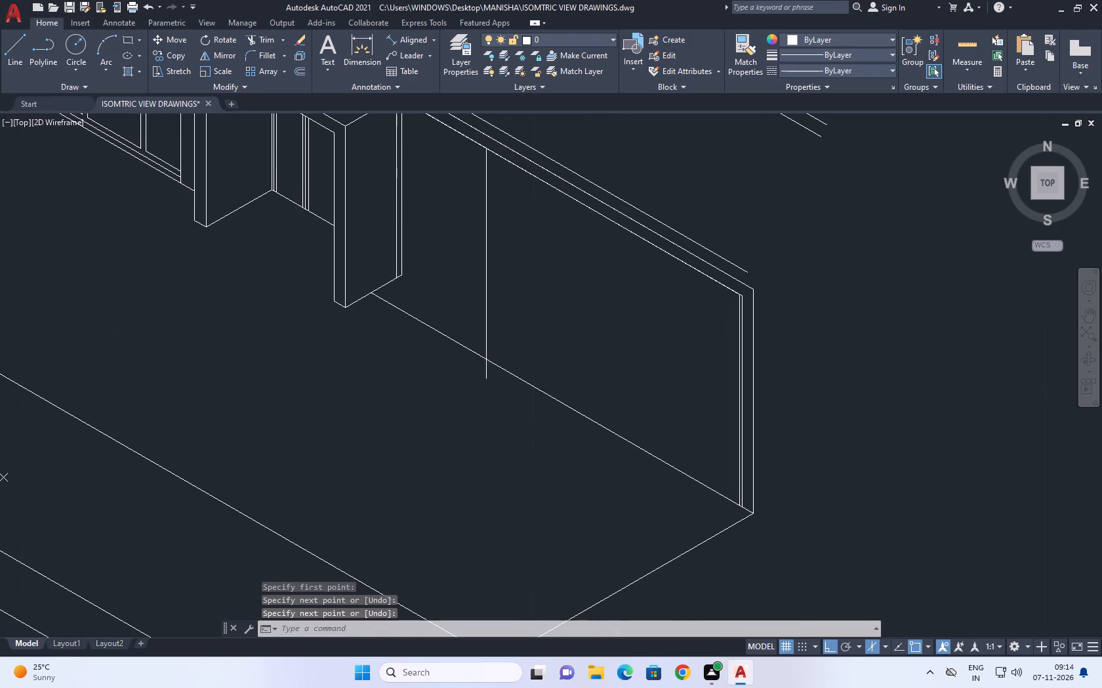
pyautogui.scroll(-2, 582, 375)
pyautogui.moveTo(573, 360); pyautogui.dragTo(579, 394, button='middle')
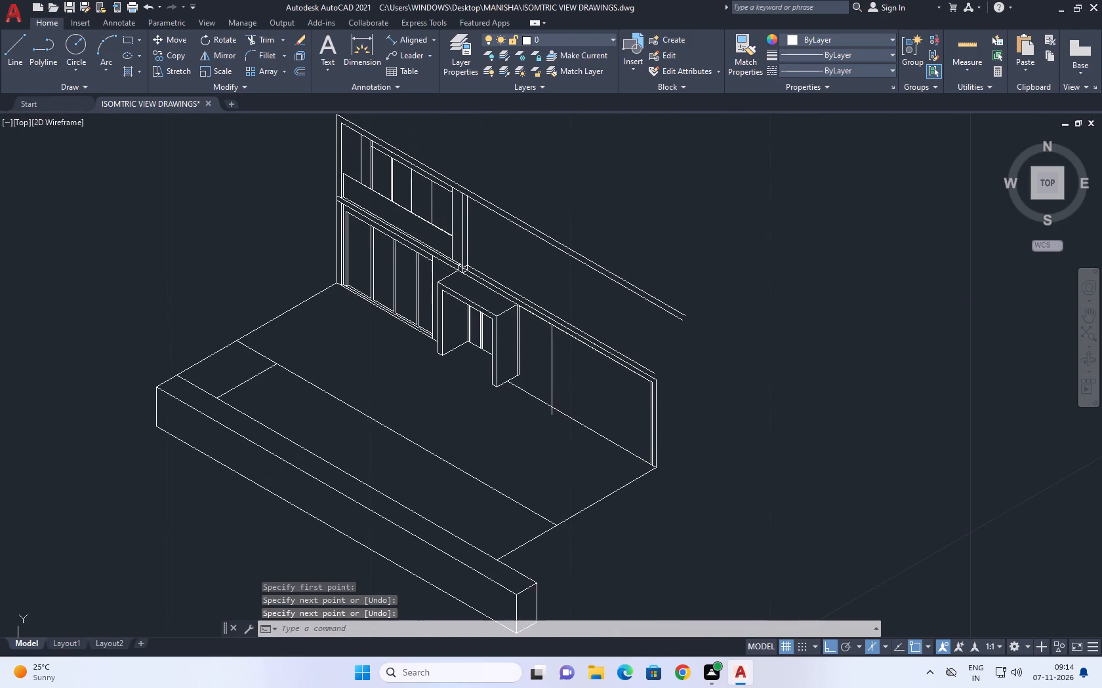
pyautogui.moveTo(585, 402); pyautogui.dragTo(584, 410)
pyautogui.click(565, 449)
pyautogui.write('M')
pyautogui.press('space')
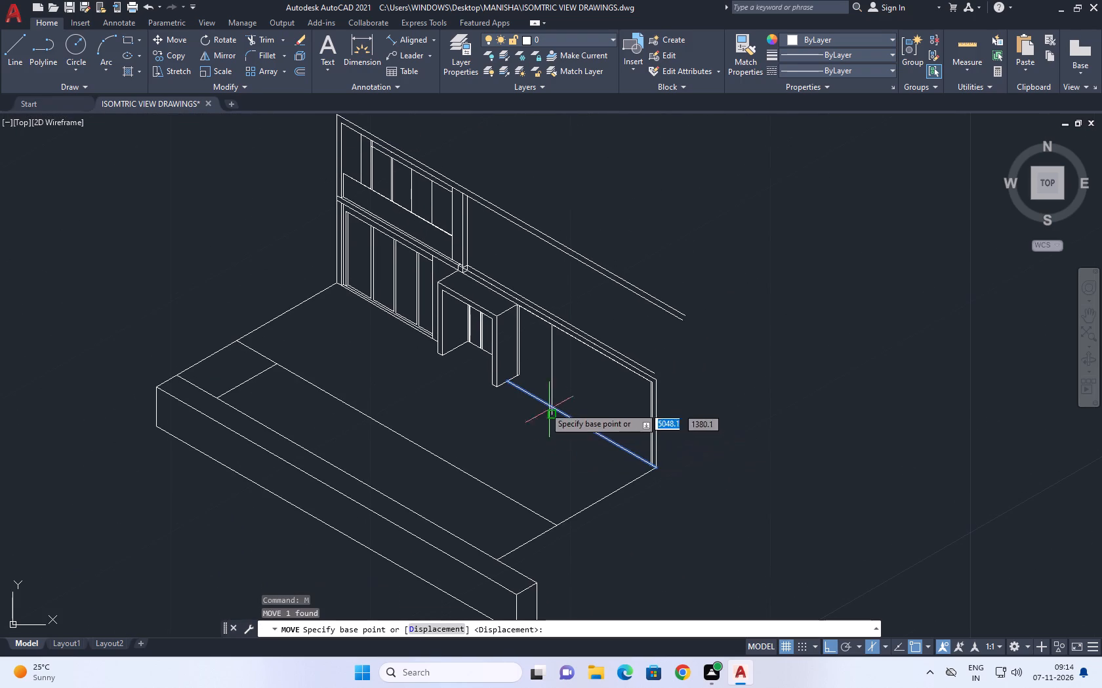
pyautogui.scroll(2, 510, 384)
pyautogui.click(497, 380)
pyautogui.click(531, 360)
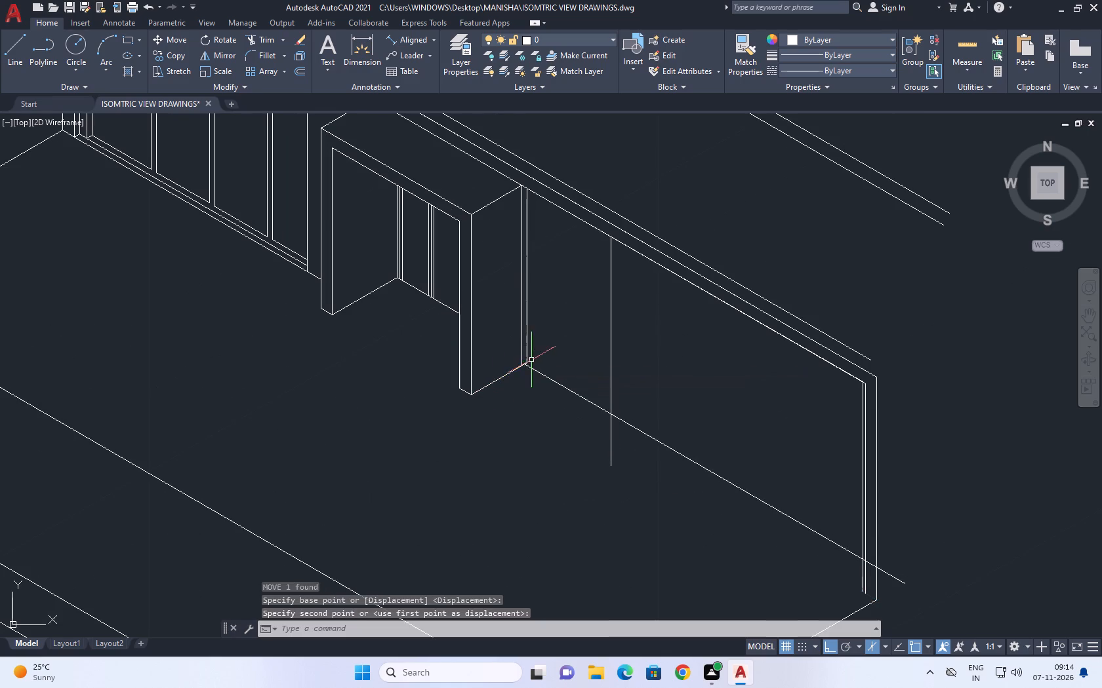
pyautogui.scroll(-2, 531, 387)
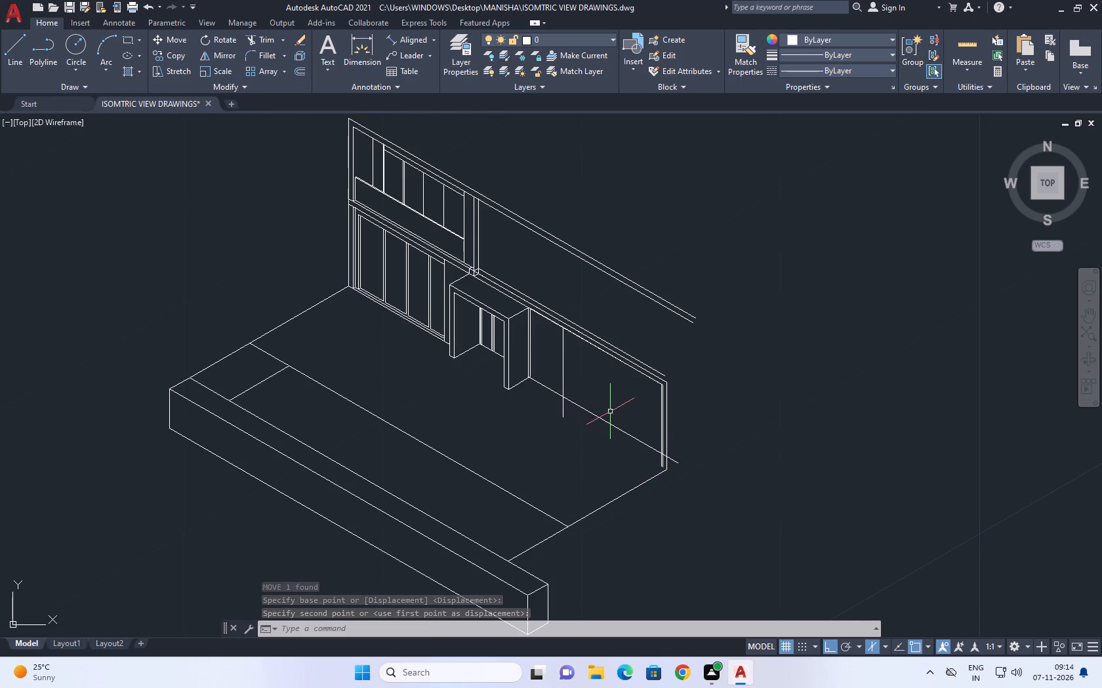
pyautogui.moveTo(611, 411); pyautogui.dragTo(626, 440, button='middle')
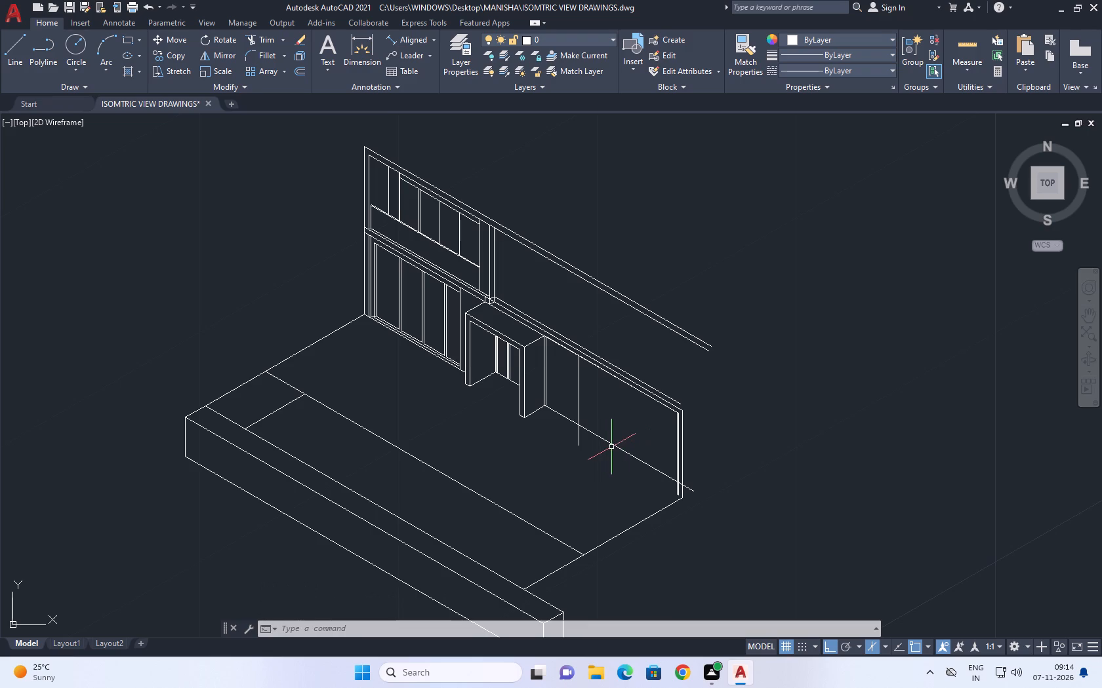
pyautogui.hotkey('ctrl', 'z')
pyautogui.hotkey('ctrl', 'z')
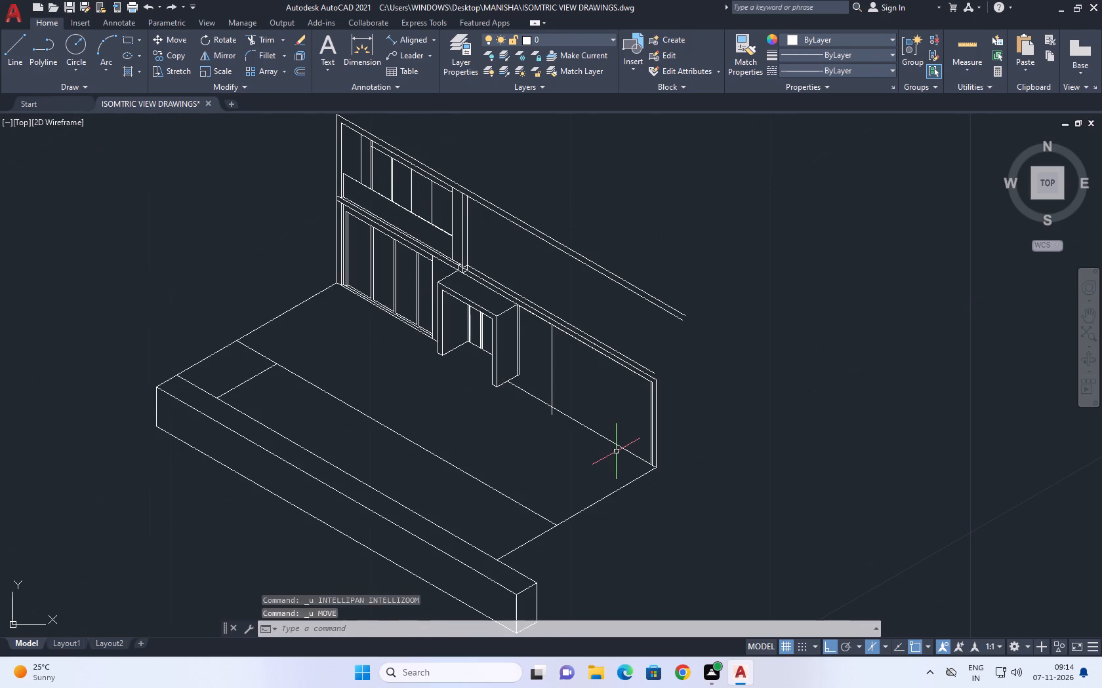
# Move the whole doorway frame with its inner mullions outward so its rear bottom corner meets the start of the wall's base line.
pyautogui.scroll(2, 531, 354)
pyautogui.click(529, 332)
pyautogui.click(413, 366)
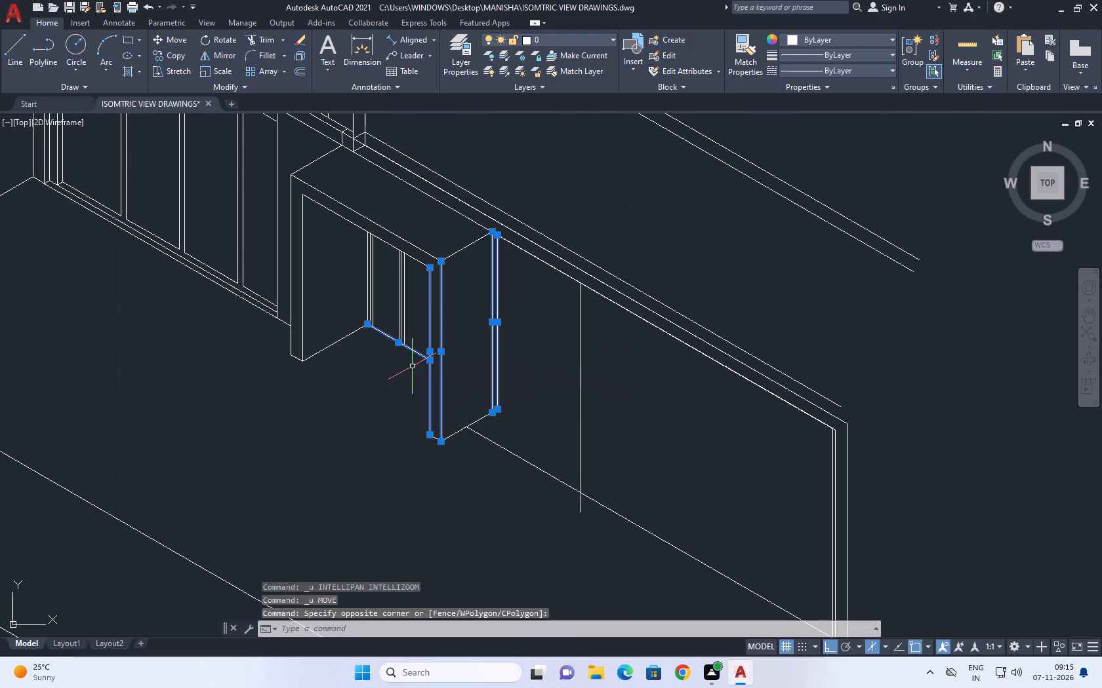
pyautogui.scroll(2, 426, 198)
pyautogui.click(420, 226)
pyautogui.scroll(-2, 407, 251)
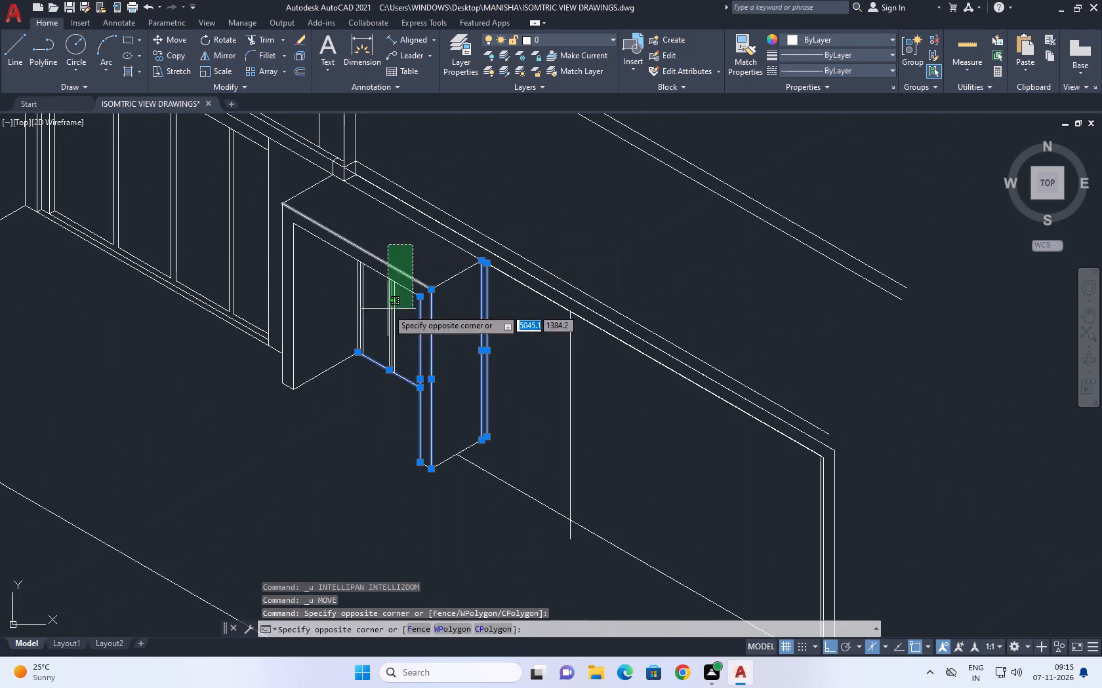
pyautogui.click(348, 392)
pyautogui.click(312, 206)
pyautogui.click(300, 184)
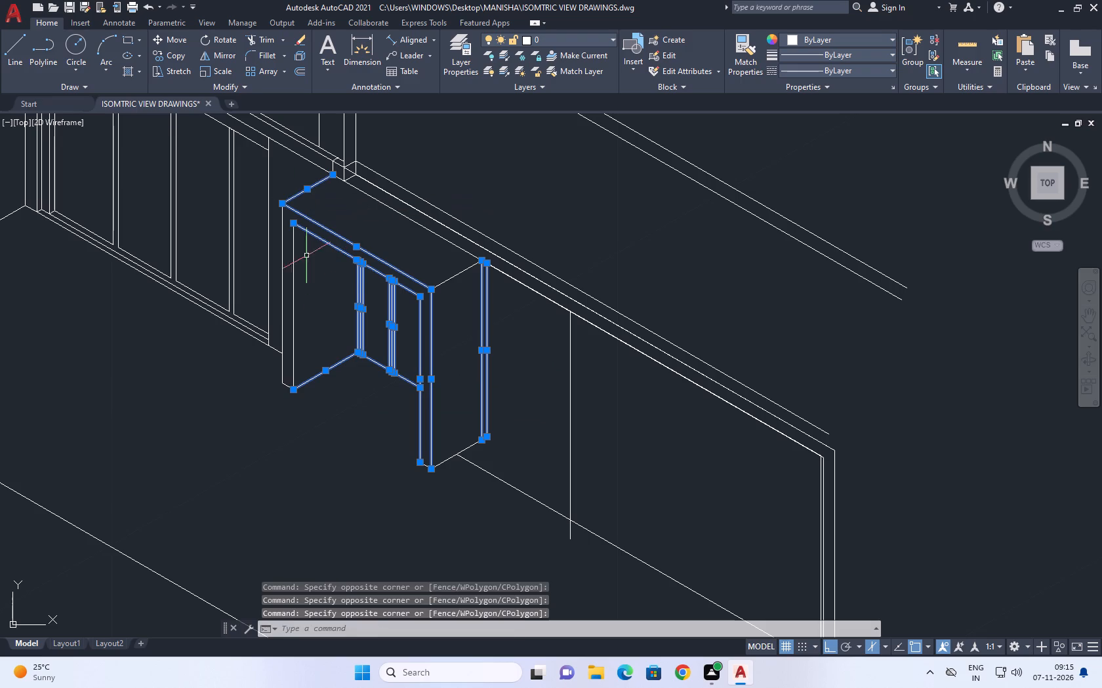
pyautogui.click(309, 284)
pyautogui.click(279, 249)
pyautogui.click(289, 392)
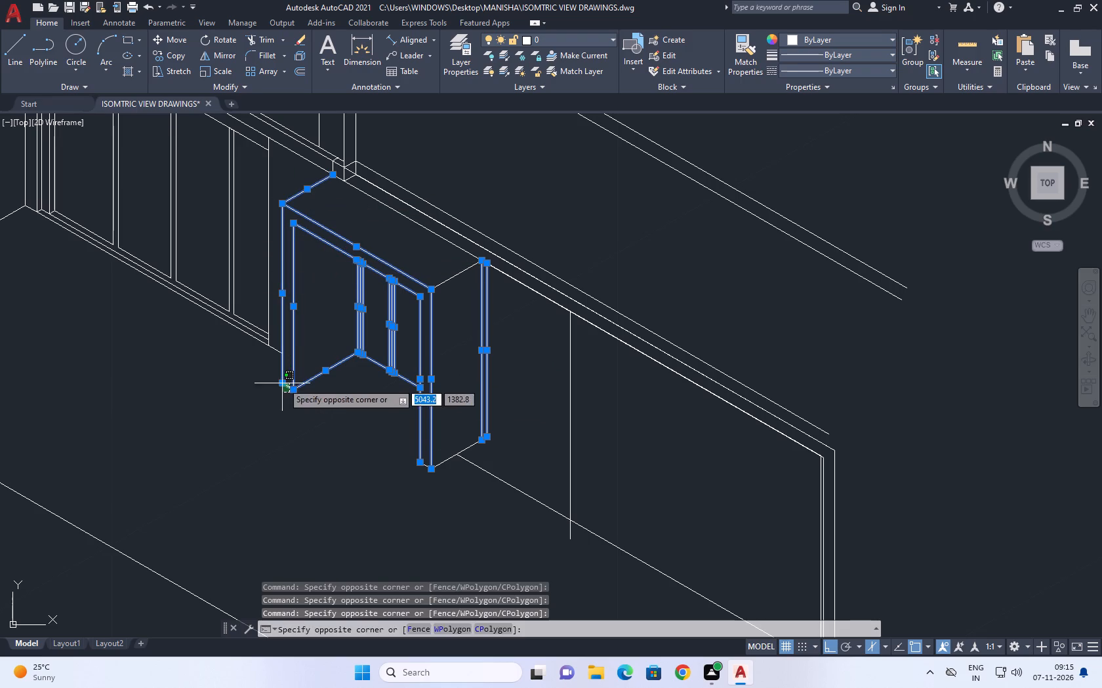
pyautogui.moveTo(275, 380); pyautogui.dragTo(267, 379)
pyautogui.scroll(2, 443, 493)
pyautogui.moveTo(416, 463); pyautogui.dragTo(405, 432)
pyautogui.click(340, 390)
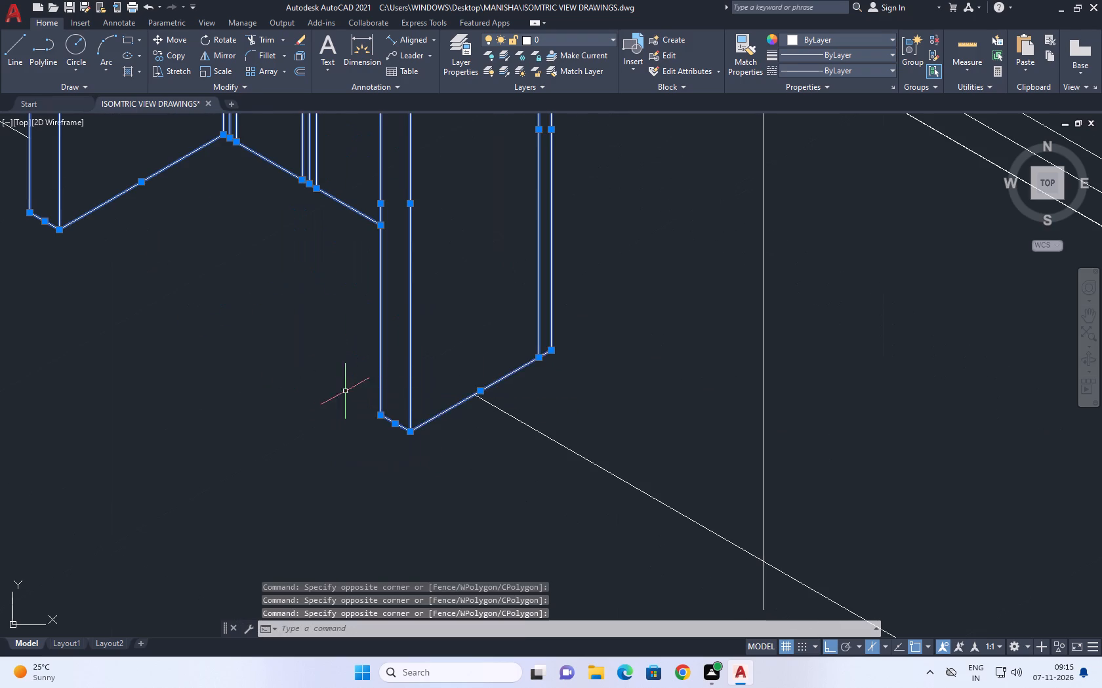
pyautogui.scroll(-3, 475, 390)
pyautogui.scroll(2, 473, 269)
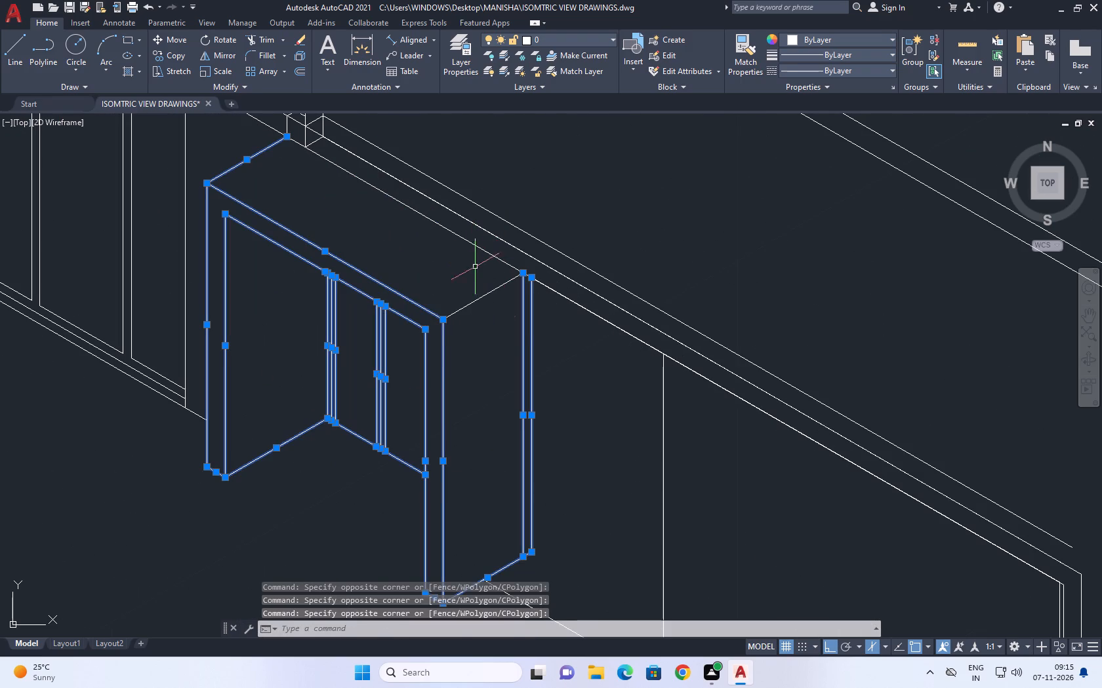
pyautogui.click(493, 337)
pyautogui.click(438, 288)
pyautogui.write('M')
pyautogui.press('space')
pyautogui.moveTo(558, 383); pyautogui.dragTo(554, 290, button='middle')
pyautogui.click(529, 460)
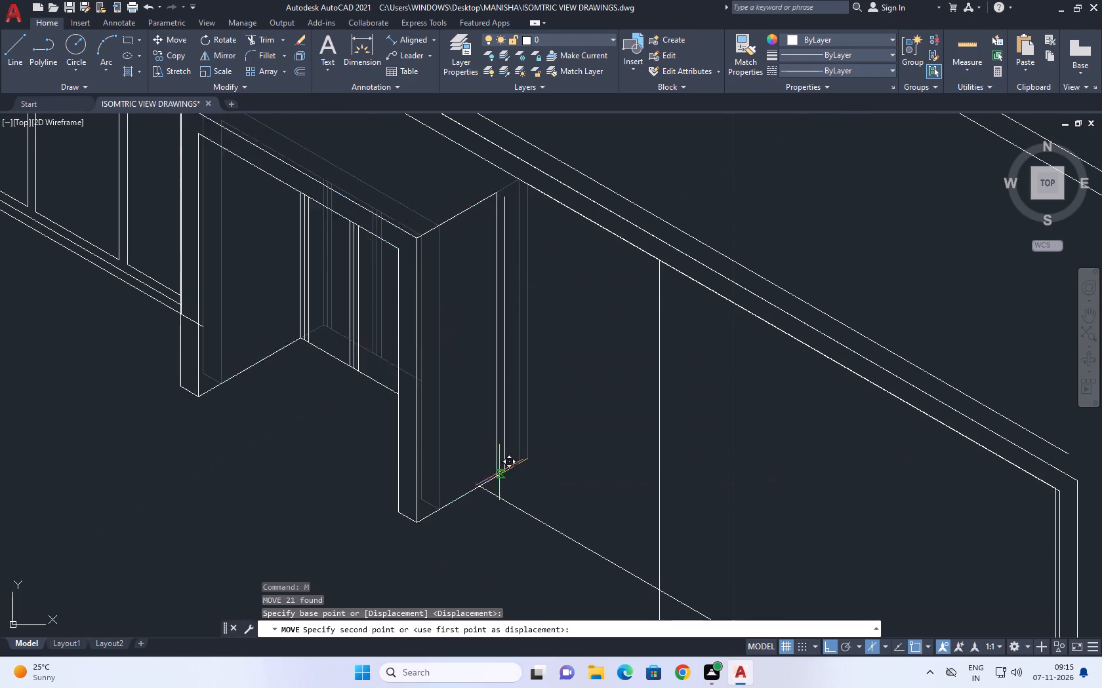
pyautogui.click(483, 483)
# Delete the end vertical edge of the ground-floor glazing beside the doorway frame.
pyautogui.scroll(-2, 531, 454)
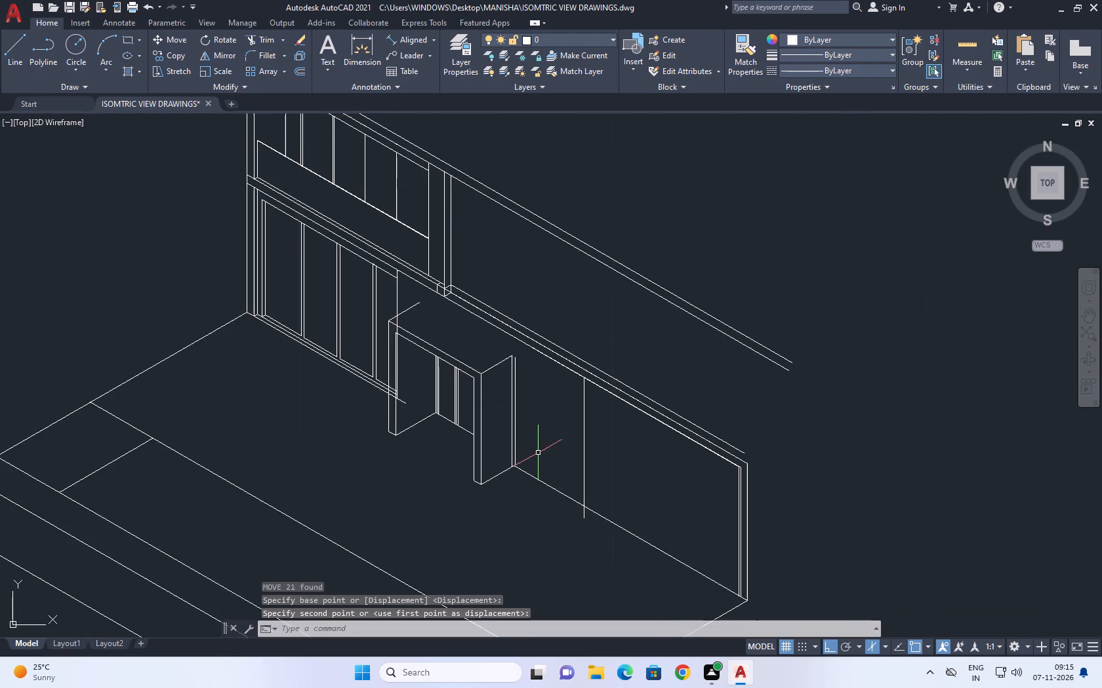
pyautogui.moveTo(516, 443); pyautogui.dragTo(557, 465, button='middle')
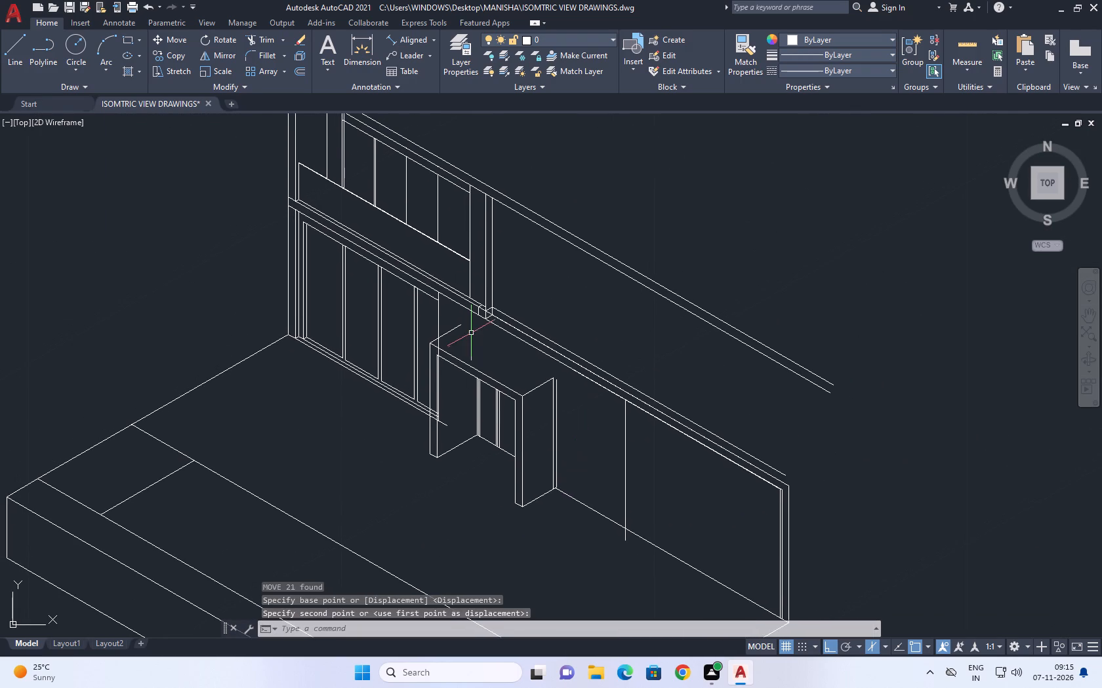
pyautogui.scroll(1, 607, 26)
pyautogui.scroll(-1, 606, 456)
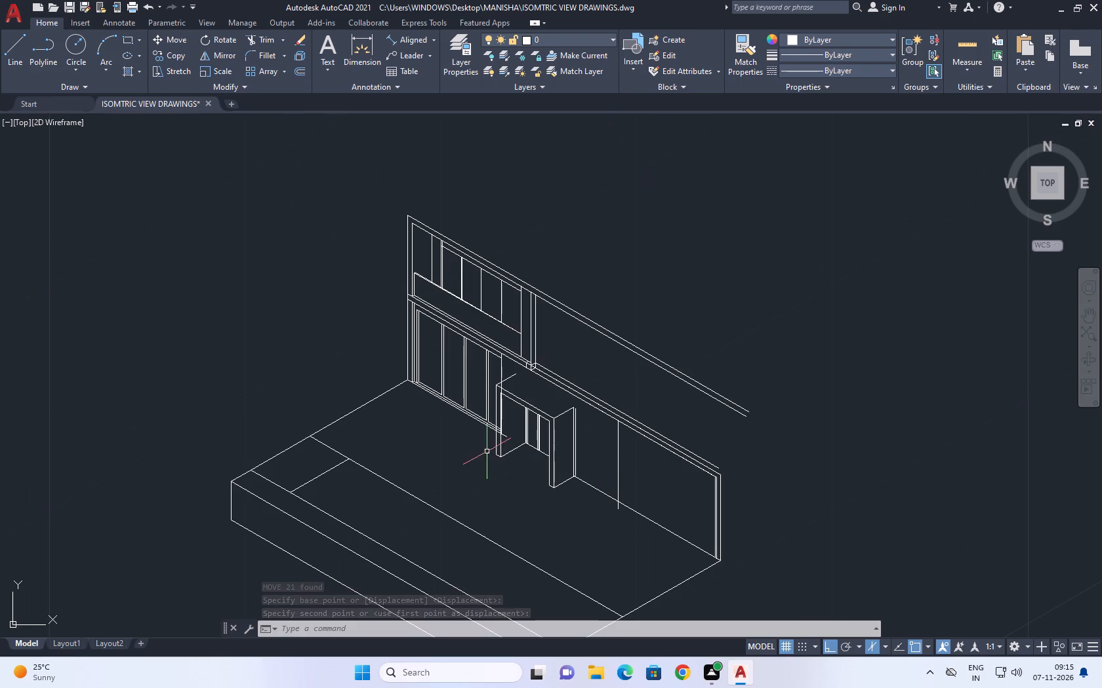
pyautogui.moveTo(528, 457); pyautogui.dragTo(541, 457, button='middle')
pyautogui.scroll(2, 508, 411)
pyautogui.moveTo(661, 428); pyautogui.dragTo(672, 461, button='middle')
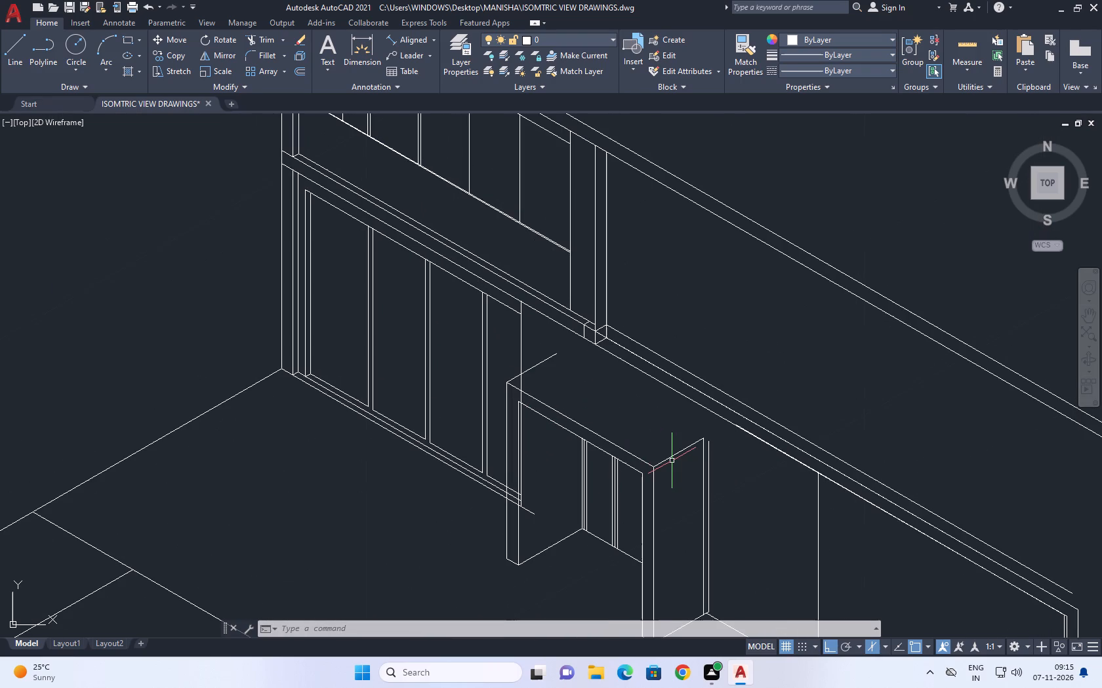
pyautogui.click(521, 340)
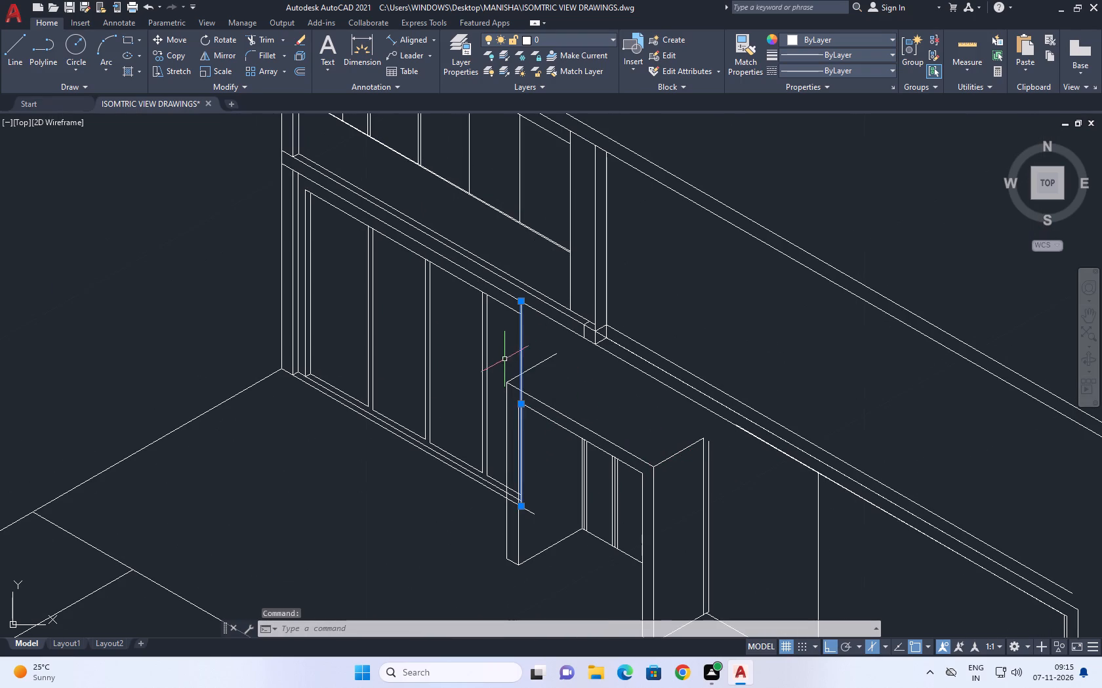
pyautogui.press('Delete')
# Trim the three base lines of the ground-floor glazing at the doorway frame's outer edge, removing their leftover pieces inside the opening.
pyautogui.moveTo(568, 453); pyautogui.dragTo(533, 368, button='middle')
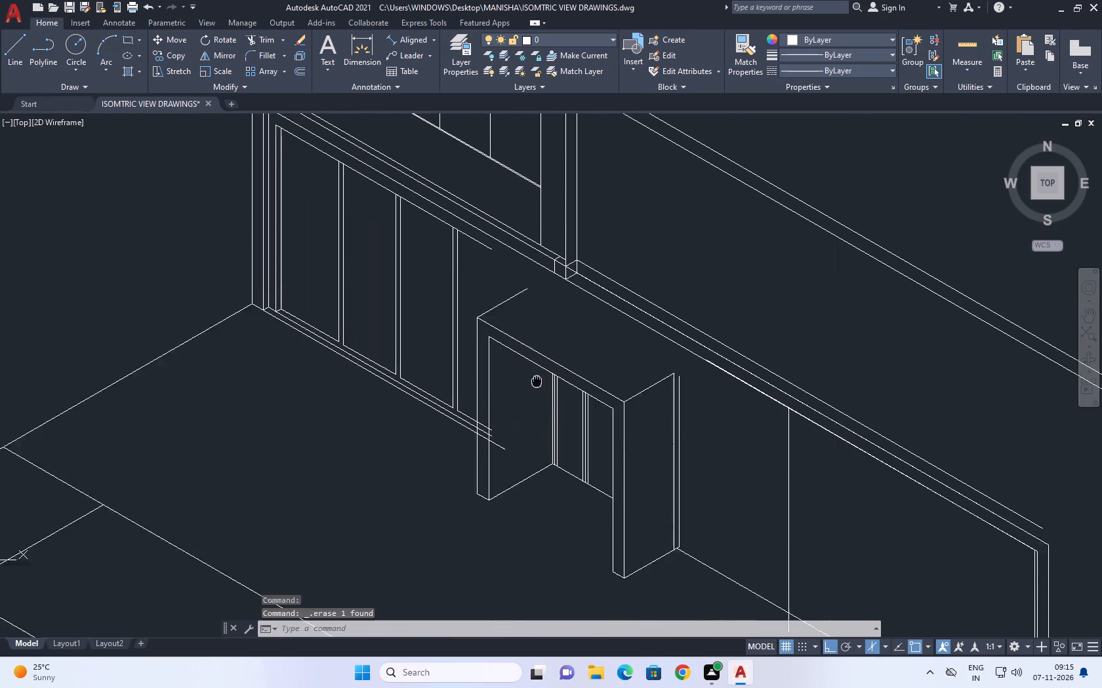
pyautogui.moveTo(533, 368); pyautogui.dragTo(529, 356, button='middle')
pyautogui.moveTo(452, 446); pyautogui.dragTo(525, 460, button='middle')
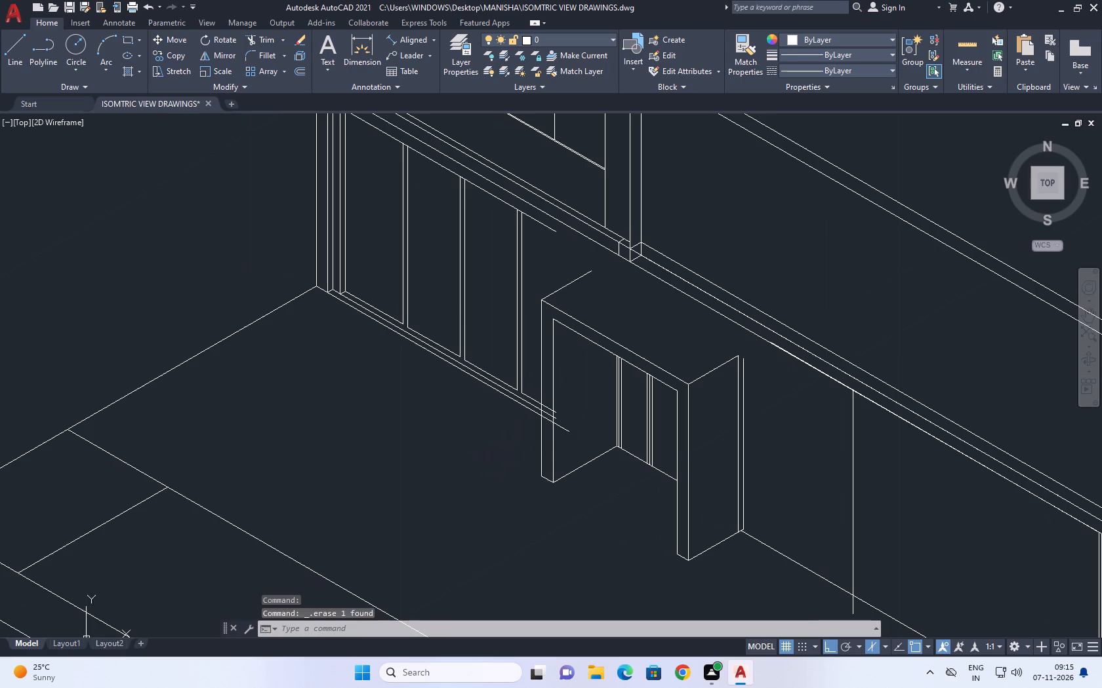
pyautogui.write('TR')
pyautogui.press('space')
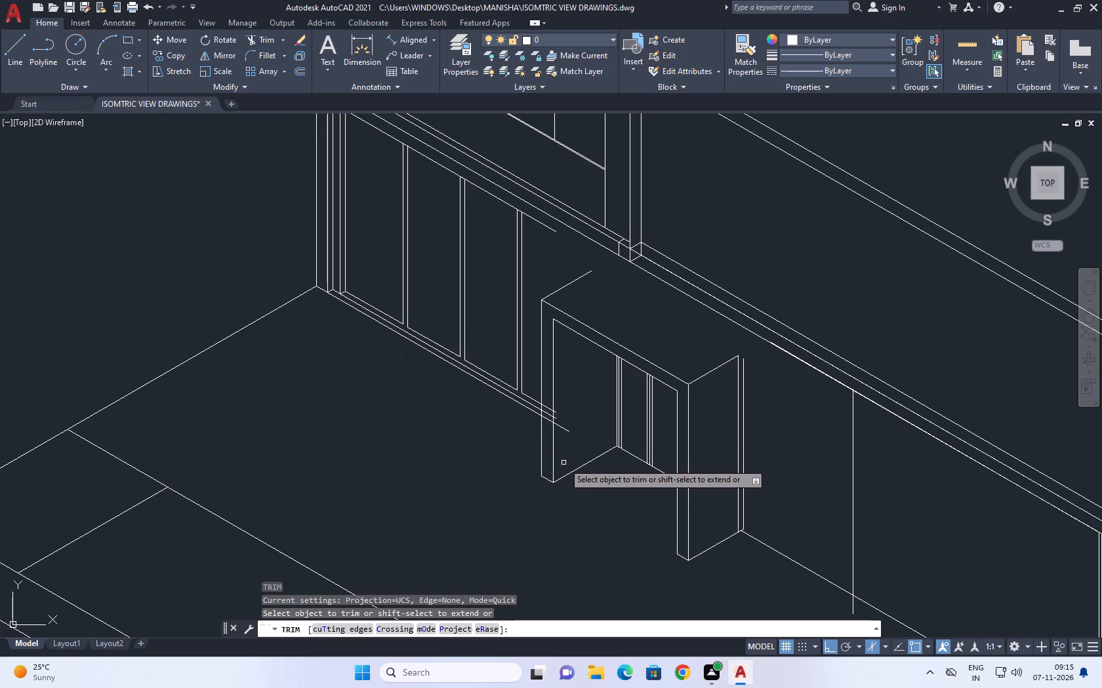
pyautogui.scroll(1, 544, 453)
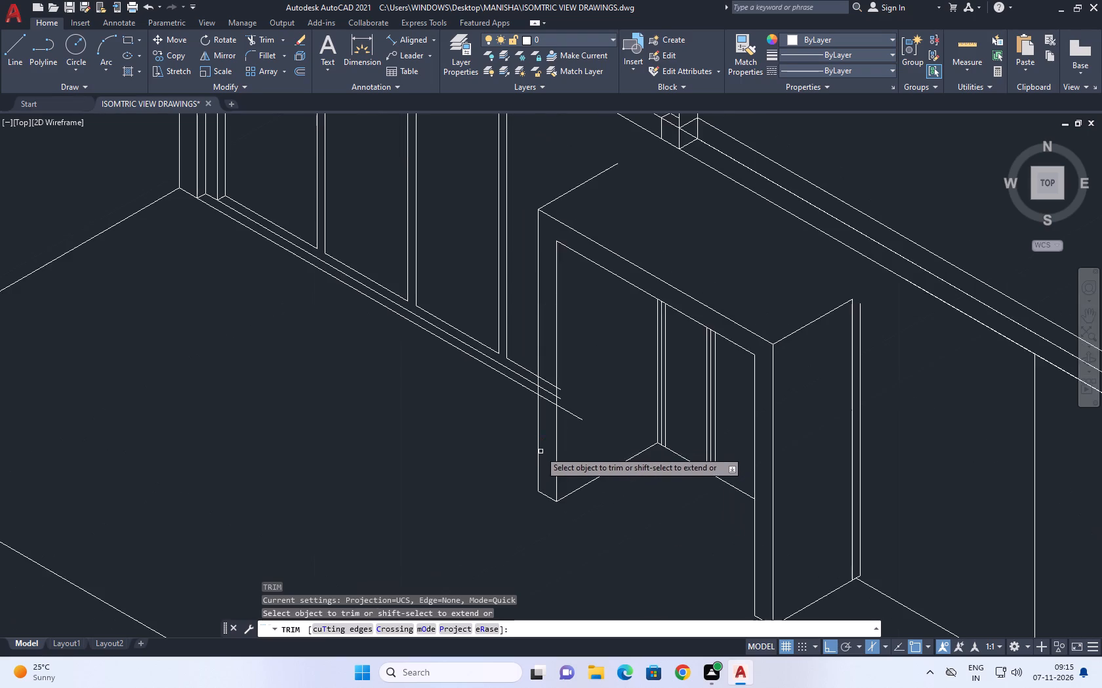
pyautogui.scroll(2, 542, 429)
pyautogui.moveTo(546, 381); pyautogui.dragTo(554, 353)
pyautogui.click(558, 269)
pyautogui.click(554, 370)
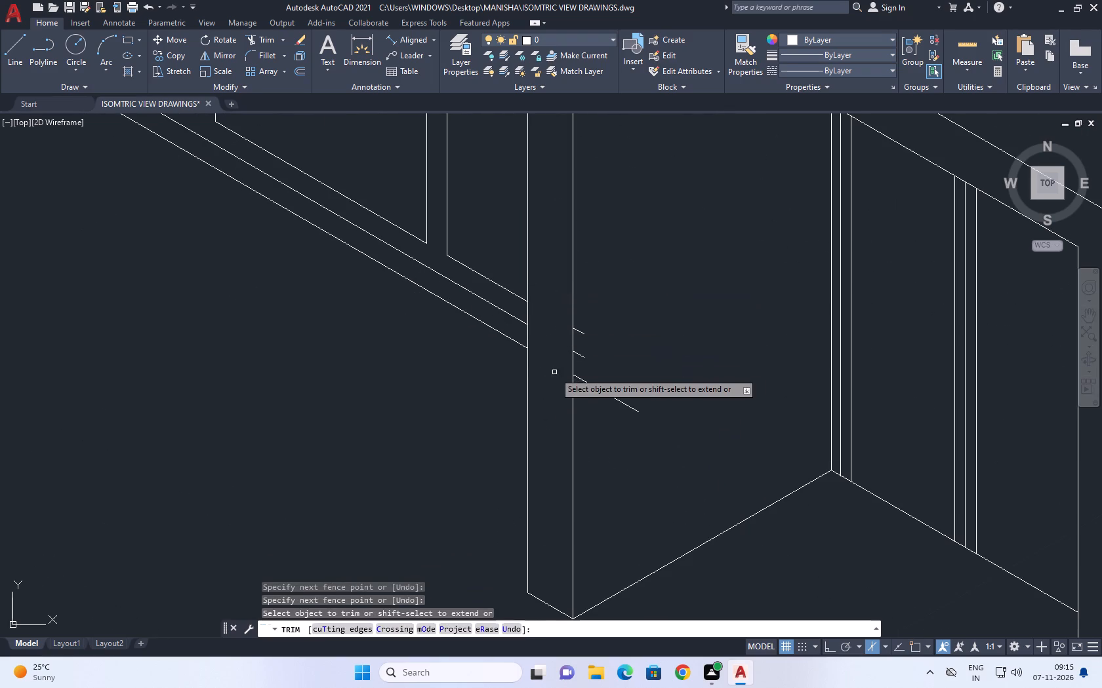
pyautogui.scroll(1, 586, 340)
pyautogui.click(579, 316)
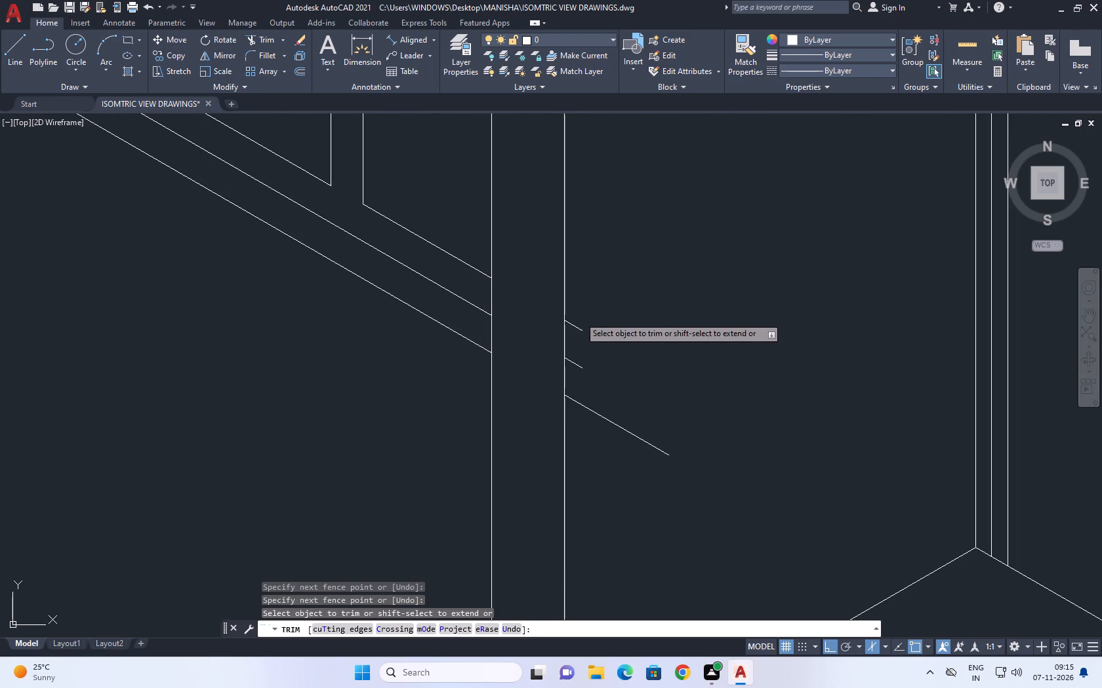
pyautogui.click(586, 452)
pyautogui.rightClick(614, 364)
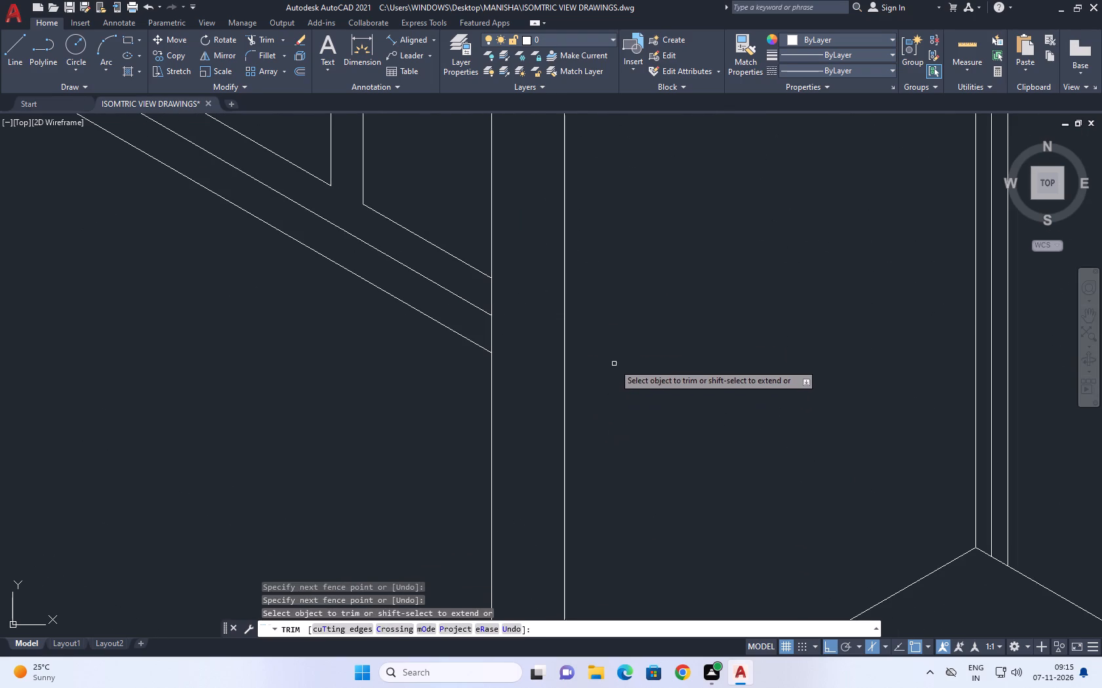
pyautogui.click(640, 387)
# Extend the doorway frame's two receding top edges back to the wall's upper line.
pyautogui.scroll(-5, 639, 389)
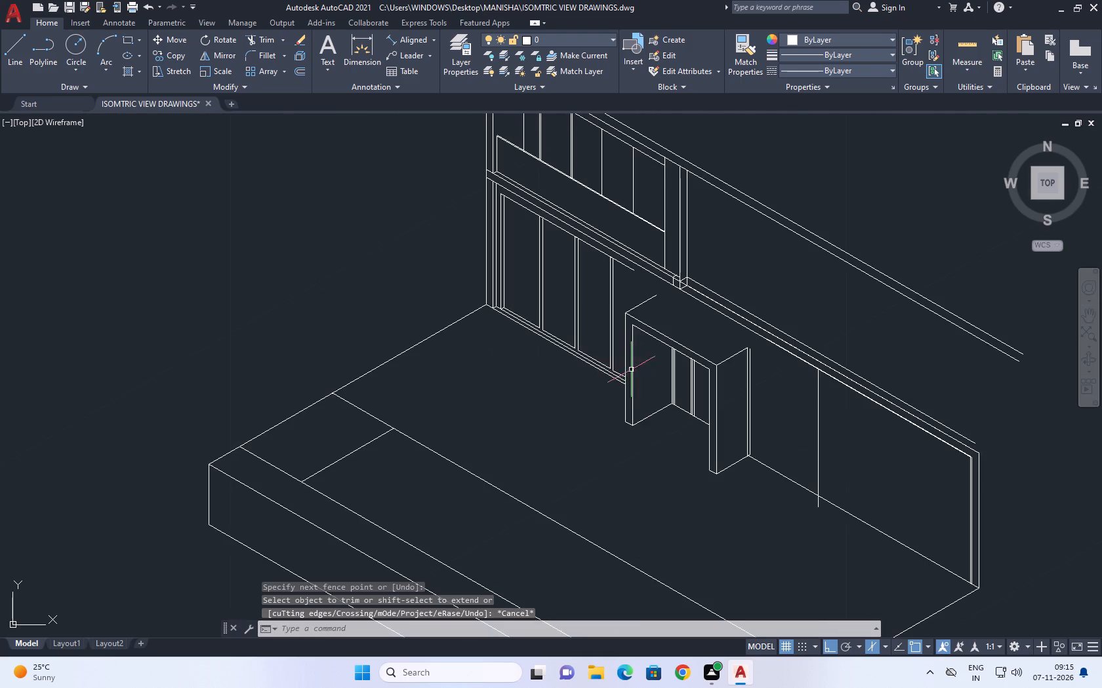
pyautogui.scroll(1, 640, 382)
pyautogui.middleClick(664, 411)
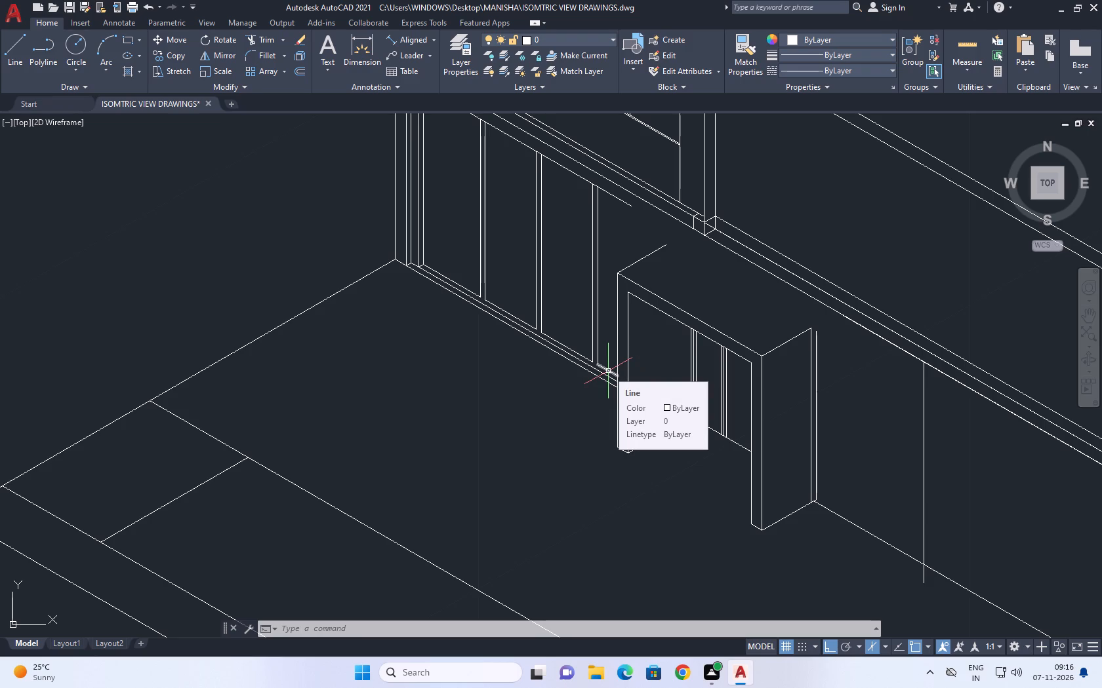
pyautogui.write('EX')
pyautogui.press('space')
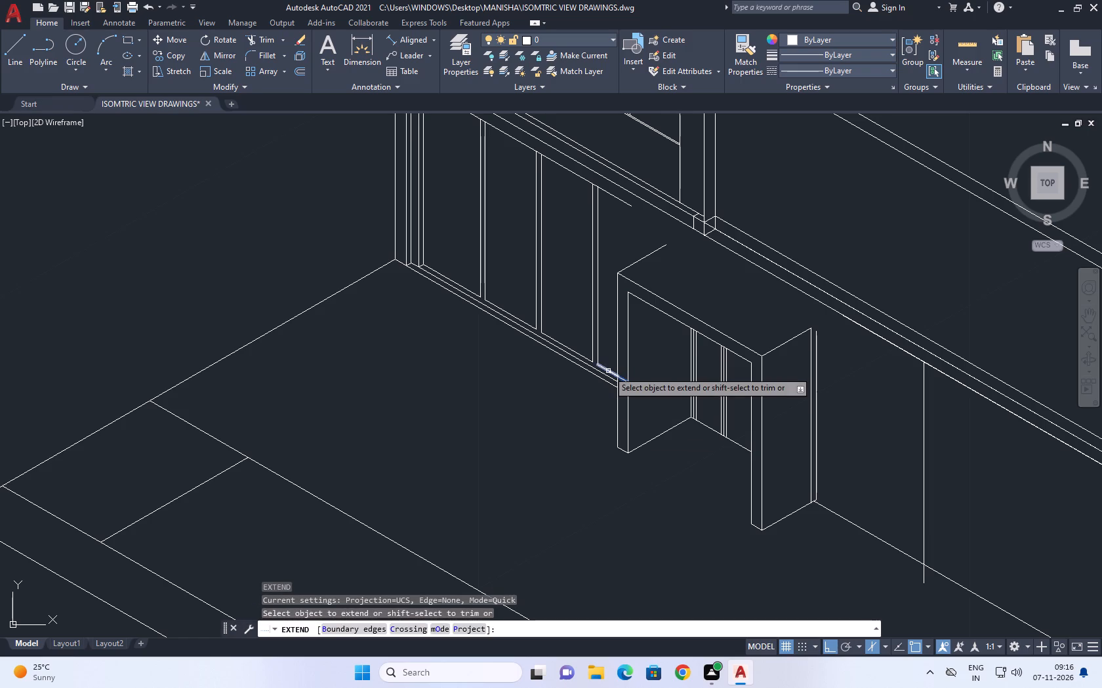
pyautogui.click(655, 250)
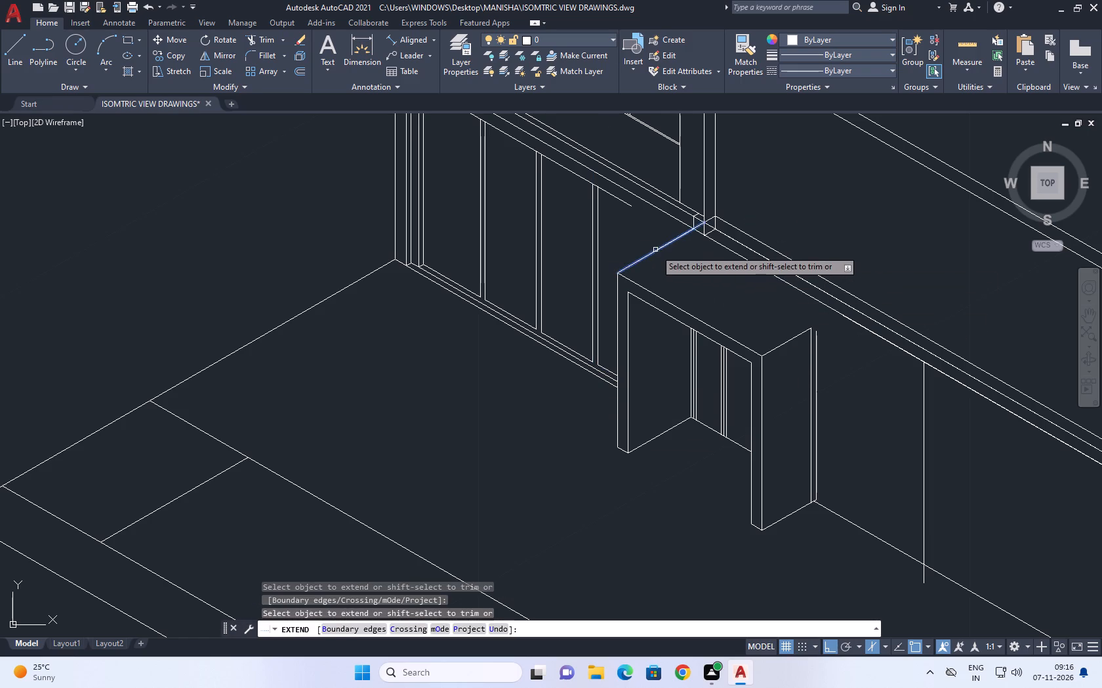
pyautogui.click(803, 329)
pyautogui.click(804, 339)
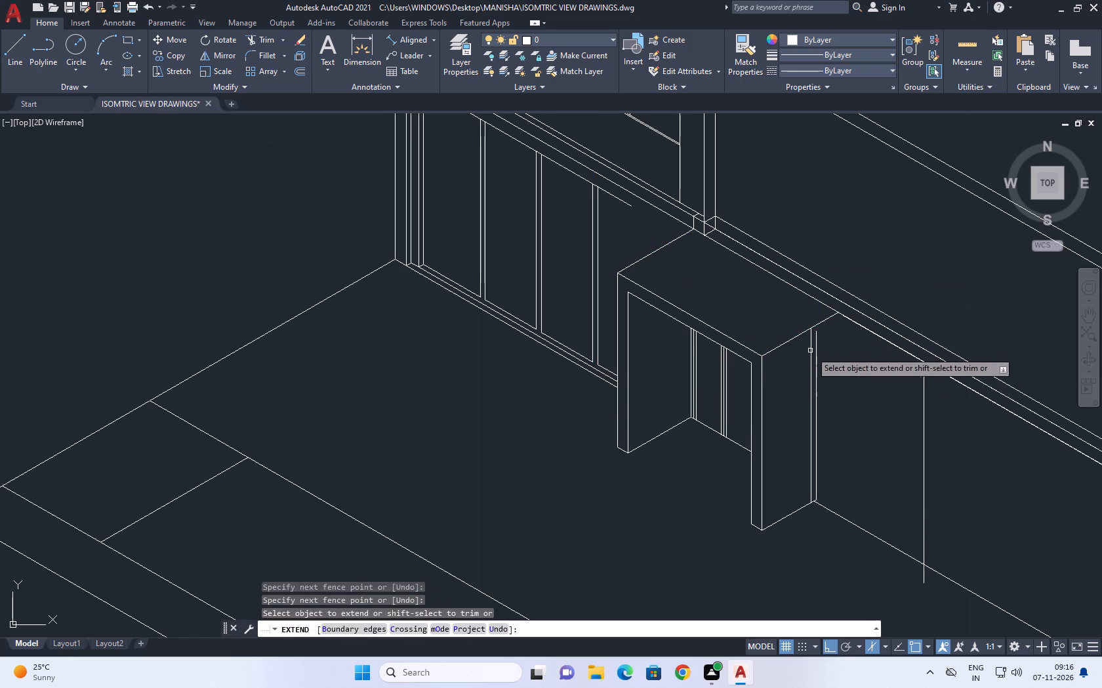
pyautogui.rightClick(846, 395)
pyautogui.click(884, 420)
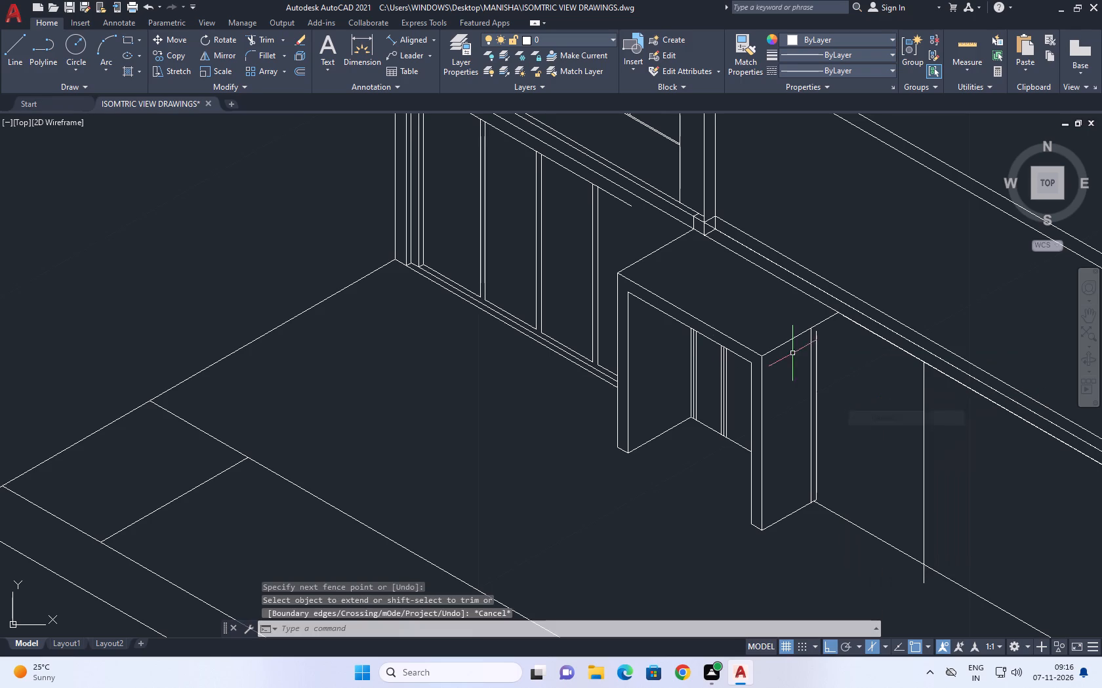
# Draw a line across the doorway frame's top from its rear vertical edge, parallel to the front edge, past the opposite receding edge.
pyautogui.scroll(1, 784, 313)
pyautogui.moveTo(684, 303); pyautogui.dragTo(649, 324, button='middle')
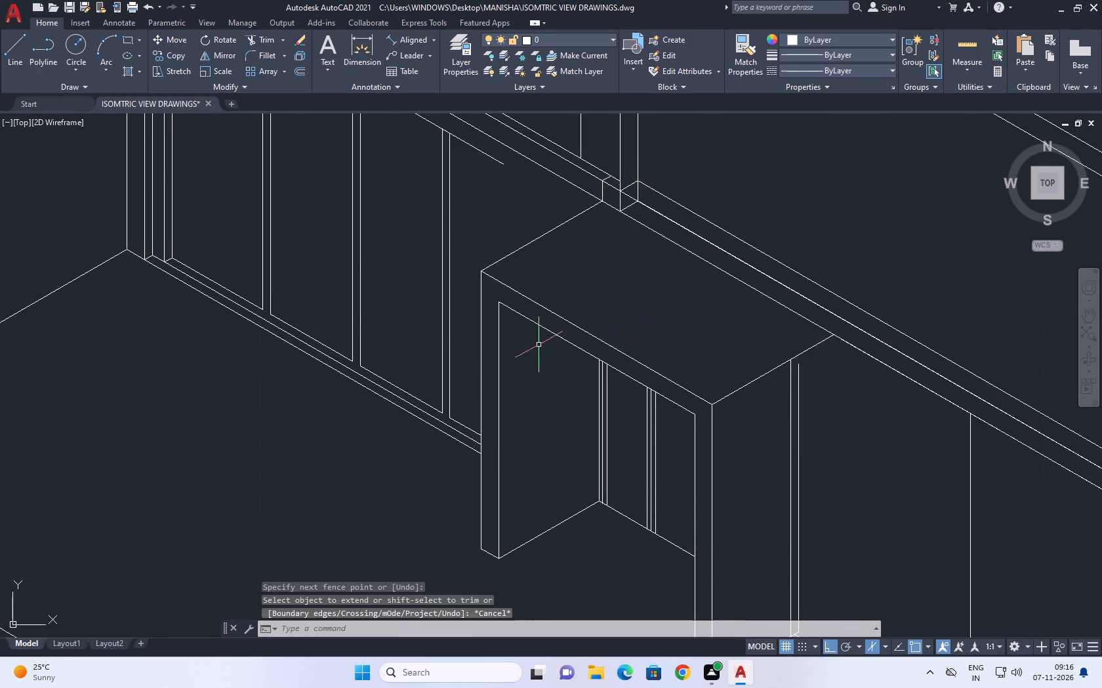
pyautogui.moveTo(787, 425); pyautogui.dragTo(749, 431, button='middle')
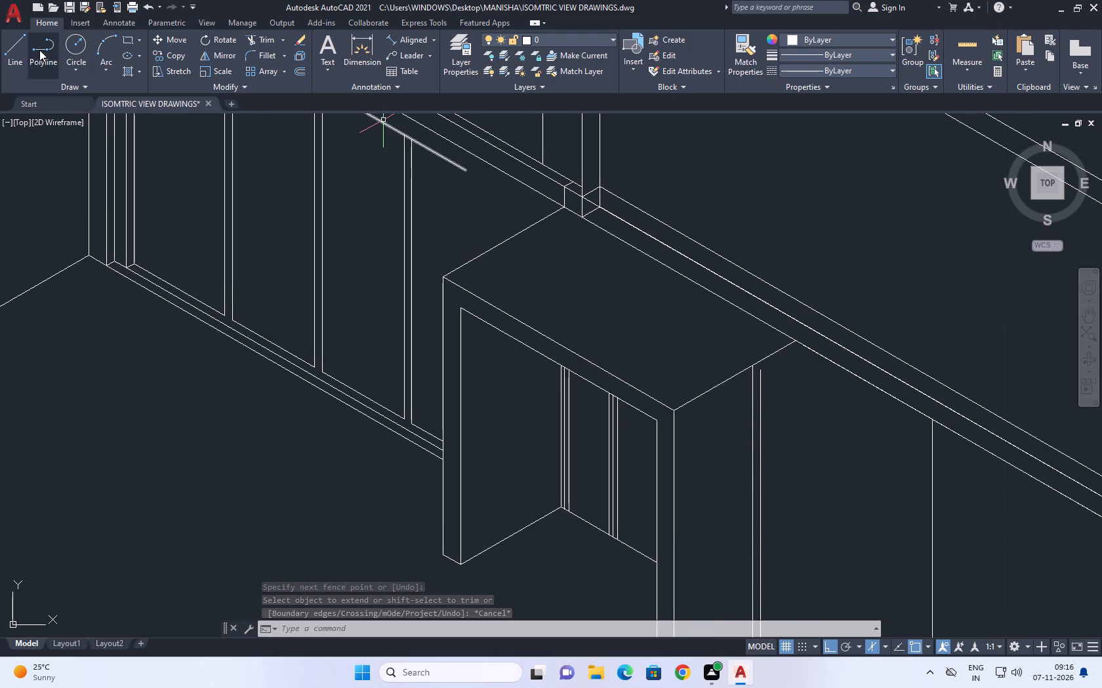
pyautogui.click(9, 61)
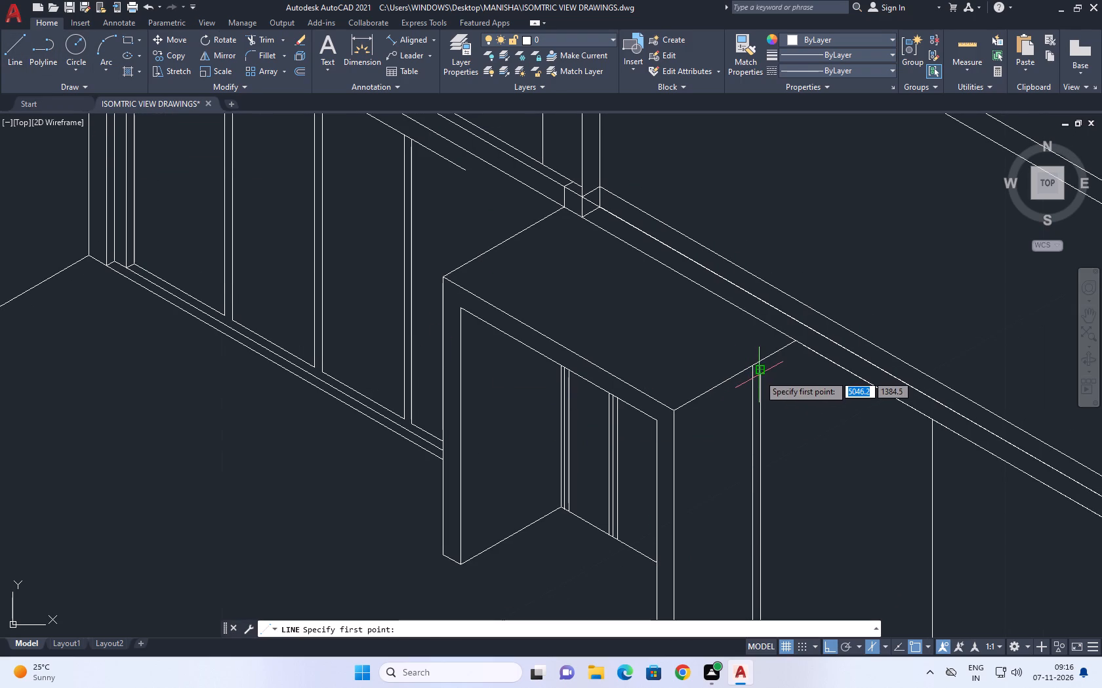
pyautogui.click(761, 373)
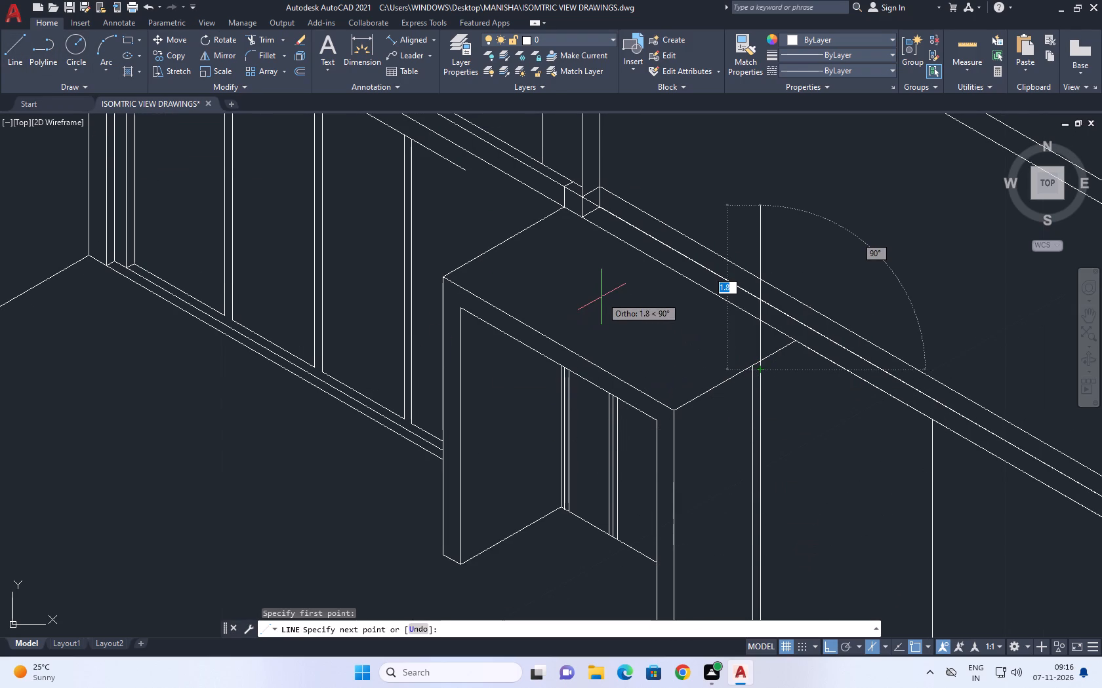
pyautogui.press('F5')
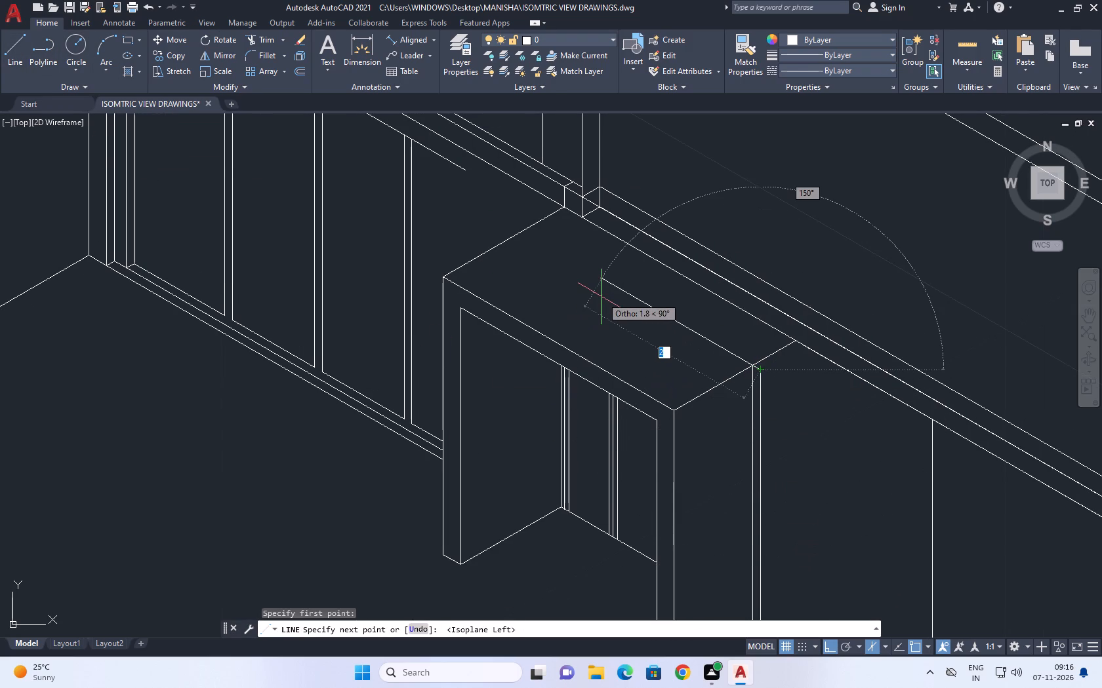
pyautogui.click(493, 213)
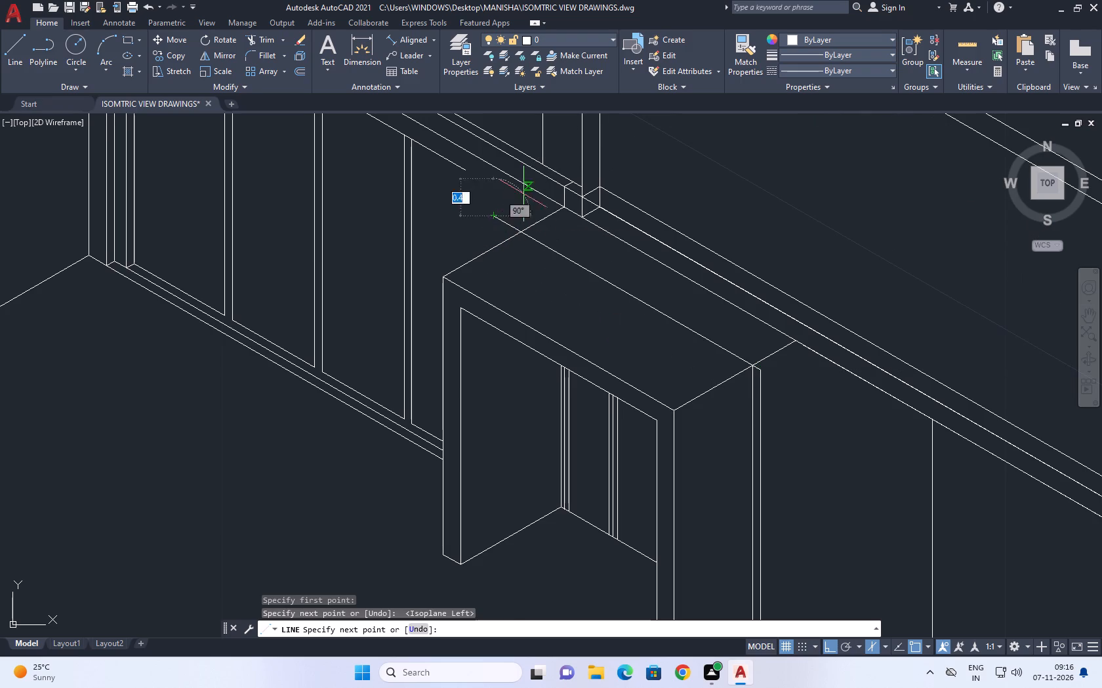
pyautogui.rightClick(520, 191)
pyautogui.click(544, 210)
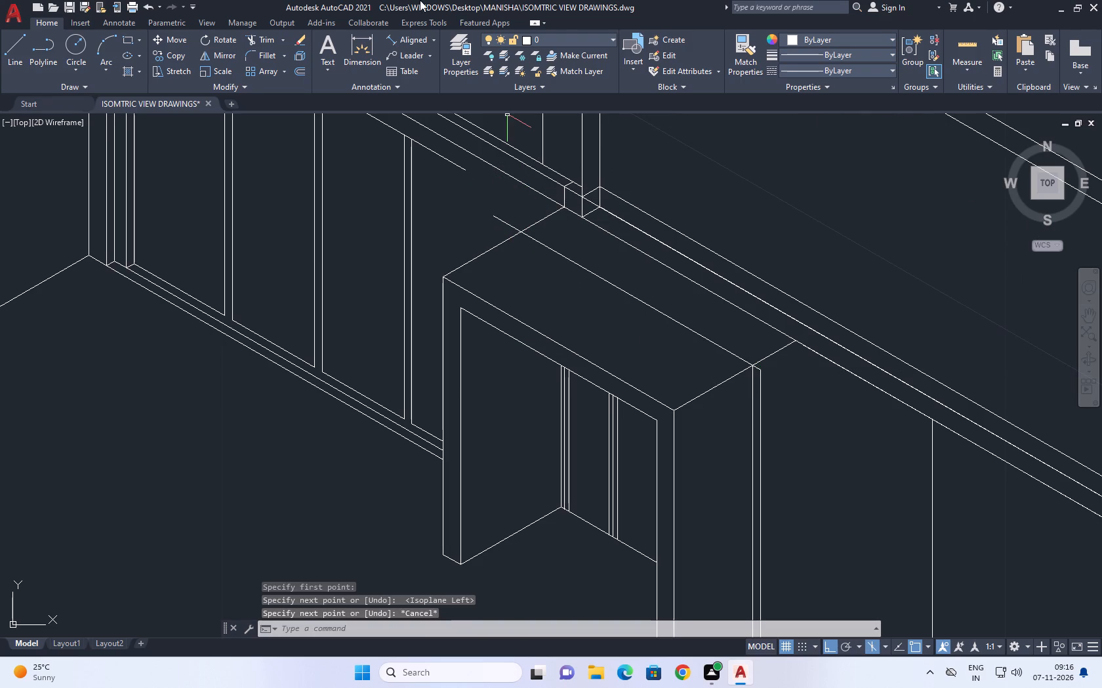
# Trim the new rear top line where it overshoots the doorway frame's far receding edge.
pyautogui.click(263, 41)
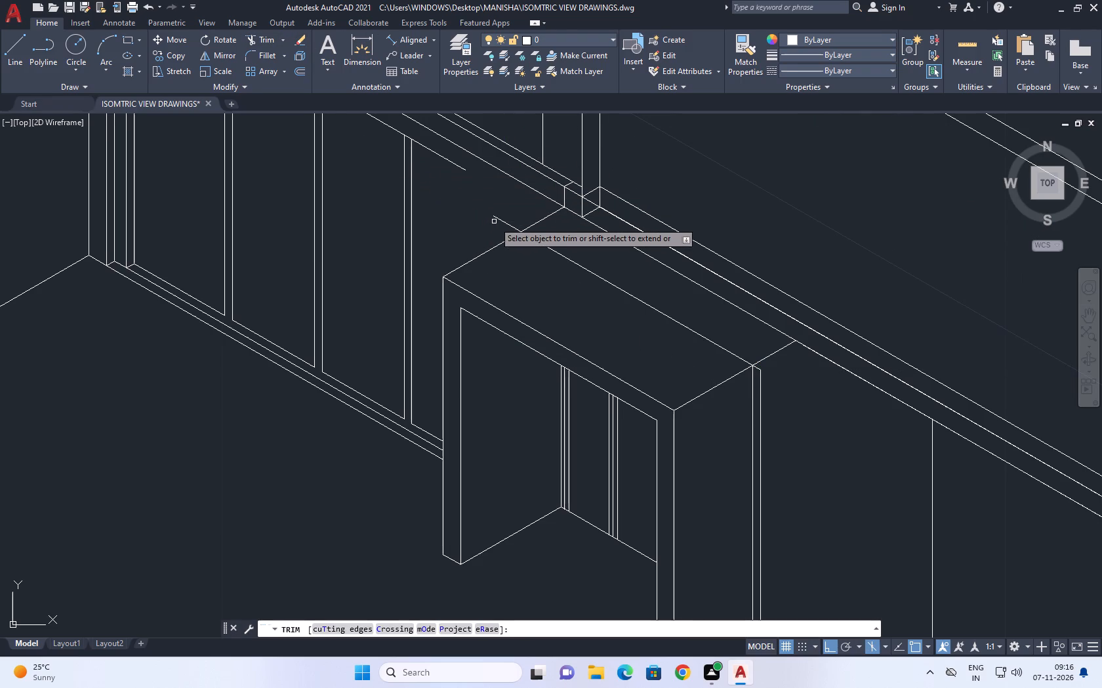
pyautogui.click(506, 223)
pyautogui.rightClick(518, 208)
pyautogui.click(540, 233)
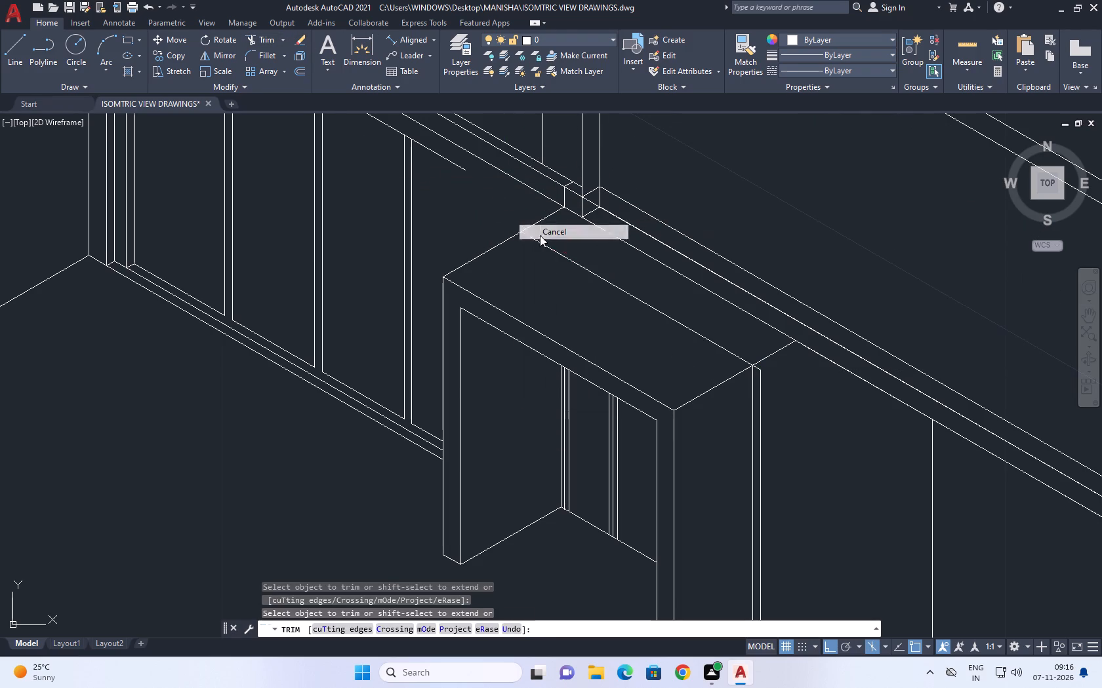
# Erase the extra outer vertical line next to the doorway frame's rear vertical edge.
pyautogui.moveTo(734, 401); pyautogui.dragTo(617, 277, button='middle')
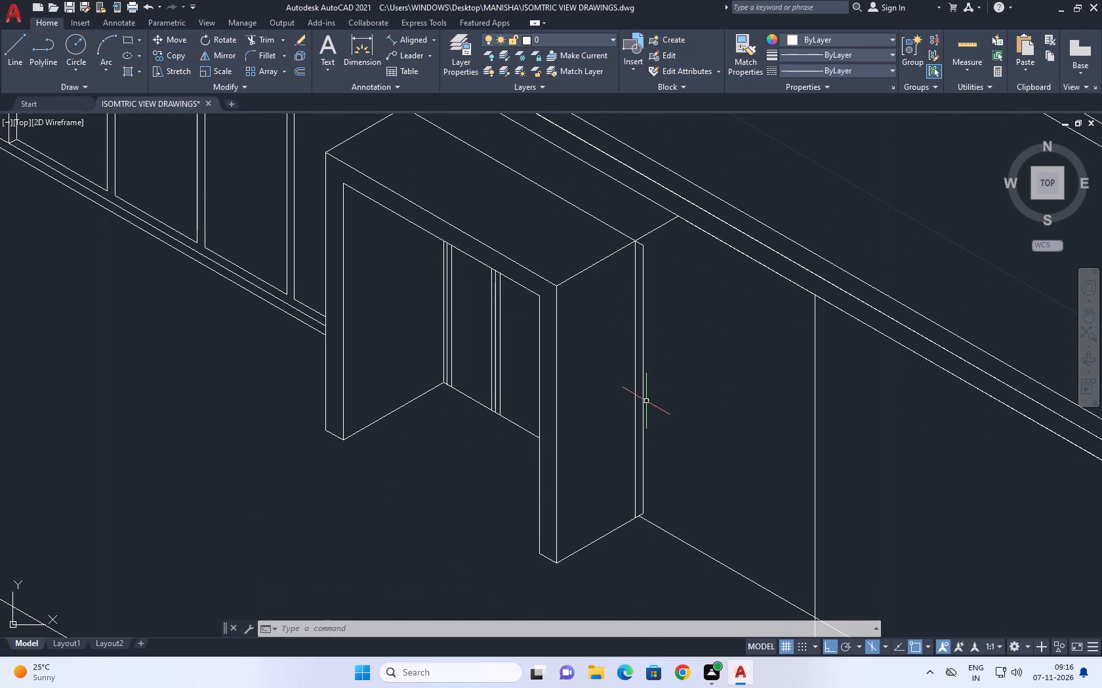
pyautogui.click(643, 337)
pyautogui.rightClick(659, 341)
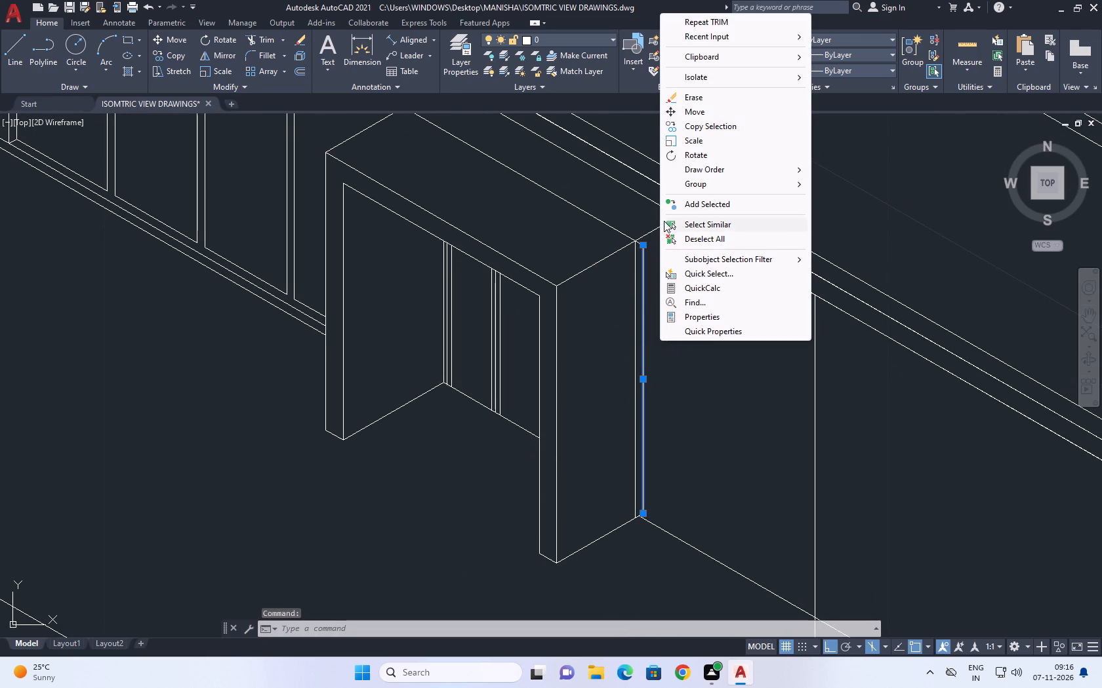
pyautogui.click(701, 98)
# Move the whole doorway frame with its mullions and top lines back so its rear bottom corner meets the start of the wall's base line.
pyautogui.click(654, 320)
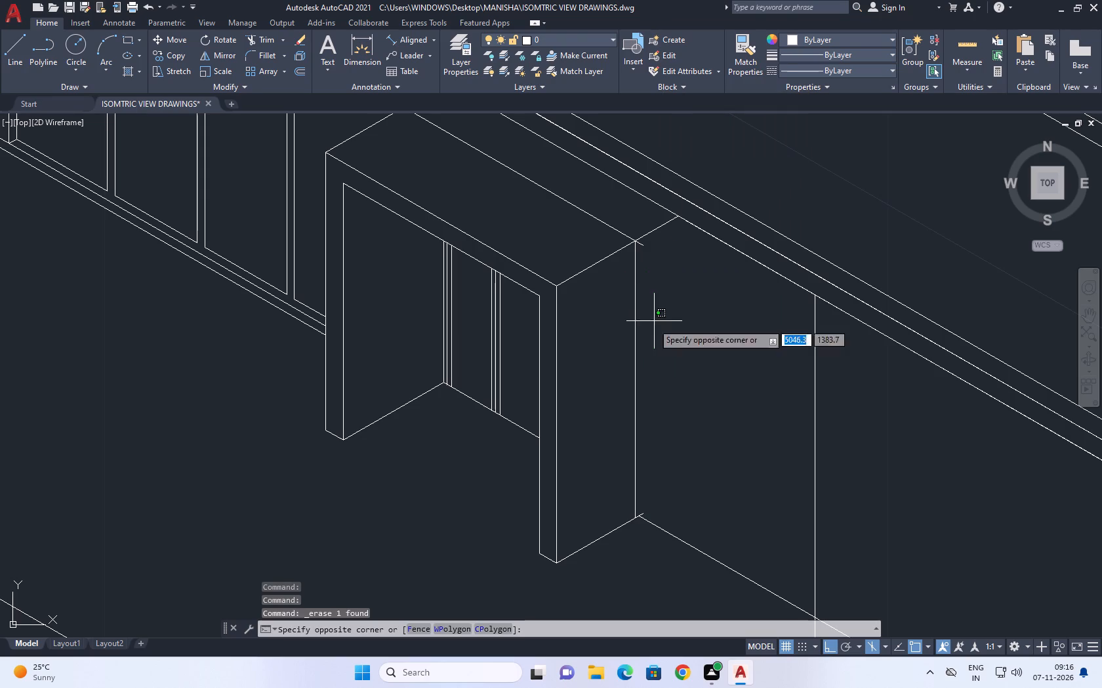
pyautogui.click(427, 418)
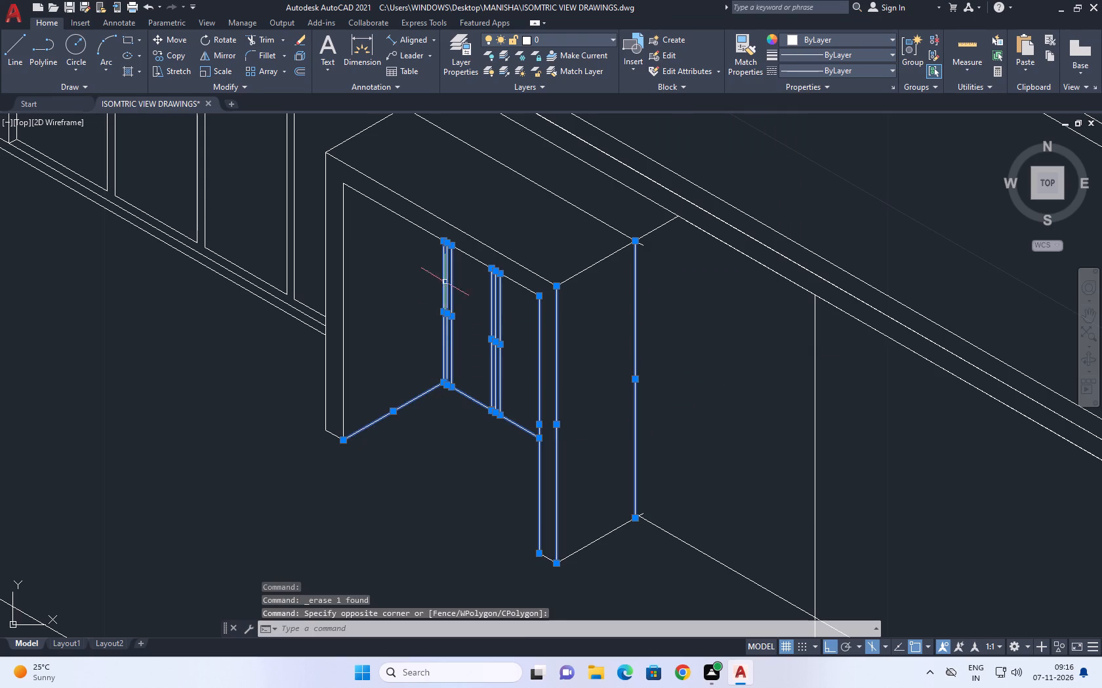
pyautogui.moveTo(490, 192); pyautogui.dragTo(535, 272, button='middle')
pyautogui.moveTo(533, 275); pyautogui.dragTo(532, 280)
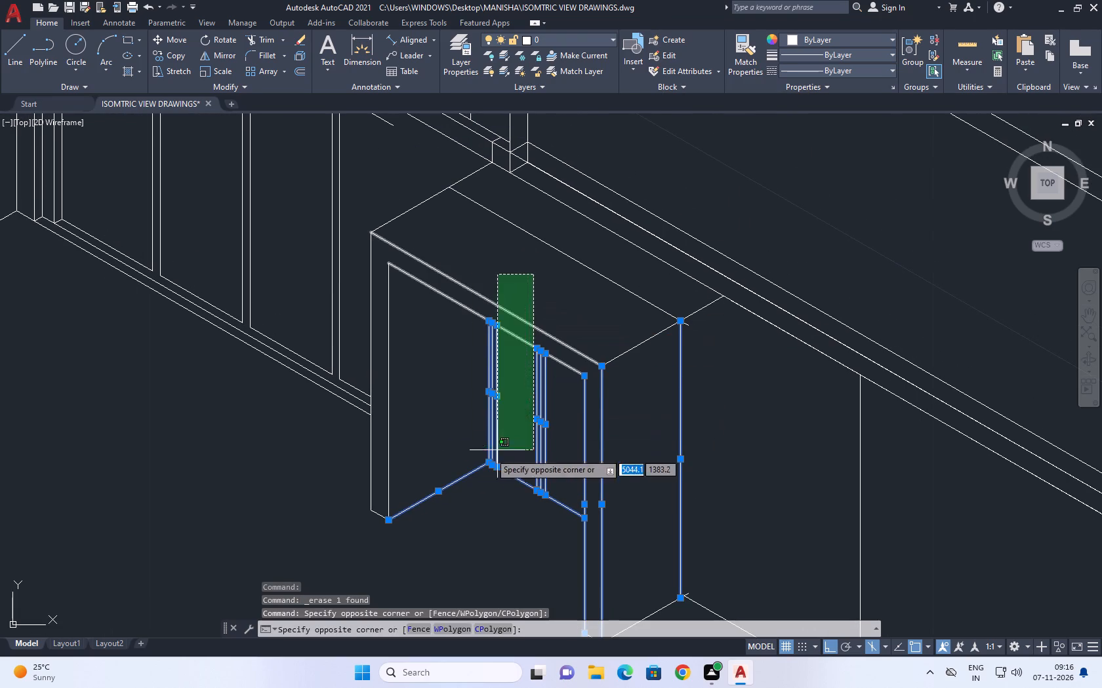
pyautogui.click(470, 452)
pyautogui.click(388, 316)
pyautogui.click(374, 295)
pyautogui.click(365, 289)
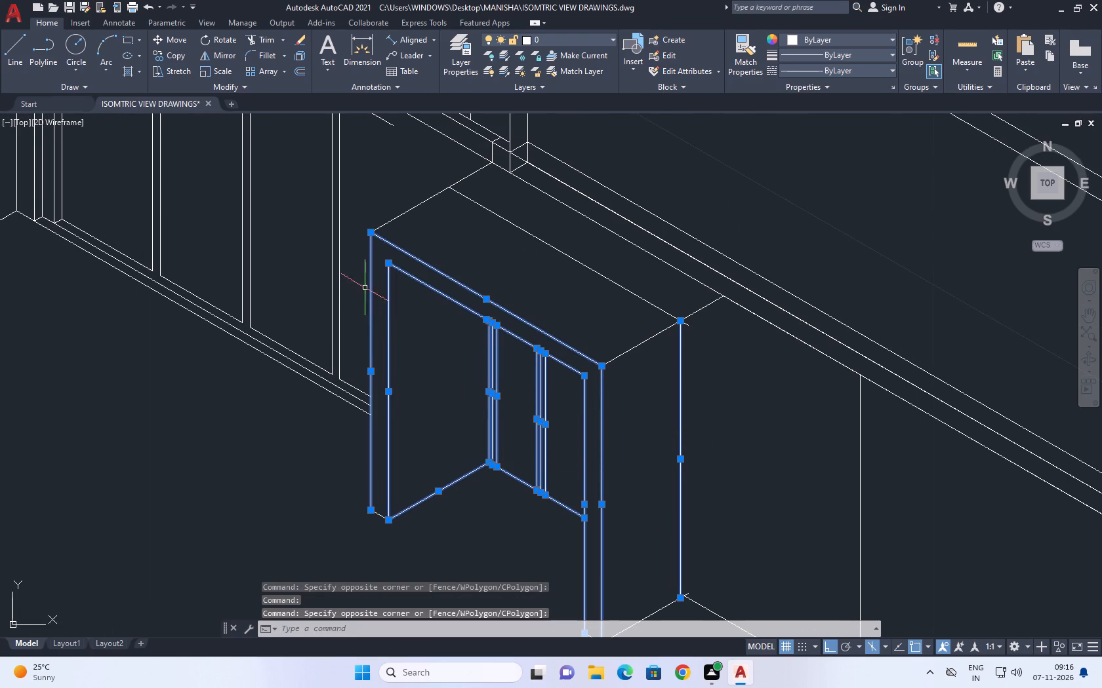
pyautogui.moveTo(420, 478); pyautogui.dragTo(455, 372, button='middle')
pyautogui.click(653, 575)
pyautogui.click(608, 527)
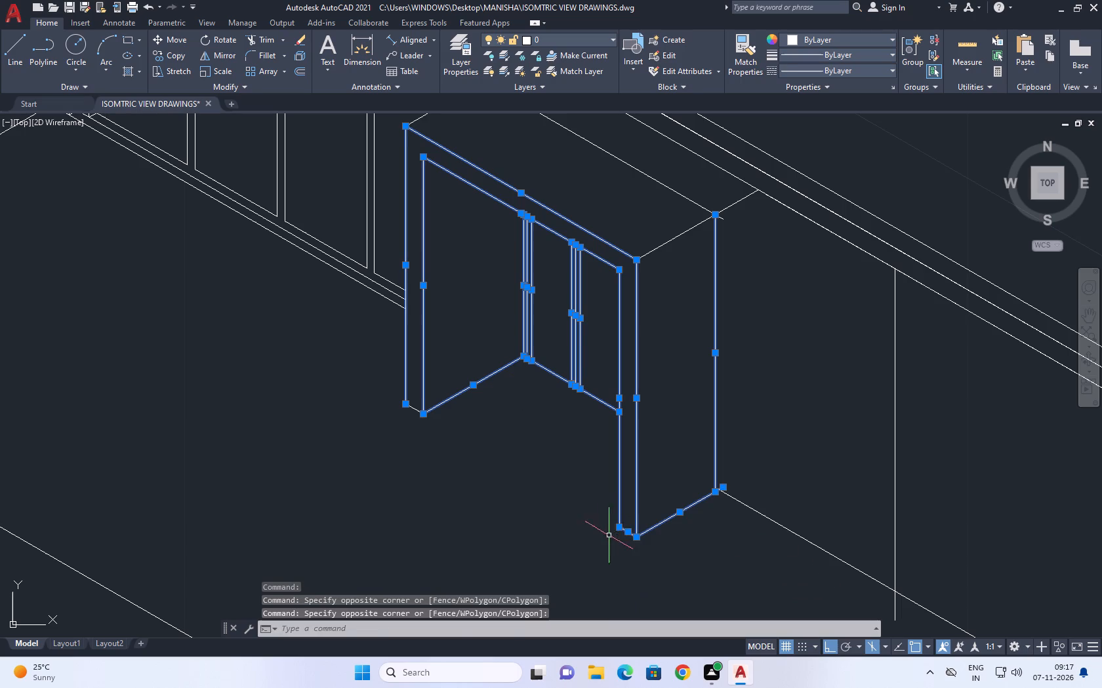
pyautogui.click(418, 432)
pyautogui.moveTo(348, 393); pyautogui.dragTo(337, 388)
pyautogui.middleClick(486, 448)
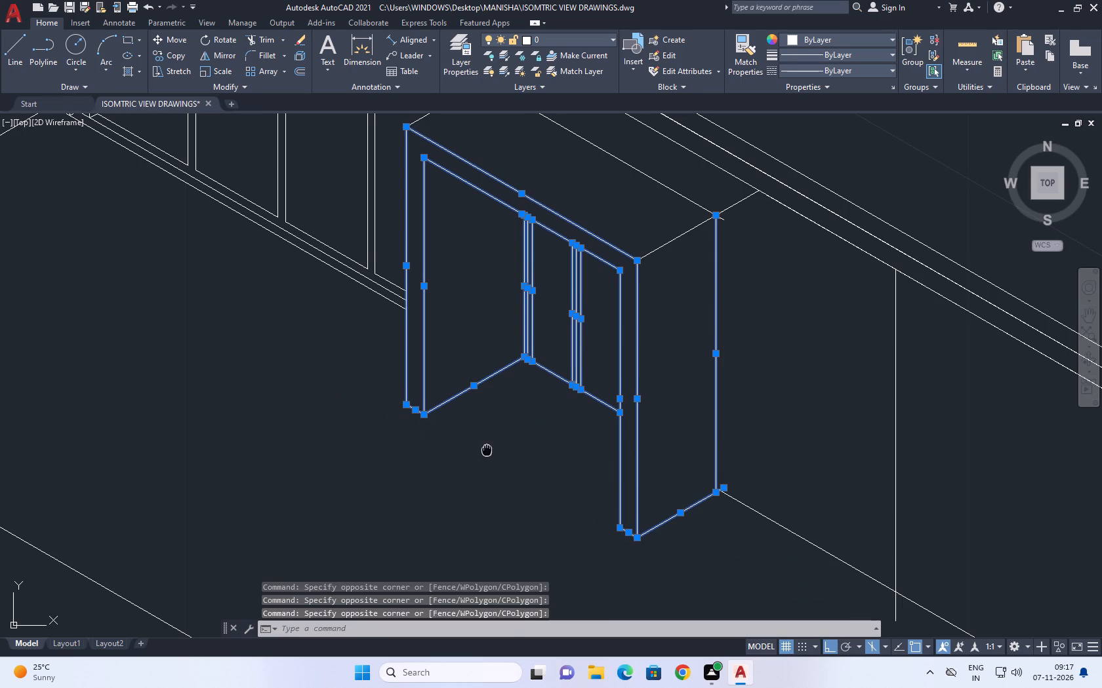
pyautogui.moveTo(630, 223); pyautogui.dragTo(630, 376, button='middle')
pyautogui.moveTo(679, 438); pyautogui.dragTo(674, 432)
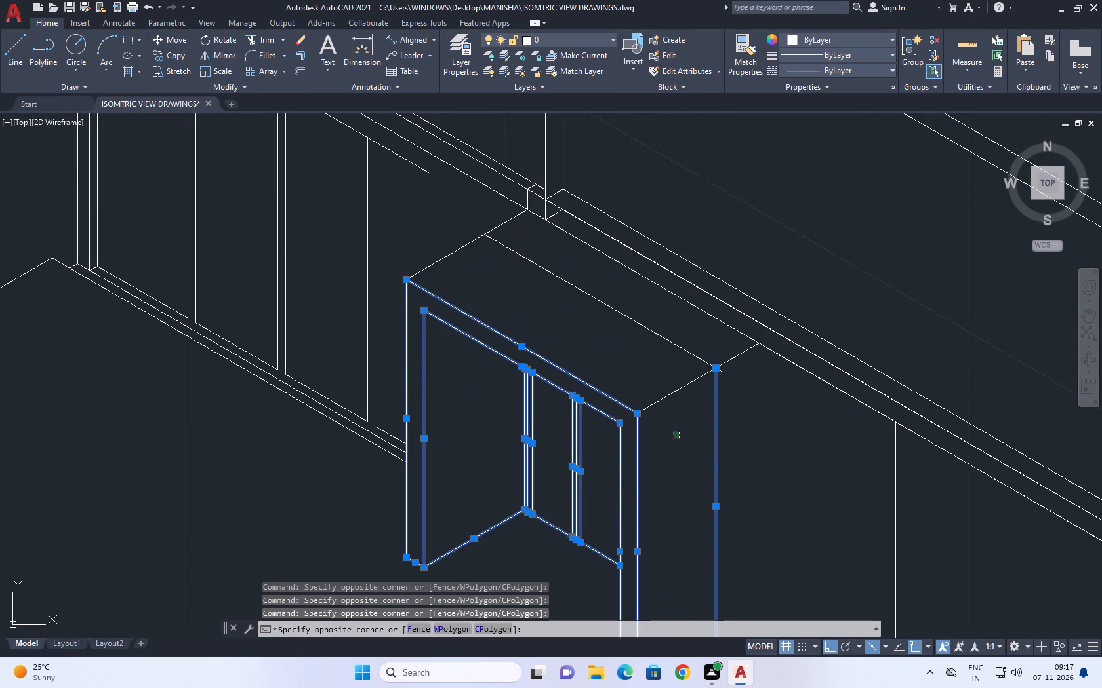
pyautogui.moveTo(651, 392); pyautogui.dragTo(643, 392)
pyautogui.click(653, 341)
pyautogui.moveTo(603, 305); pyautogui.dragTo(597, 304)
pyautogui.click(458, 248)
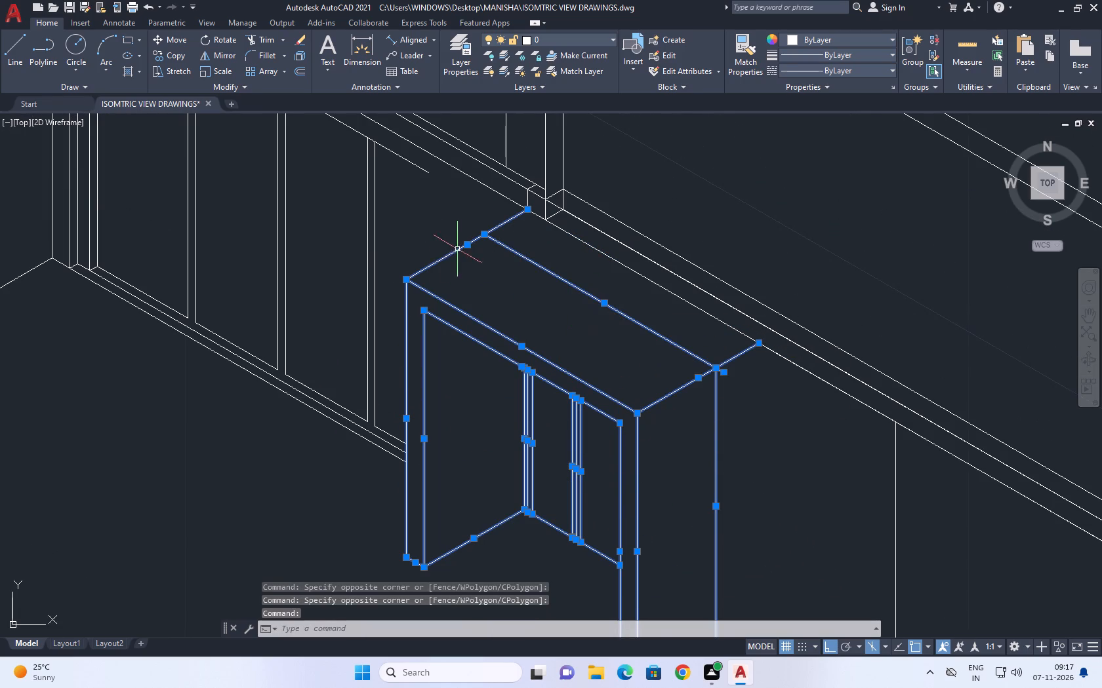
pyautogui.click(178, 46)
pyautogui.moveTo(670, 533); pyautogui.dragTo(518, 293, button='middle')
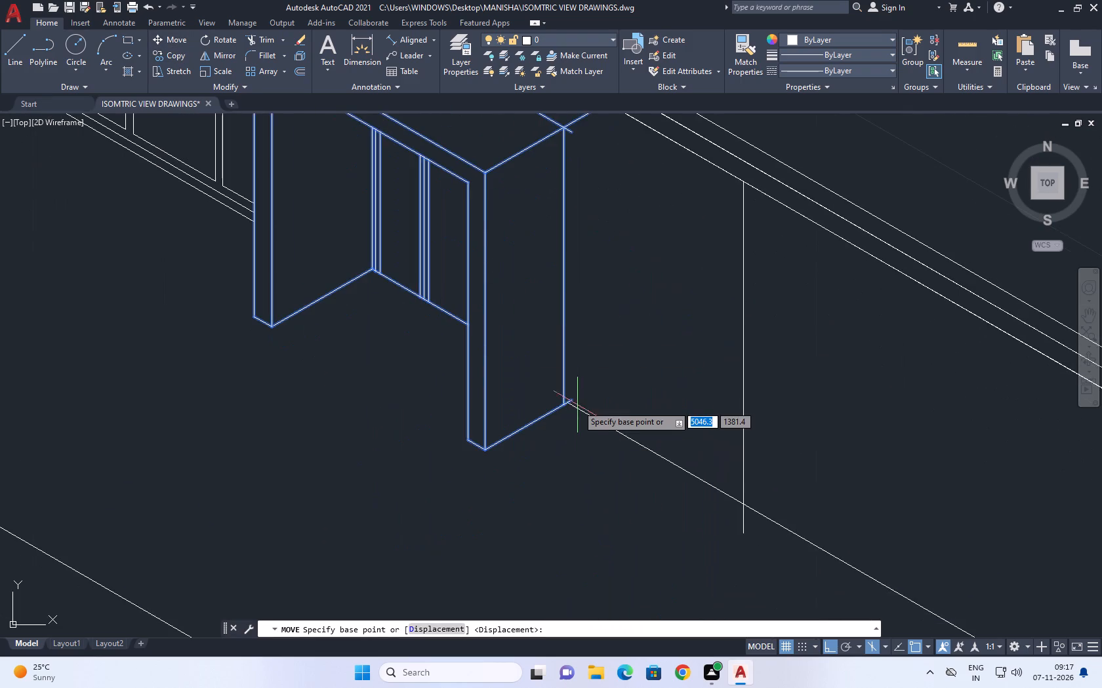
pyautogui.scroll(4, 576, 396)
pyautogui.click(534, 408)
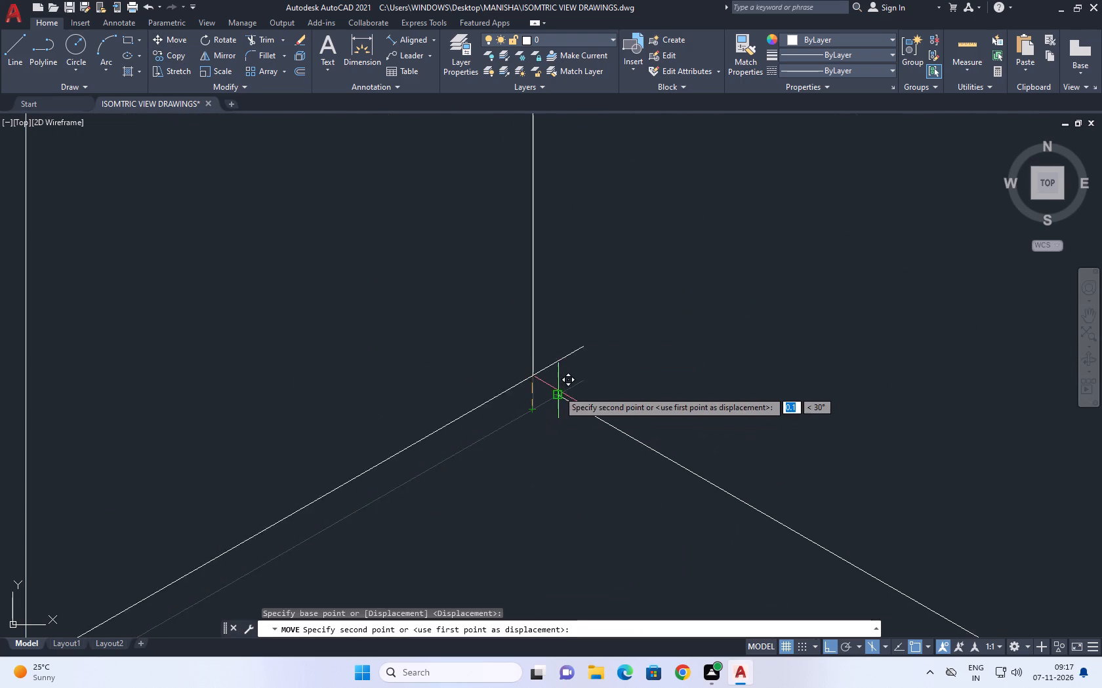
pyautogui.click(558, 395)
# Trim the overshooting line ends at the doorway frame's near rear side: the top corner, the wall's upper line and the base corner.
pyautogui.scroll(-3, 598, 415)
pyautogui.moveTo(605, 136); pyautogui.dragTo(657, 286, button='middle')
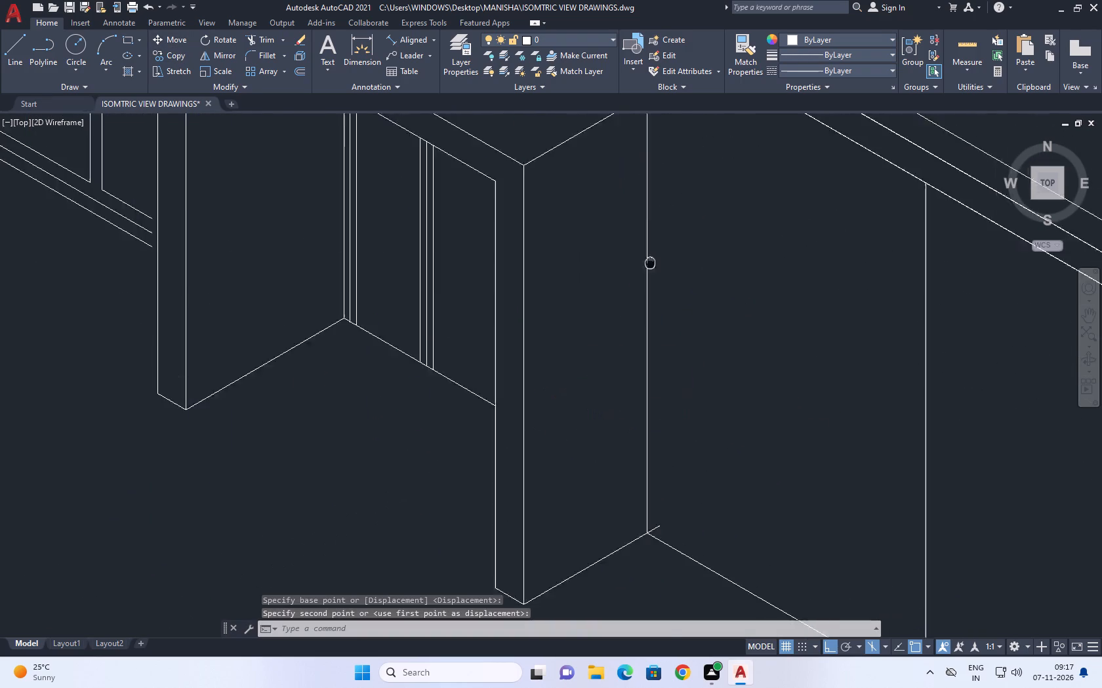
pyautogui.moveTo(657, 286); pyautogui.dragTo(670, 397, button='middle')
pyautogui.moveTo(648, 266); pyautogui.dragTo(675, 389, button='middle')
pyautogui.moveTo(559, 232); pyautogui.dragTo(577, 272, button='middle')
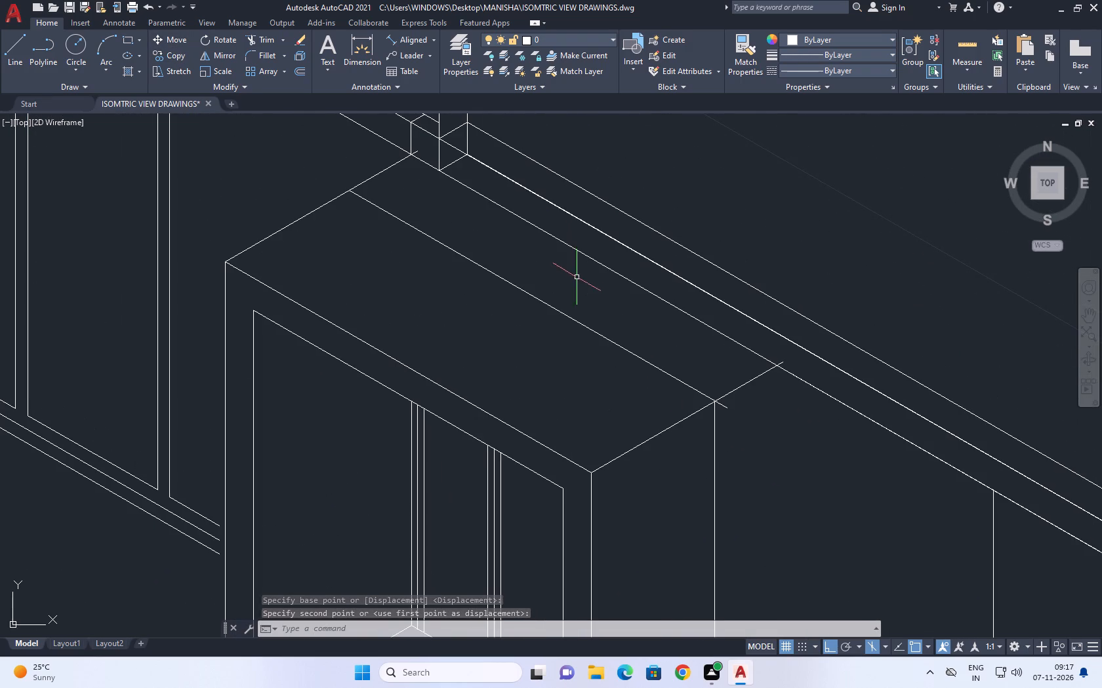
pyautogui.click(266, 39)
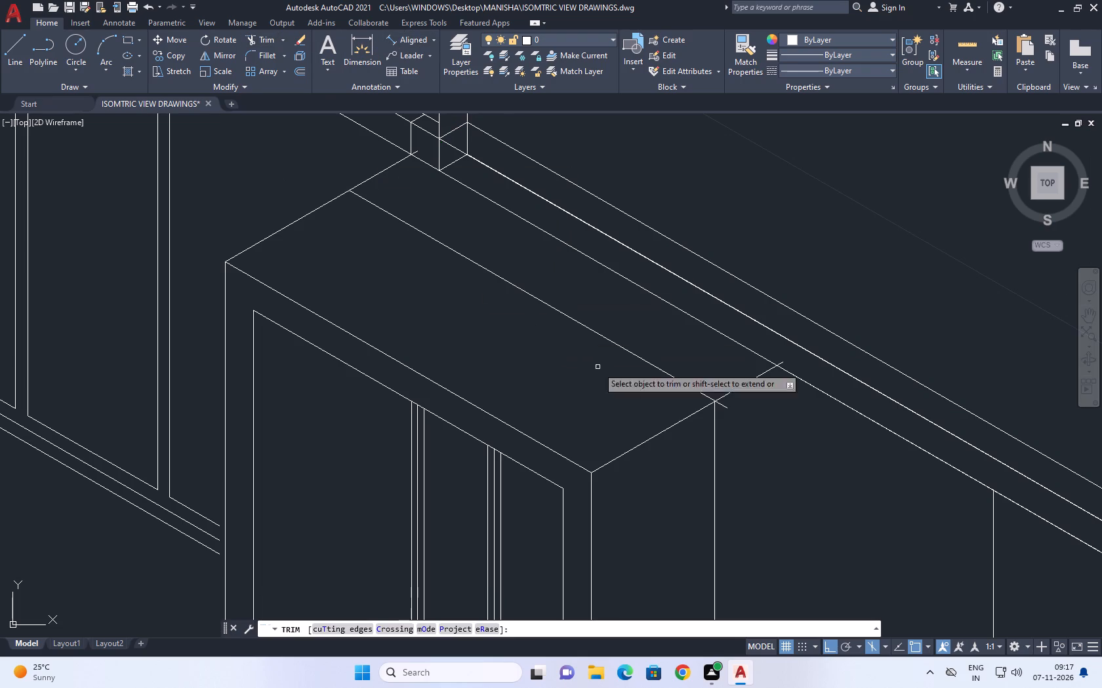
pyautogui.scroll(1, 729, 403)
pyautogui.click(718, 411)
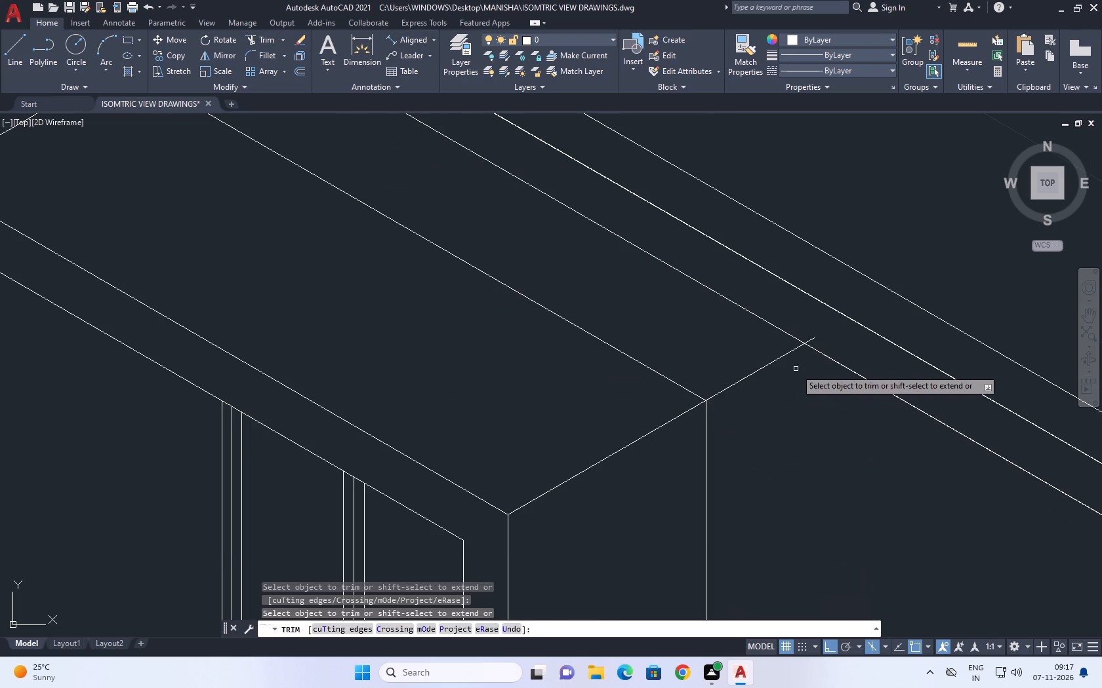
pyautogui.click(809, 341)
pyautogui.scroll(-4, 733, 389)
pyautogui.moveTo(757, 468); pyautogui.dragTo(745, 315, button='middle')
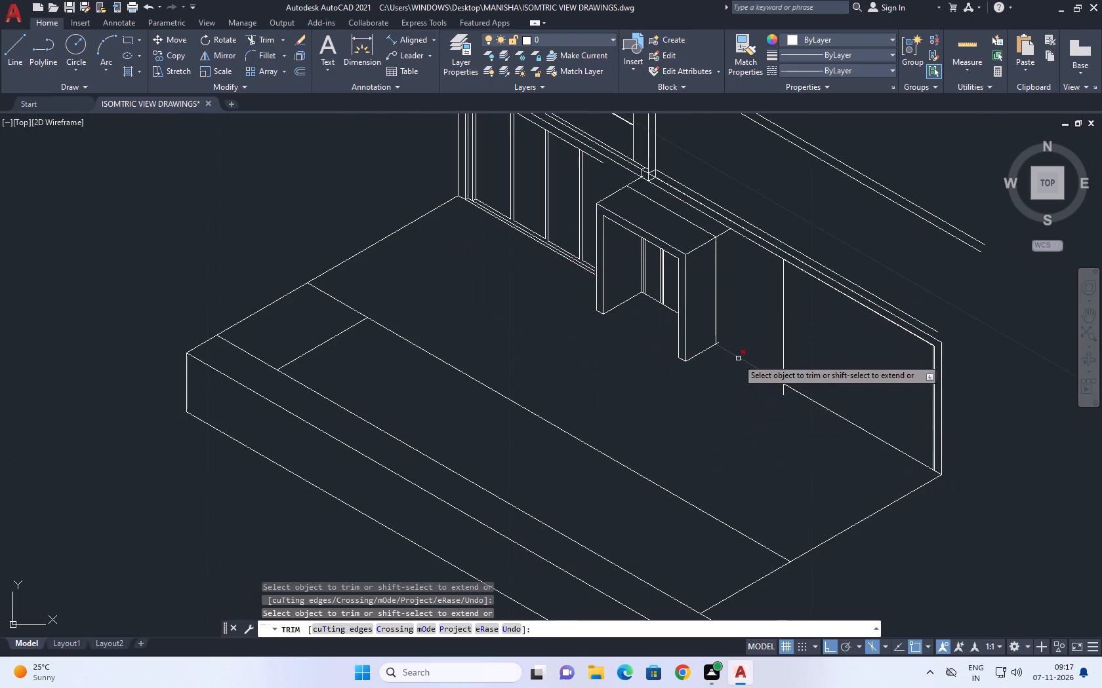
pyautogui.scroll(6, 724, 345)
pyautogui.click(648, 322)
pyautogui.scroll(-5, 645, 311)
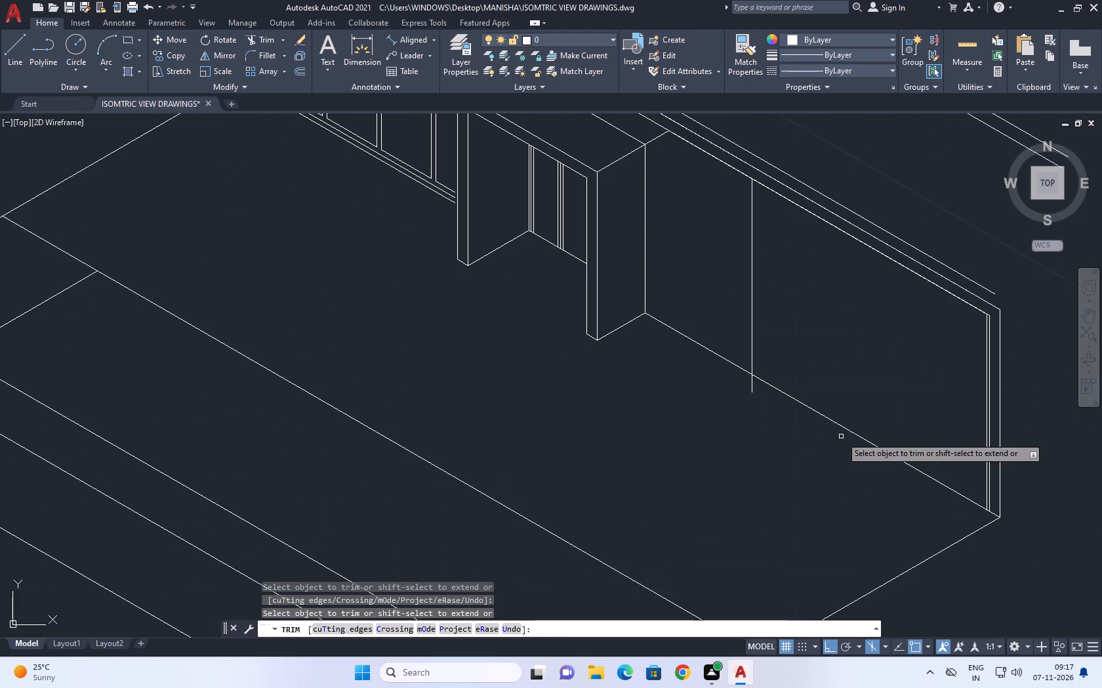
# Trim the wall's vertical panel line where it extends below the wall's base line.
pyautogui.scroll(2, 745, 392)
pyautogui.click(758, 387)
pyautogui.scroll(-4, 680, 424)
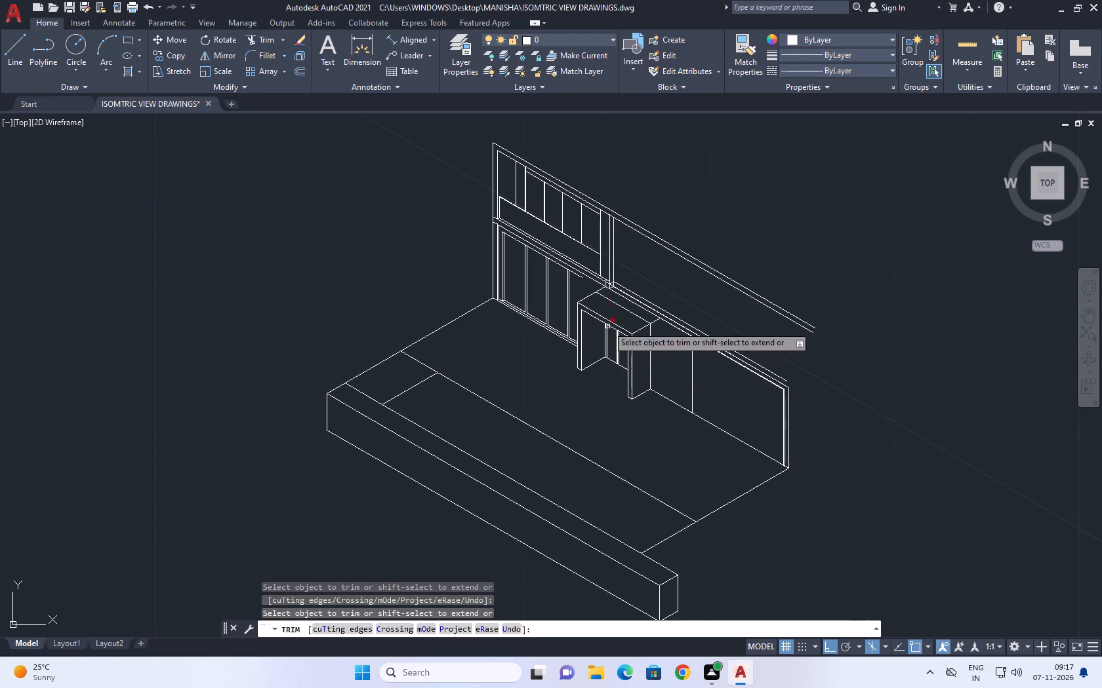
# Trim the far receding top edge of the doorway frame at the wall's upper line, beside the upper-floor column.
pyautogui.scroll(3, 596, 276)
pyautogui.scroll(2, 642, 313)
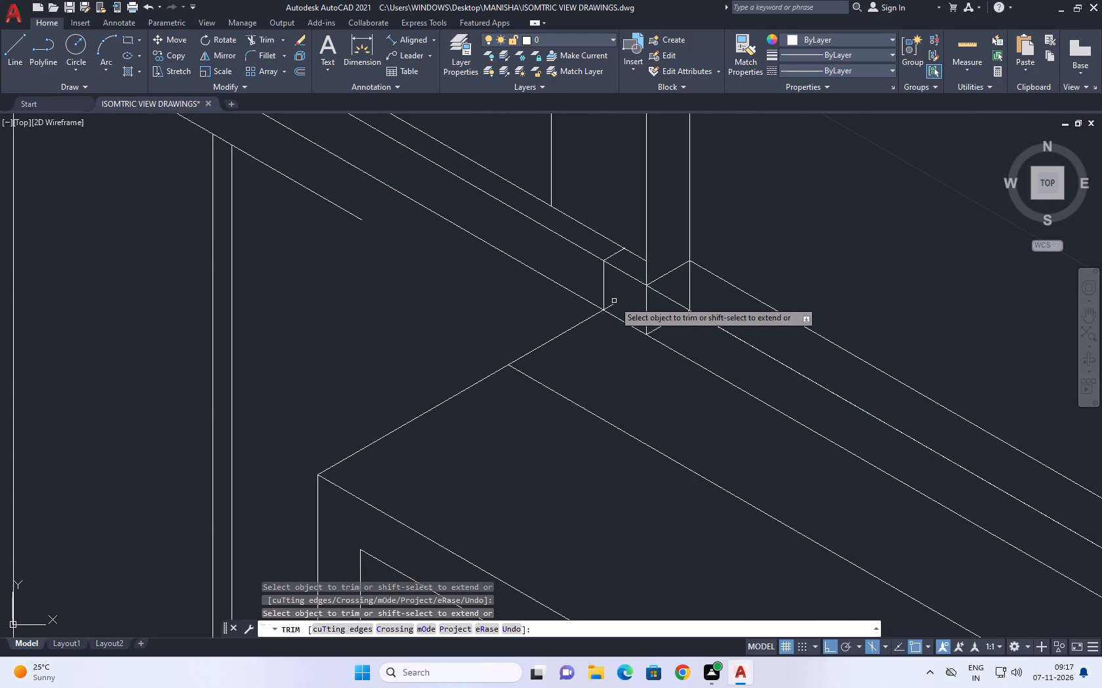
pyautogui.click(611, 304)
pyautogui.scroll(-2, 666, 331)
# Examine the junctions between the doorway frame, the upper-floor column and the wall band for leftover line ends.
pyautogui.moveTo(732, 367); pyautogui.dragTo(754, 381, button='middle')
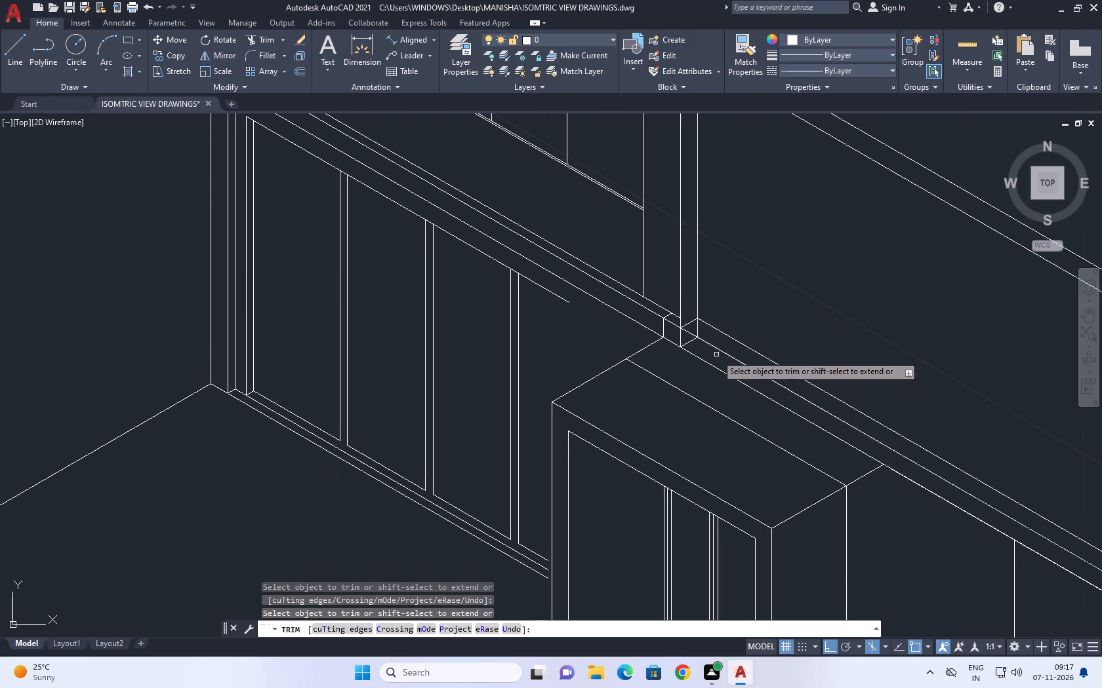
pyautogui.scroll(3, 670, 328)
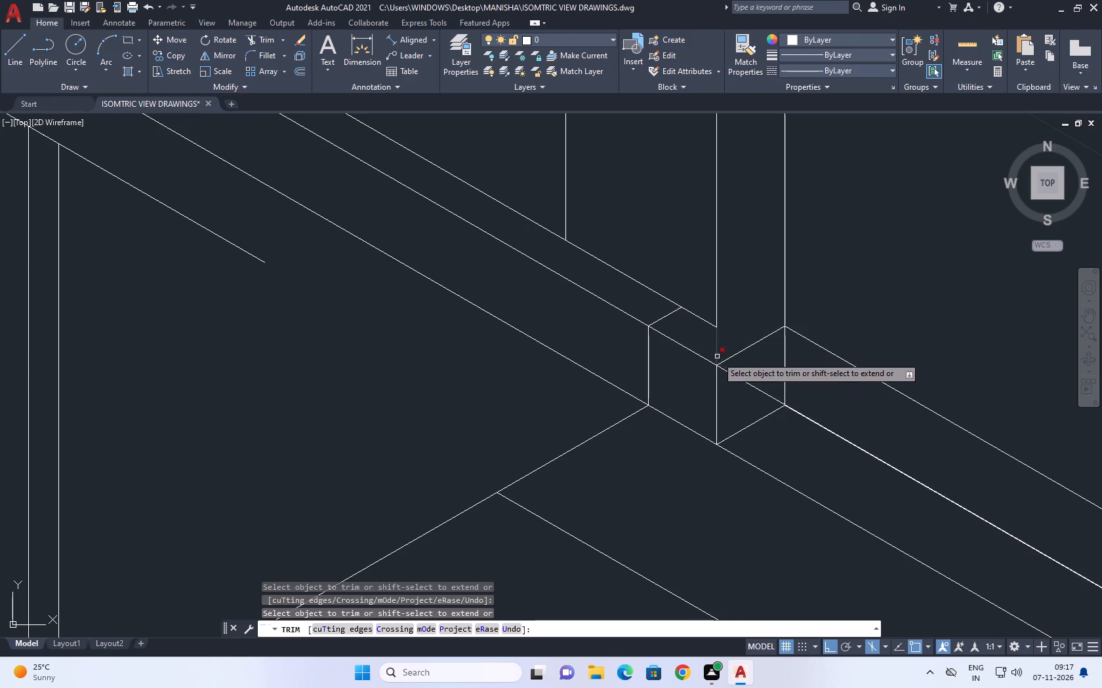
pyautogui.moveTo(716, 354); pyautogui.dragTo(695, 435, button='middle')
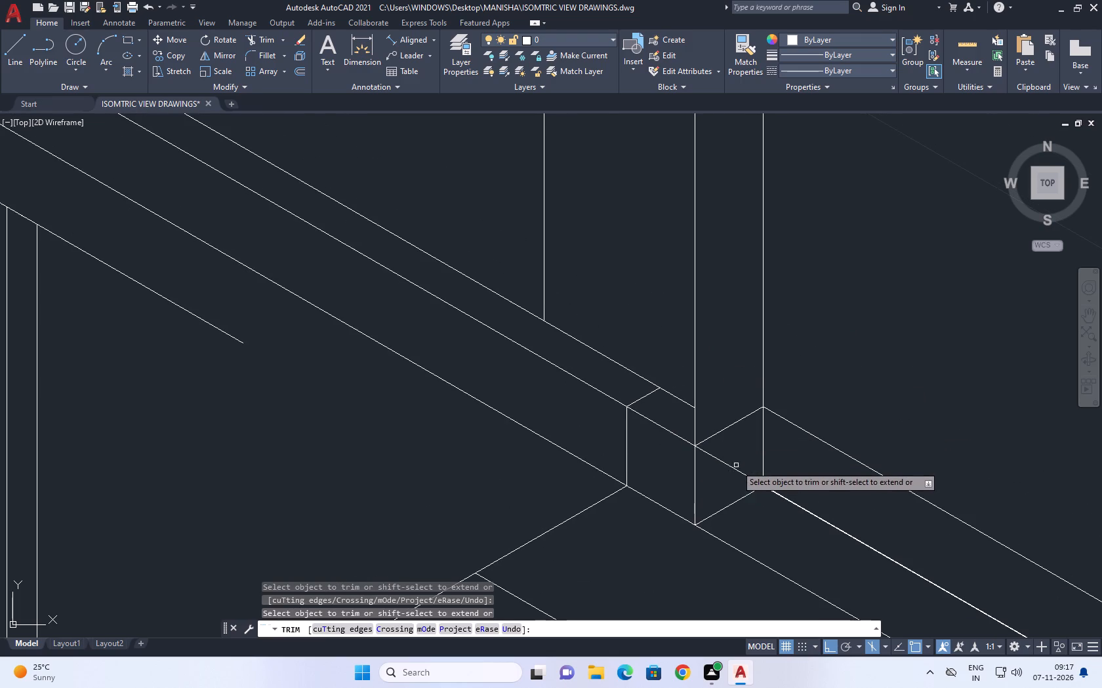
pyautogui.scroll(-2, 714, 449)
pyautogui.moveTo(735, 460); pyautogui.dragTo(711, 421, button='middle')
pyautogui.moveTo(746, 446); pyautogui.dragTo(649, 313, button='middle')
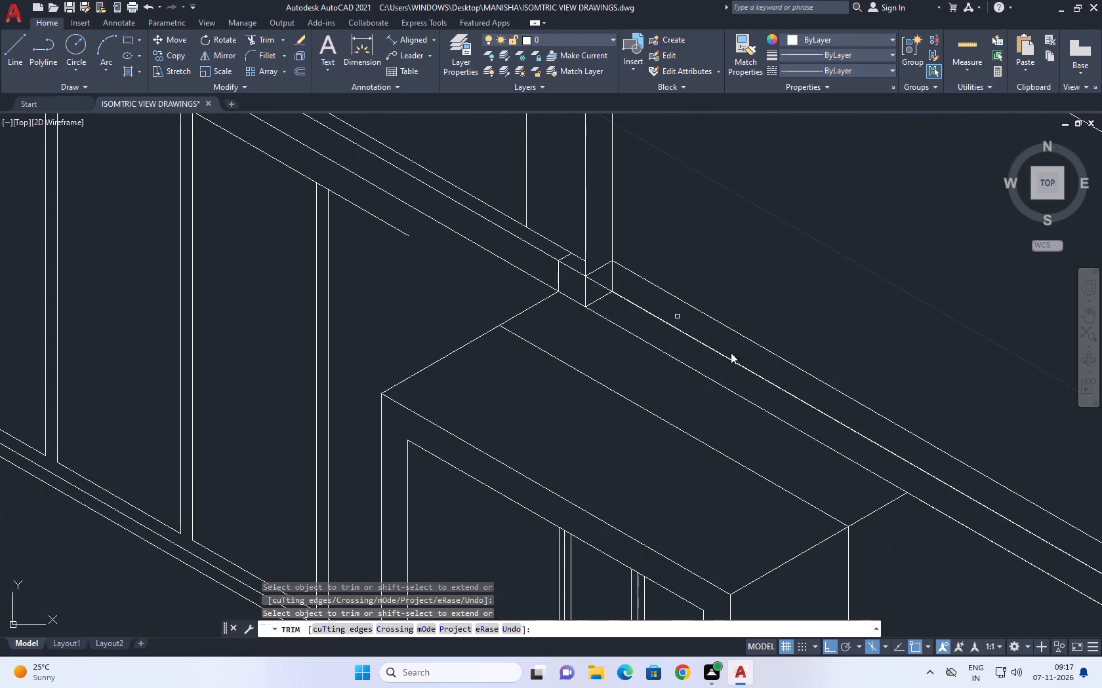
pyautogui.moveTo(787, 414); pyautogui.dragTo(718, 361, button='middle')
pyautogui.moveTo(817, 480); pyautogui.dragTo(683, 290, button='middle')
pyautogui.scroll(-2, 684, 295)
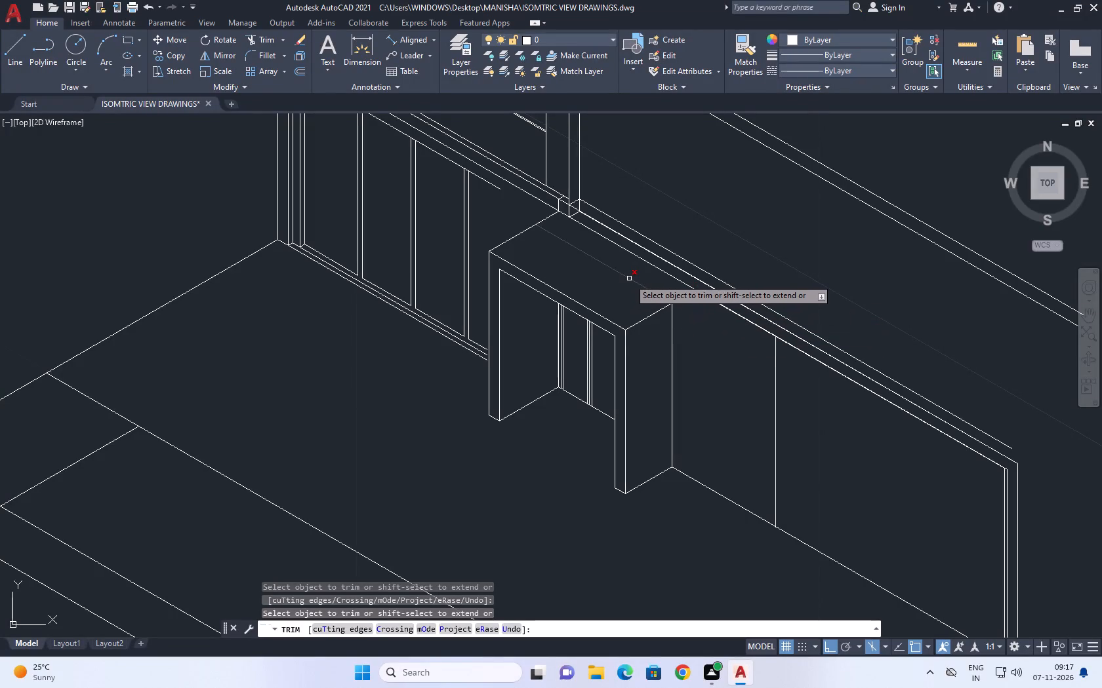
pyautogui.rightClick(703, 338)
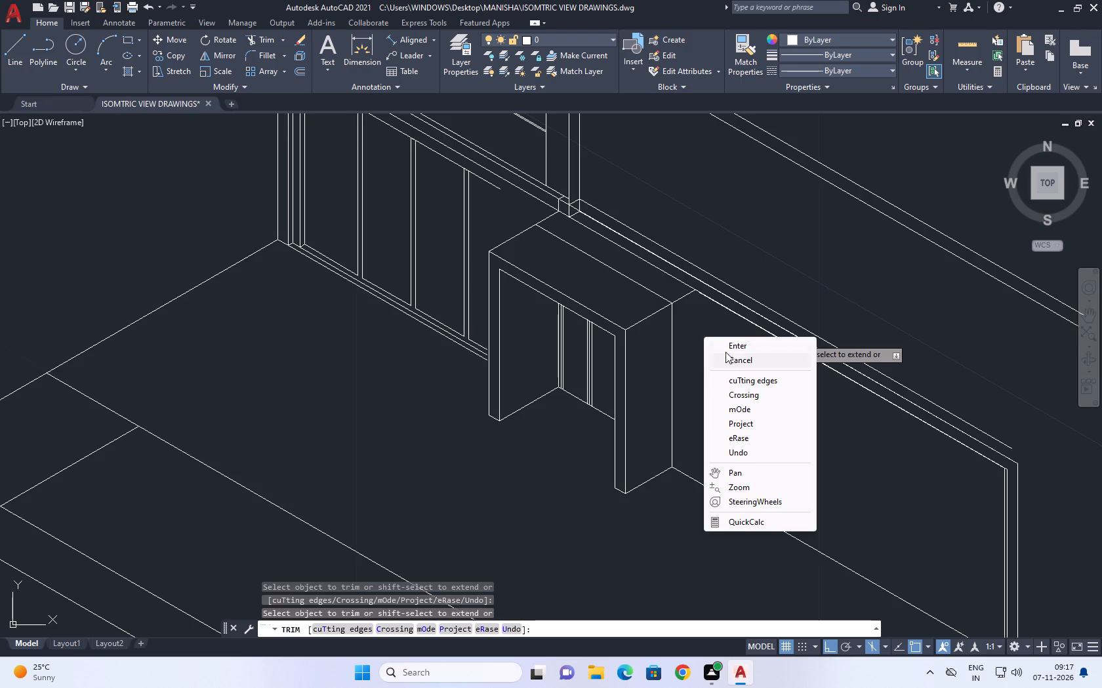
# Trim the doorway frame's two receding top edges where they run past its rear top edge towards the wall.
pyautogui.click(712, 320)
pyautogui.click(697, 334)
pyautogui.click(693, 316)
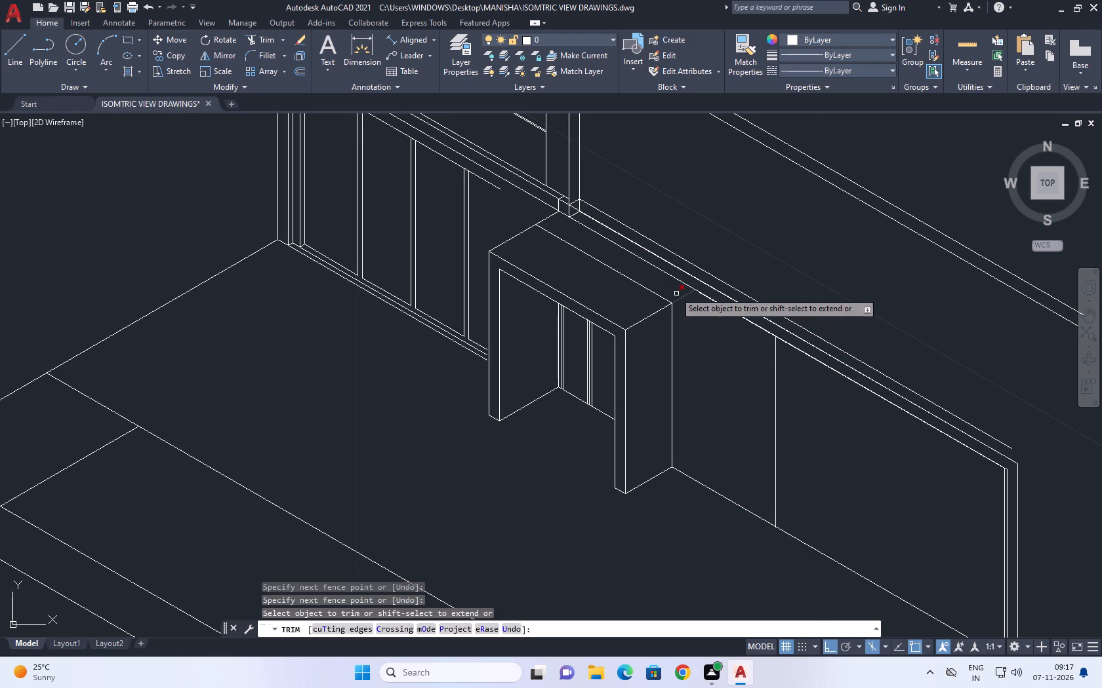
pyautogui.click(684, 295)
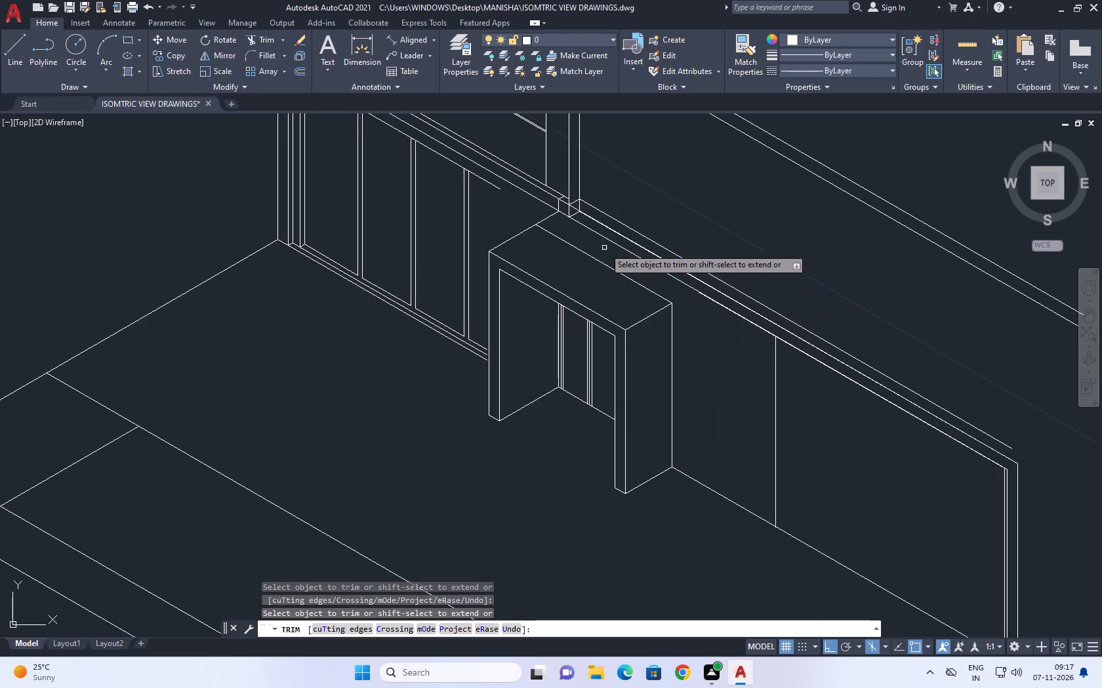
pyautogui.click(550, 217)
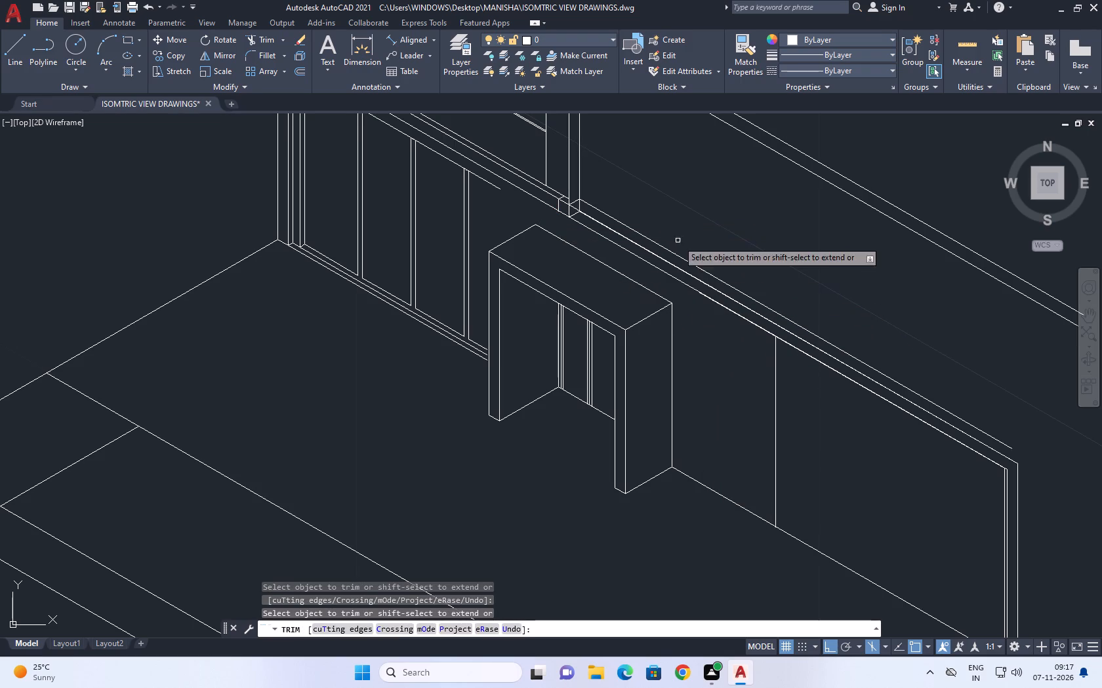
pyautogui.rightClick(681, 212)
pyautogui.click(712, 231)
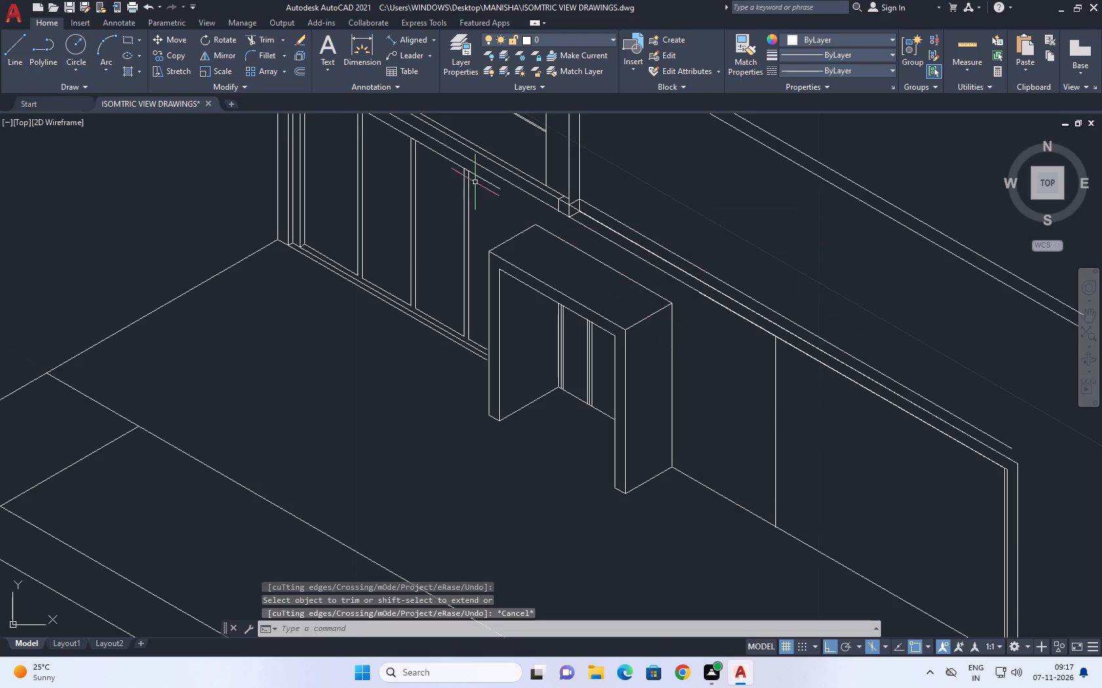
# Extend the glazing's base lines until they meet the far side of the doorway frame.
pyautogui.moveTo(502, 196); pyautogui.dragTo(541, 232, button='middle')
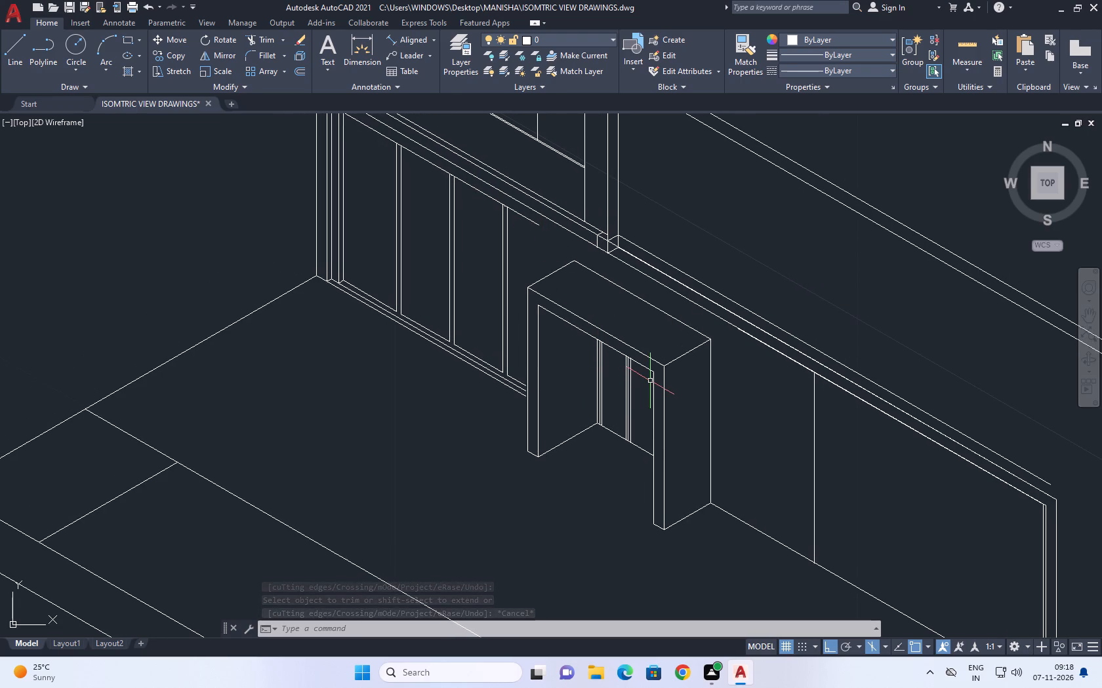
pyautogui.write('EX')
pyautogui.press('space')
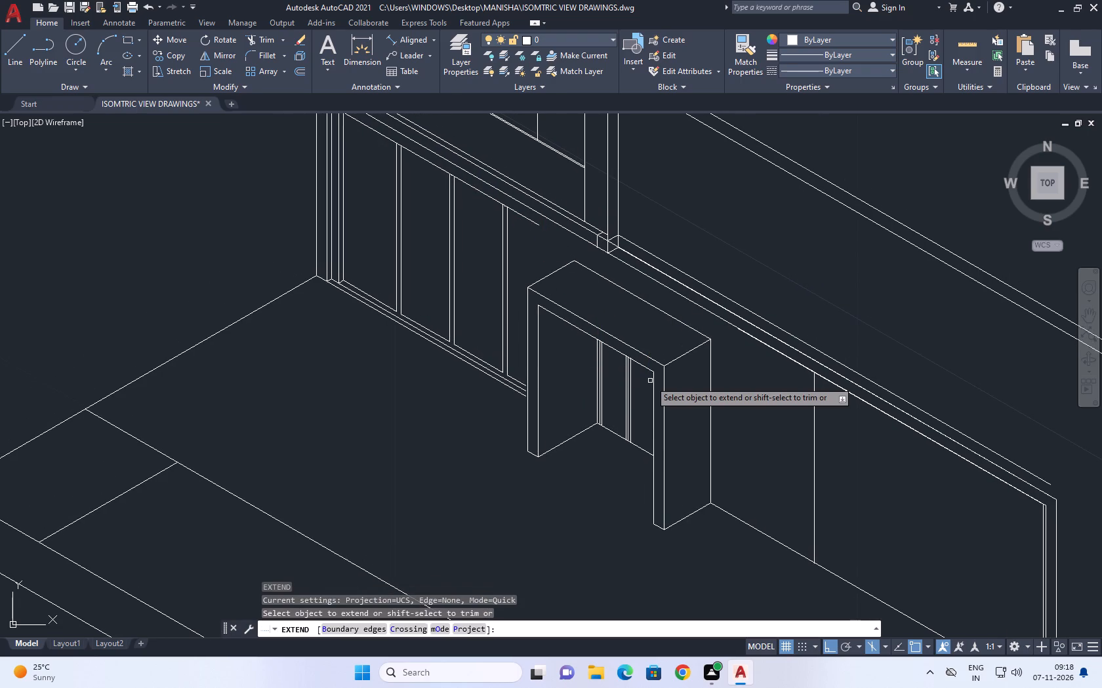
pyautogui.click(520, 373)
pyautogui.click(509, 404)
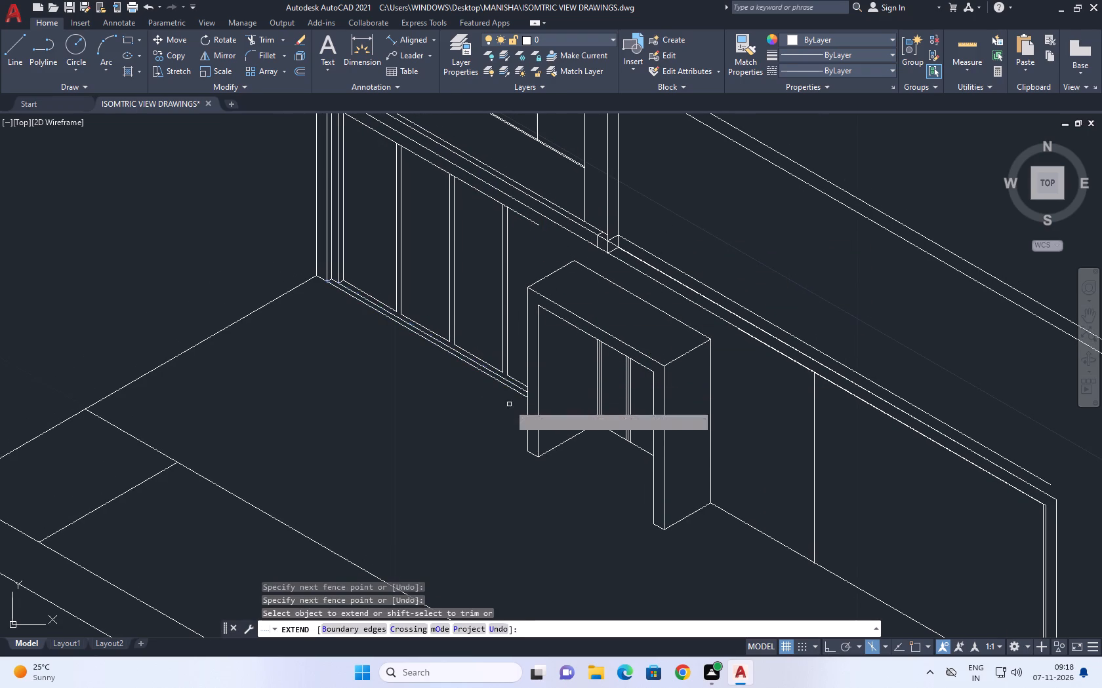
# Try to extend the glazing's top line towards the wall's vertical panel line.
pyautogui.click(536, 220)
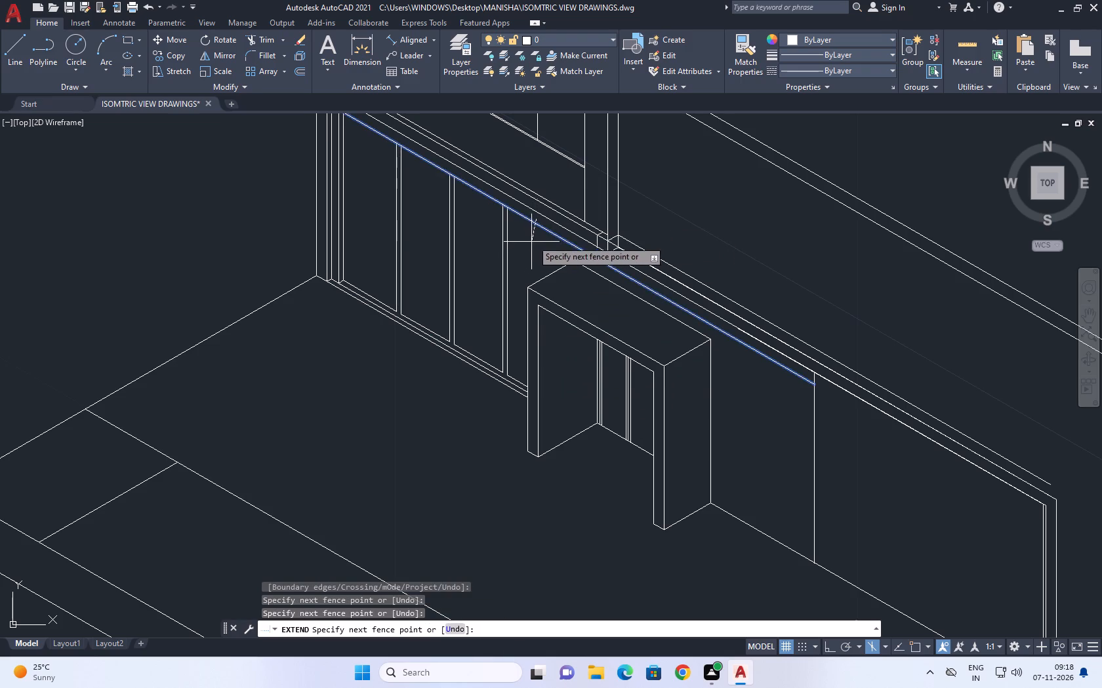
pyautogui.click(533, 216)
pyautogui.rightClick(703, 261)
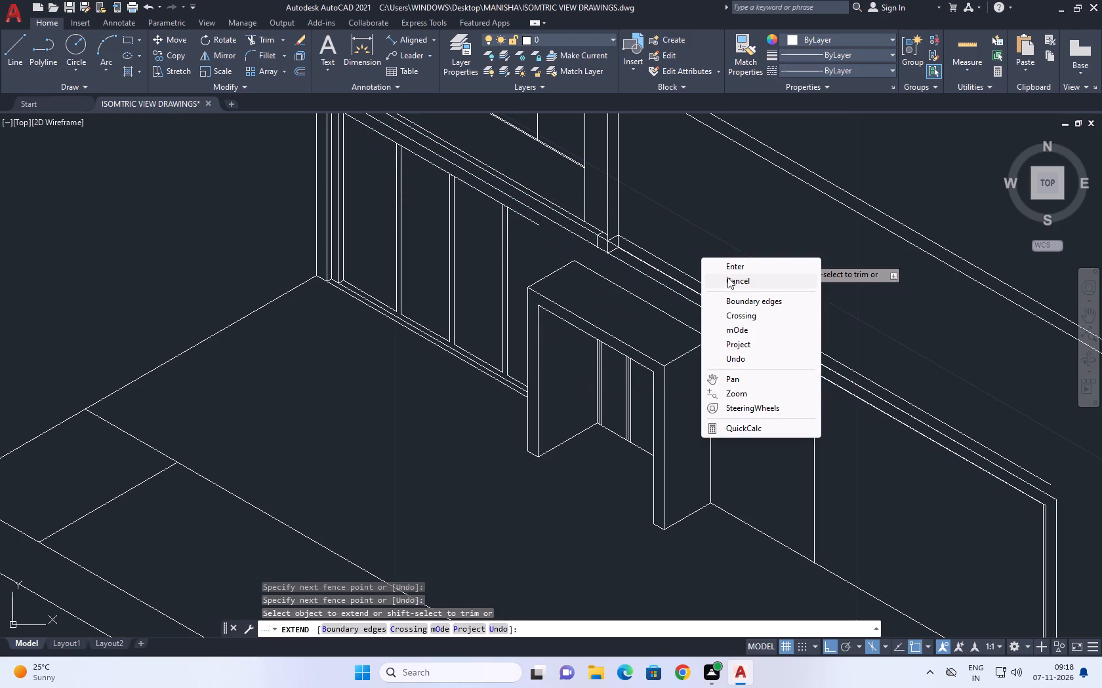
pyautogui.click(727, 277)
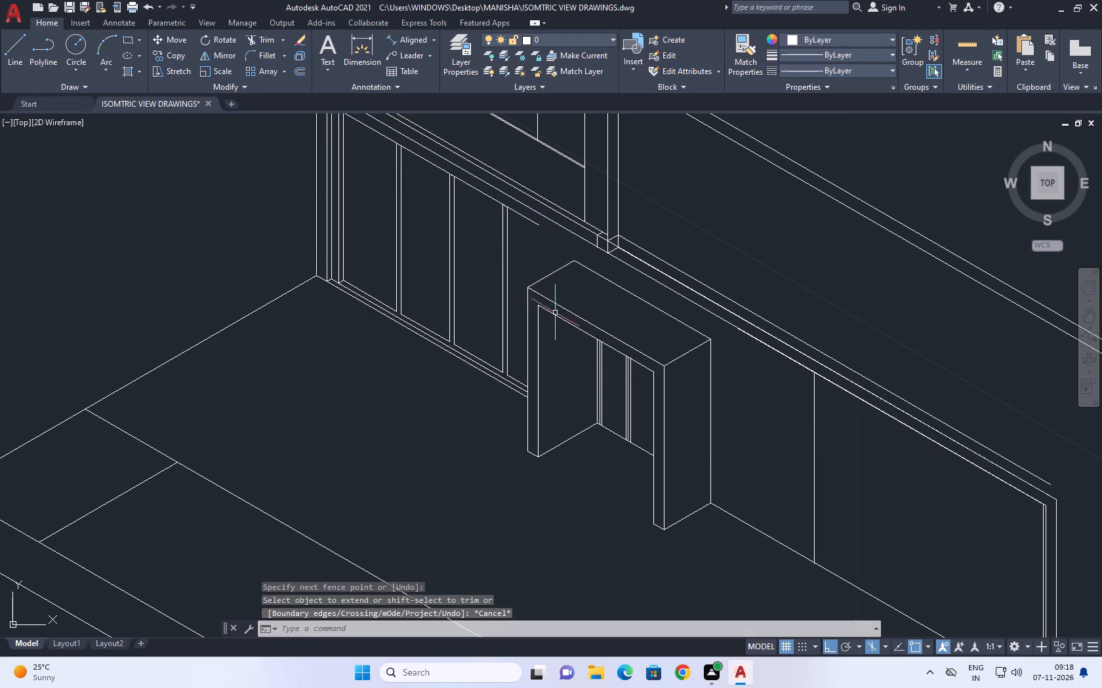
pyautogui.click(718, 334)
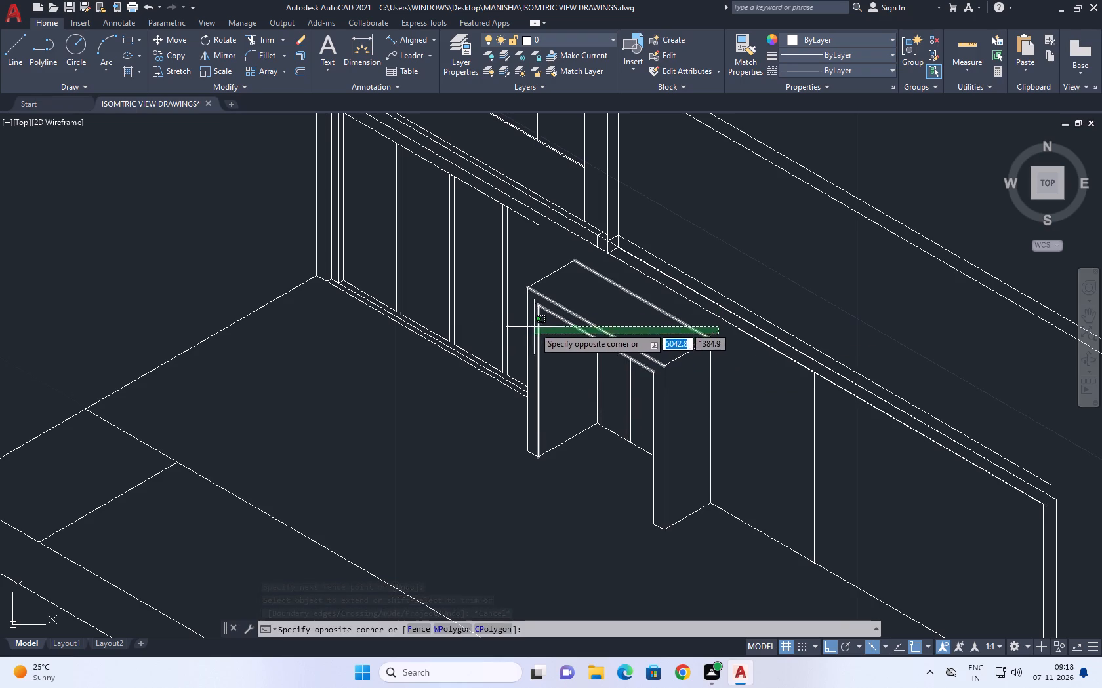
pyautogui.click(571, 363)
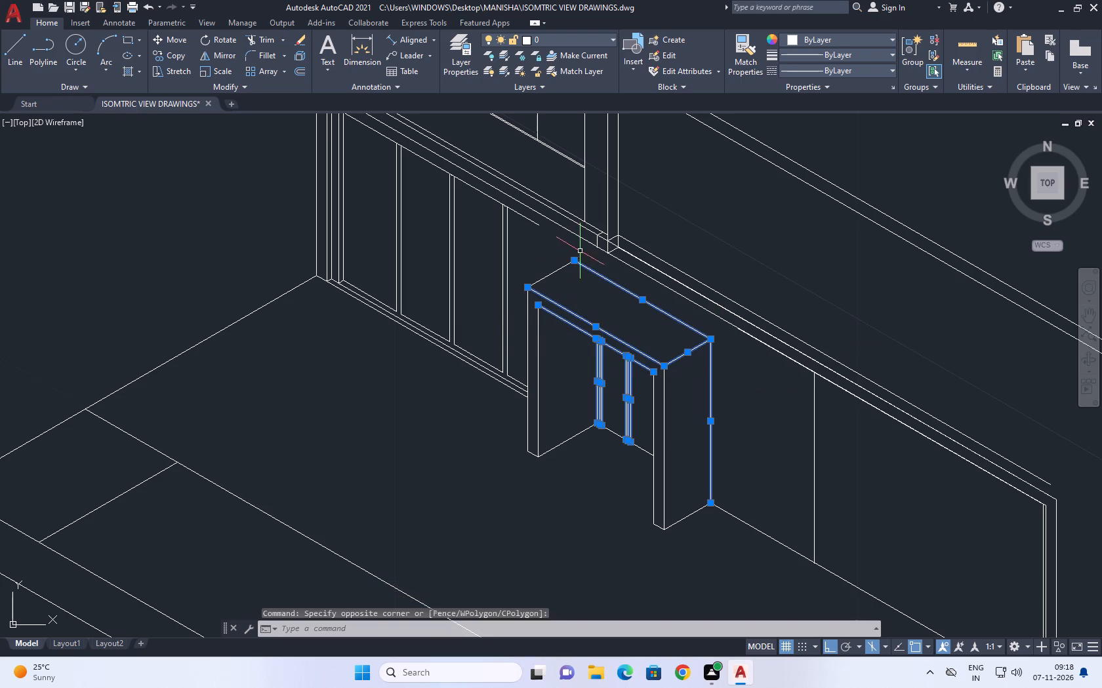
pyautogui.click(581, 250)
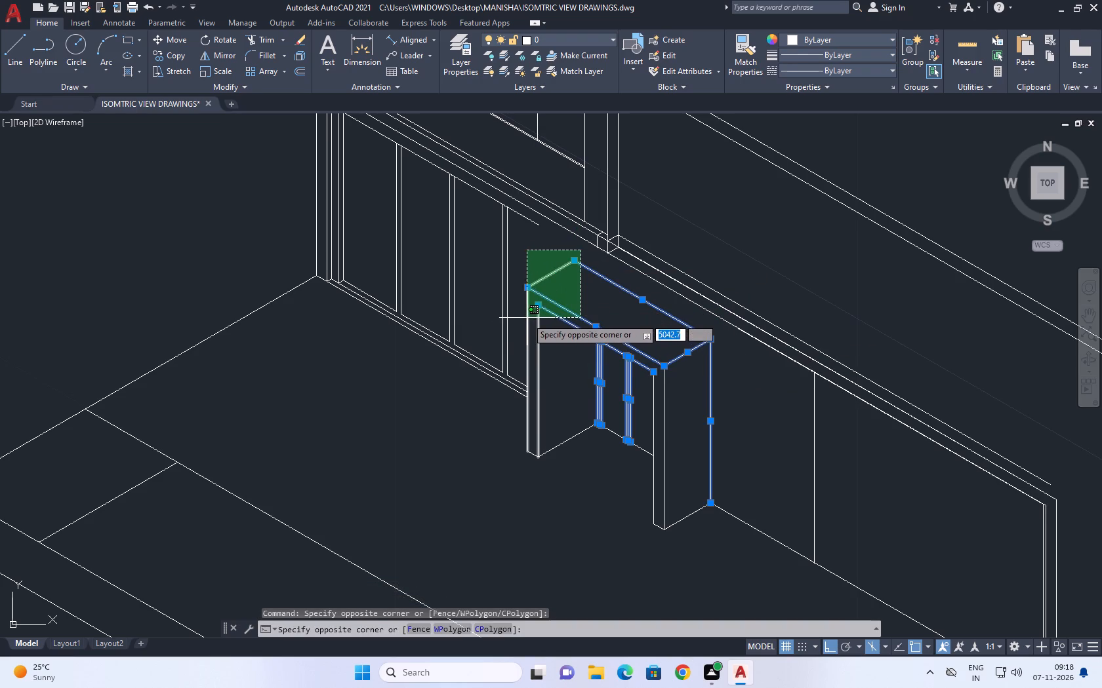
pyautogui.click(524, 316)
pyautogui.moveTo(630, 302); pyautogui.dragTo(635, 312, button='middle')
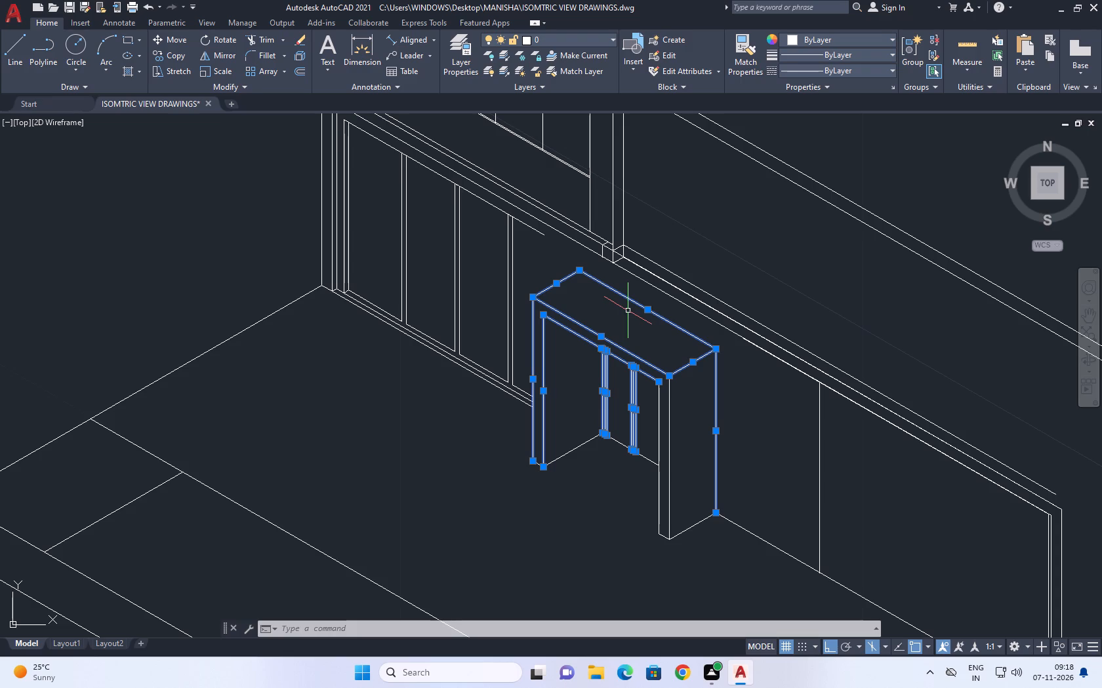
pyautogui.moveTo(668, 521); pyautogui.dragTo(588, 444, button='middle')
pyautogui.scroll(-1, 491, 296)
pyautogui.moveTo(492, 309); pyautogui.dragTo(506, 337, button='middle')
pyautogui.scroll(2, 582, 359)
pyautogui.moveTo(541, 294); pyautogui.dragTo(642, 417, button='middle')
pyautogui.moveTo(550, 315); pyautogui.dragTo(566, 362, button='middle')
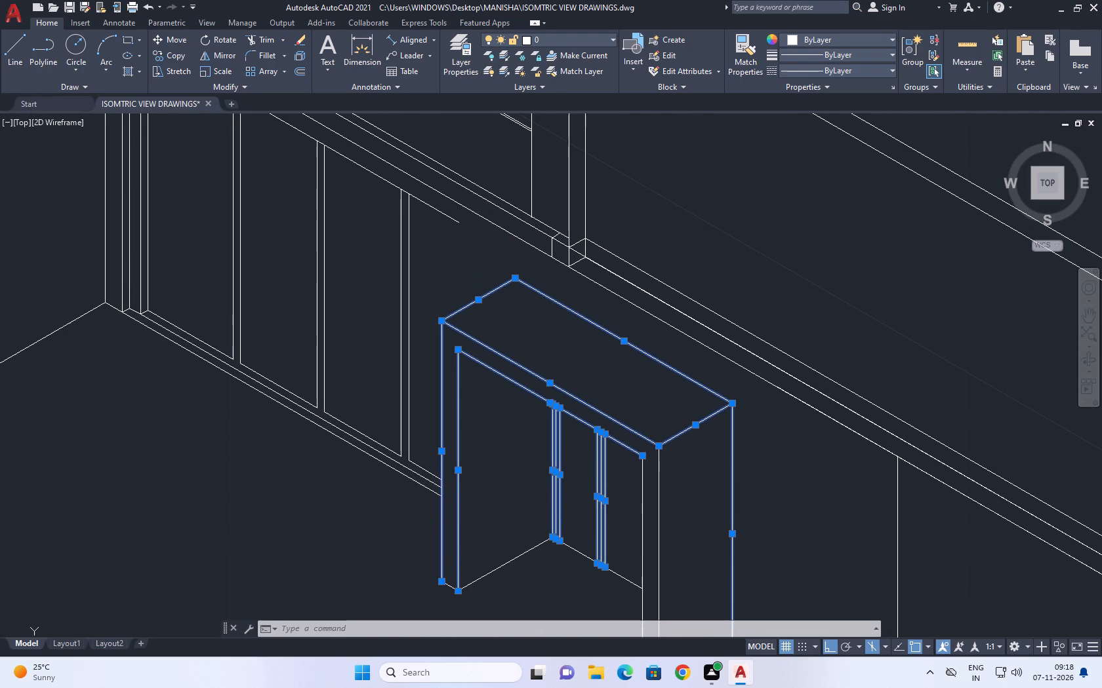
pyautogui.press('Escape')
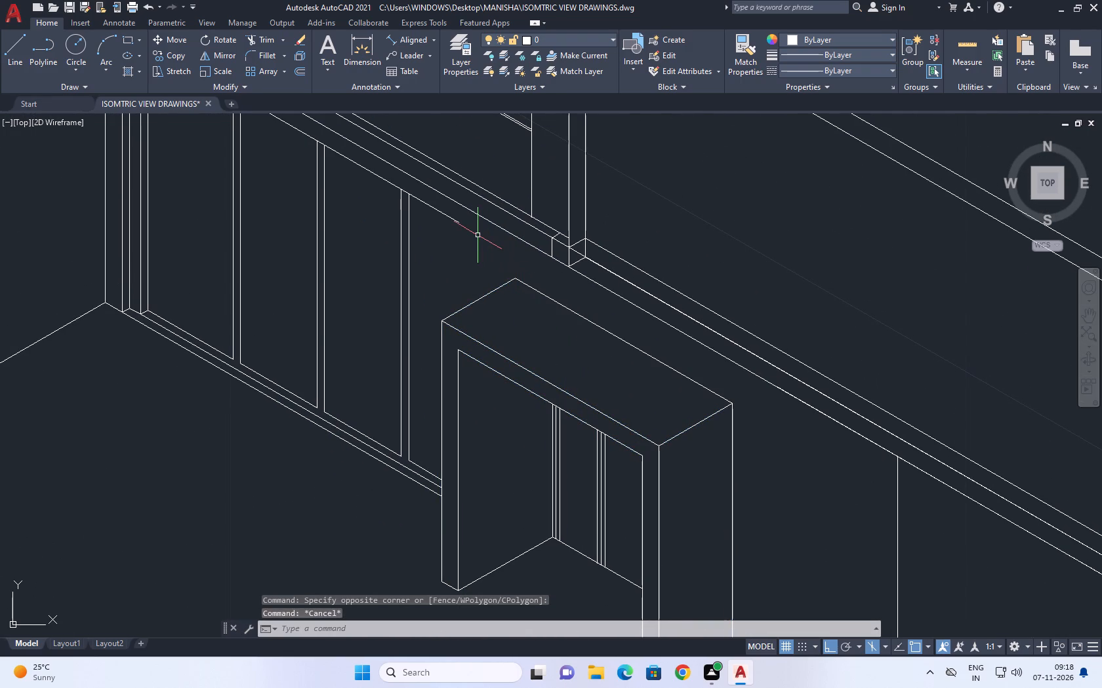
# Extend the glazing's top line along the wall behind the doorway frame to the vertical panel line.
pyautogui.press('e')
pyautogui.write('X')
pyautogui.press('space')
pyautogui.scroll(-3, 476, 248)
pyautogui.scroll(3, 484, 245)
pyautogui.click(449, 239)
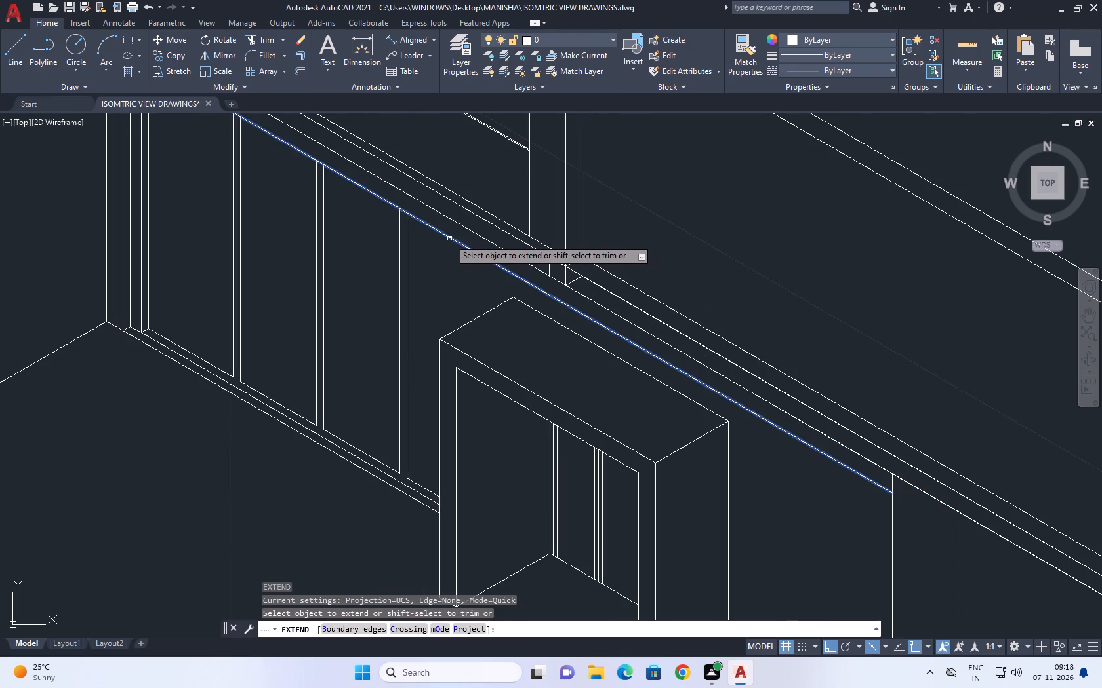
pyautogui.press('space')
# Move the doorway frame's rear top edge up onto the extended glazing top line.
pyautogui.click(618, 356)
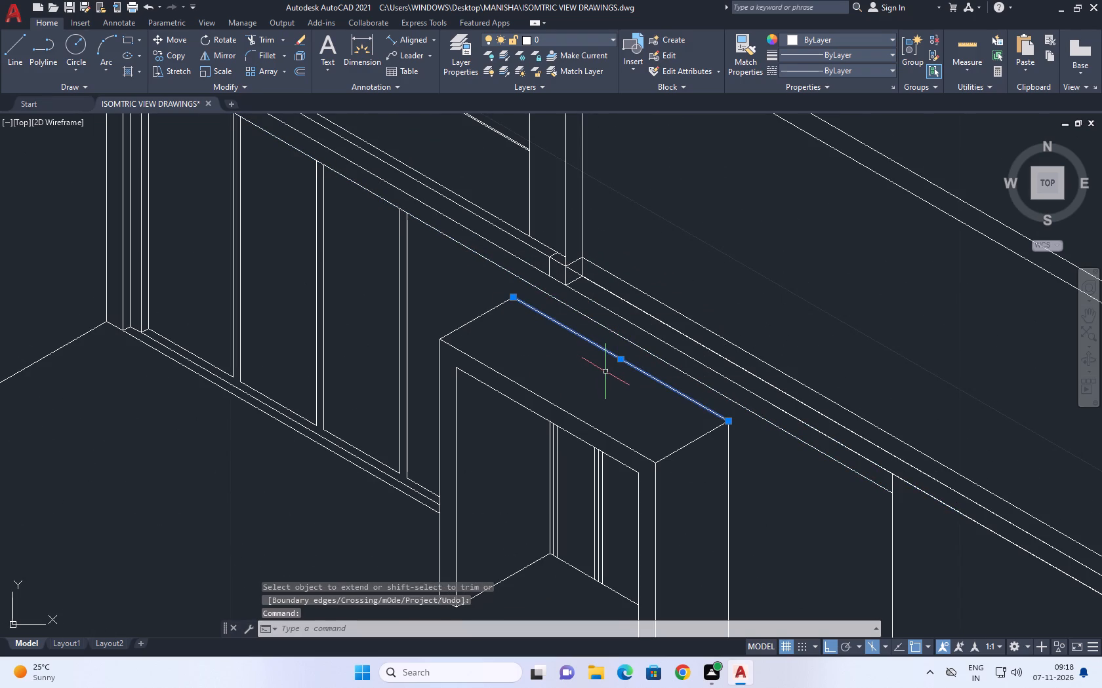
pyautogui.press('m')
pyautogui.press('space')
pyautogui.click(617, 358)
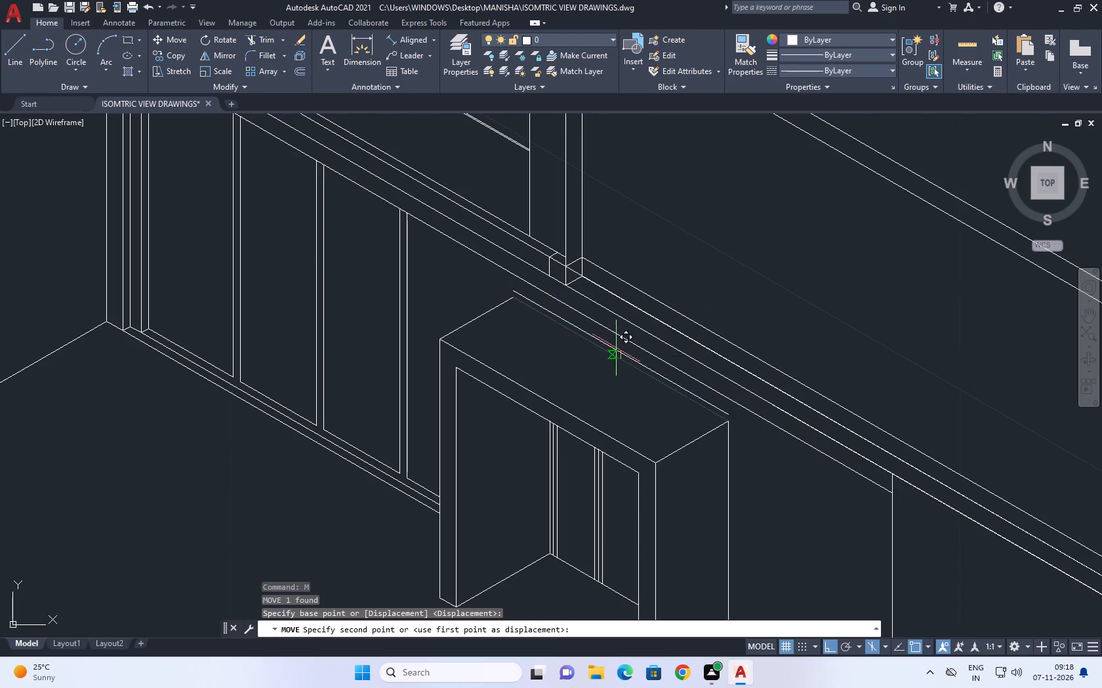
pyautogui.click(621, 339)
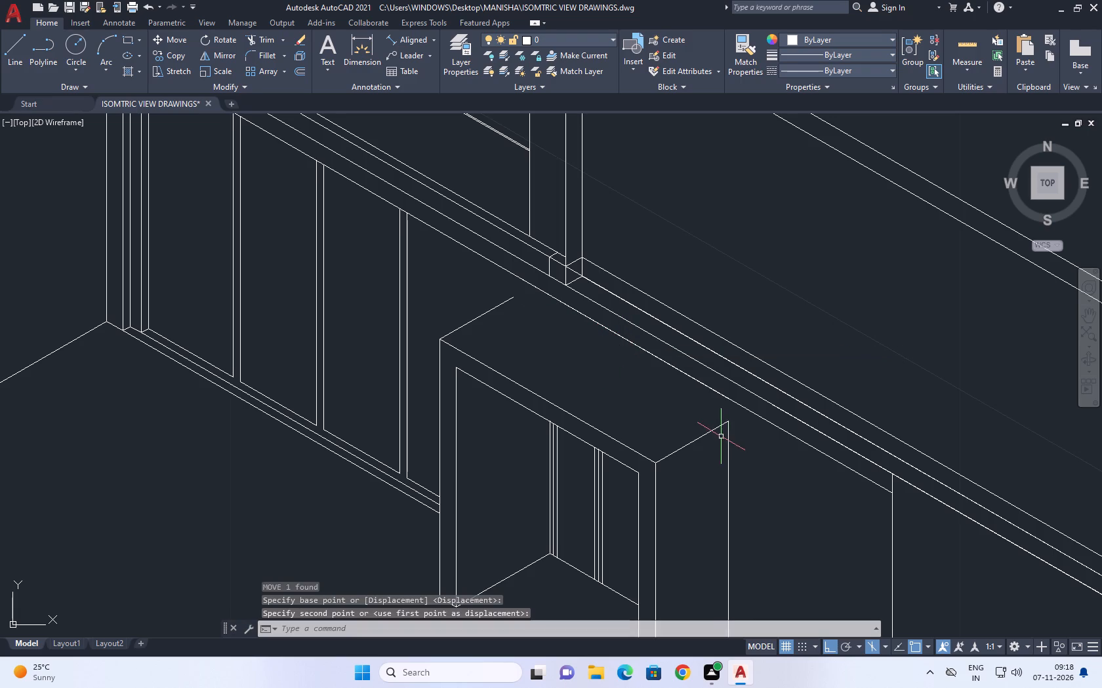
# Extend the doorway frame's near rear vertical edge up to the extended glazing top line.
pyautogui.click(725, 434)
pyautogui.click(728, 425)
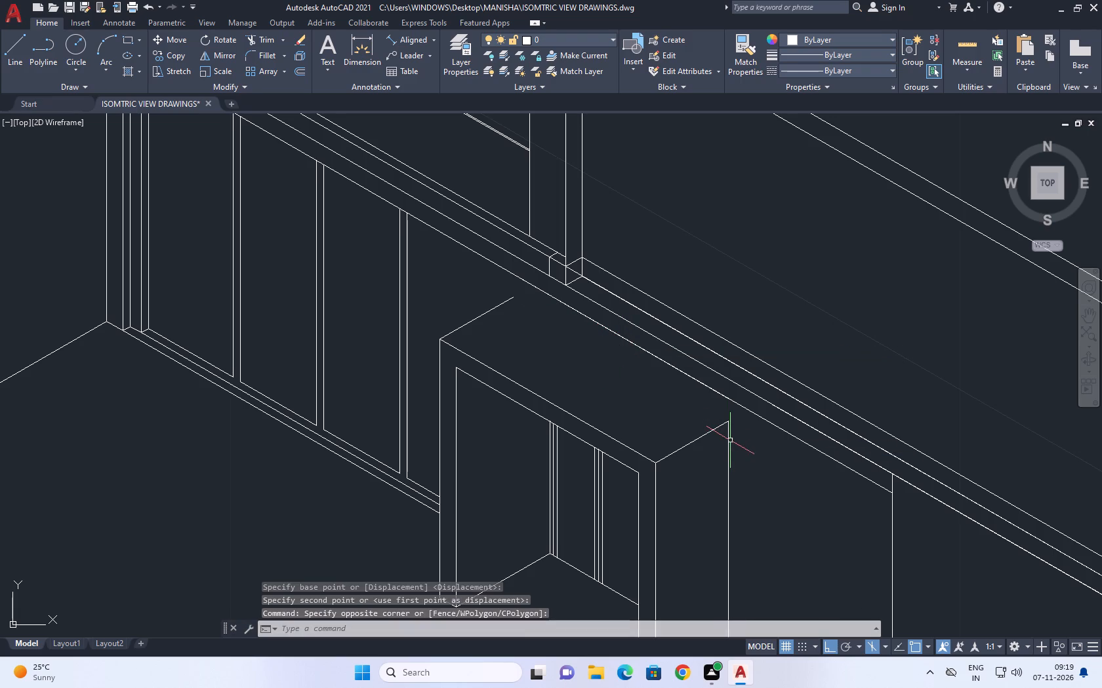
pyautogui.press('e')
pyautogui.press('x')
pyautogui.press('space')
pyautogui.click(725, 458)
pyautogui.click(753, 458)
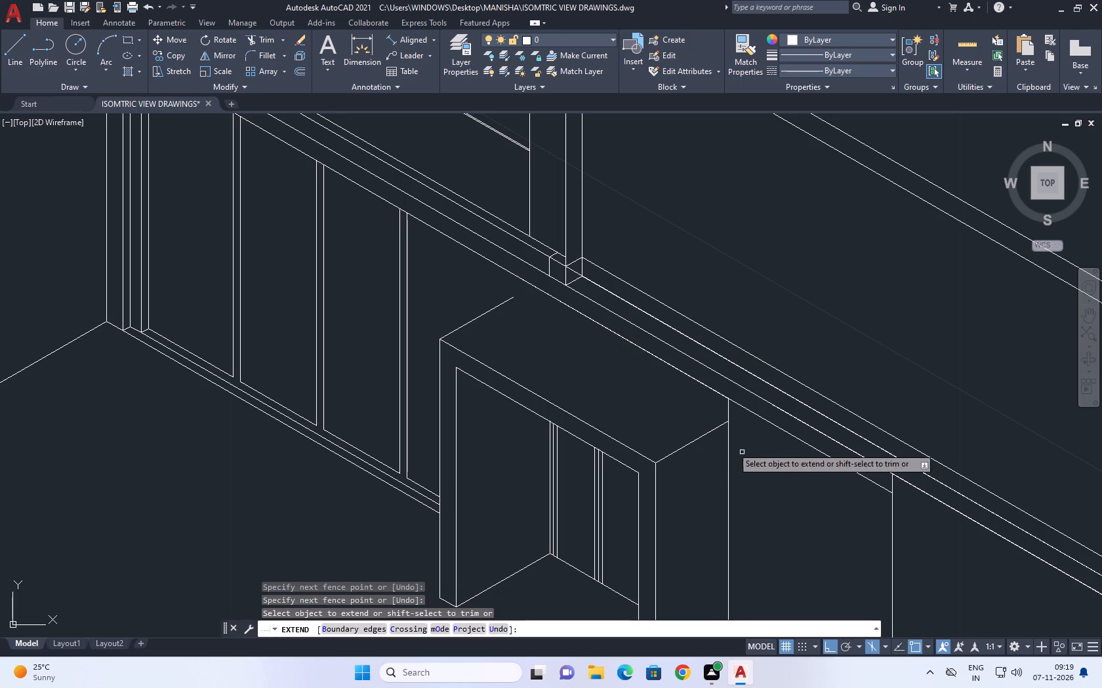
pyautogui.press('space')
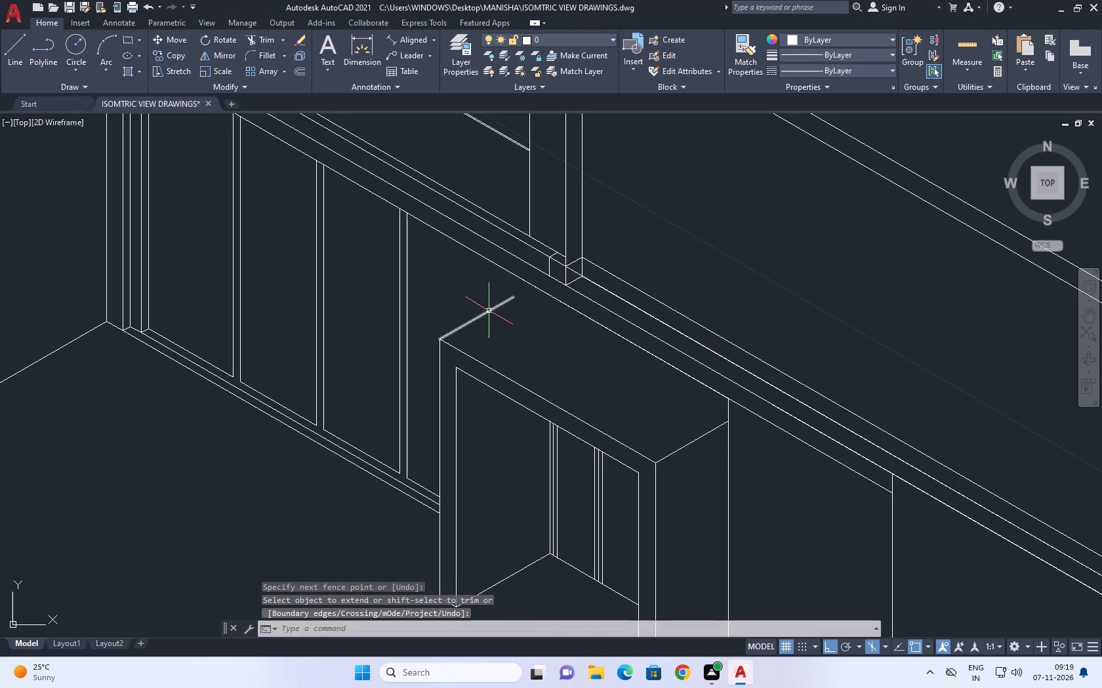
# Move the frame's near receding top edge up to the top end of the extended rear vertical edge.
pyautogui.click(676, 463)
pyautogui.click(668, 436)
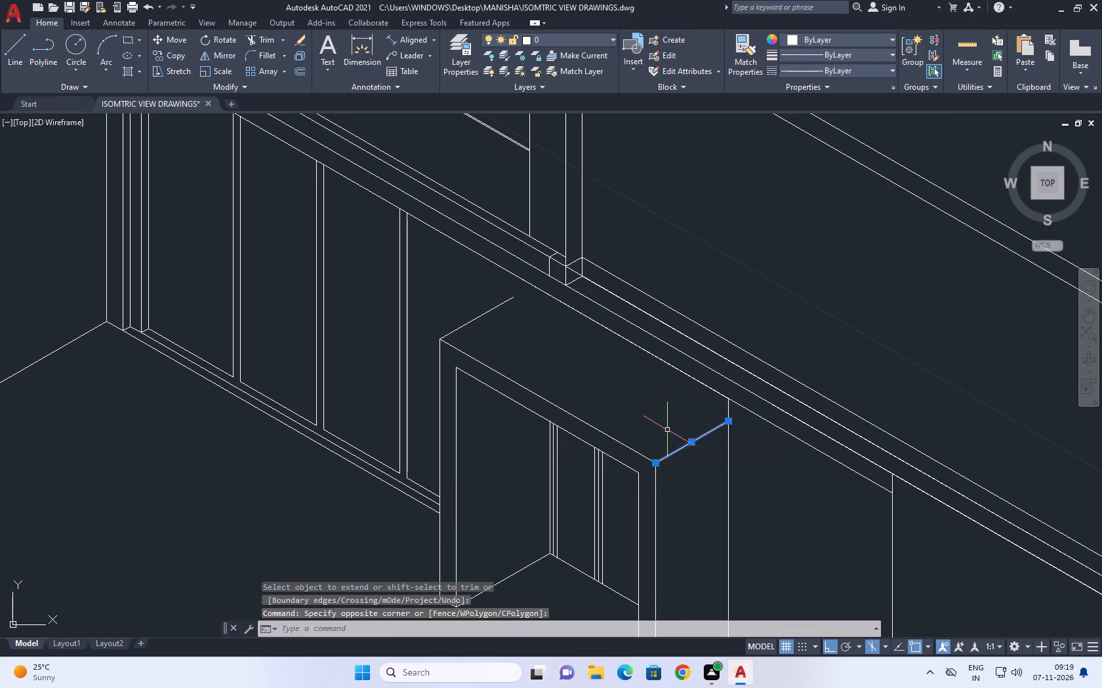
pyautogui.press('m')
pyautogui.press('space')
pyautogui.click(726, 423)
pyautogui.click(725, 396)
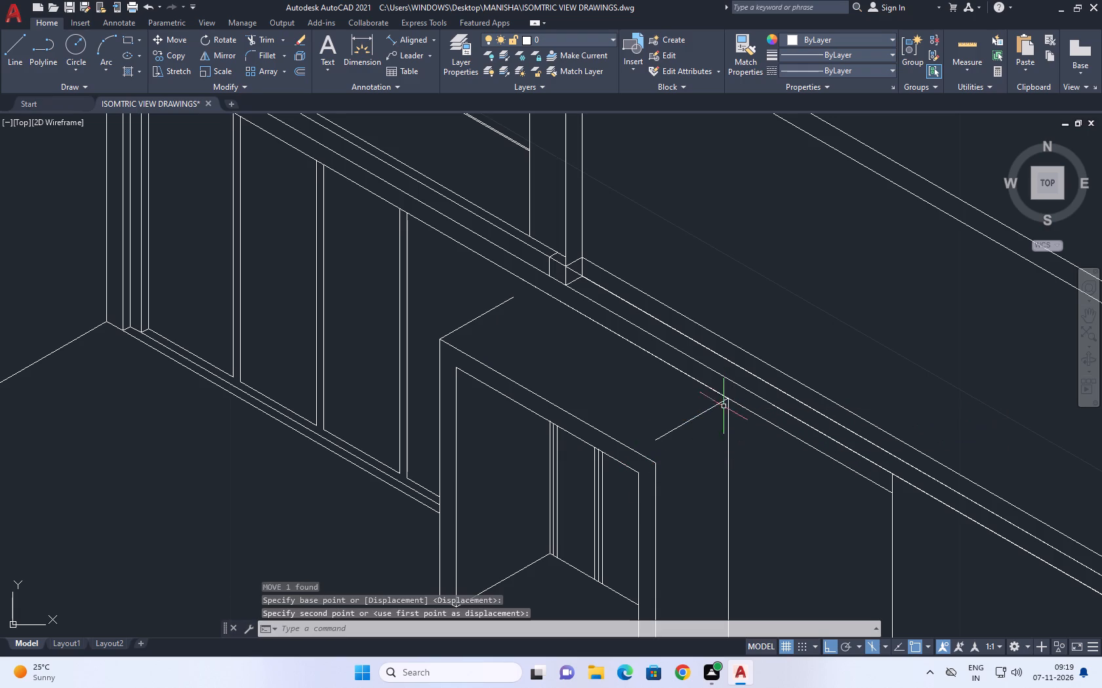
# Move the frame's front top edge and the opening's top edge up to the front end of the raised receding edge.
pyautogui.click(635, 450)
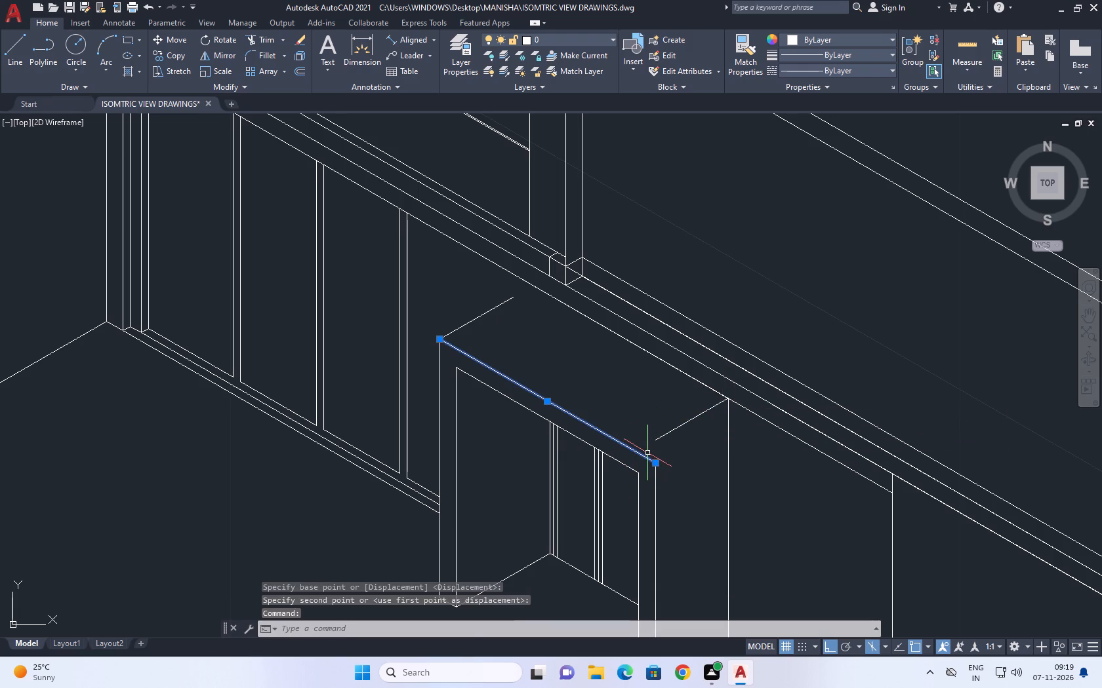
pyautogui.click(514, 377)
pyautogui.click(495, 400)
pyautogui.press('m')
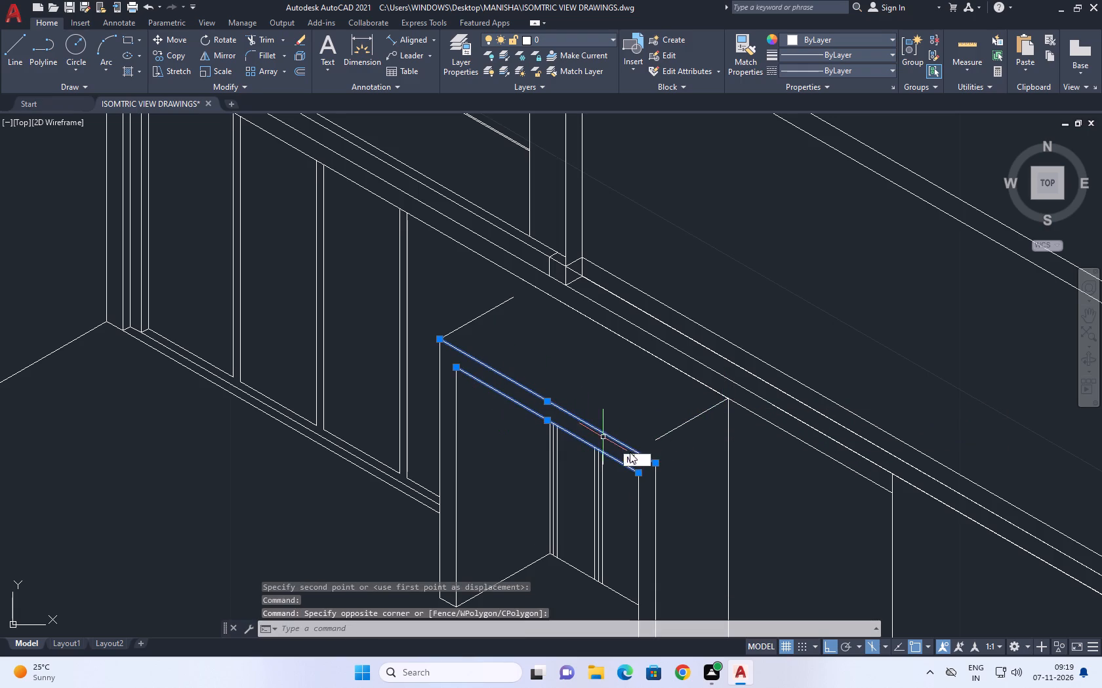
pyautogui.press('space')
pyautogui.click(653, 463)
pyautogui.click(654, 440)
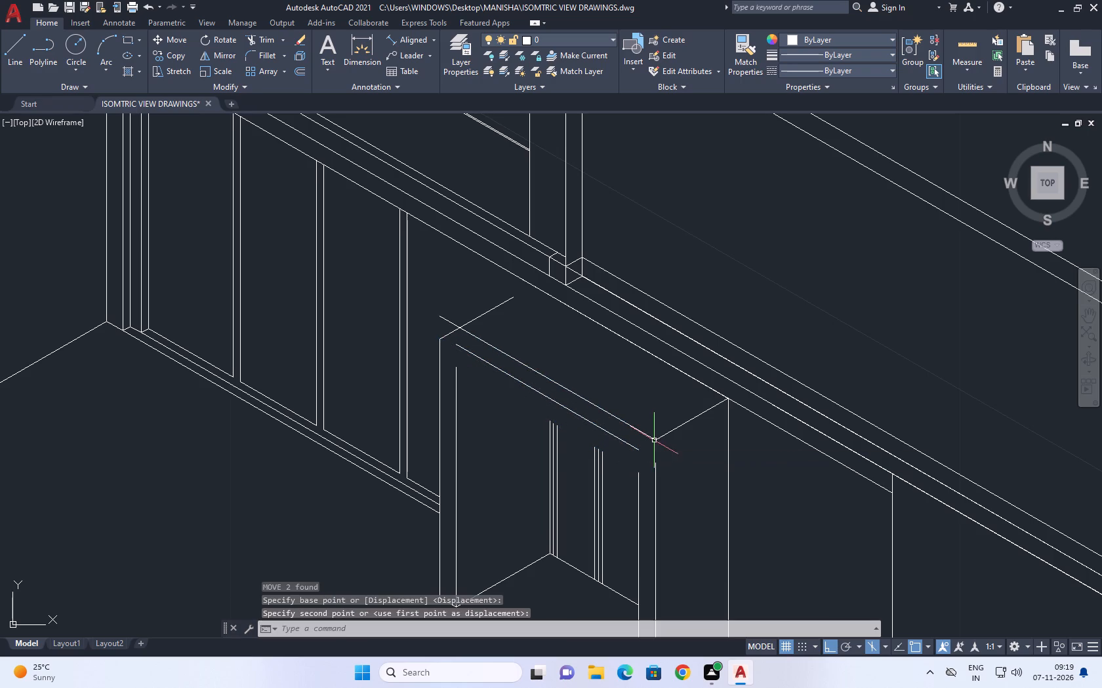
# Move the frame's far receding top edge so its front end meets the raised front top edge.
pyautogui.moveTo(534, 387); pyautogui.dragTo(564, 430, button='middle')
pyautogui.moveTo(490, 383); pyautogui.dragTo(510, 394, button='middle')
pyautogui.moveTo(523, 448); pyautogui.dragTo(527, 446, button='middle')
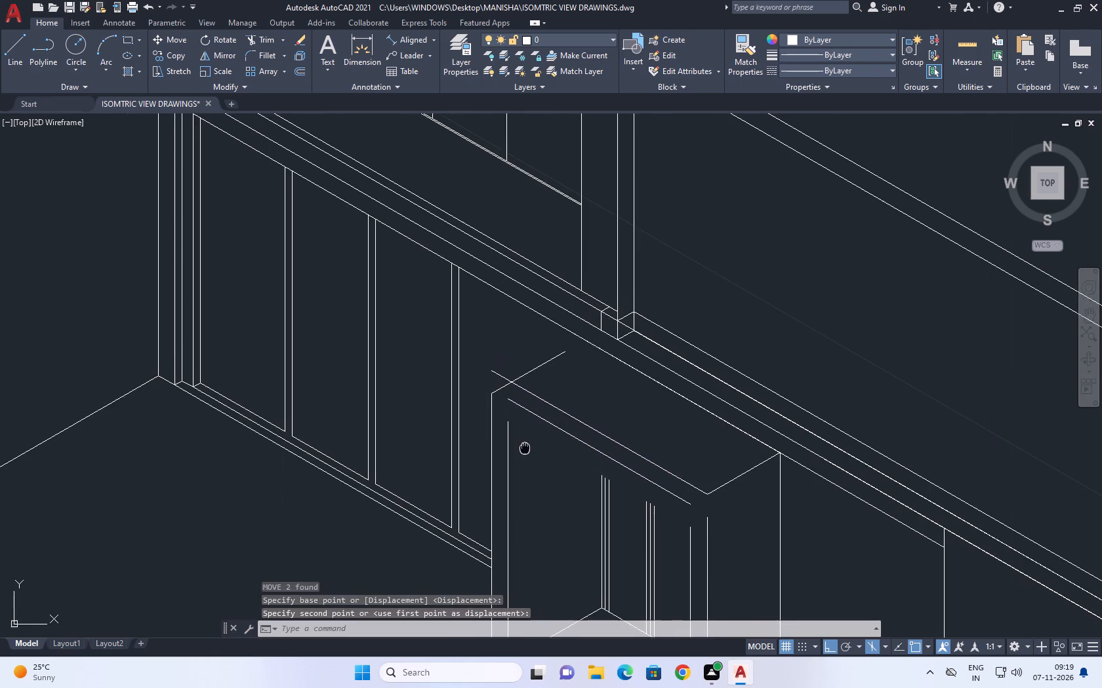
pyautogui.moveTo(527, 446); pyautogui.dragTo(557, 396, button='middle')
pyautogui.moveTo(554, 353); pyautogui.dragTo(560, 364, button='middle')
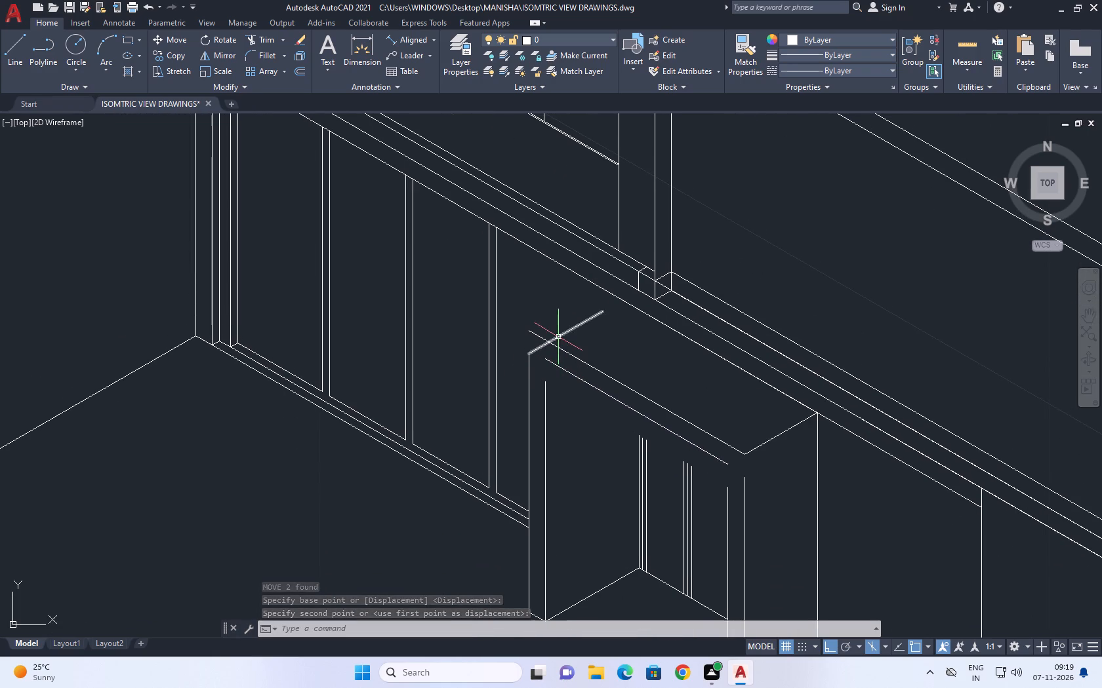
pyautogui.click(558, 337)
pyautogui.moveTo(571, 332); pyautogui.dragTo(515, 373, button='middle')
pyautogui.write('M')
pyautogui.press('space')
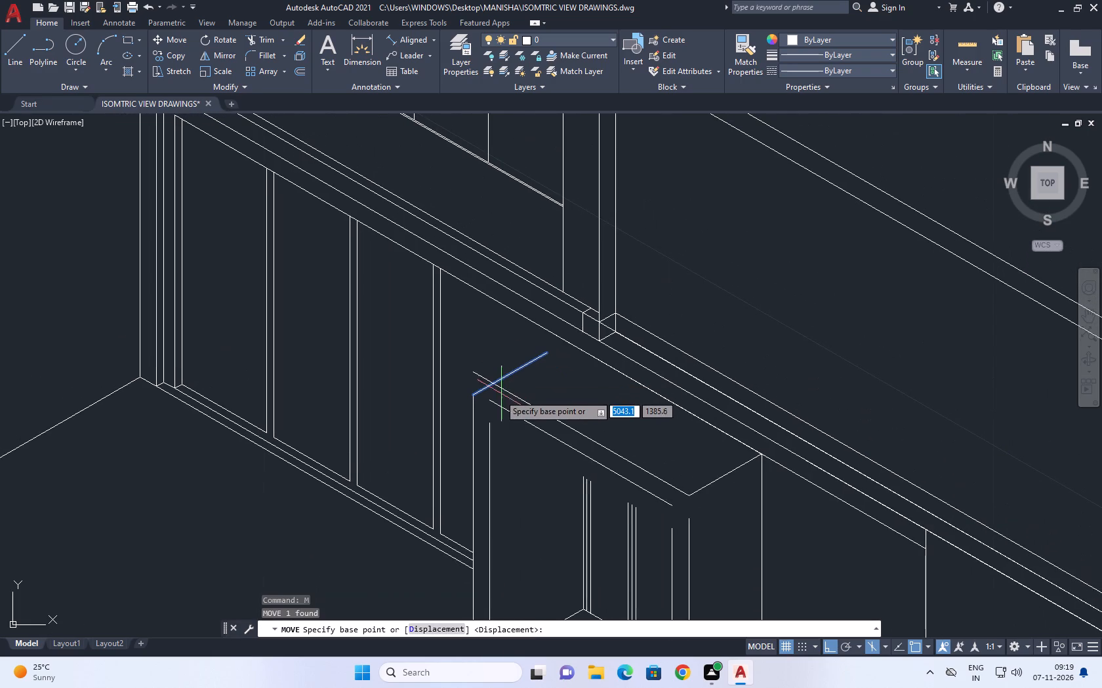
pyautogui.moveTo(474, 394); pyautogui.dragTo(481, 394)
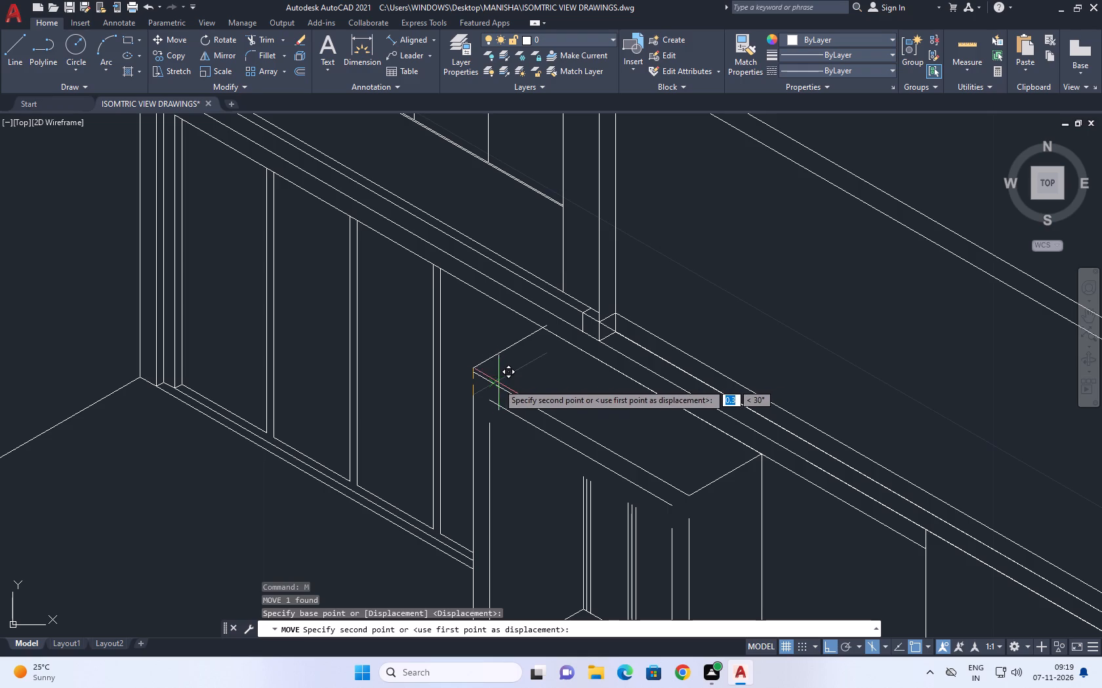
pyautogui.click(496, 385)
# Extend the near jamb's two front vertical edges up to the raised top edges of the frame and the opening.
pyautogui.moveTo(539, 415); pyautogui.dragTo(555, 375, button='middle')
pyautogui.moveTo(503, 379); pyautogui.dragTo(539, 319, button='middle')
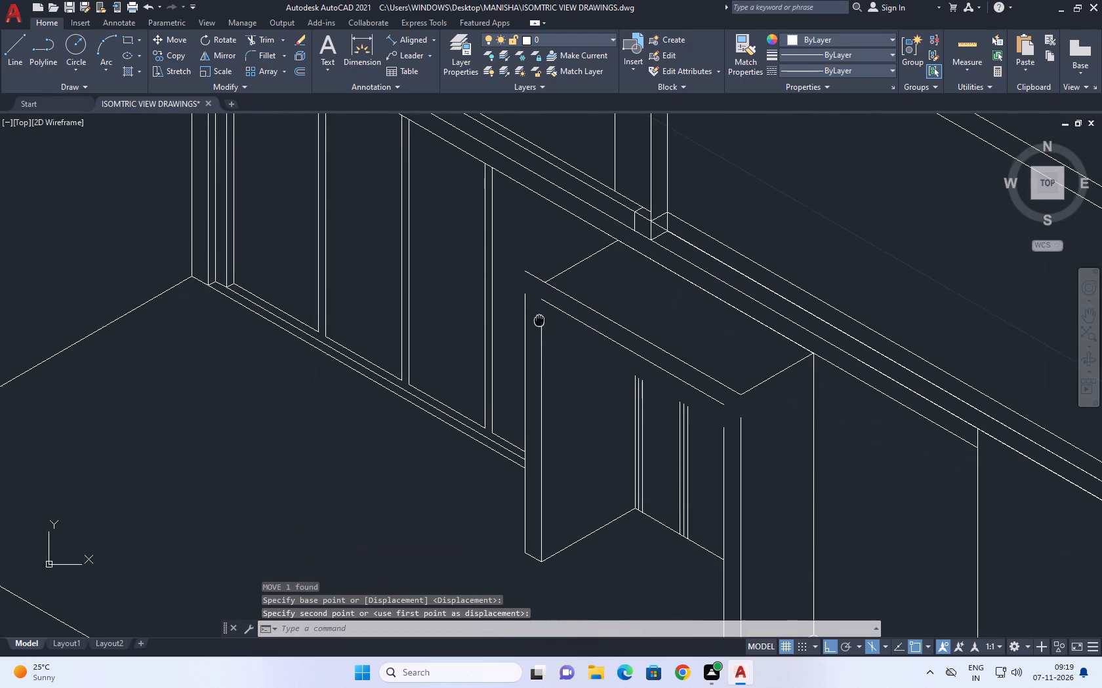
pyautogui.moveTo(539, 319); pyautogui.dragTo(539, 317, button='middle')
pyautogui.moveTo(590, 415); pyautogui.dragTo(586, 293, button='middle')
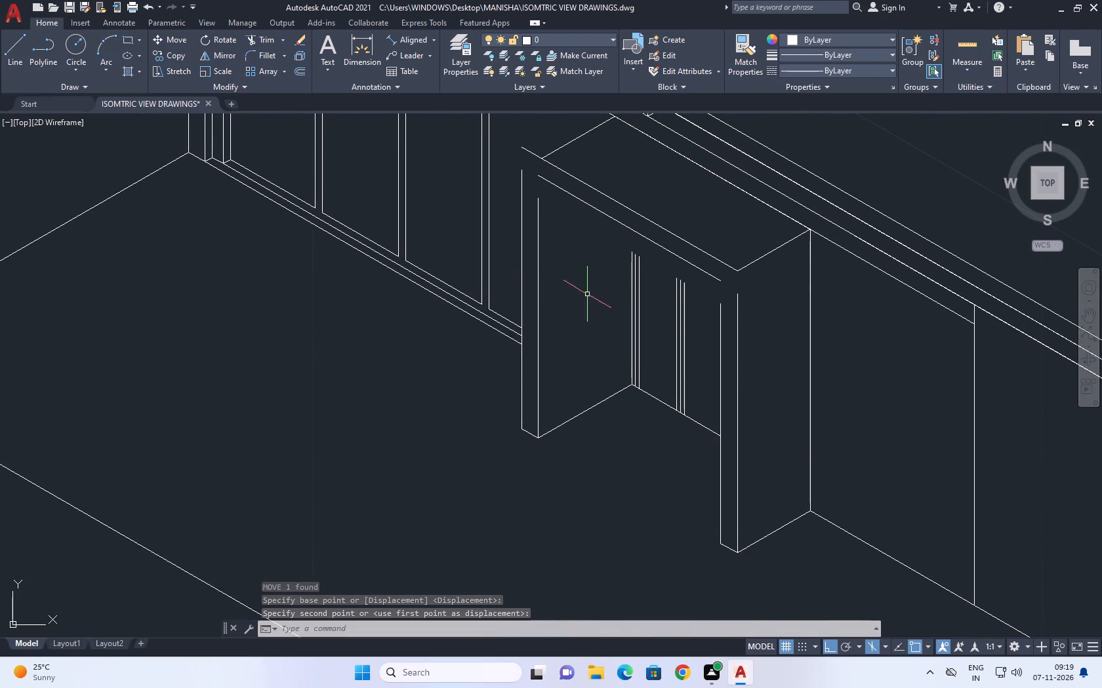
pyautogui.moveTo(739, 307); pyautogui.dragTo(742, 322, button='middle')
pyautogui.press('e')
pyautogui.press('x')
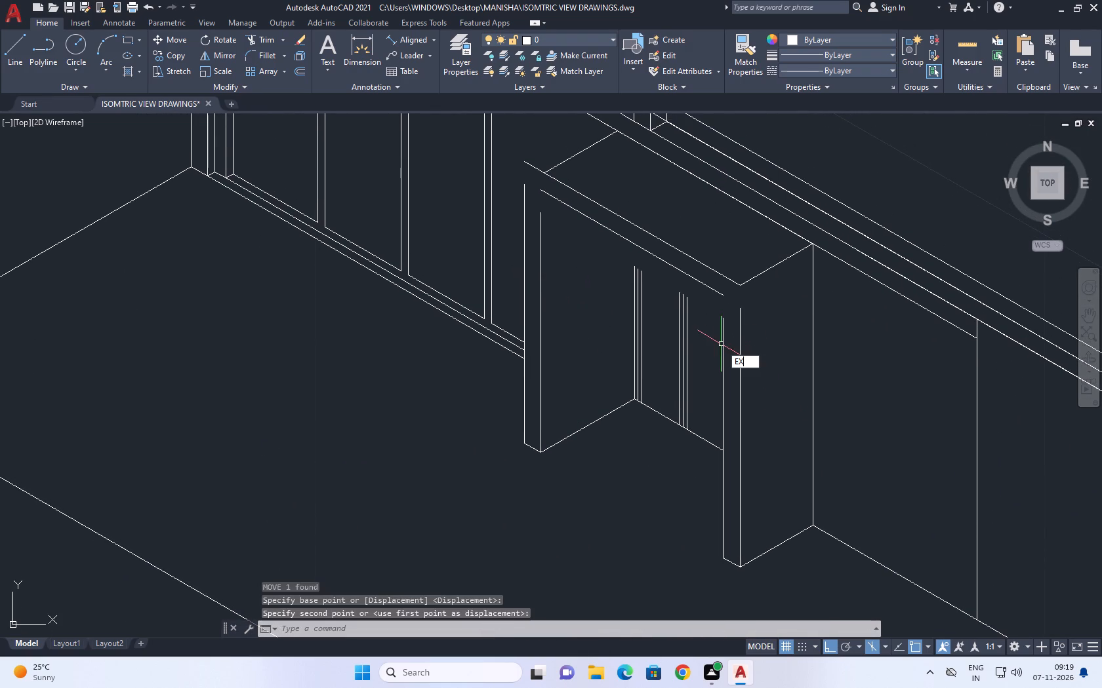
pyautogui.press('space')
pyautogui.click(714, 365)
pyautogui.click(748, 358)
pyautogui.press('space')
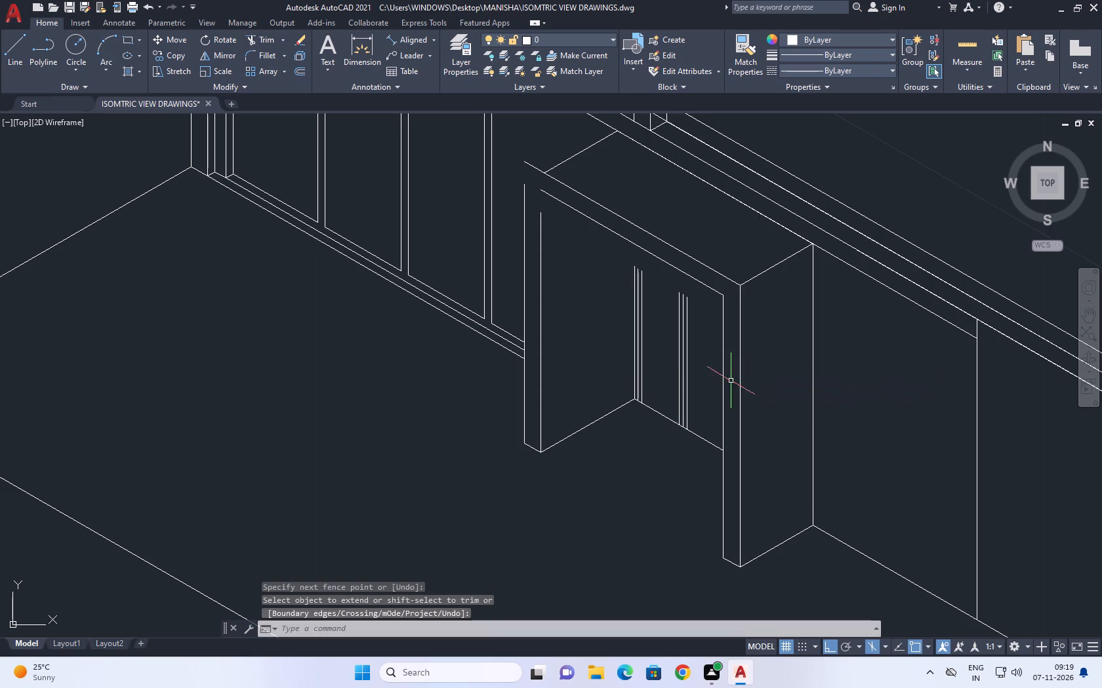
# Extend the far jamb's two front vertical edges up to the raised top edges of the frame and the opening.
pyautogui.moveTo(618, 333); pyautogui.dragTo(643, 380, button='middle')
pyautogui.moveTo(556, 287); pyautogui.dragTo(586, 310, button='middle')
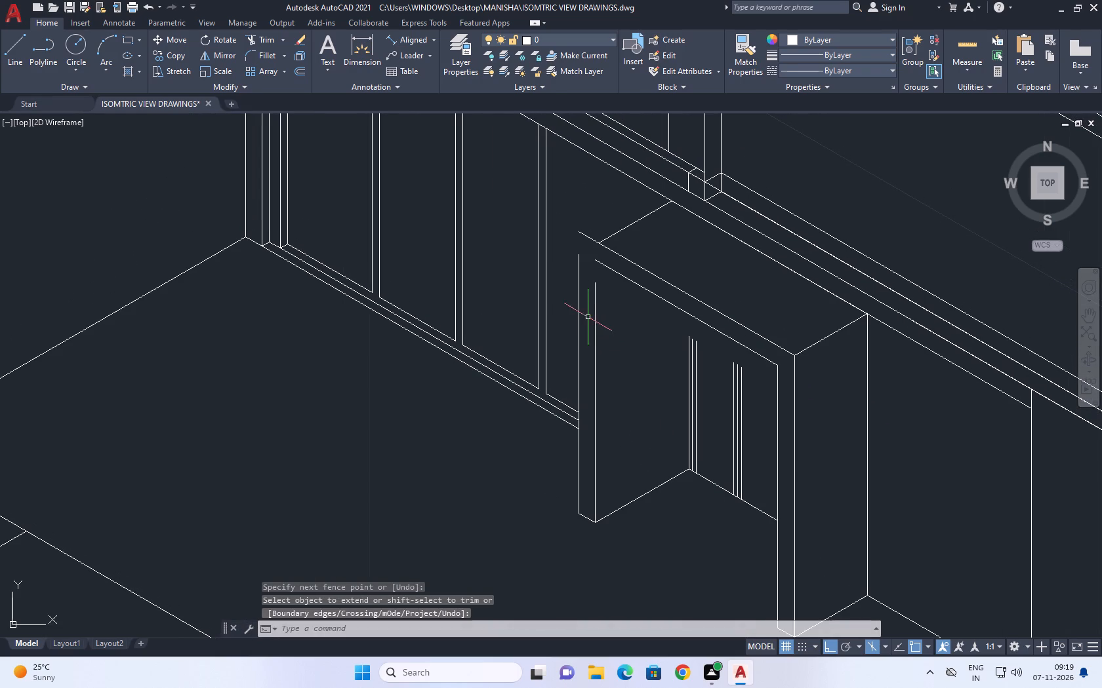
pyautogui.write('EX')
pyautogui.press('space')
pyautogui.click(575, 313)
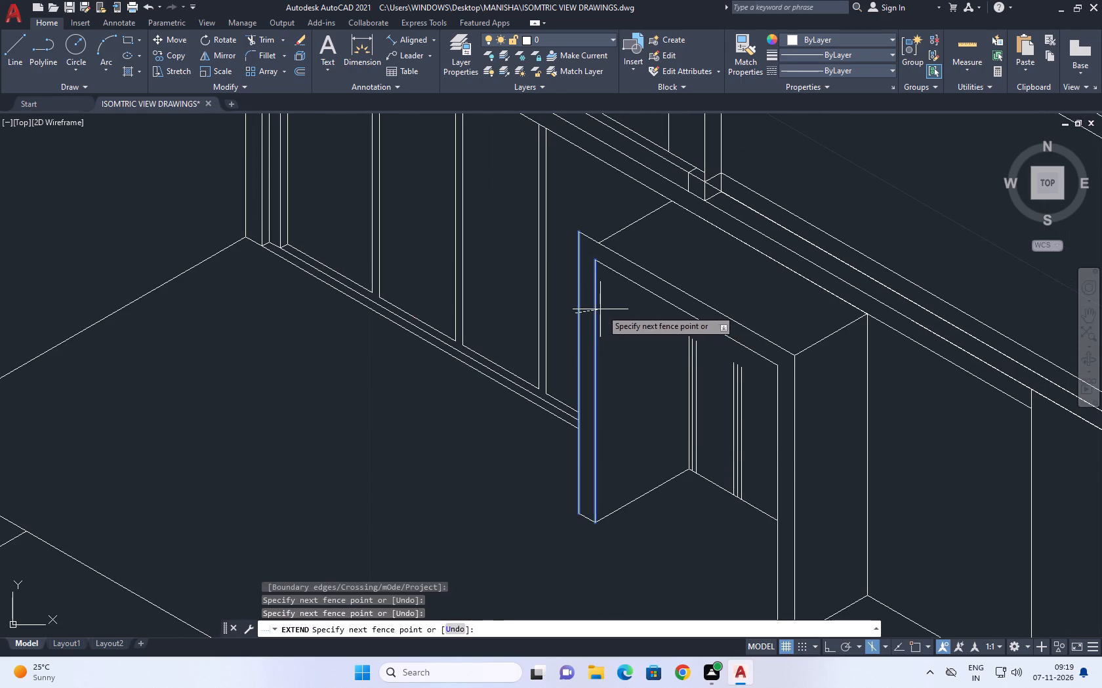
pyautogui.click(602, 309)
pyautogui.moveTo(659, 428); pyautogui.dragTo(657, 412, button='middle')
pyautogui.press('space')
# Move the far jamb's two vertical edges so the outer one's top meets the front end of the far receding top edge.
pyautogui.moveTo(630, 404); pyautogui.dragTo(664, 463, button='middle')
pyautogui.click(636, 346)
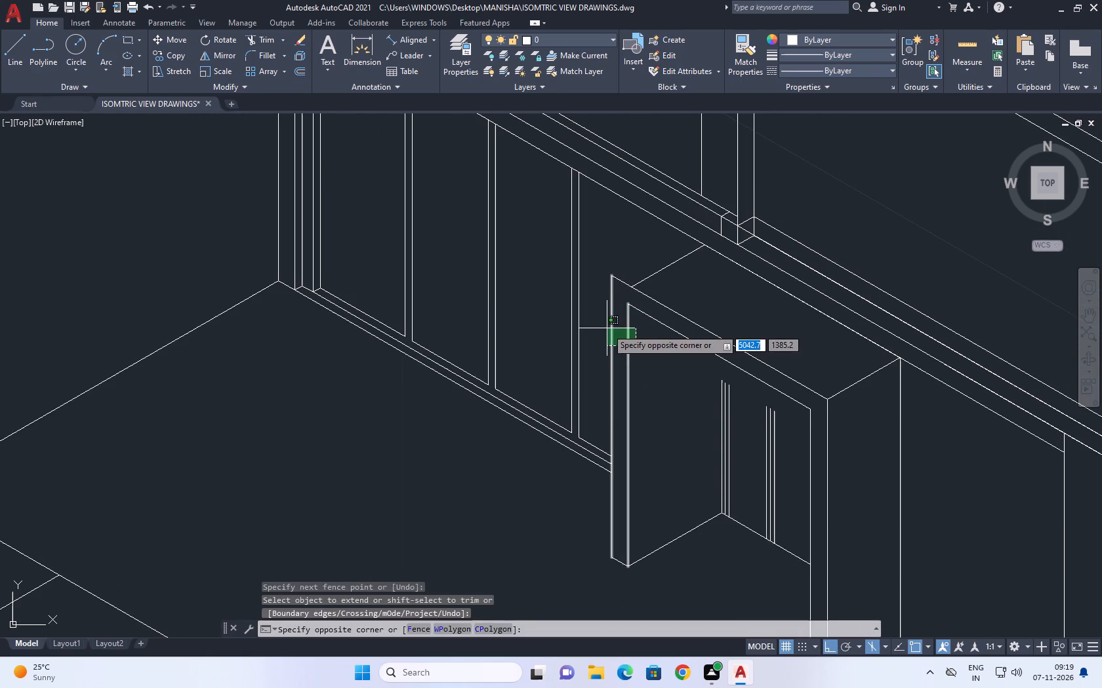
pyautogui.click(606, 328)
pyautogui.press('m')
pyautogui.press('space')
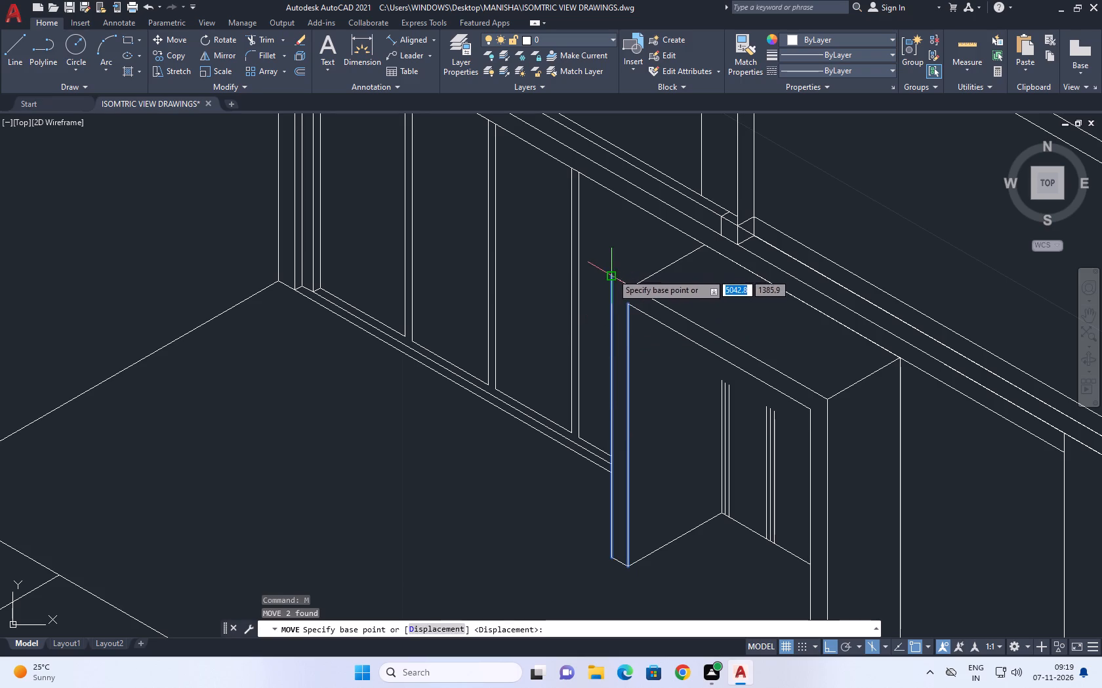
pyautogui.click(611, 275)
pyautogui.click(626, 286)
# Trim the overhanging far ends of the frame's front top edge and the opening's top edge at the far jamb's verticals.
pyautogui.scroll(2, 637, 297)
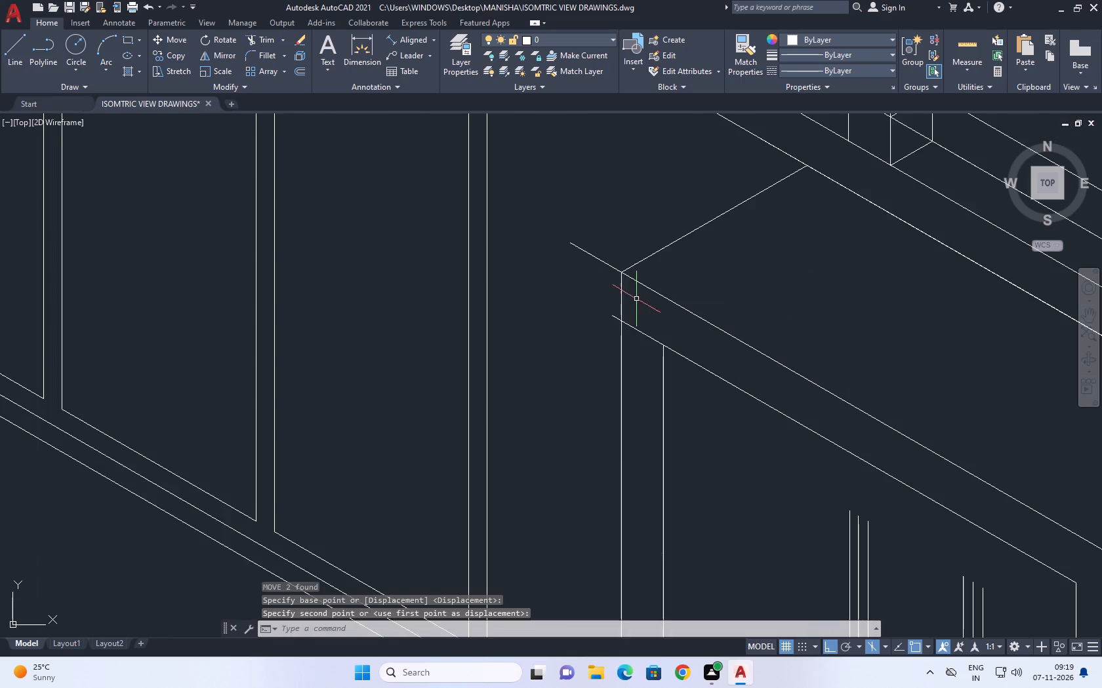
pyautogui.scroll(2, 634, 300)
pyautogui.moveTo(632, 299); pyautogui.dragTo(639, 312, button='middle')
pyautogui.write('TR')
pyautogui.press('space')
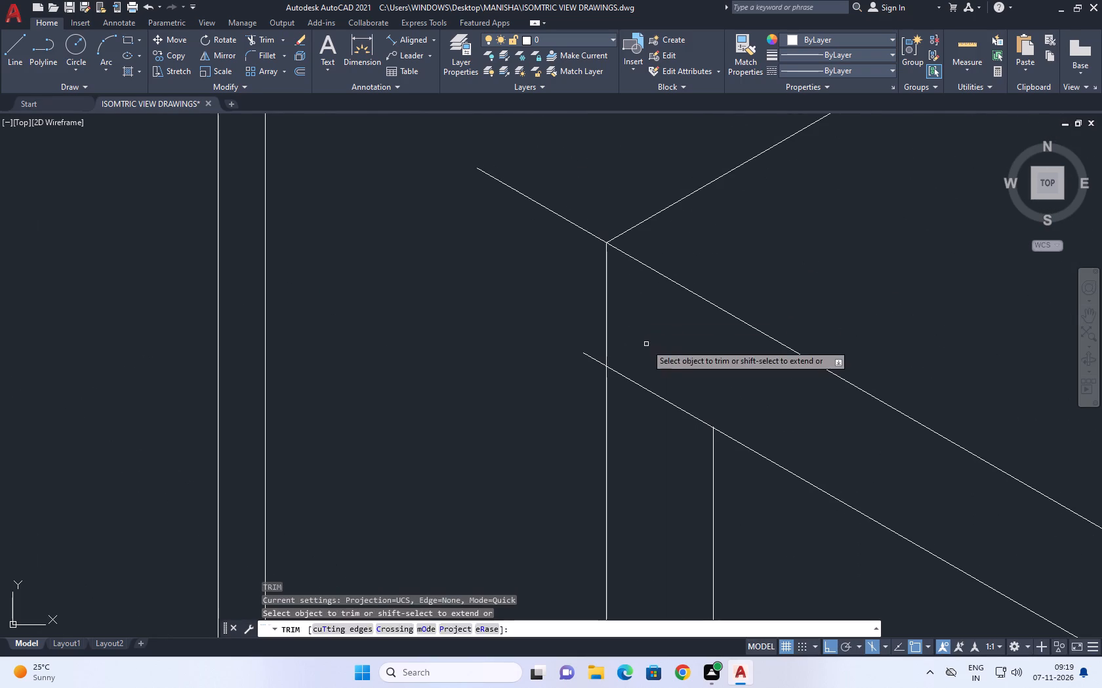
pyautogui.click(646, 345)
pyautogui.click(643, 429)
pyautogui.click(598, 350)
pyautogui.click(590, 381)
pyautogui.click(590, 204)
pyautogui.moveTo(569, 246); pyautogui.dragTo(565, 264)
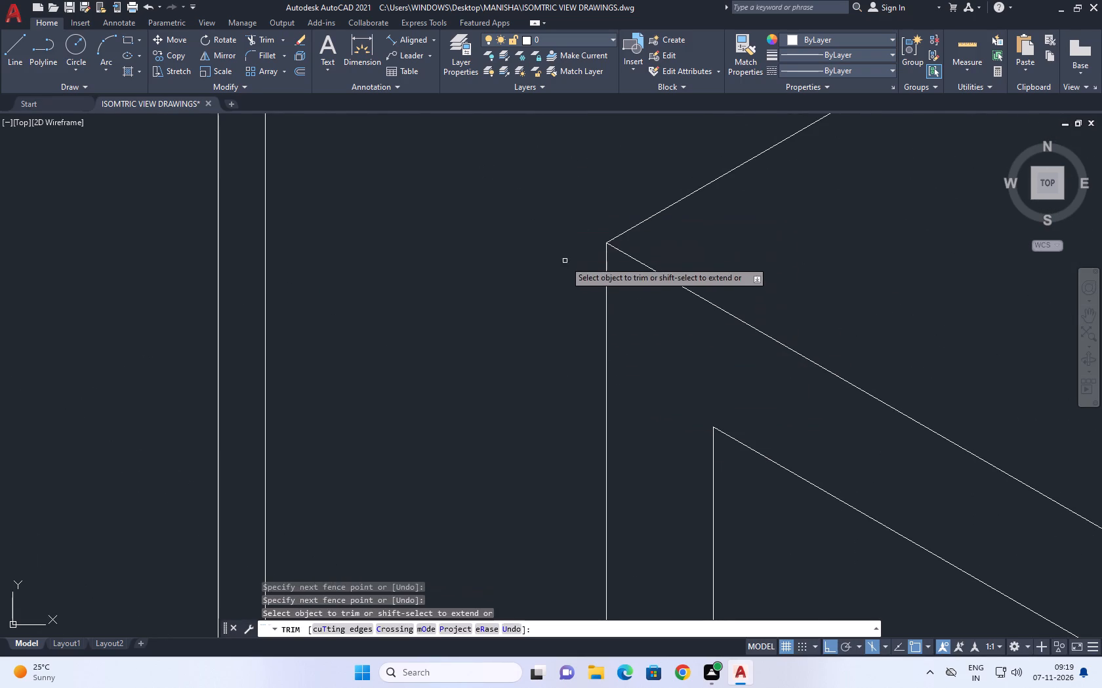
pyautogui.scroll(-7, 566, 244)
pyautogui.scroll(4, 607, 290)
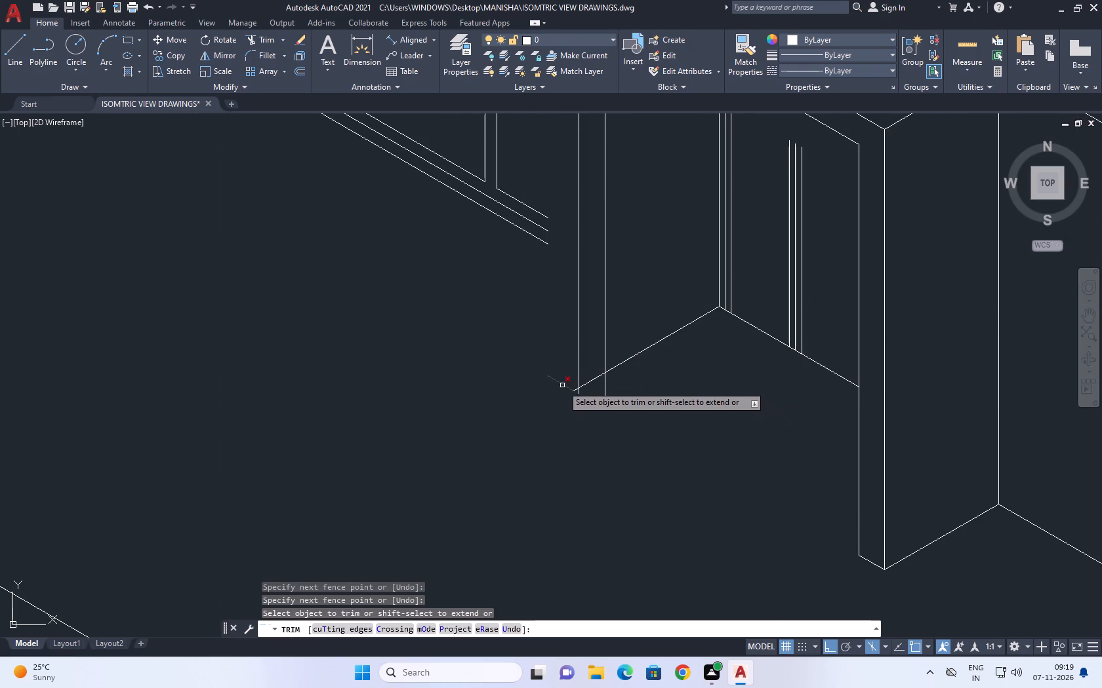
pyautogui.press('Escape')
# Move the far jamb's short bottom edge onto the bottom ends of its two shifted vertical edges.
pyautogui.scroll(2, 561, 383)
pyautogui.moveTo(560, 363); pyautogui.dragTo(551, 374)
pyautogui.click(518, 426)
pyautogui.press('m')
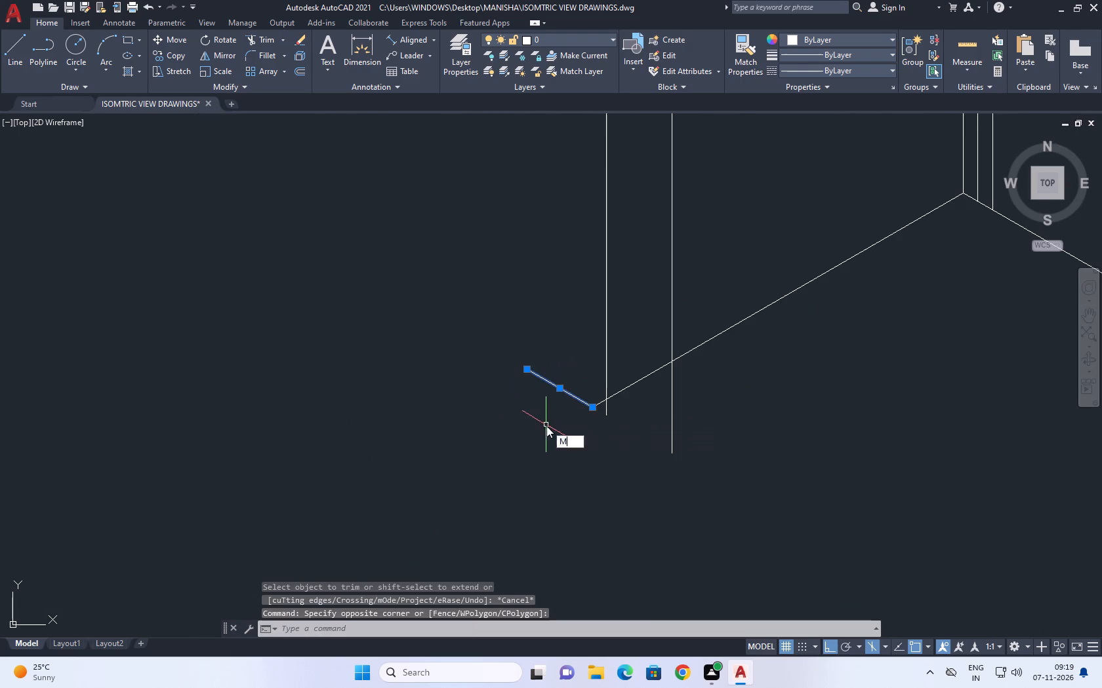
pyautogui.press('space')
pyautogui.click(593, 406)
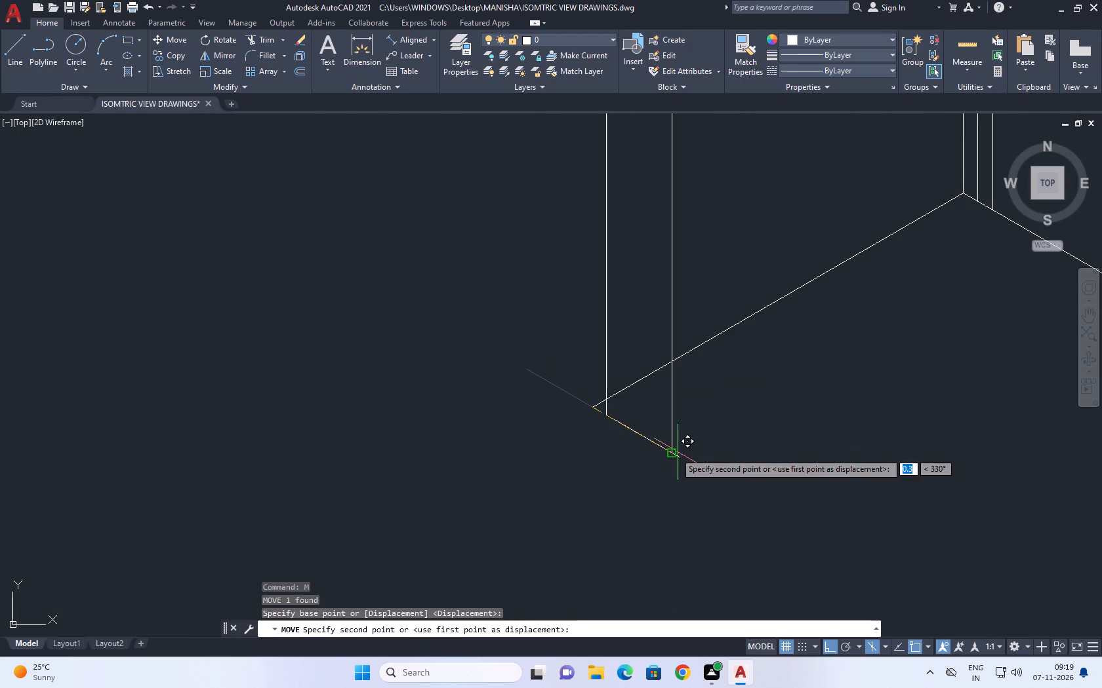
pyautogui.click(669, 452)
# Delete the old receding floor edge running from the far jamb to the doorway's rear corner.
pyautogui.click(735, 320)
pyautogui.click(711, 356)
pyautogui.moveTo(627, 355); pyautogui.dragTo(632, 364, button='middle')
pyautogui.scroll(-2, 632, 364)
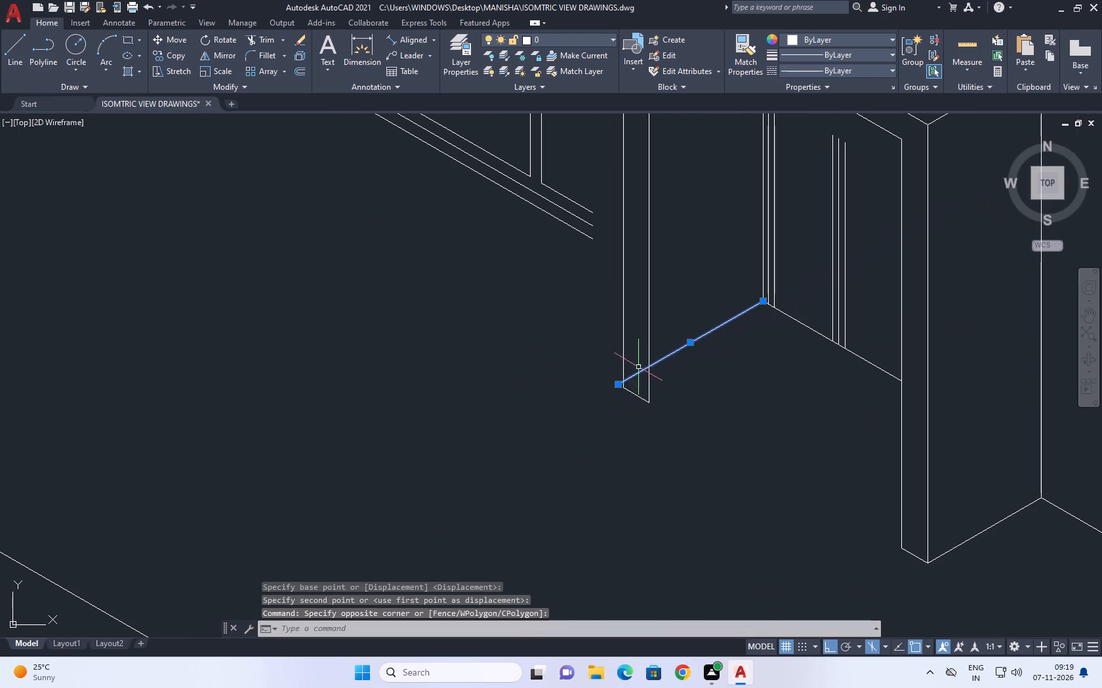
pyautogui.moveTo(668, 371); pyautogui.dragTo(697, 419, button='middle')
pyautogui.scroll(-1, 632, 433)
pyautogui.moveTo(600, 424); pyautogui.dragTo(611, 427, button='middle')
pyautogui.press('Delete')
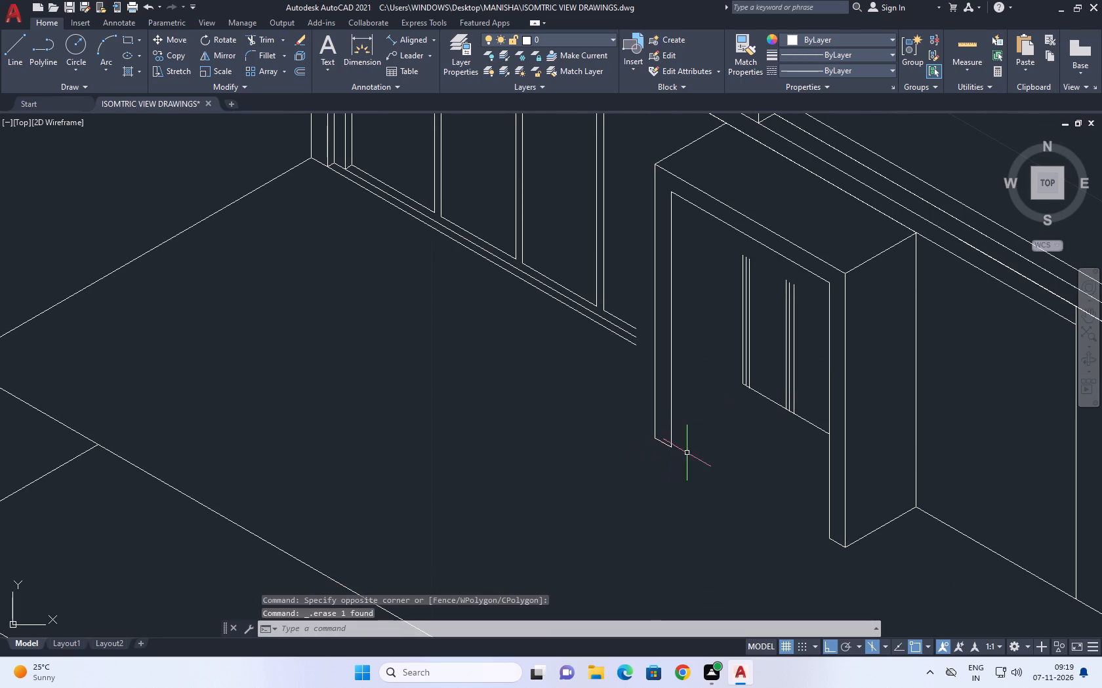
# Draw a receding isometric line from the far jamb's inner bottom corner to just past the doorway's rear base line.
pyautogui.moveTo(685, 419); pyautogui.dragTo(644, 433, button='middle')
pyautogui.press('l')
pyautogui.press('space')
pyautogui.scroll(1, 606, 439)
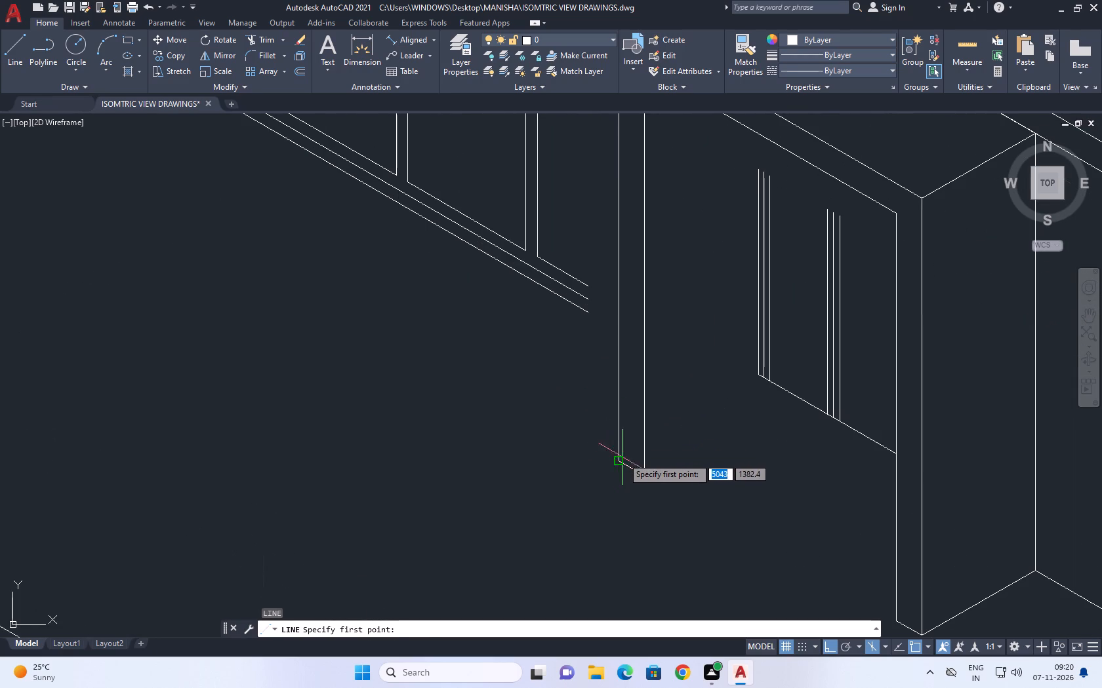
pyautogui.click(619, 457)
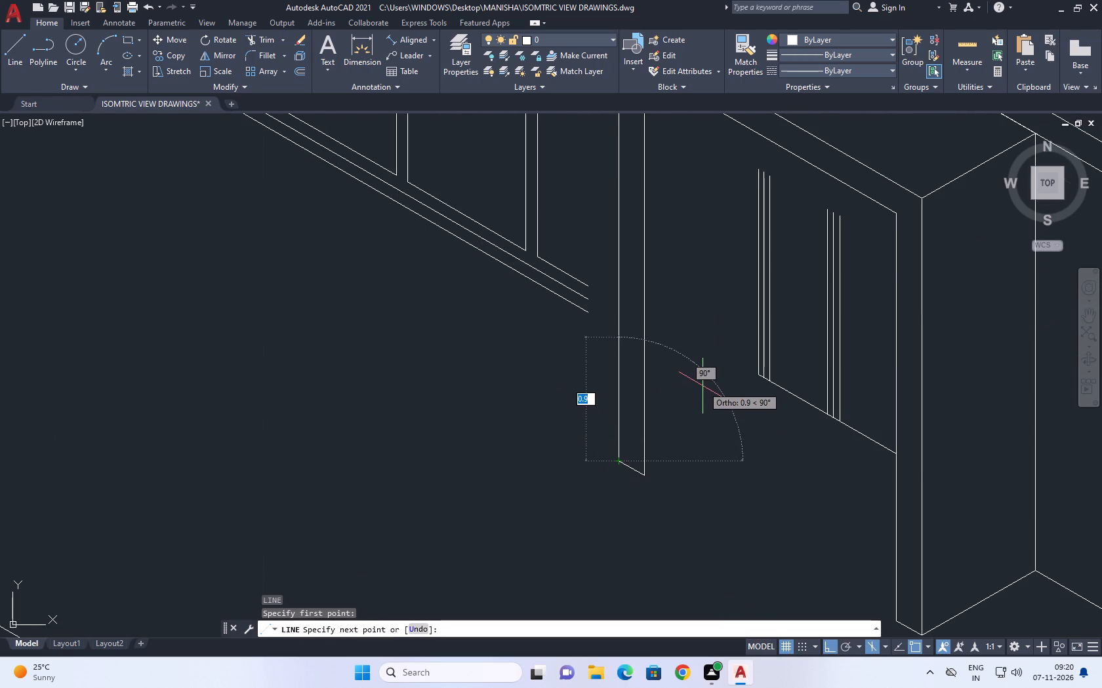
pyautogui.press('space')
pyautogui.press('space')
pyautogui.click(648, 474)
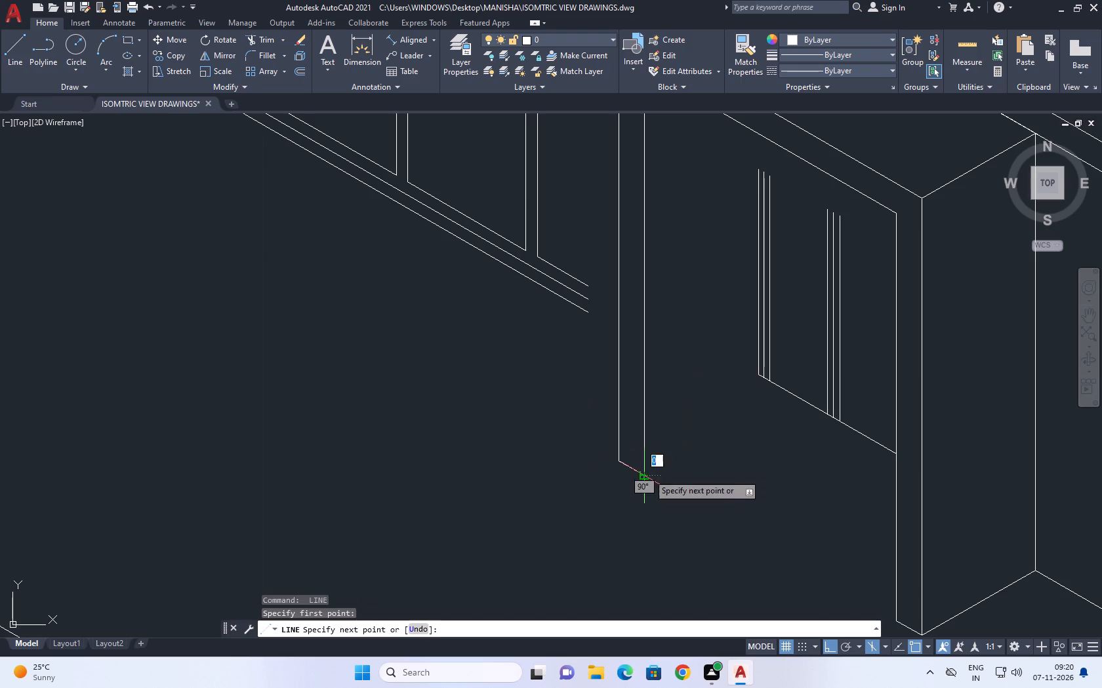
pyautogui.press('F6')
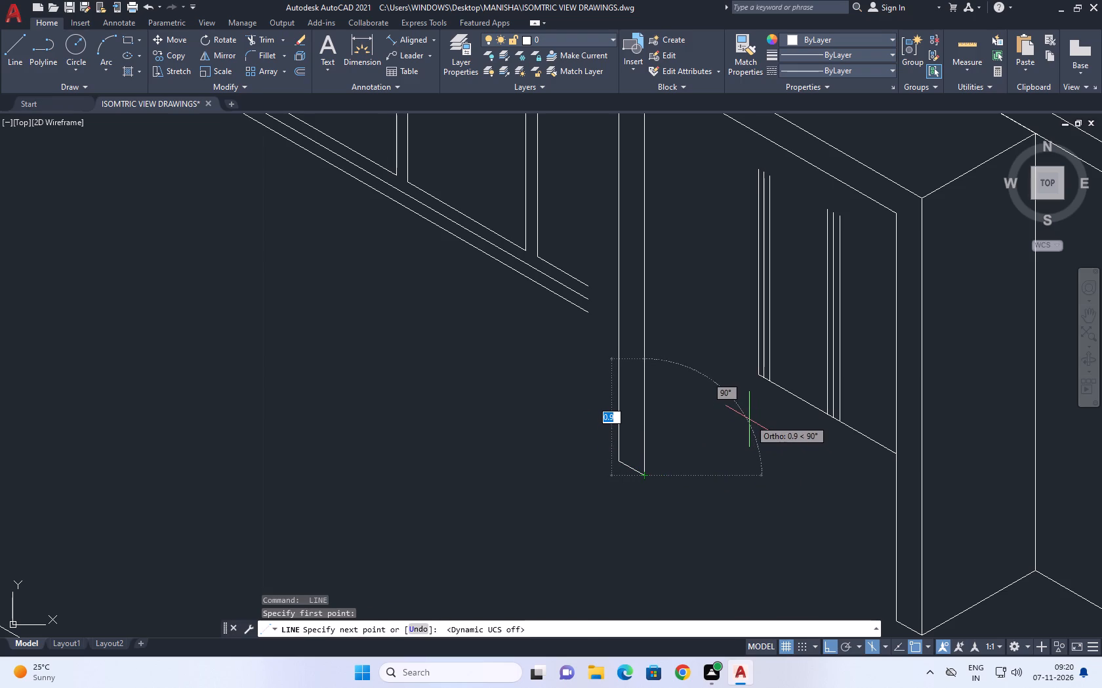
pyautogui.press('F6')
pyautogui.press('F5')
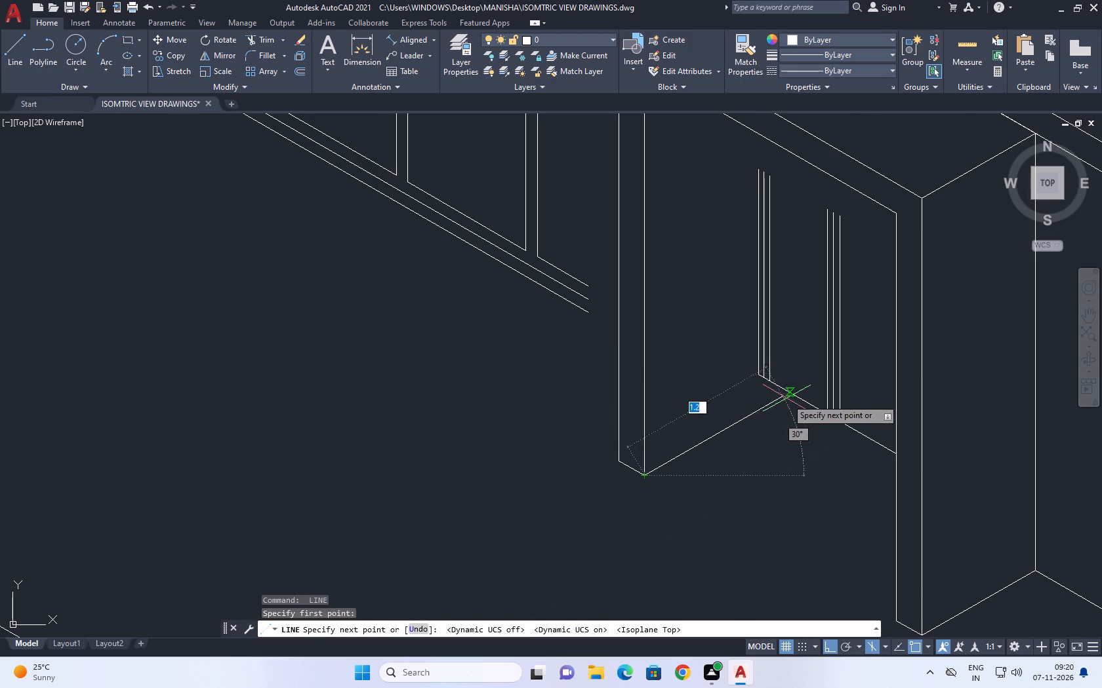
pyautogui.scroll(1, 788, 398)
pyautogui.click(819, 364)
pyautogui.press('space')
pyautogui.scroll(-2, 731, 382)
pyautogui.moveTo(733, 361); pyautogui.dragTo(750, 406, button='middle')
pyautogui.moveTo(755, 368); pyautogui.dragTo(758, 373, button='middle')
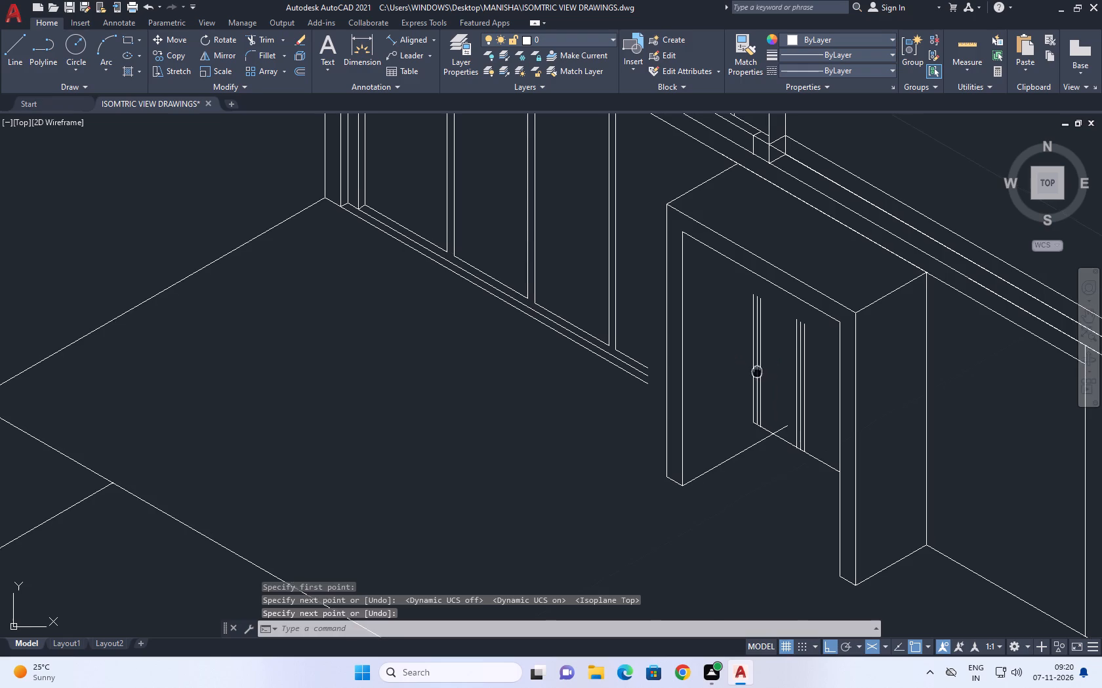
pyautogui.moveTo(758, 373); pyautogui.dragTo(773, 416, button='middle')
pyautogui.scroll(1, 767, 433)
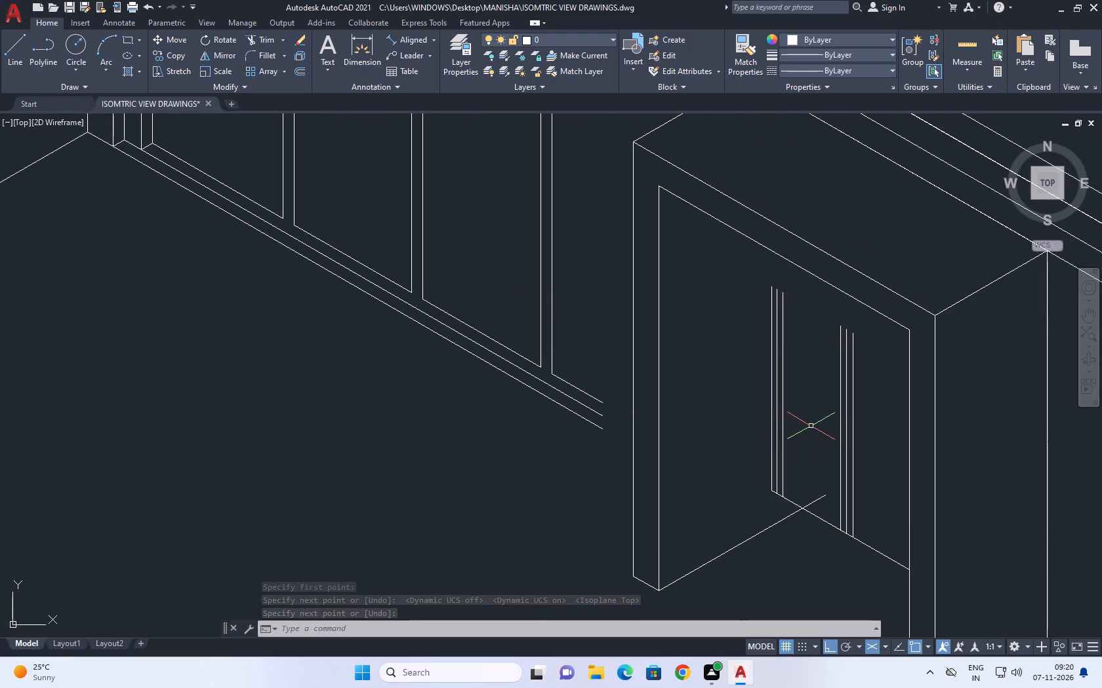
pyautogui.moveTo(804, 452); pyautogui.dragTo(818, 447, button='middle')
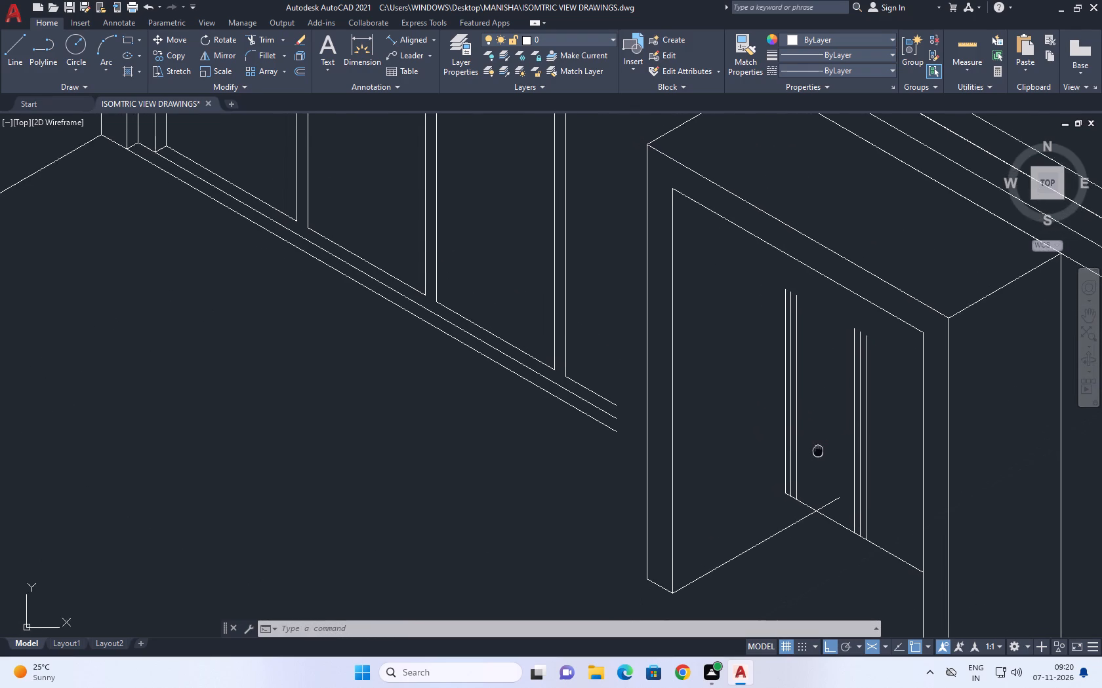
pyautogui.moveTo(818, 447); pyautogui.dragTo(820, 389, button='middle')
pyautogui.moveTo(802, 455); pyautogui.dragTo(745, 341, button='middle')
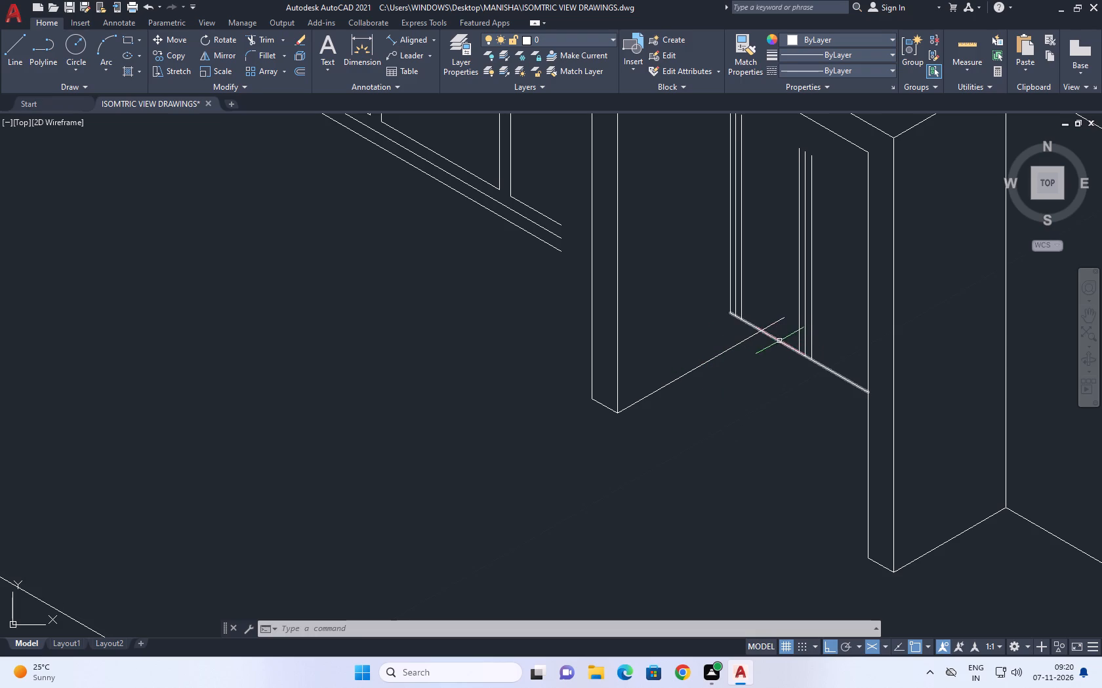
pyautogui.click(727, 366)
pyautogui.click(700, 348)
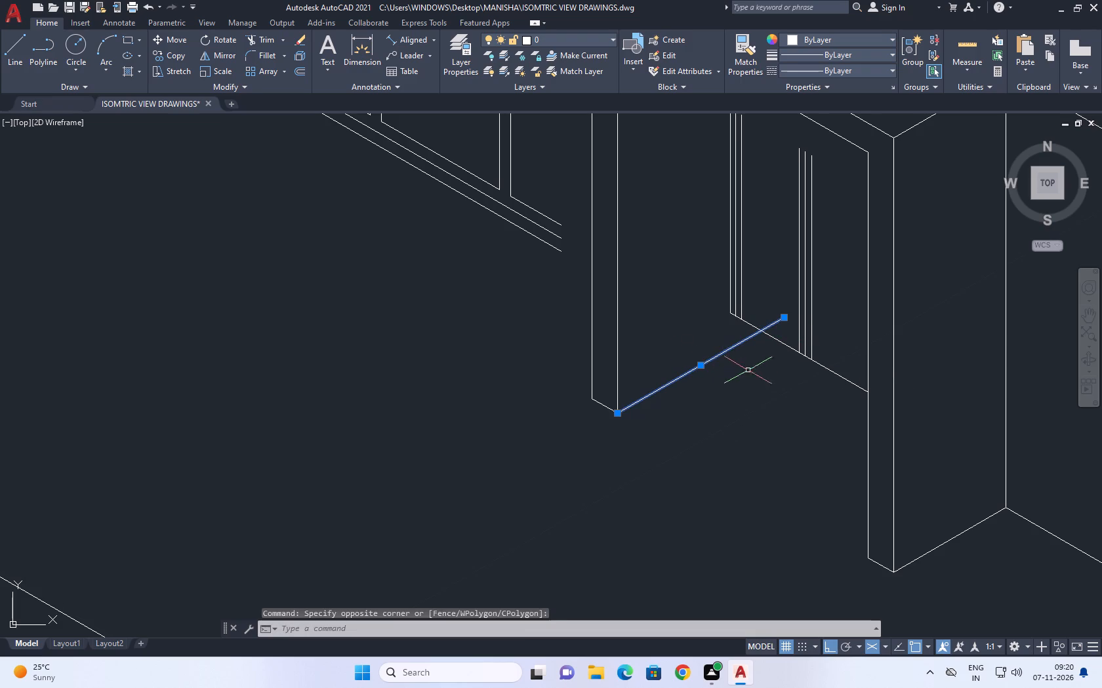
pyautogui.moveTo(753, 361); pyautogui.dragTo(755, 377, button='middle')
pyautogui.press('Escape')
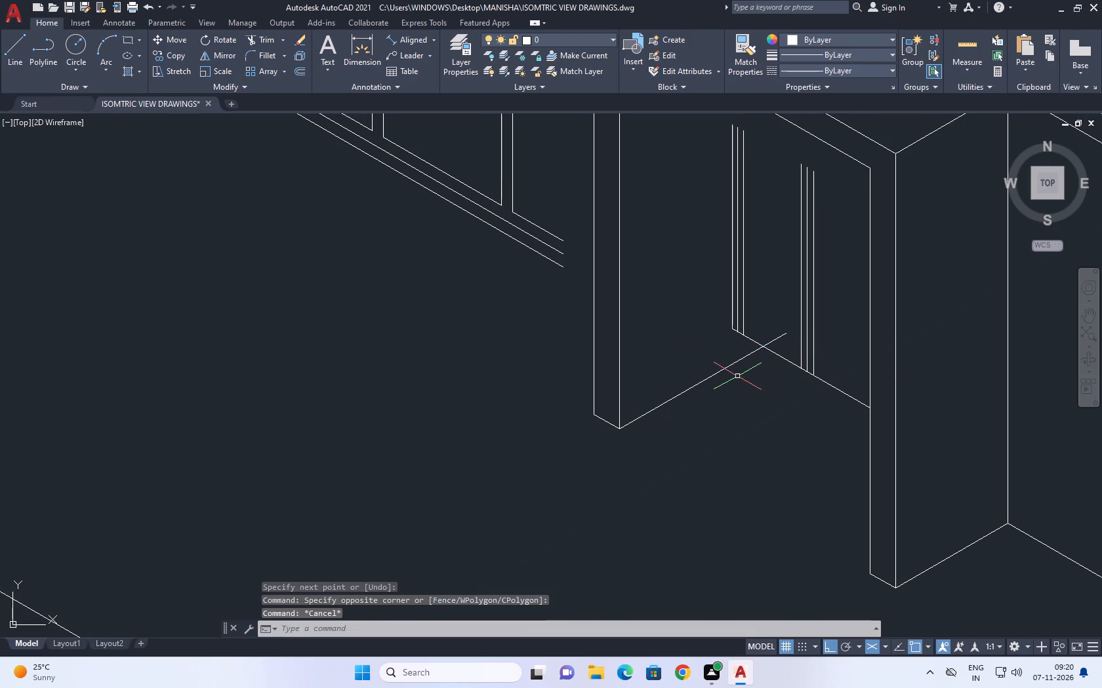
# Trim the new receding floor line and the rear base line where they cross to form a clean rear corner.
pyautogui.press('t')
pyautogui.press('r')
pyautogui.press('space')
pyautogui.click(745, 344)
pyautogui.click(778, 343)
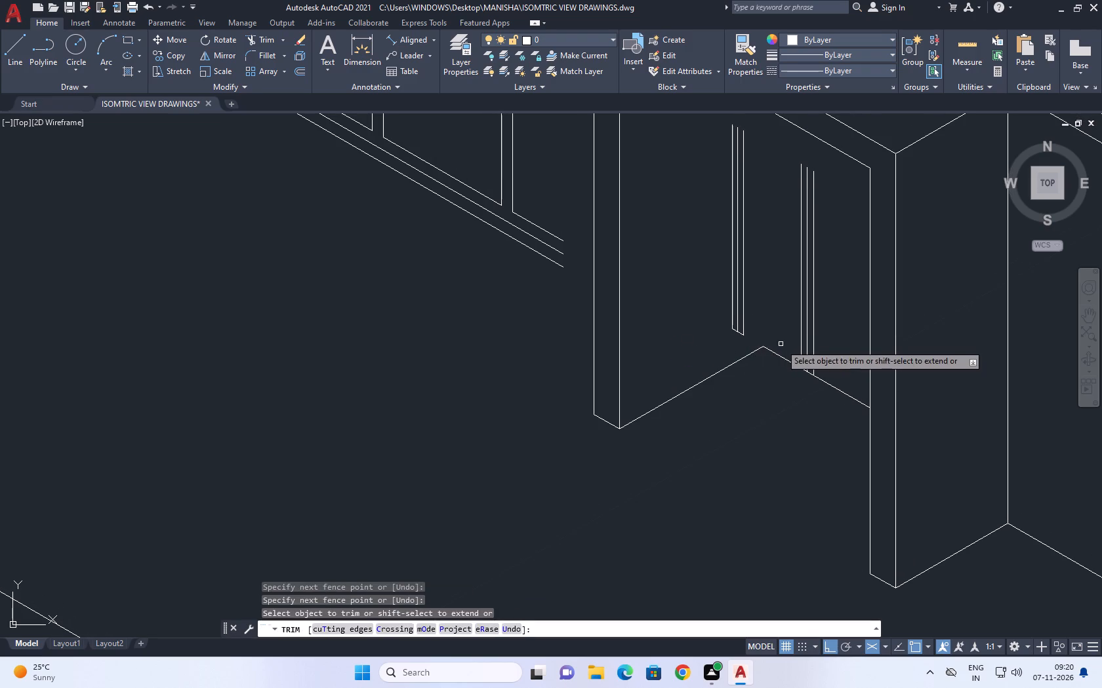
pyautogui.press('space')
# Move the three far mullion verticals and their leftover base segment onto the doorway's new rear floor corner.
pyautogui.click(753, 324)
pyautogui.moveTo(698, 299); pyautogui.dragTo(691, 292)
pyautogui.scroll(2, 736, 329)
pyautogui.click(731, 354)
pyautogui.moveTo(681, 290); pyautogui.dragTo(674, 288)
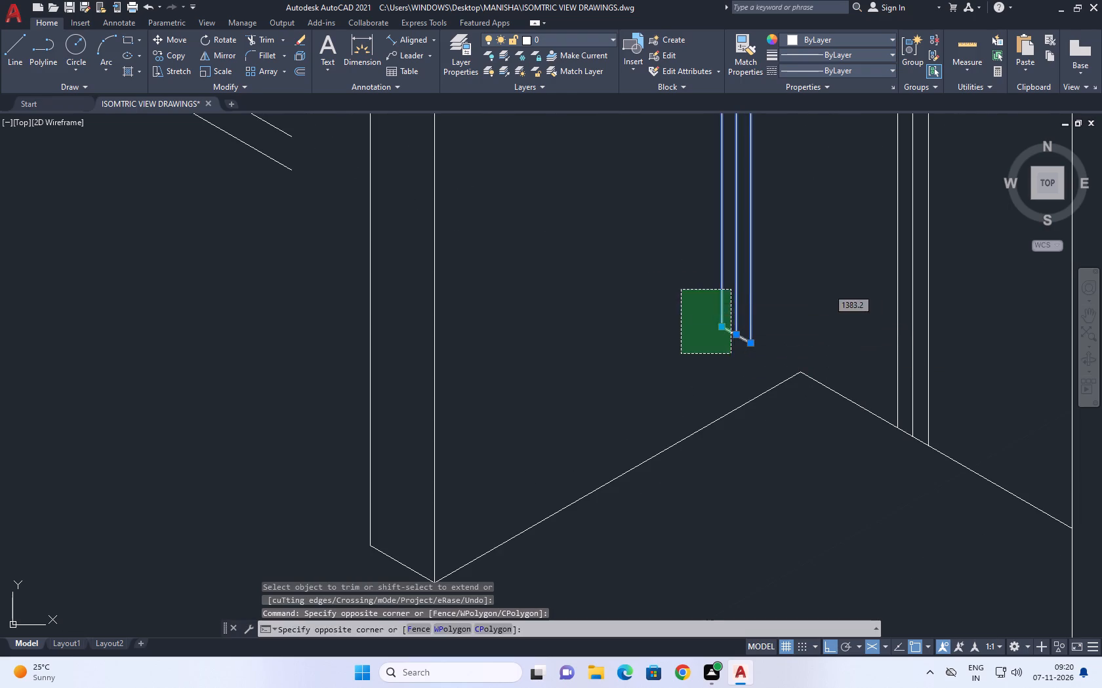
pyautogui.moveTo(674, 288); pyautogui.dragTo(673, 288)
pyautogui.press('m')
pyautogui.press('space')
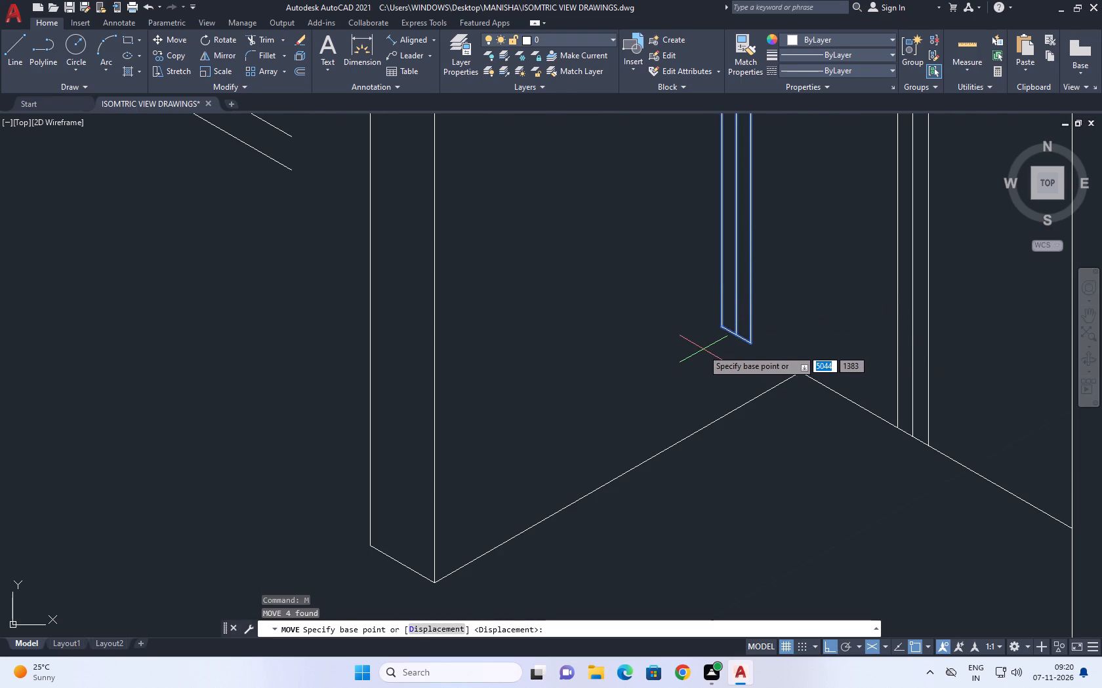
pyautogui.click(718, 324)
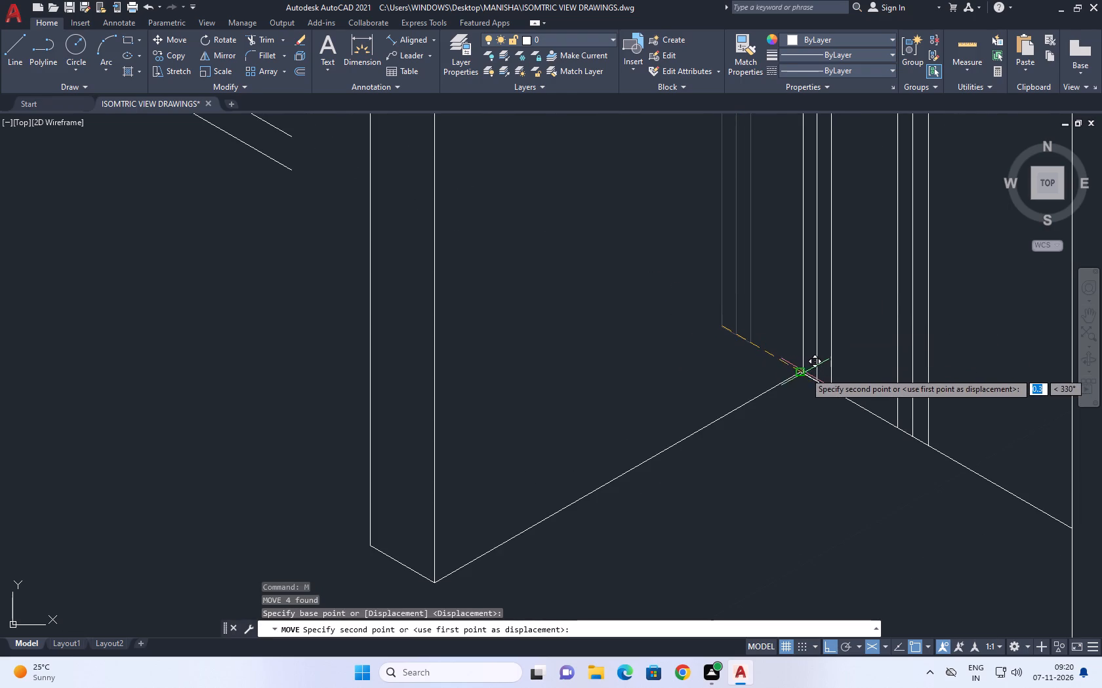
pyautogui.click(798, 371)
# Move the second group of three mullion verticals about 0.1 units along the rear base line toward the near jamb.
pyautogui.scroll(-2, 727, 393)
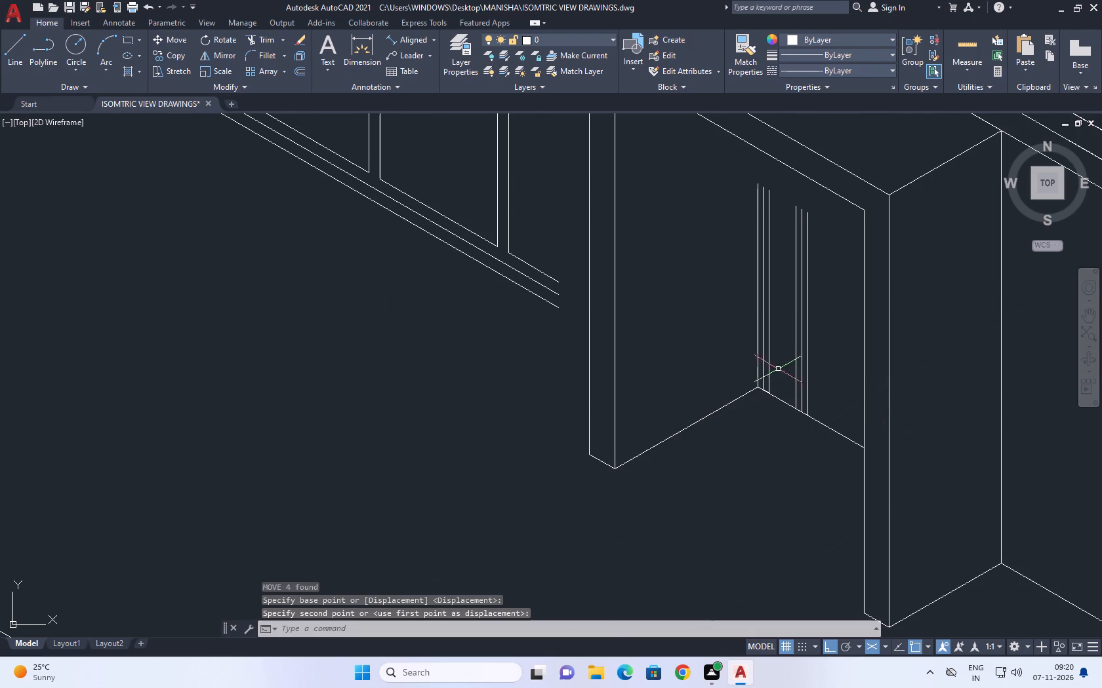
pyautogui.moveTo(777, 366); pyautogui.dragTo(861, 428, button='middle')
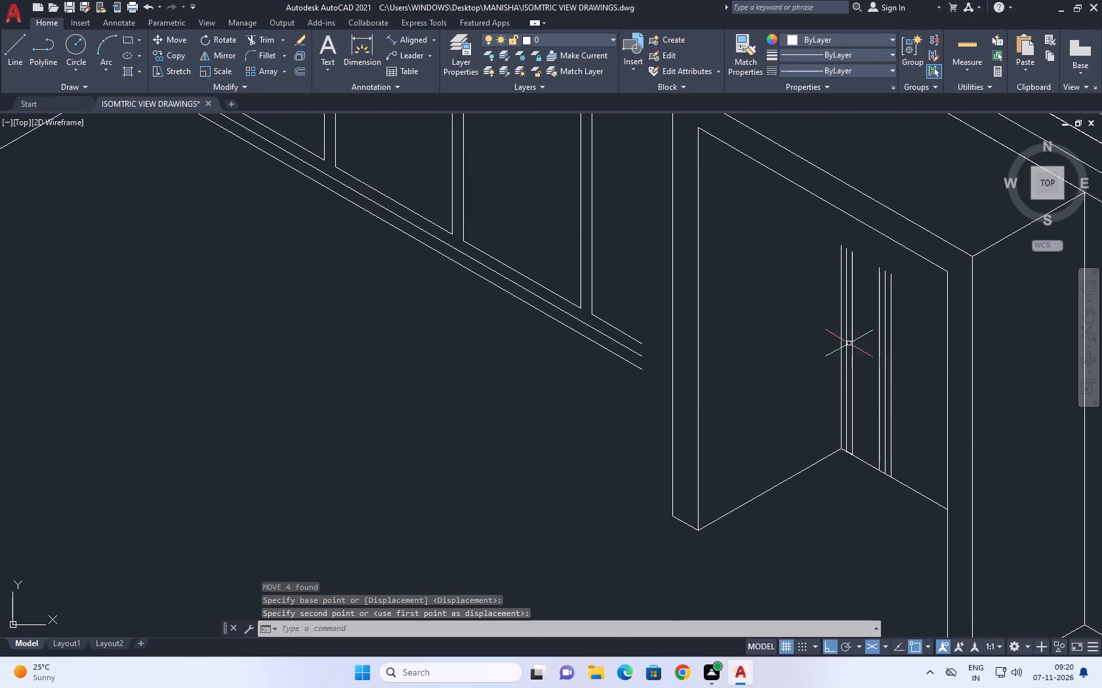
pyautogui.moveTo(847, 372); pyautogui.dragTo(828, 377, button='middle')
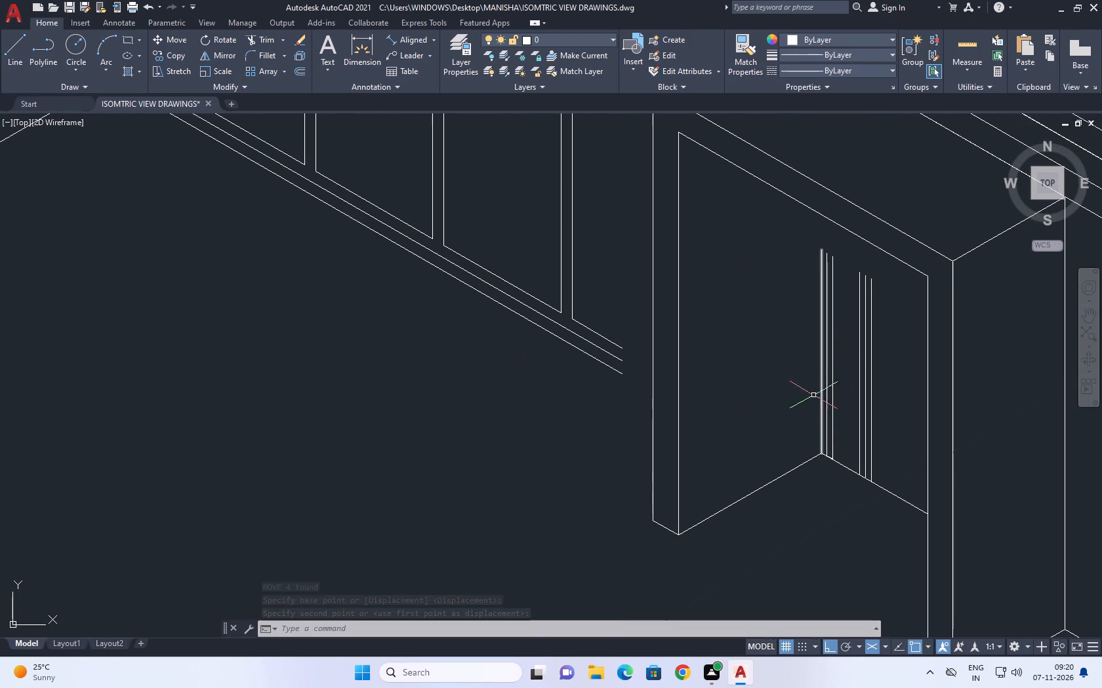
pyautogui.moveTo(748, 312); pyautogui.dragTo(754, 316, button='middle')
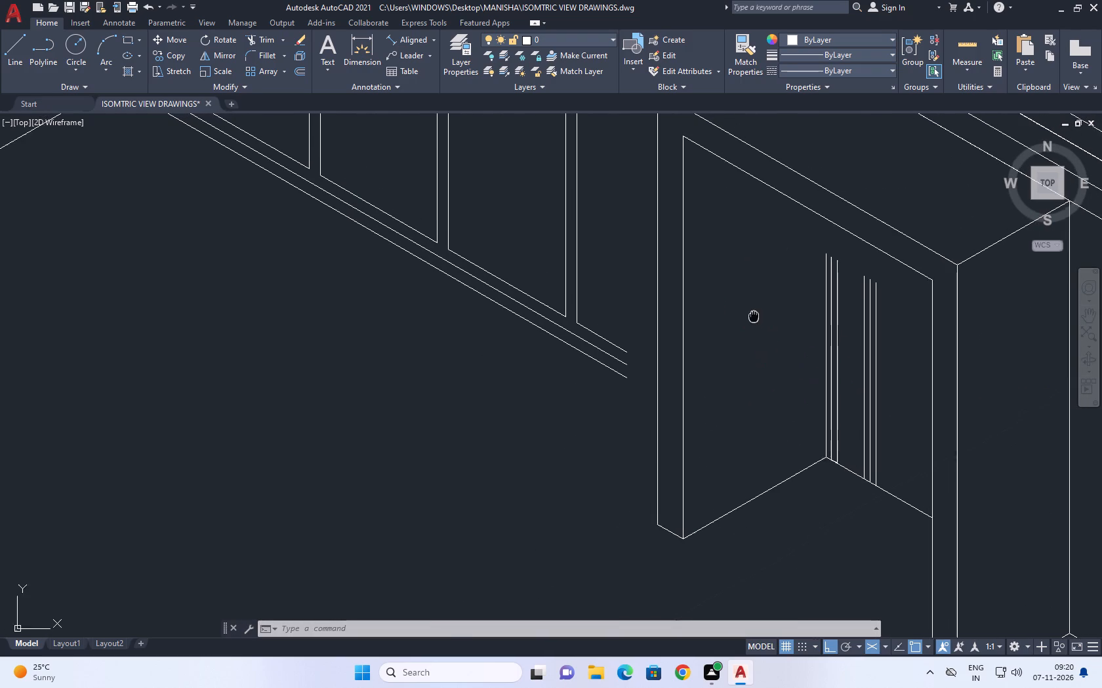
pyautogui.scroll(-1, 849, 376)
pyautogui.scroll(2, 868, 385)
pyautogui.click(868, 395)
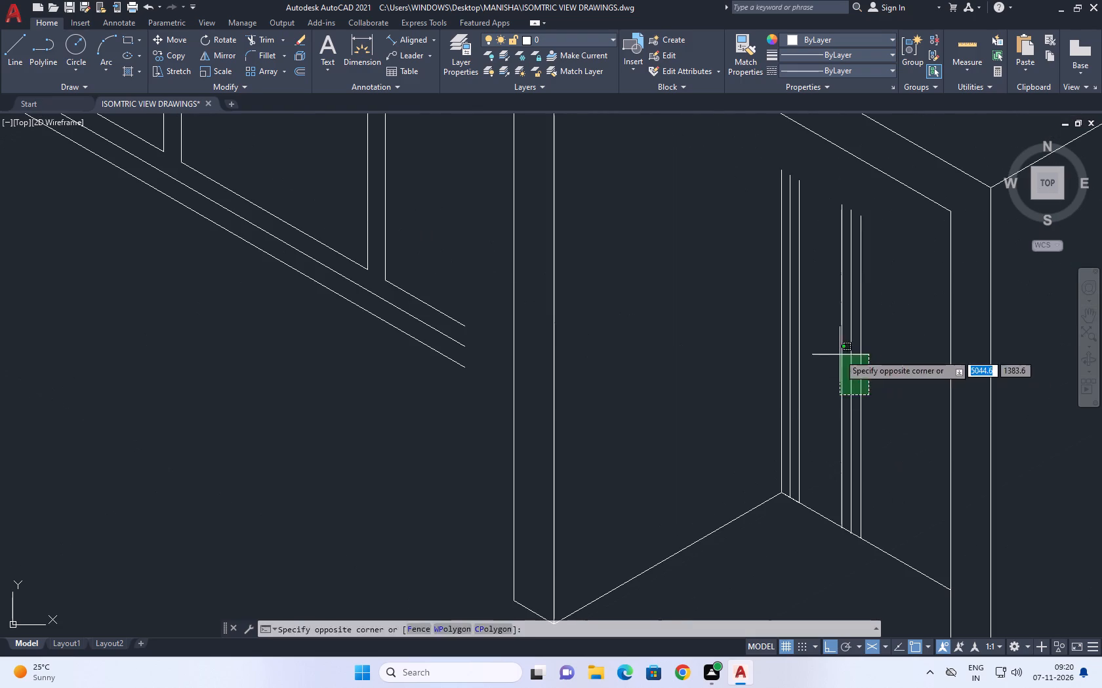
pyautogui.click(839, 353)
pyautogui.moveTo(884, 381); pyautogui.dragTo(852, 368, button='middle')
pyautogui.press('m')
pyautogui.press('space')
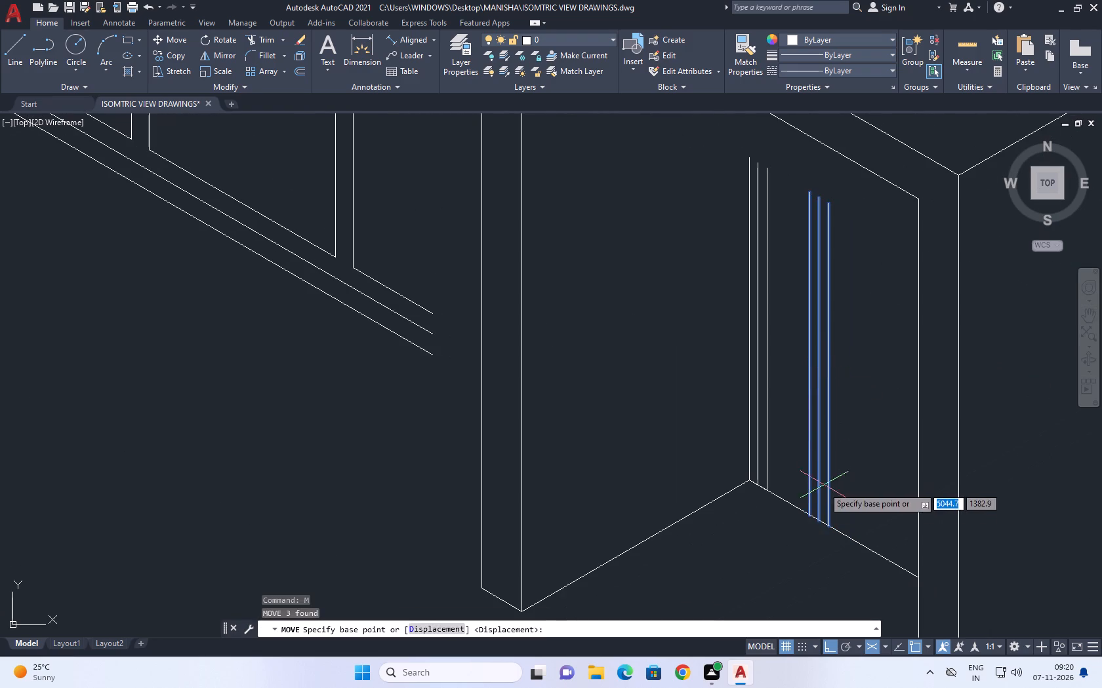
pyautogui.click(818, 522)
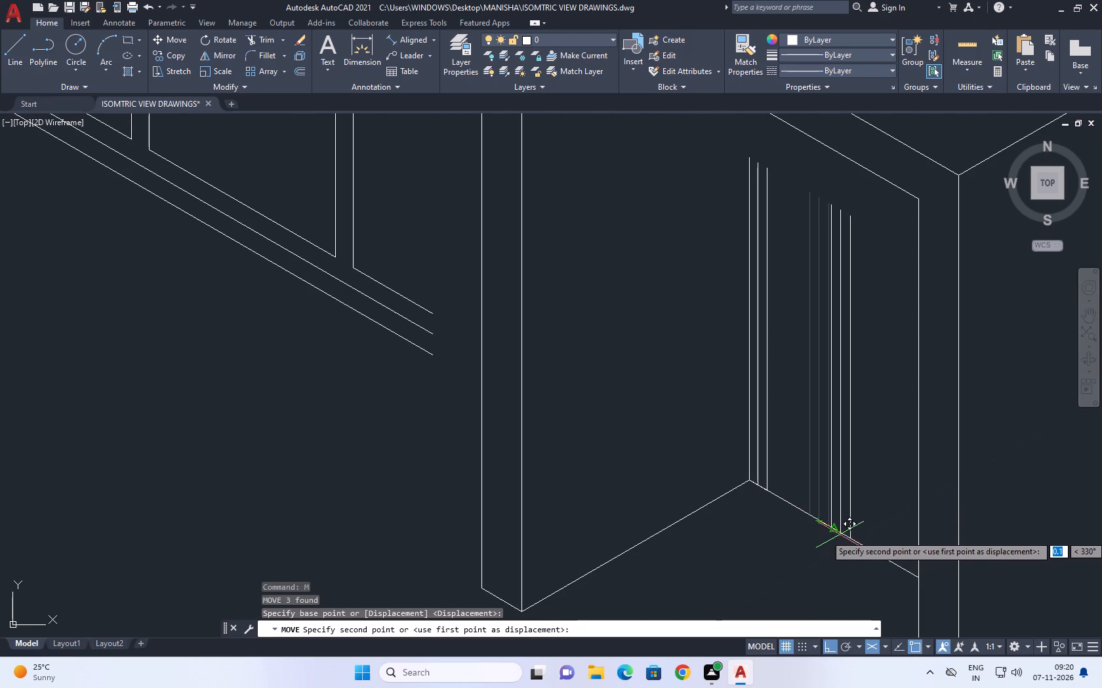
pyautogui.click(834, 529)
# Extend the three mullion verticals at the rear corner up to the opening's top edge.
pyautogui.moveTo(710, 312); pyautogui.dragTo(713, 360, button='middle')
pyautogui.write('EX')
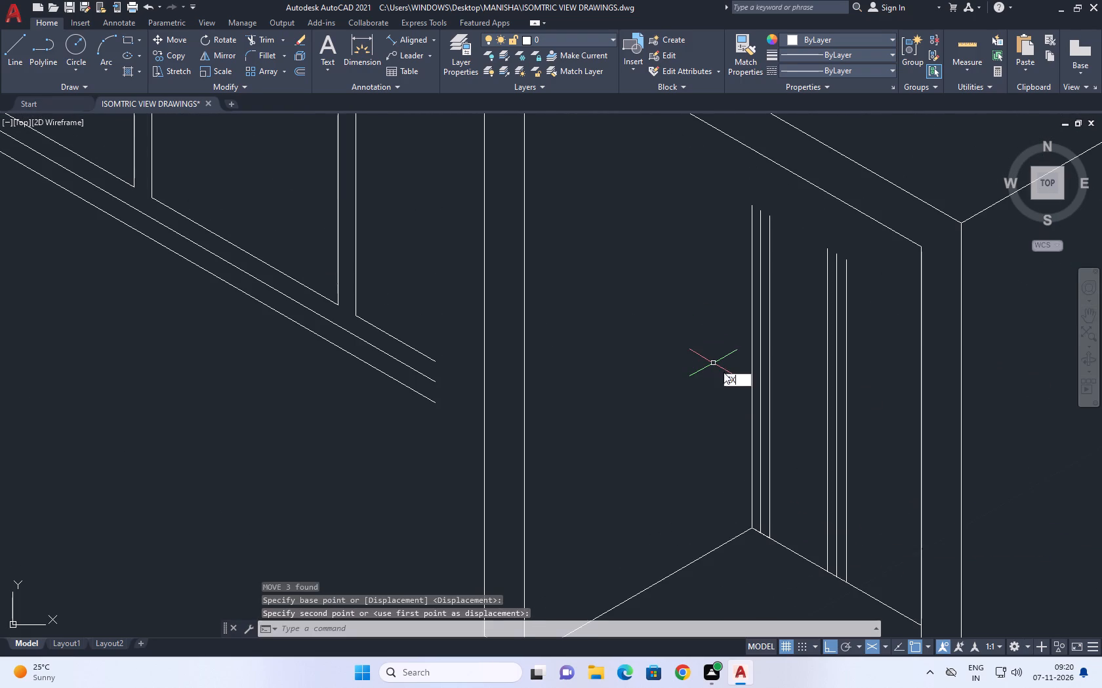
pyautogui.press('space')
pyautogui.click(804, 394)
pyautogui.click(720, 296)
pyautogui.press('Escape')
pyautogui.moveTo(741, 394); pyautogui.dragTo(672, 375, button='middle')
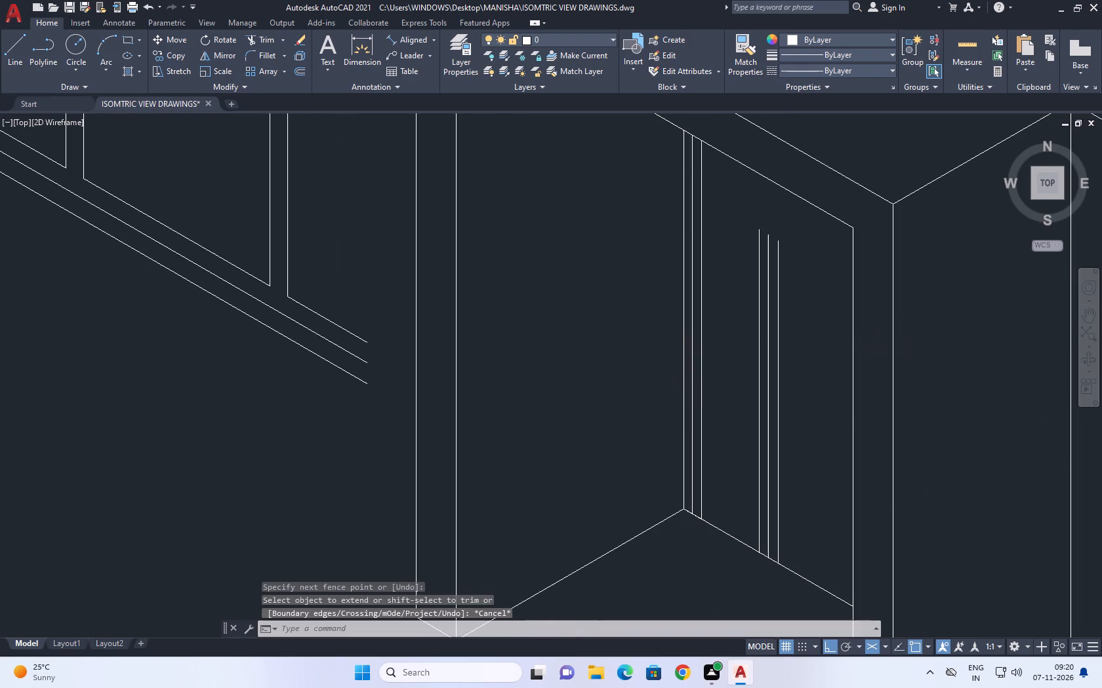
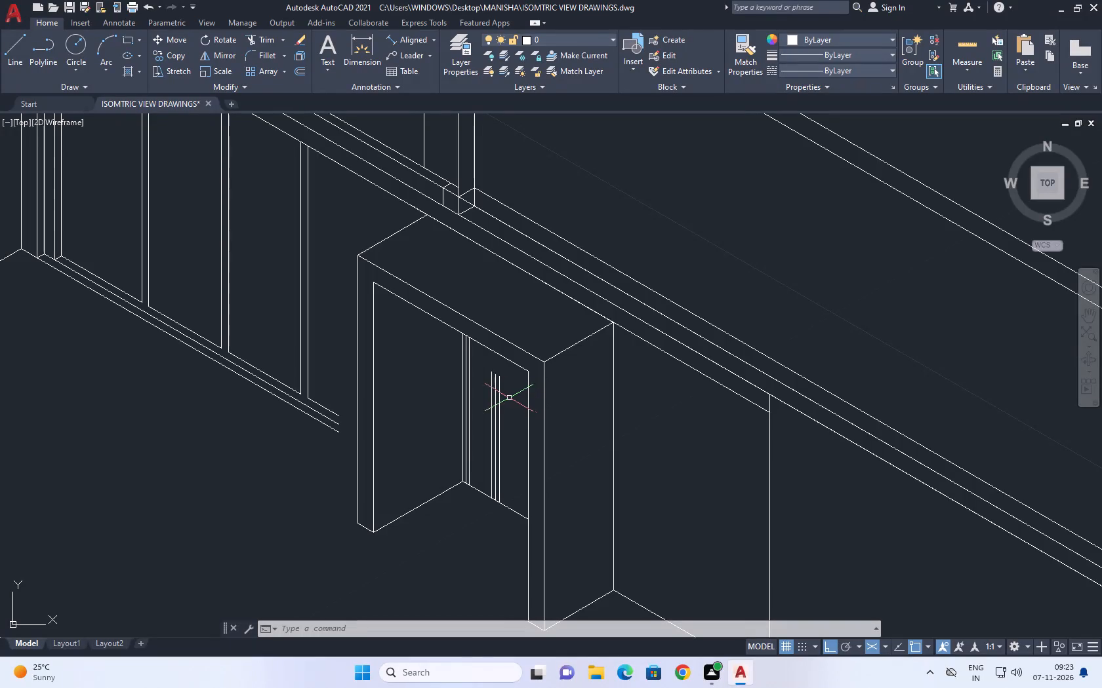
# Extend the second group of three mullion verticals up to the doorway opening's top edge.
pyautogui.press('e')
pyautogui.press('x')
pyautogui.press('space')
pyautogui.scroll(2, 503, 425)
pyautogui.click(449, 374)
pyautogui.click(513, 406)
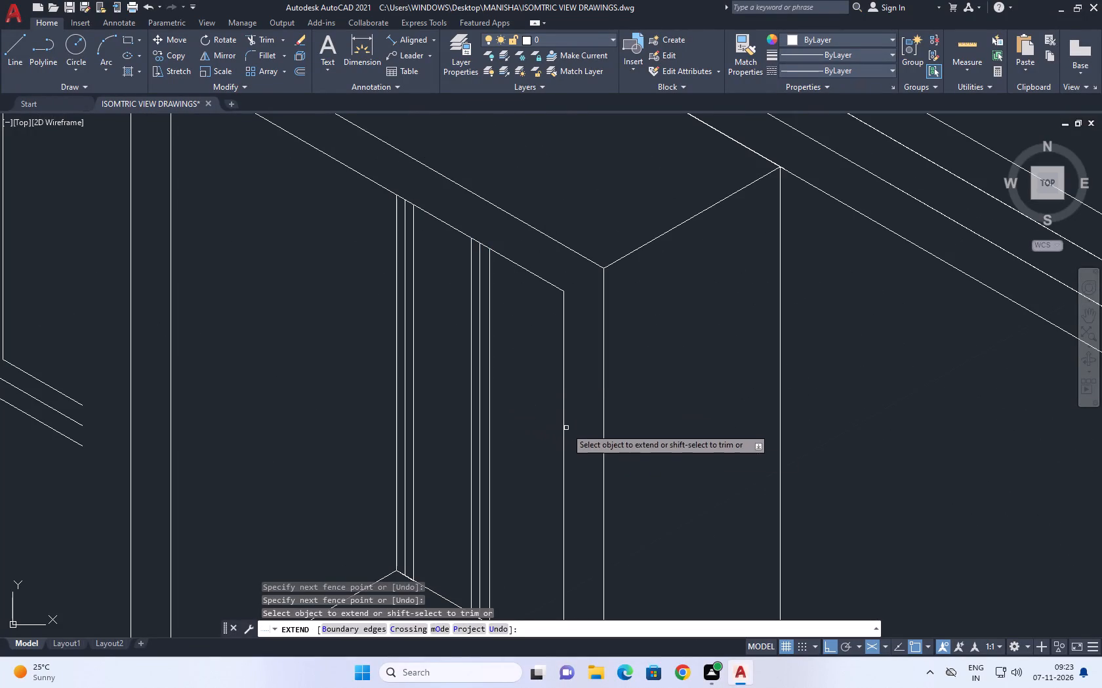
pyautogui.rightClick(638, 315)
pyautogui.click(682, 341)
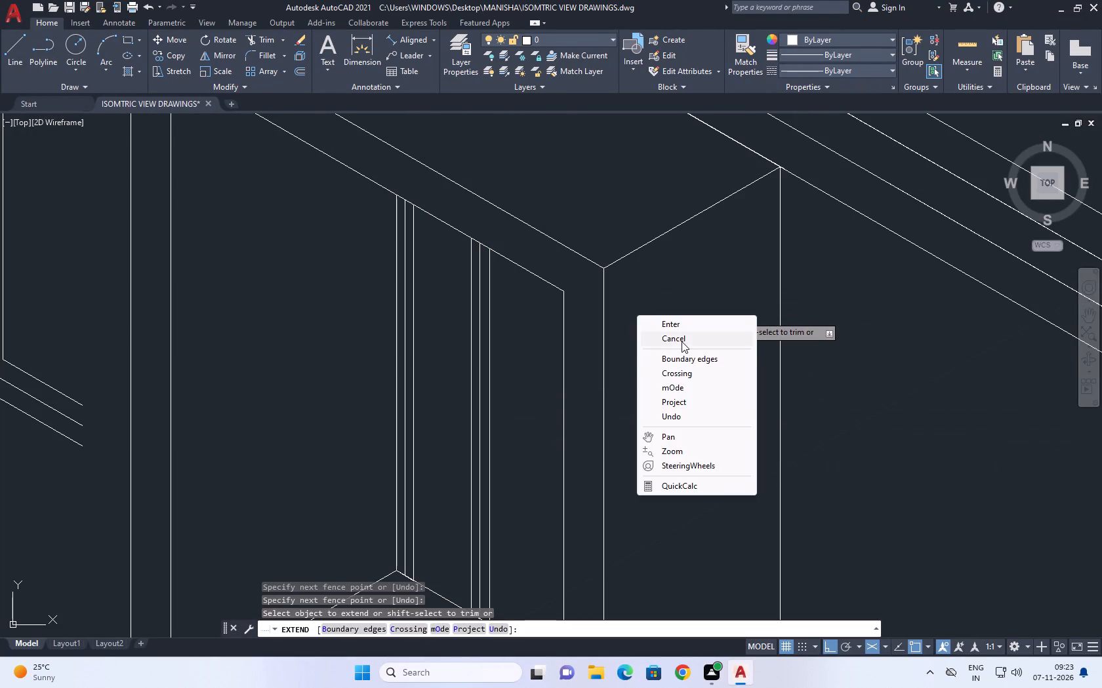
# Erase the two mullion verticals beside the doorway's rear corner vertical, keeping the corner line.
pyautogui.scroll(-2, 529, 314)
pyautogui.moveTo(489, 334); pyautogui.dragTo(503, 332, button='middle')
pyautogui.scroll(3, 481, 398)
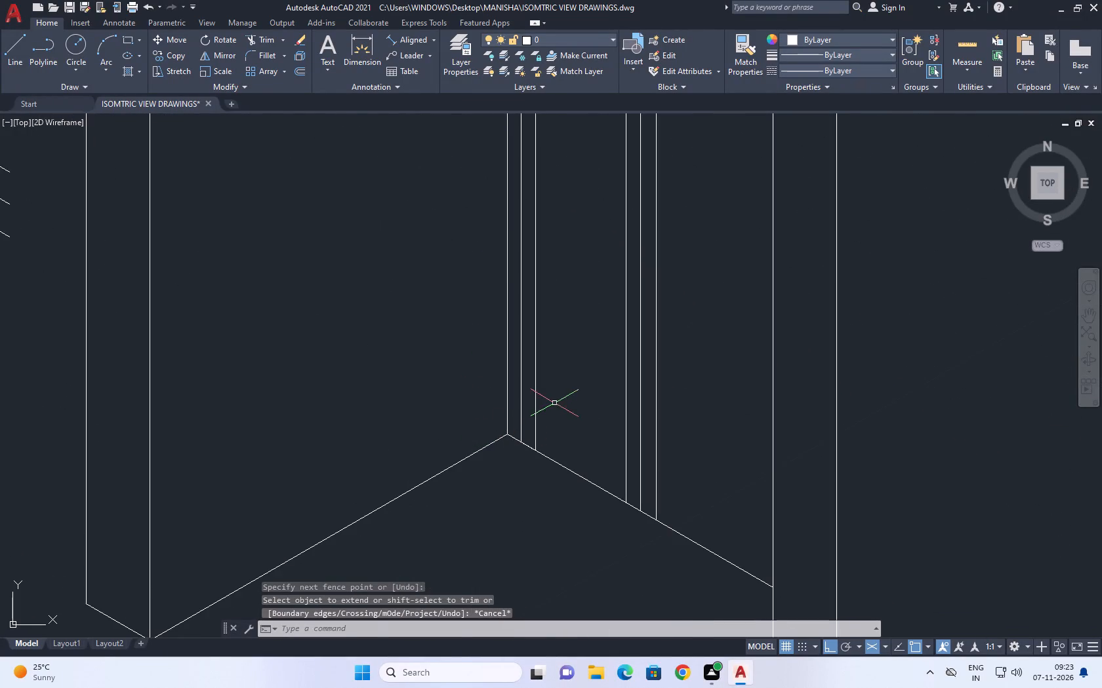
pyautogui.scroll(3, 552, 403)
pyautogui.moveTo(541, 398); pyautogui.dragTo(512, 391)
pyautogui.moveTo(403, 383); pyautogui.dragTo(418, 384)
pyautogui.moveTo(542, 353); pyautogui.dragTo(556, 357, button='right')
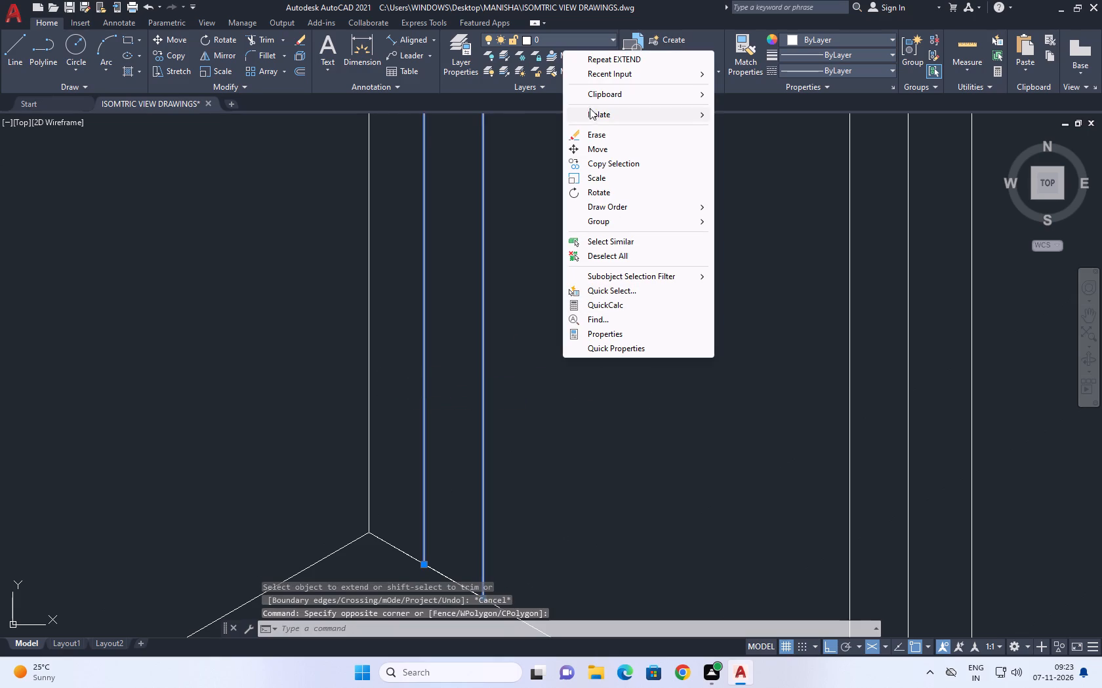
pyautogui.click(596, 138)
# Copy the doorway's rear corner vertical a very short distance toward the second mullion group to form a narrow pair.
pyautogui.moveTo(418, 310); pyautogui.dragTo(407, 318)
pyautogui.moveTo(331, 321); pyautogui.dragTo(348, 321)
pyautogui.scroll(-3, 425, 308)
pyautogui.moveTo(436, 286); pyautogui.dragTo(442, 294, button='middle')
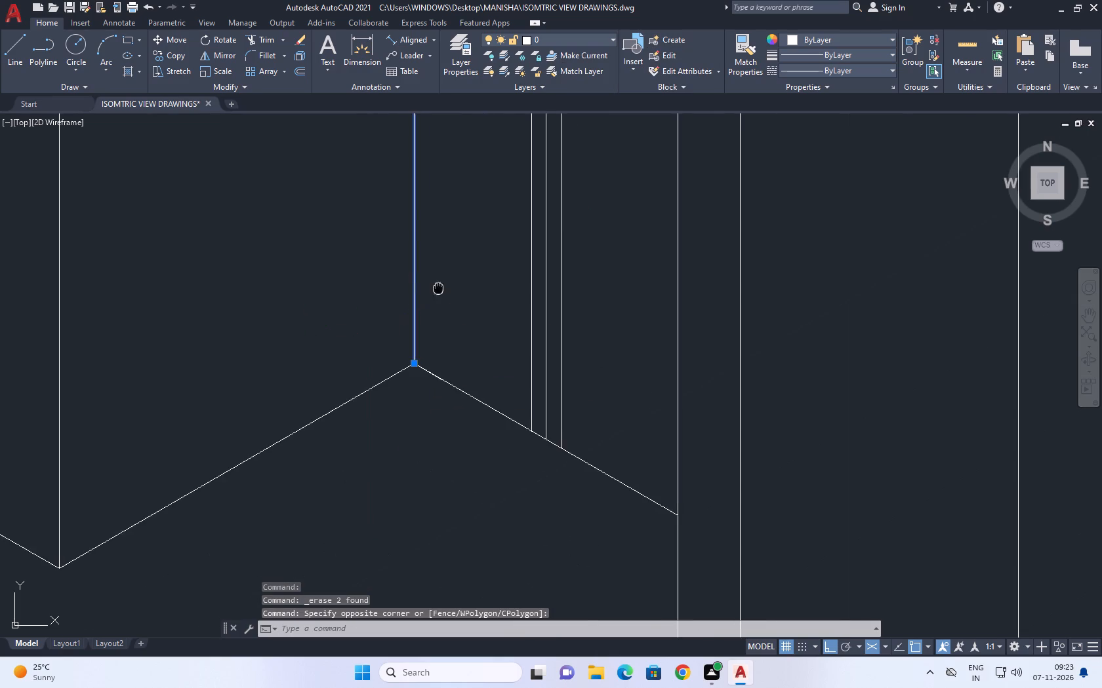
pyautogui.moveTo(442, 294); pyautogui.dragTo(527, 500, button='middle')
pyautogui.press('c')
pyautogui.press('o')
pyautogui.press('space')
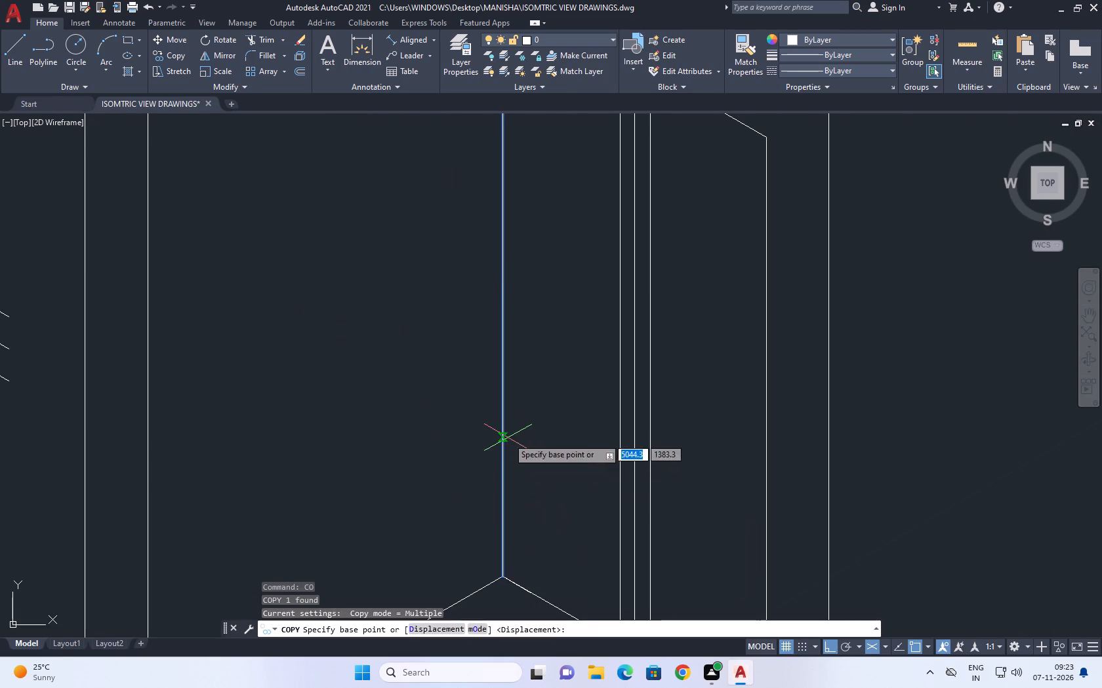
pyautogui.click(508, 438)
pyautogui.click(517, 438)
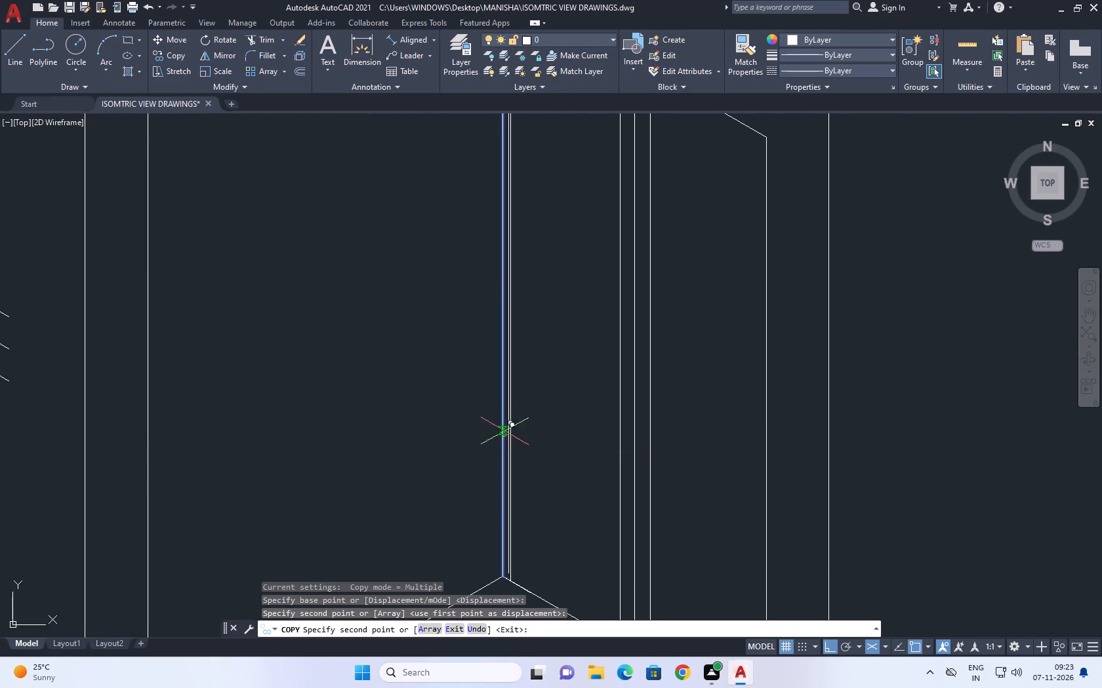
pyautogui.press('Escape')
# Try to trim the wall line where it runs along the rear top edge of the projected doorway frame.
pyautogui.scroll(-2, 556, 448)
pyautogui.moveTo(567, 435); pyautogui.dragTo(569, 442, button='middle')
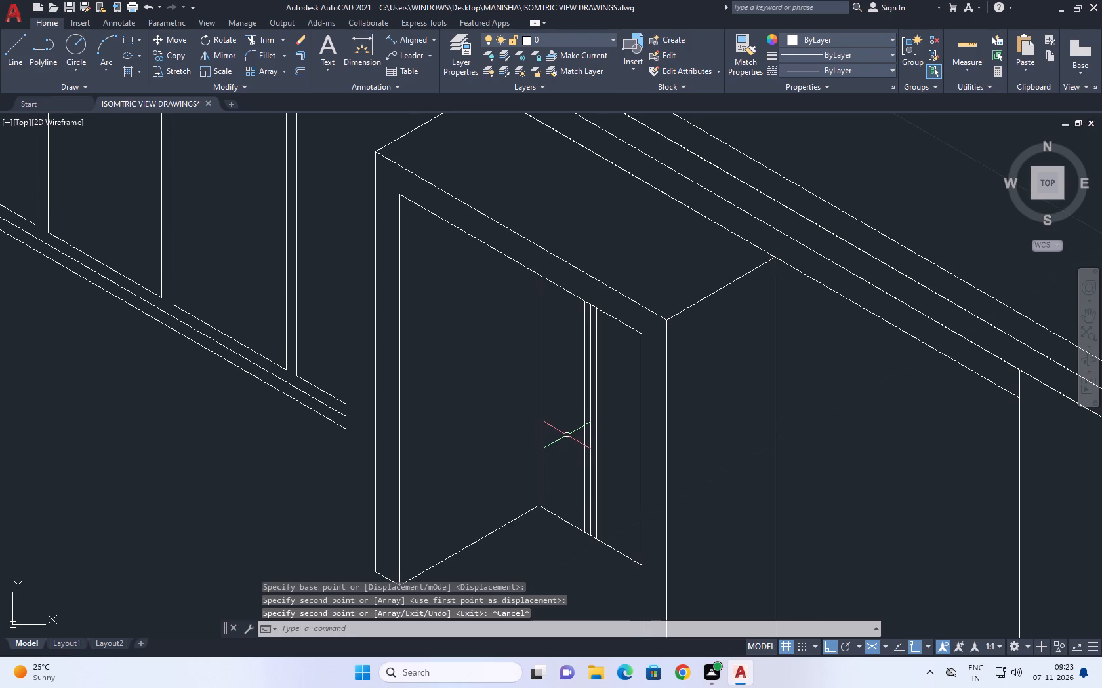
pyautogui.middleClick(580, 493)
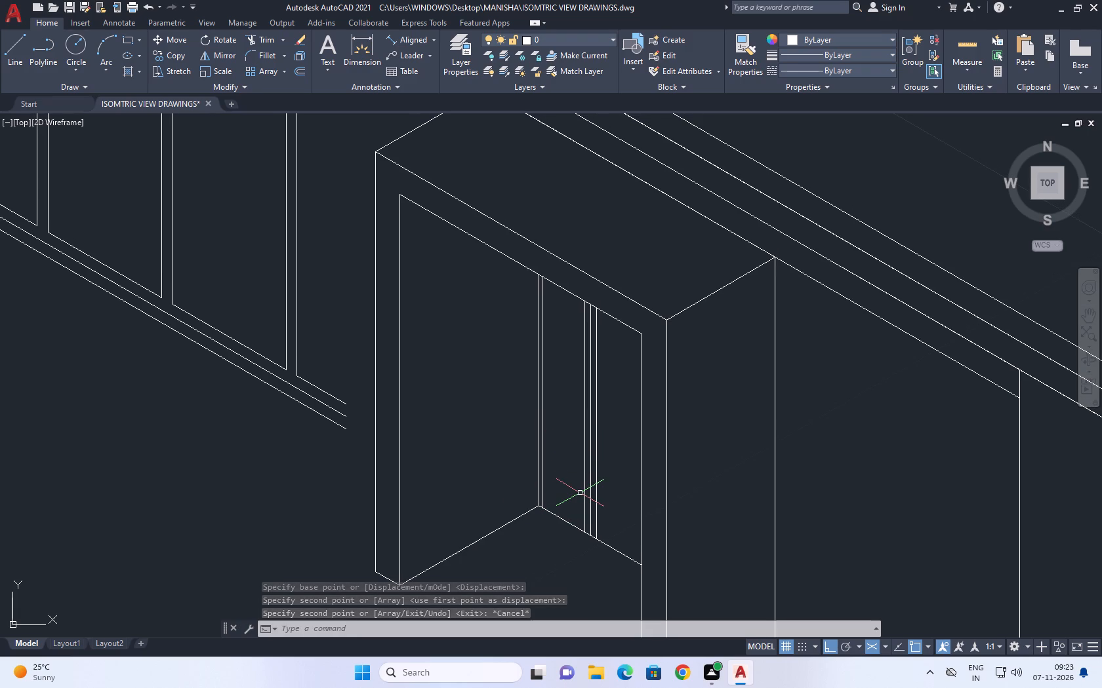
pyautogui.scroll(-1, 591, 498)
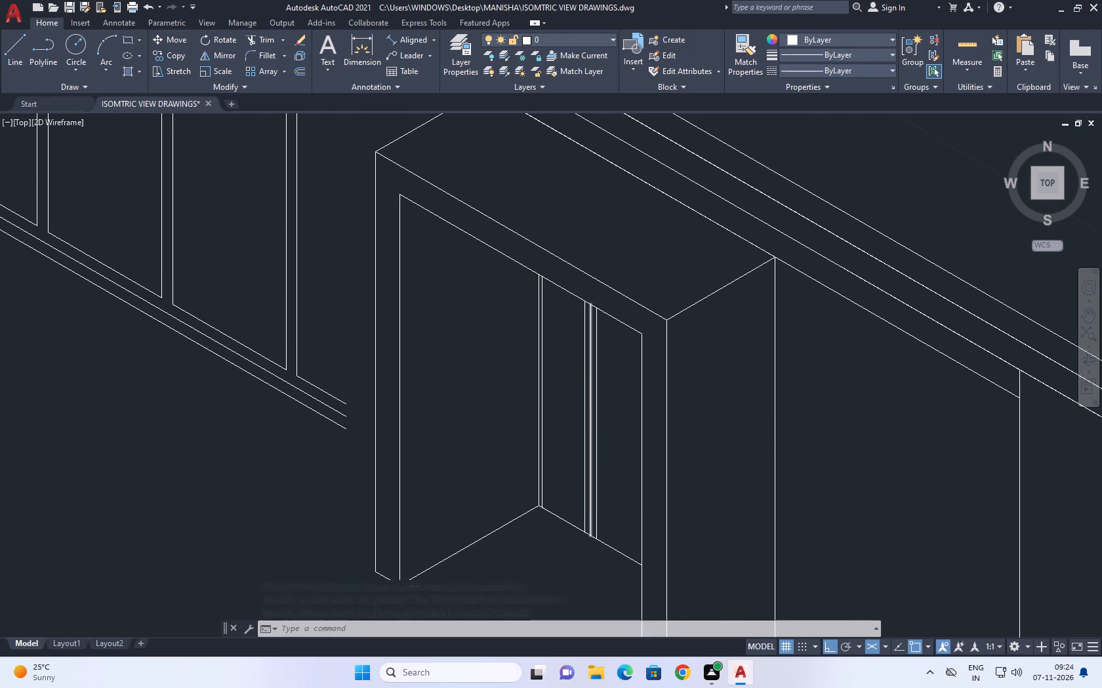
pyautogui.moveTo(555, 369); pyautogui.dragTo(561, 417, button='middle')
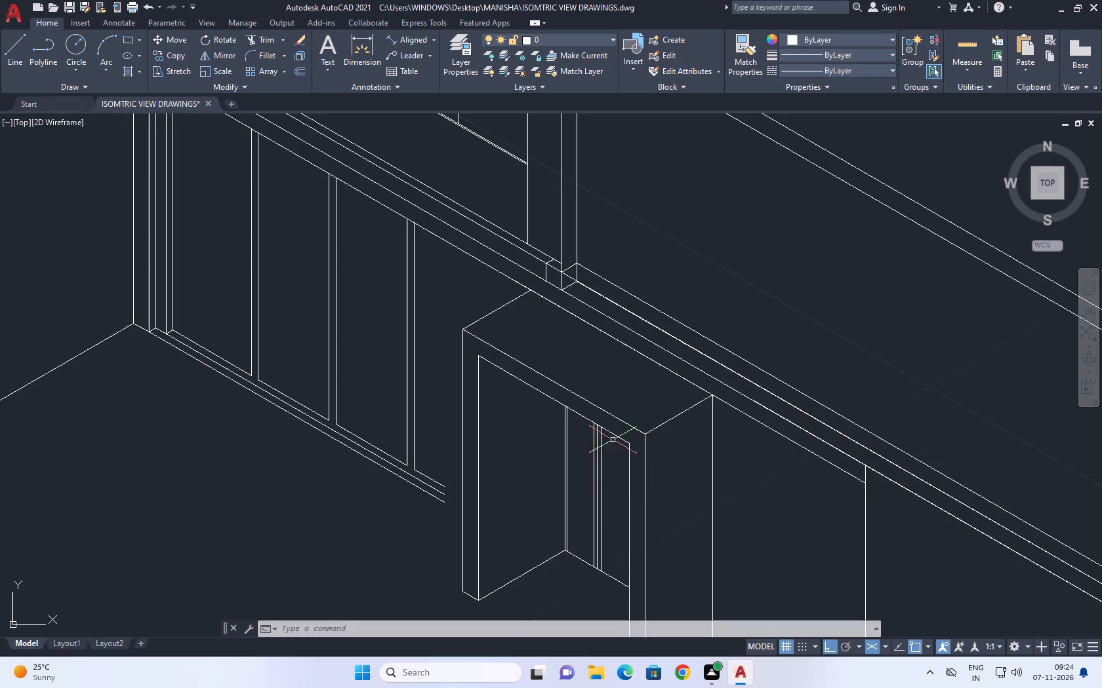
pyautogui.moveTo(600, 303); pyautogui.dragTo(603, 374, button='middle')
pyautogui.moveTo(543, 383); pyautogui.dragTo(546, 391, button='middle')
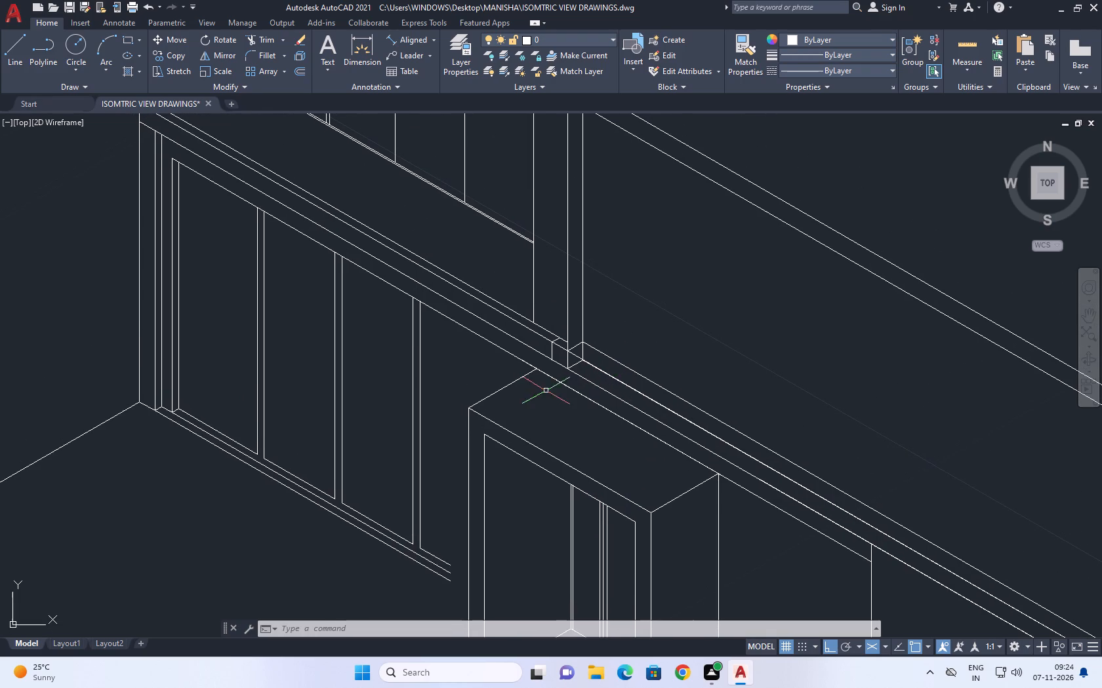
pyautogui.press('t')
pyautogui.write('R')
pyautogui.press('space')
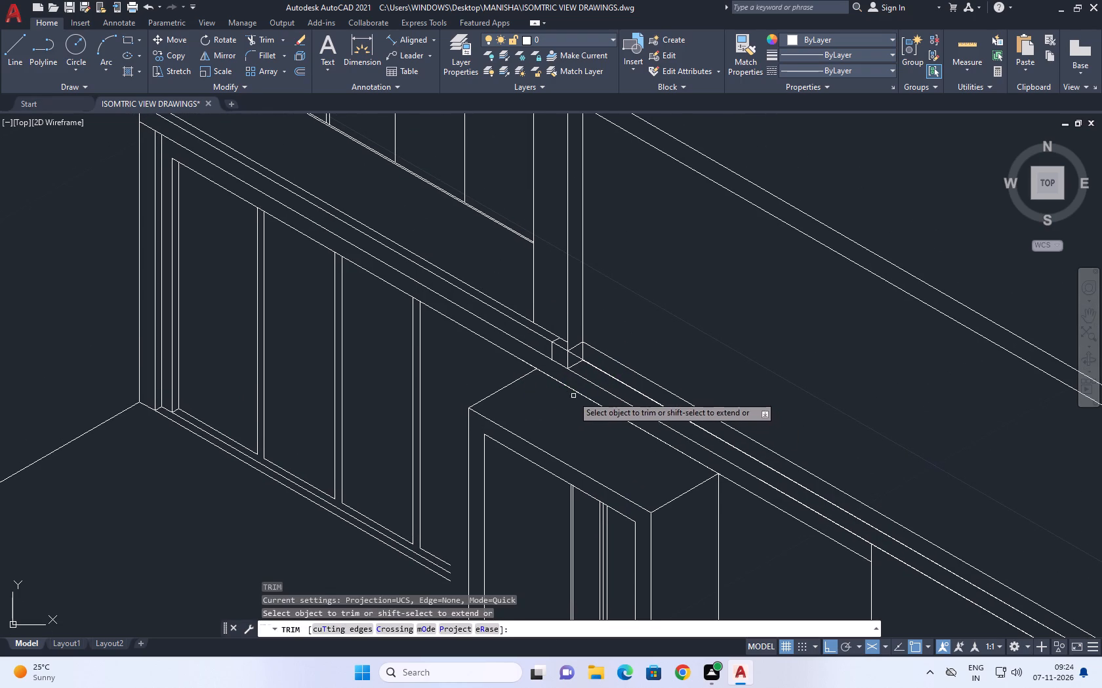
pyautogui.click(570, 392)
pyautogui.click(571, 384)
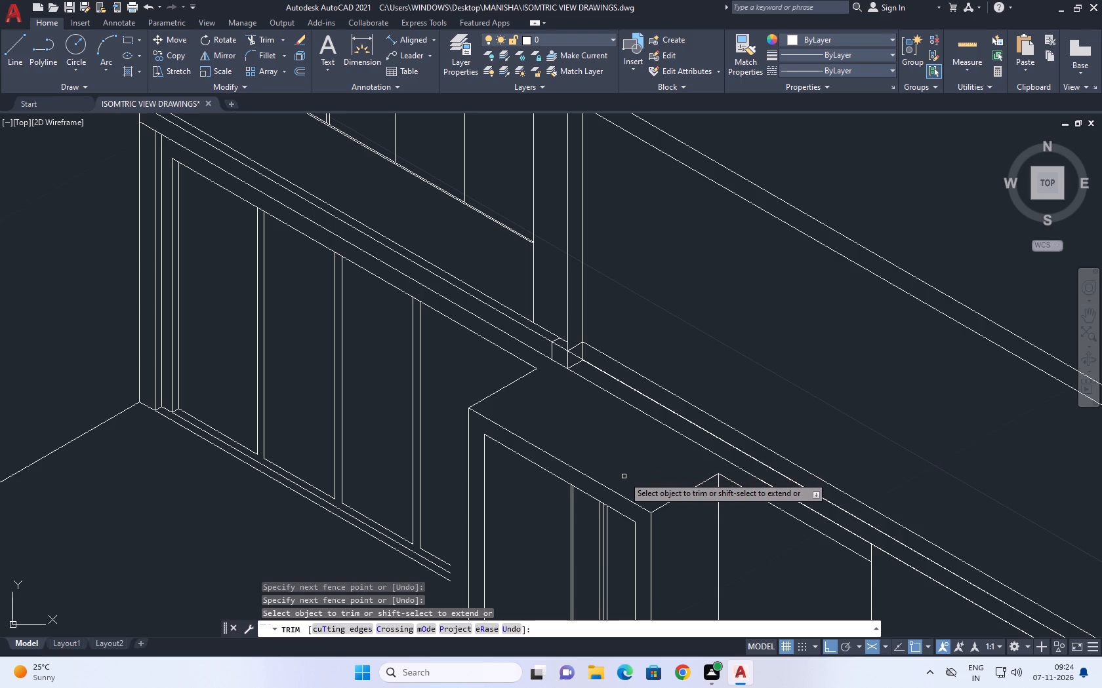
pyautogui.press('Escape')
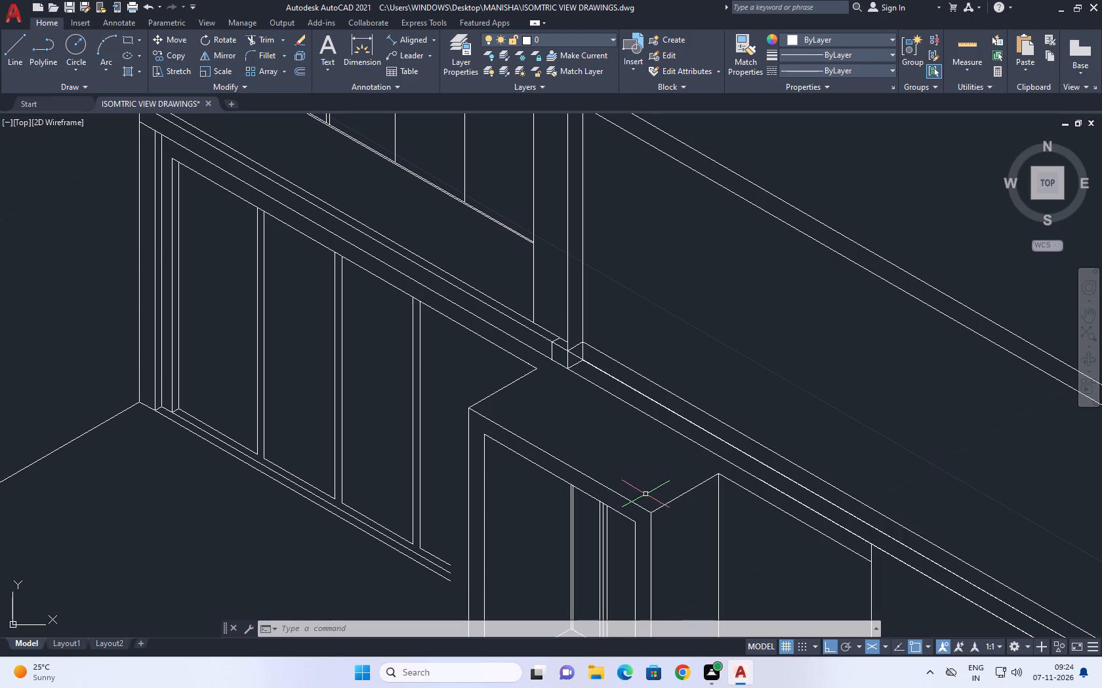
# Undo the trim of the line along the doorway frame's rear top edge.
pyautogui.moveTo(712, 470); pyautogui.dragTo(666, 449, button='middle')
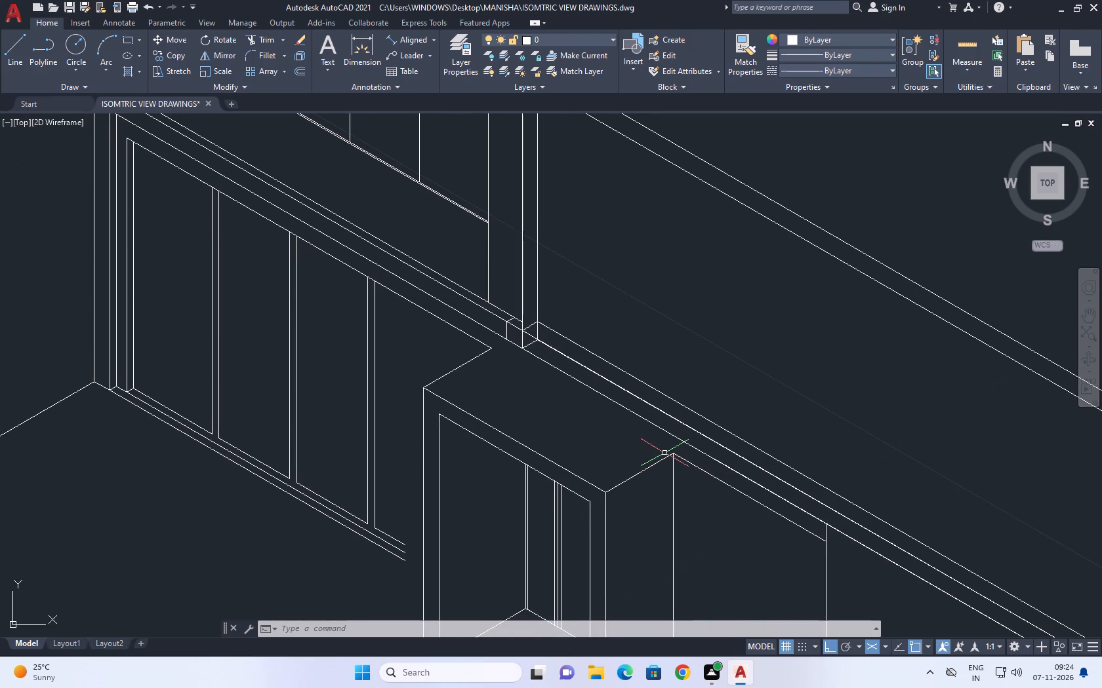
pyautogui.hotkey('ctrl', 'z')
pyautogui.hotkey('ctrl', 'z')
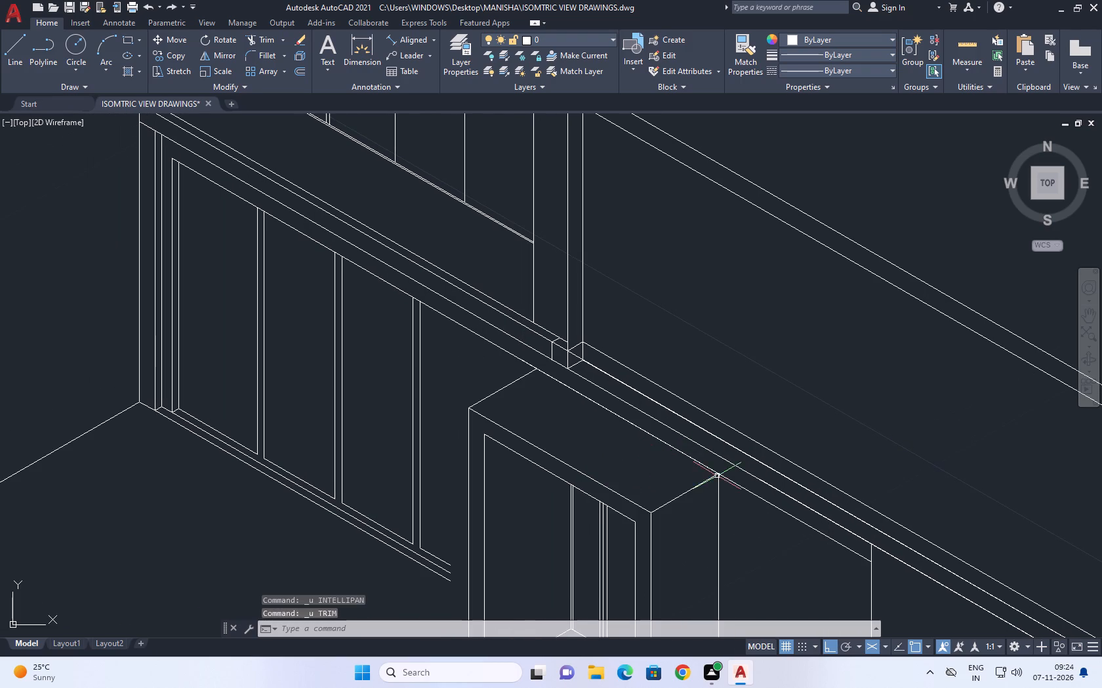
# Erase the separate line segment running along the rear top edge of the projected doorway frame.
pyautogui.moveTo(718, 476); pyautogui.dragTo(642, 482, button='middle')
pyautogui.scroll(-1, 642, 482)
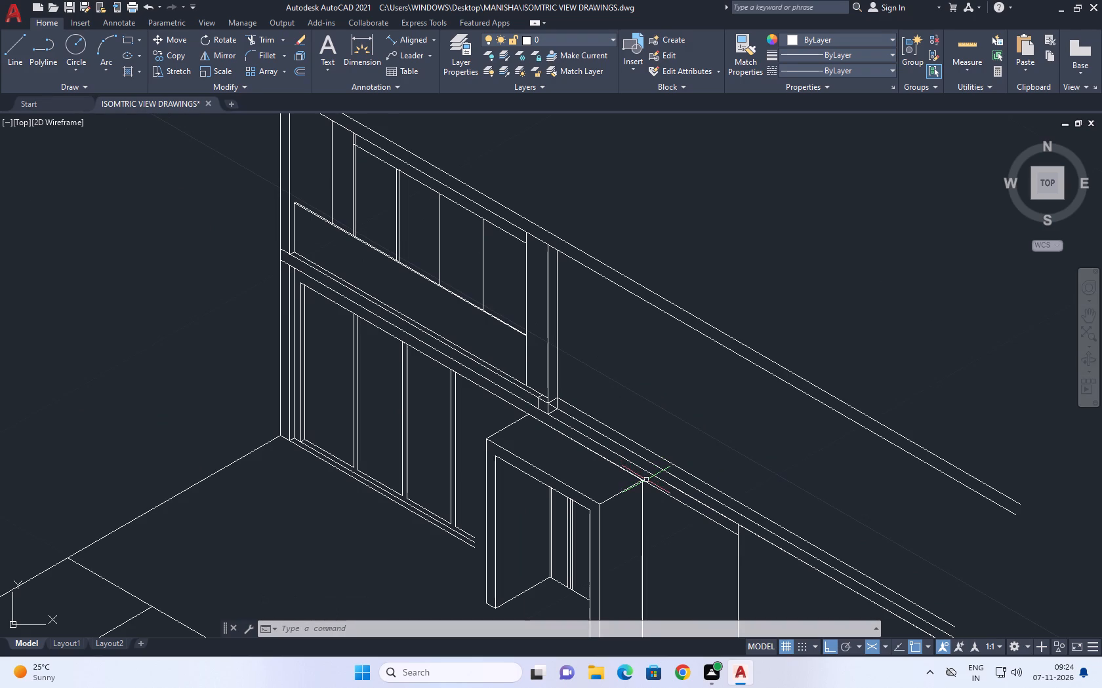
pyautogui.moveTo(615, 458); pyautogui.dragTo(594, 423, button='middle')
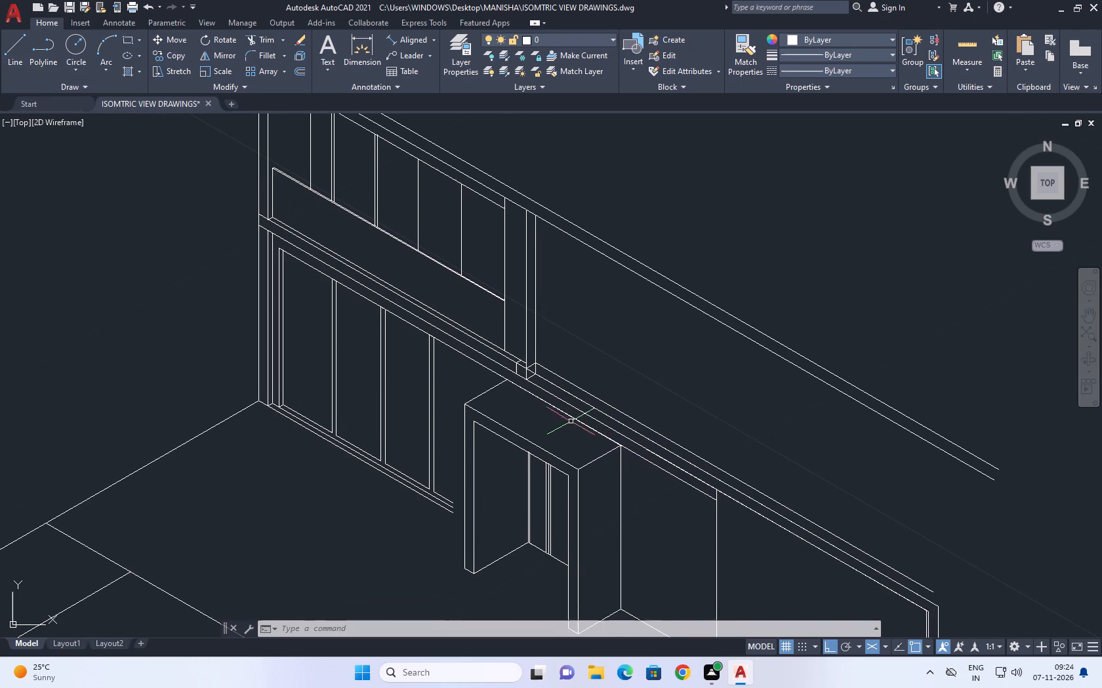
pyautogui.click(568, 413)
pyautogui.rightClick(611, 356)
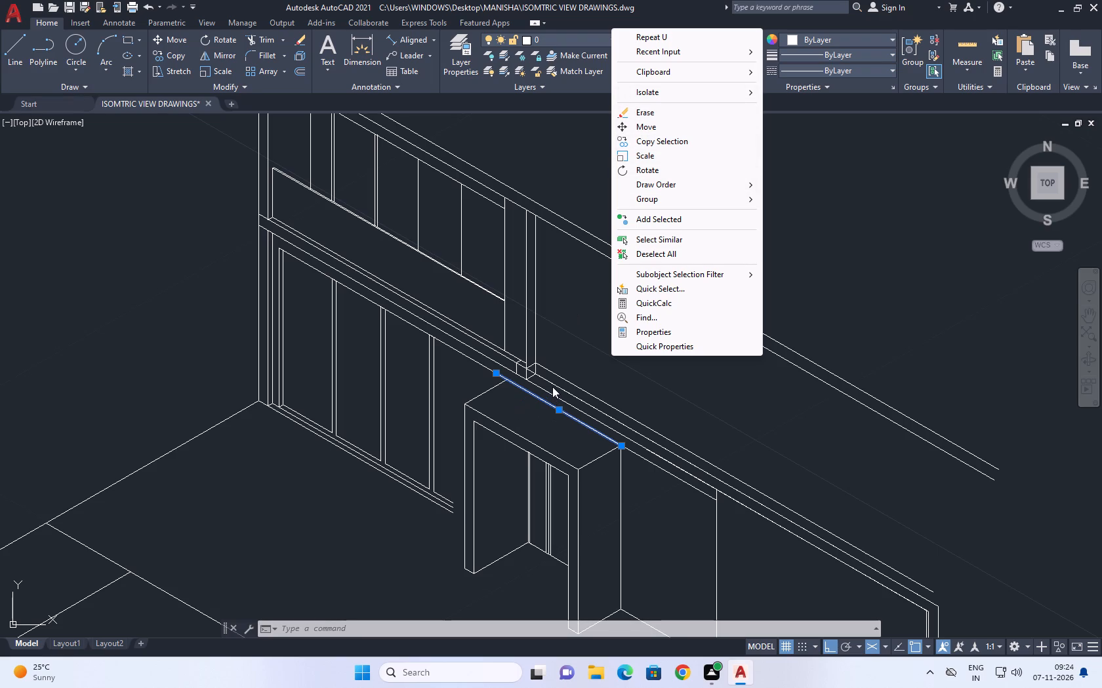
pyautogui.press('Delete')
pyautogui.press('Delete')
pyautogui.press('Escape')
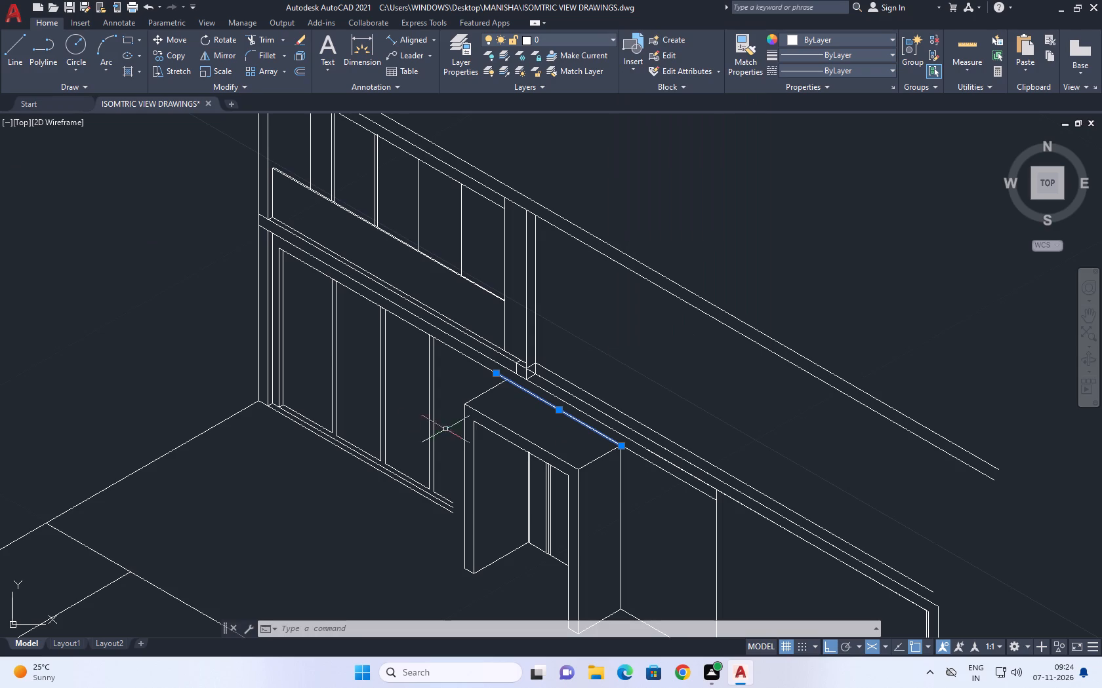
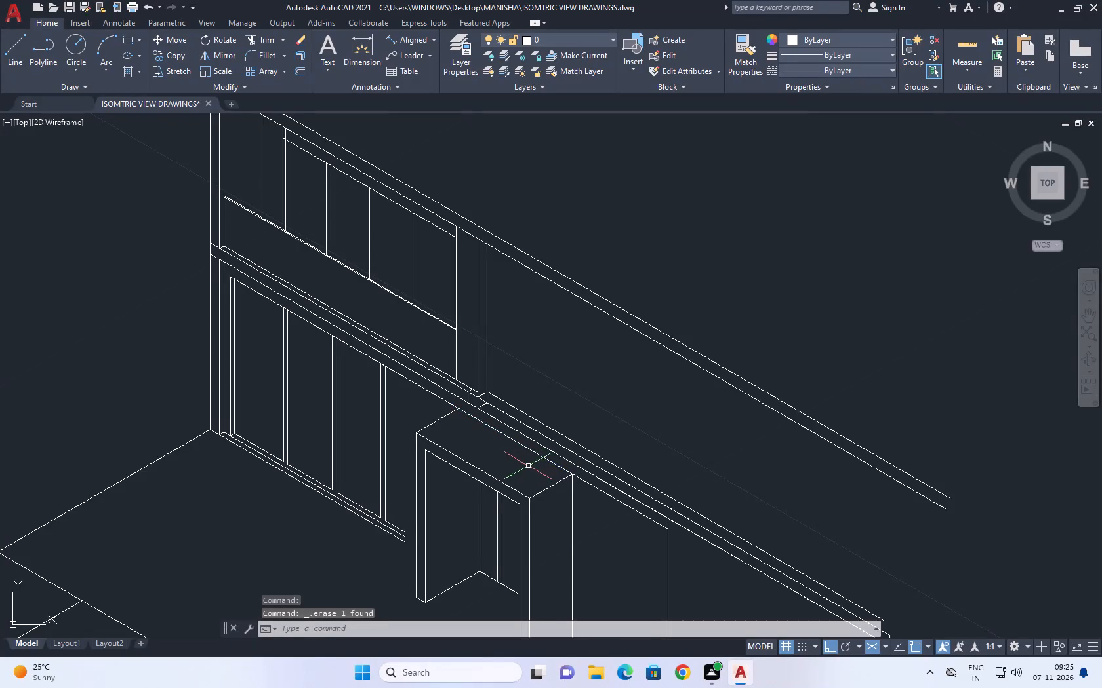
# Extend both side edges of the projected doorway frame's top back to the next wall line behind it.
pyautogui.moveTo(544, 465); pyautogui.dragTo(527, 475, button='middle')
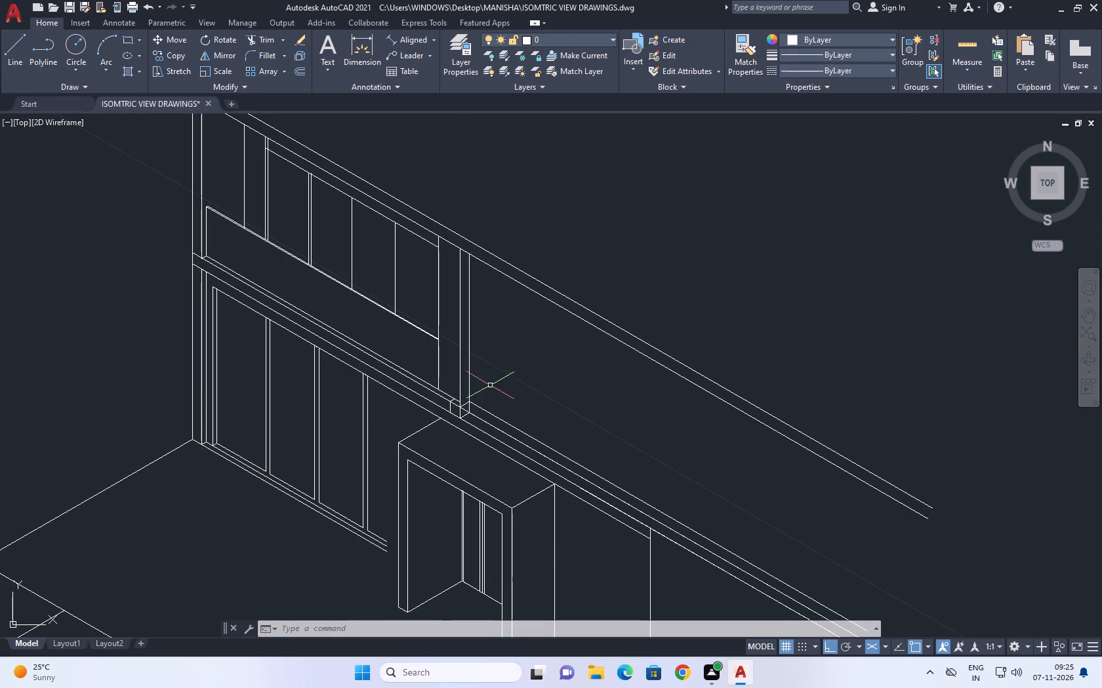
pyautogui.moveTo(487, 455); pyautogui.dragTo(487, 430, button='middle')
pyautogui.scroll(1, 462, 420)
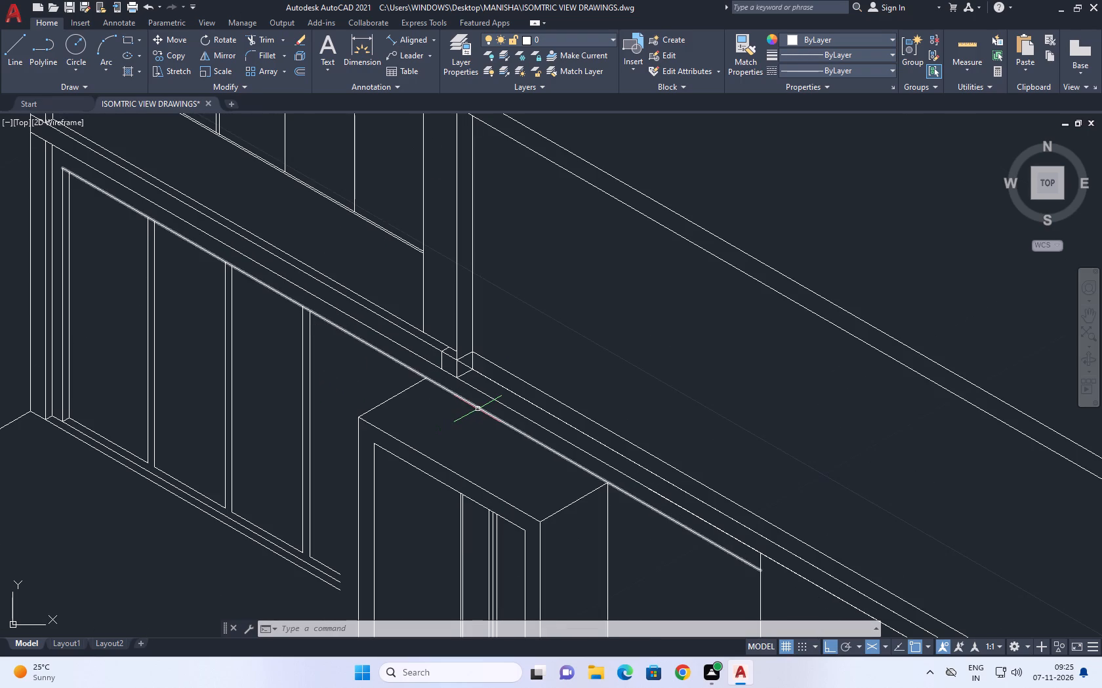
pyautogui.click(478, 409)
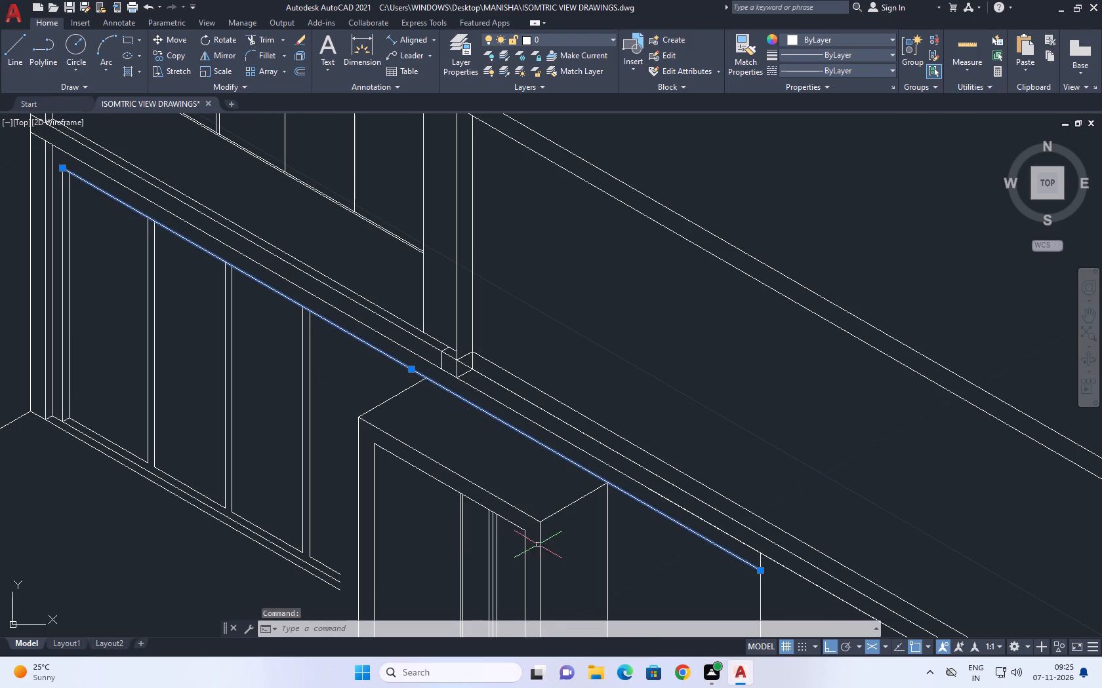
pyautogui.press('Escape')
pyautogui.moveTo(503, 476); pyautogui.dragTo(512, 494, button='middle')
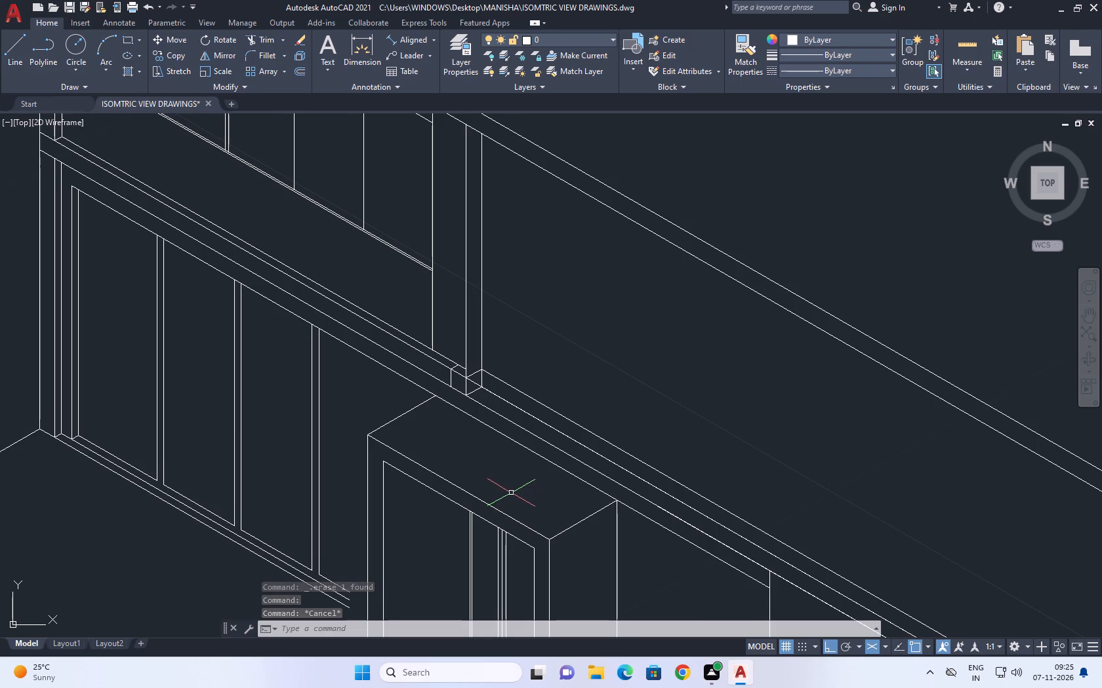
pyautogui.middleClick(398, 404)
pyautogui.write('EX')
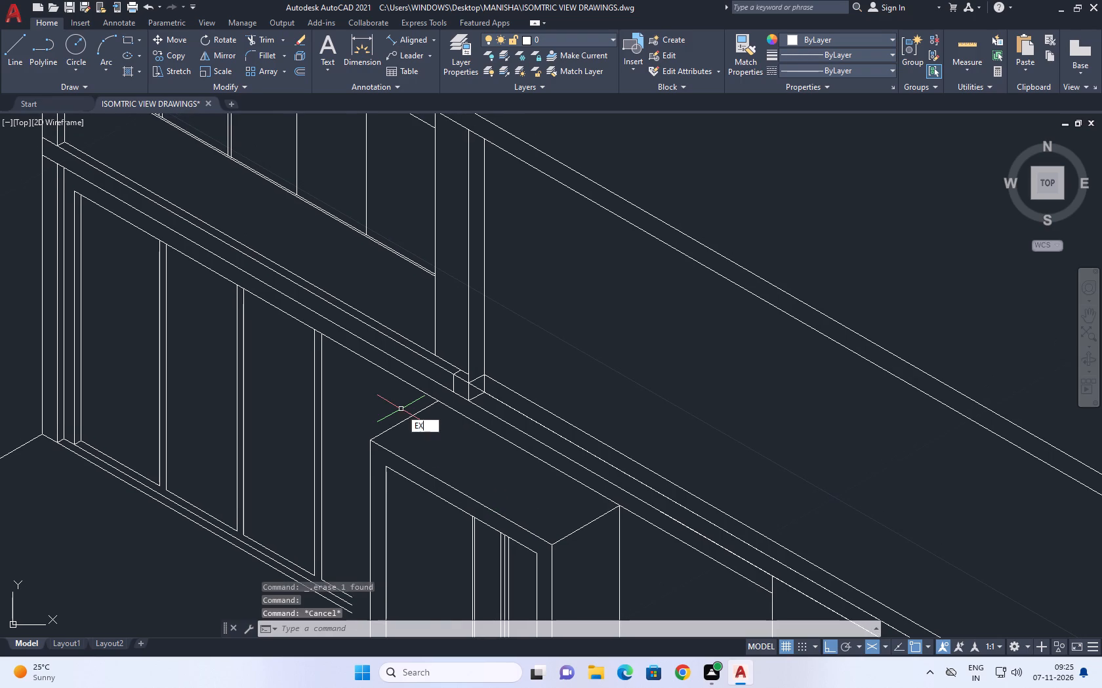
pyautogui.press('space')
pyautogui.click(399, 406)
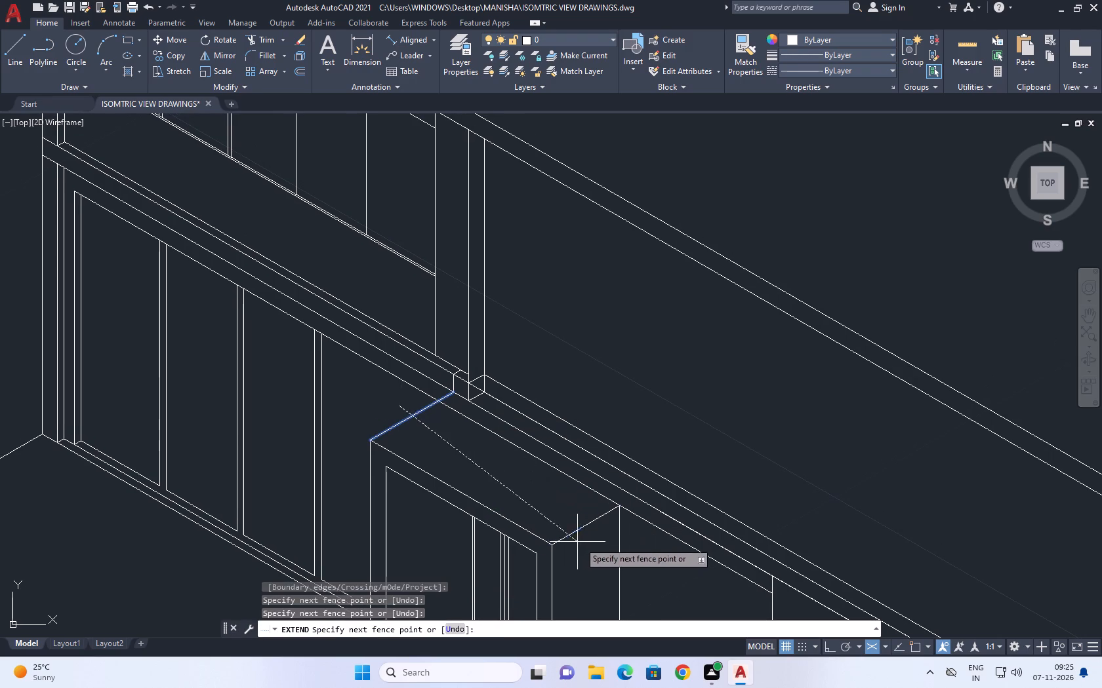
pyautogui.click(611, 527)
pyautogui.press('Escape')
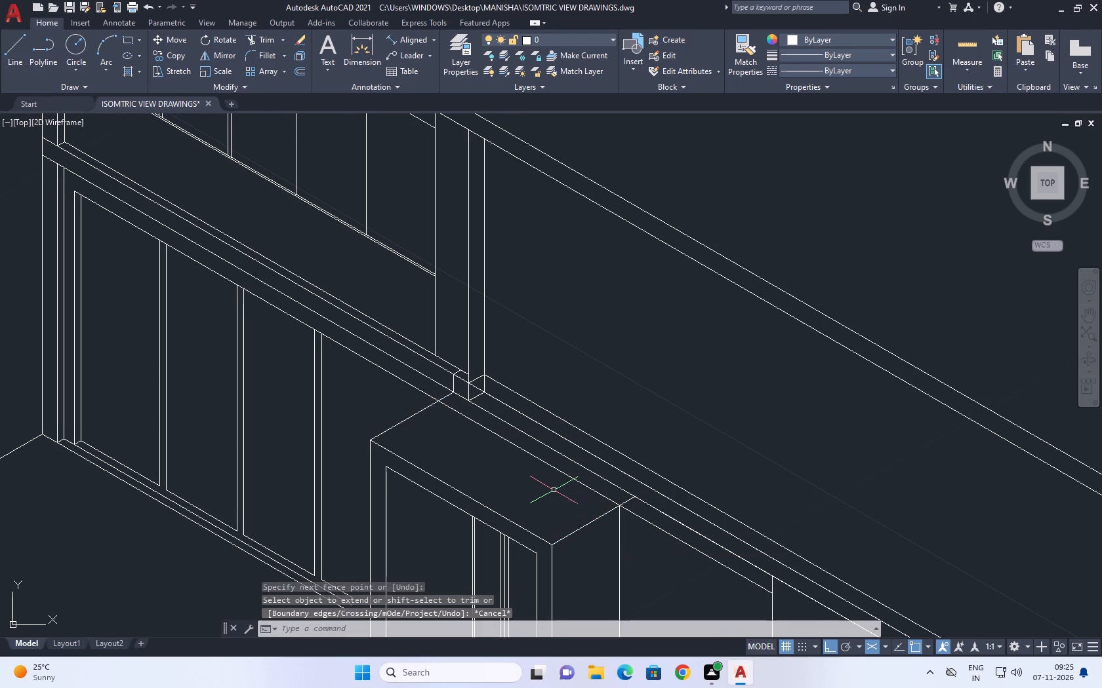
# Trim the wall line crossing the top face of the projected doorway frame between its two extended side edges.
pyautogui.scroll(-1, 551, 490)
pyautogui.moveTo(571, 547); pyautogui.dragTo(519, 366, button='middle')
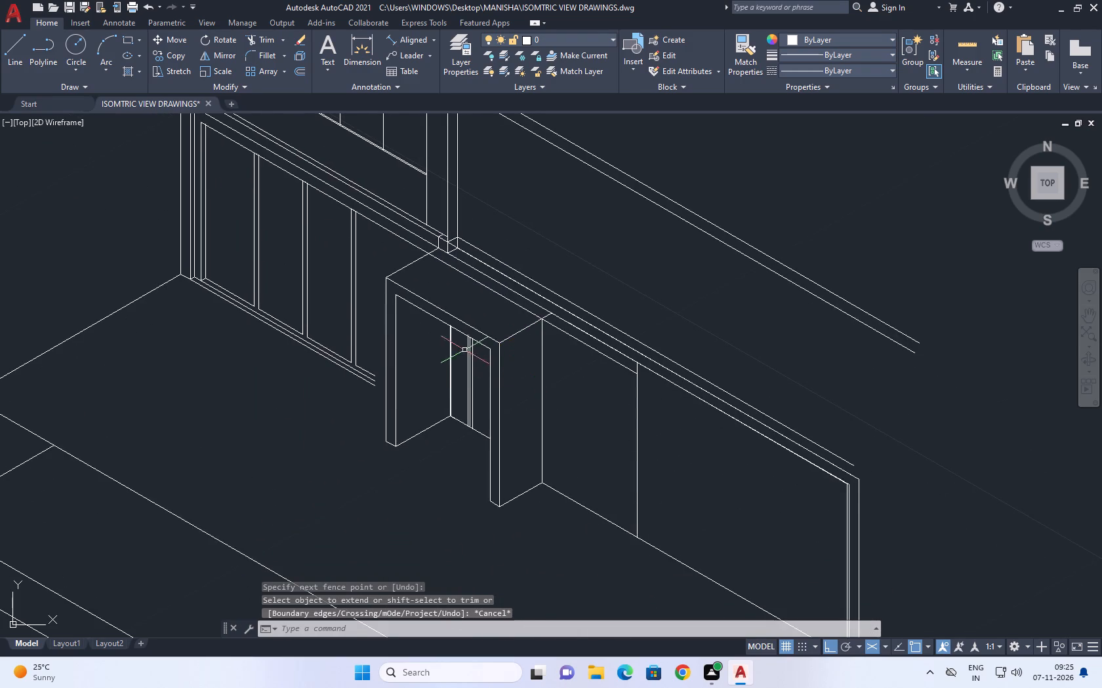
pyautogui.moveTo(464, 350); pyautogui.dragTo(484, 390, button='middle')
pyautogui.write('TR')
pyautogui.press('space')
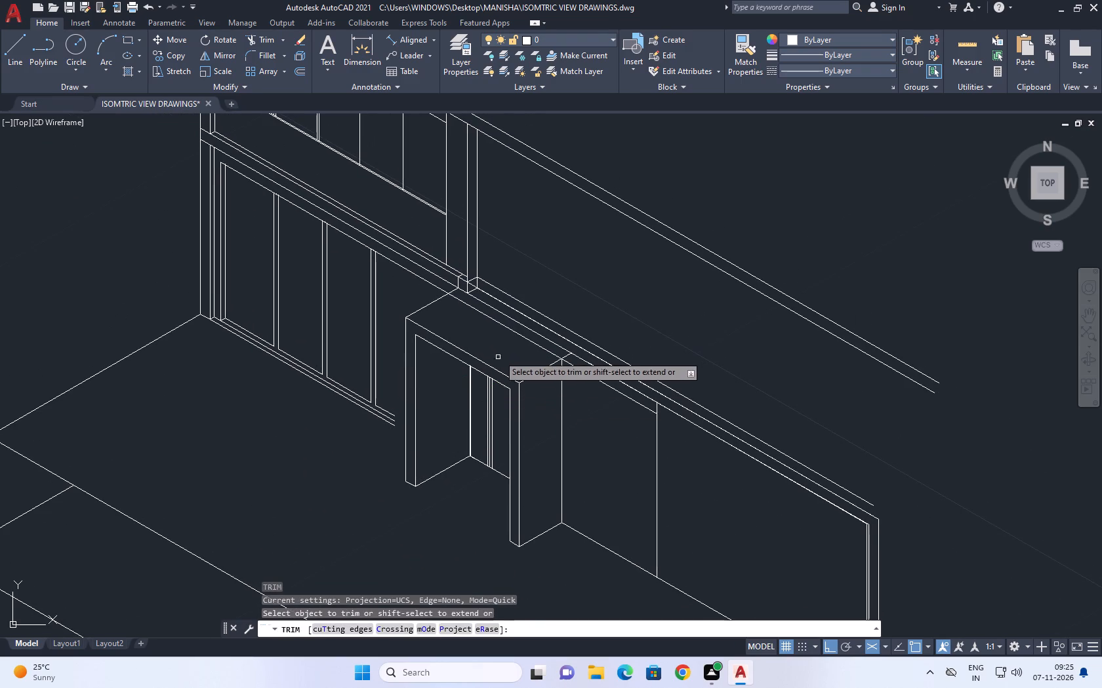
pyautogui.click(514, 331)
pyautogui.press('space')
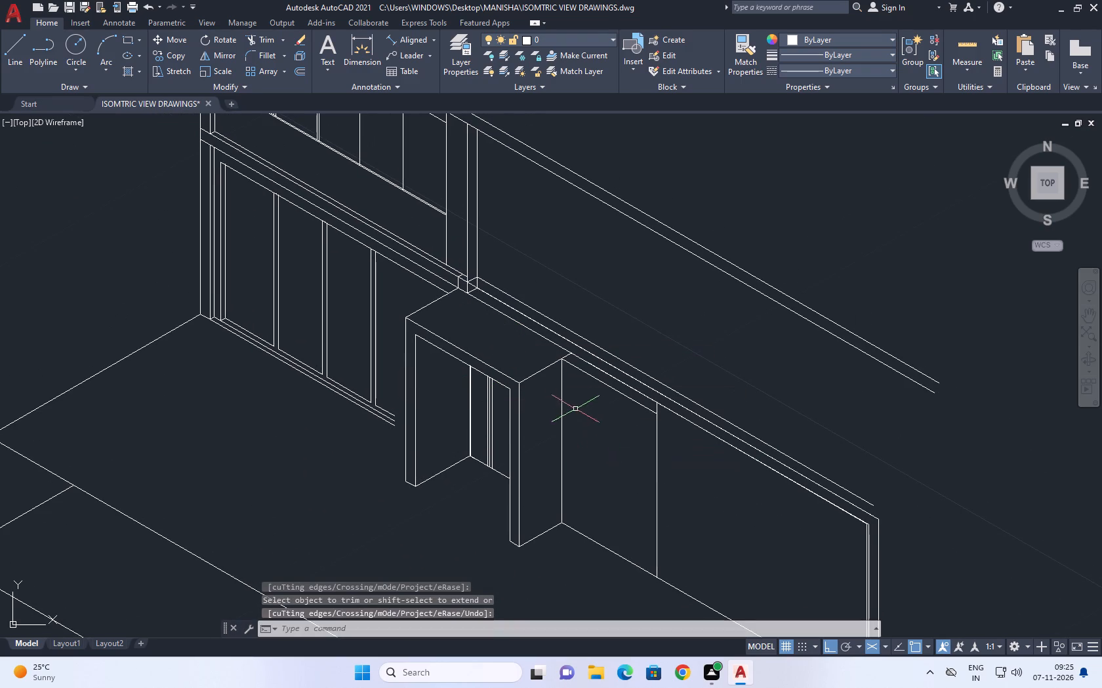
# Move the frame's rear vertical edge from its old top corner to the end of the extended top side edge.
pyautogui.click(567, 383)
pyautogui.moveTo(556, 406); pyautogui.dragTo(552, 417)
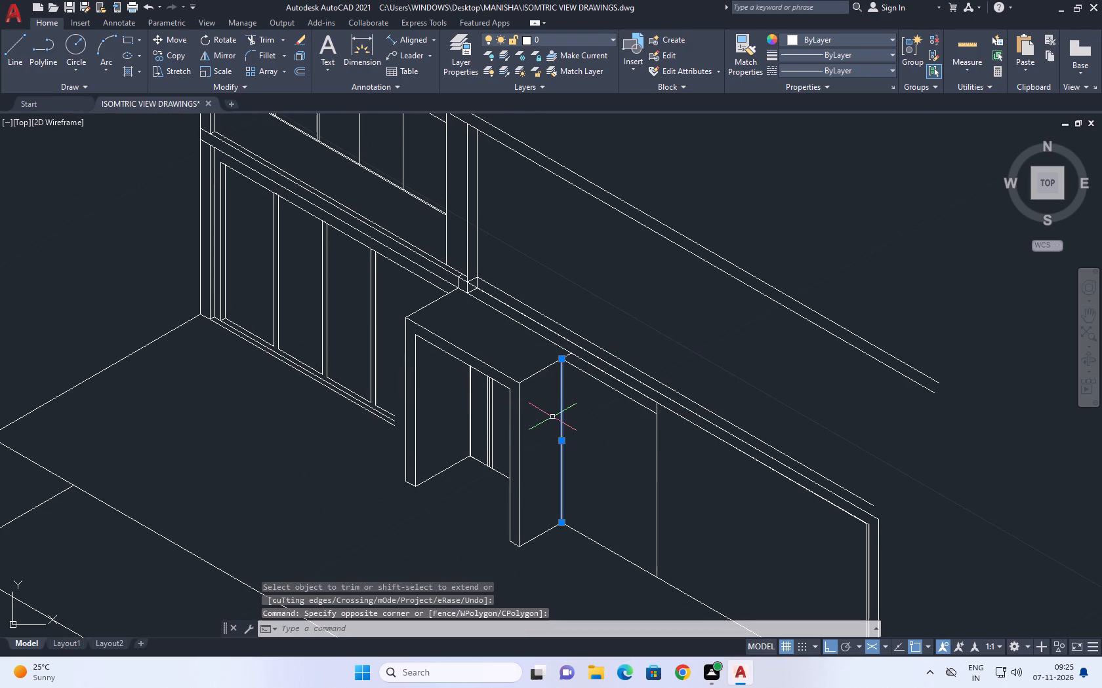
pyautogui.press('m')
pyautogui.press('space')
pyautogui.scroll(2, 559, 362)
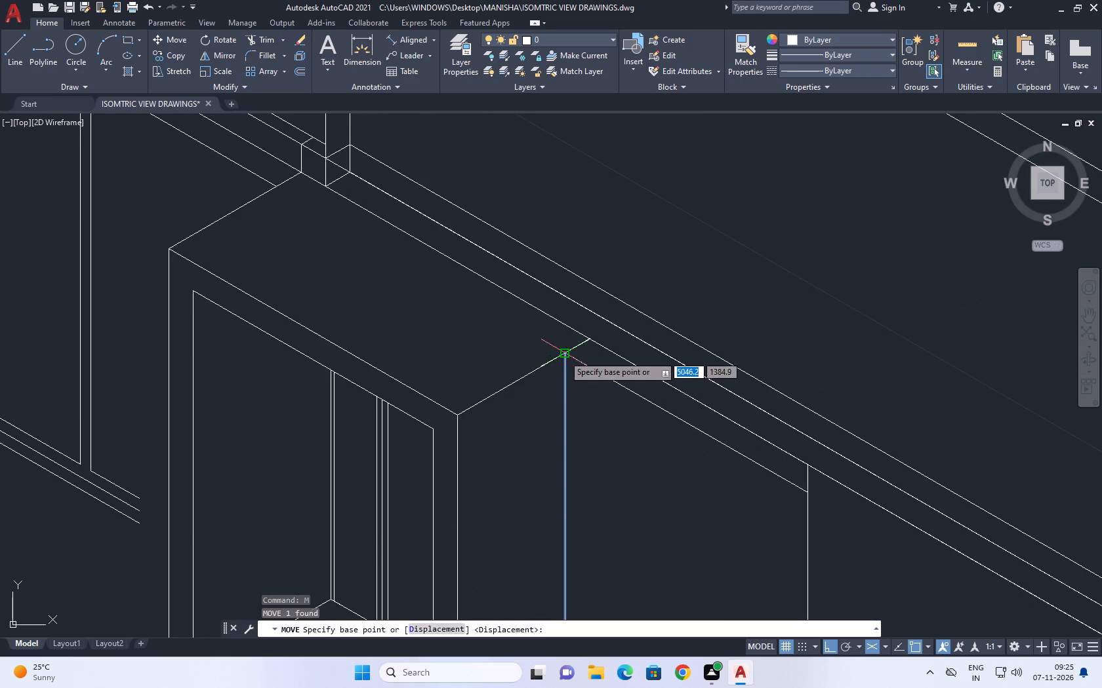
pyautogui.click(563, 355)
pyautogui.click(592, 339)
pyautogui.scroll(-4, 577, 360)
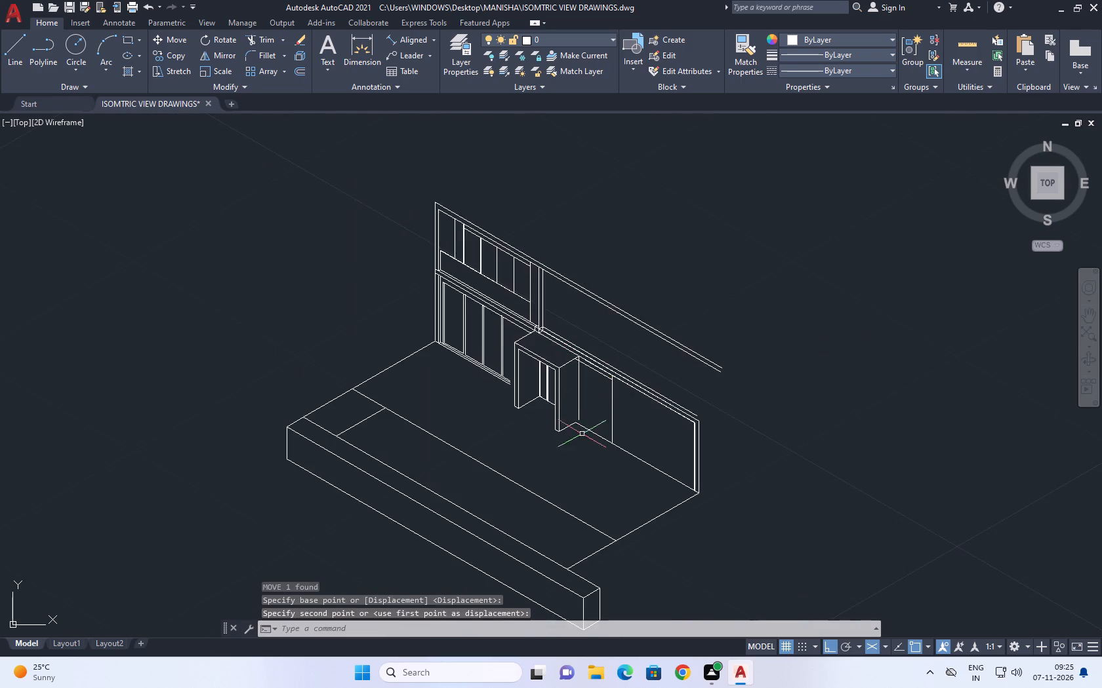
# Extend the bottom side edge of the doorway frame to meet the moved rear vertical.
pyautogui.scroll(3, 577, 426)
pyautogui.moveTo(561, 402); pyautogui.dragTo(575, 427, button='middle')
pyautogui.write('EX')
pyautogui.press('space')
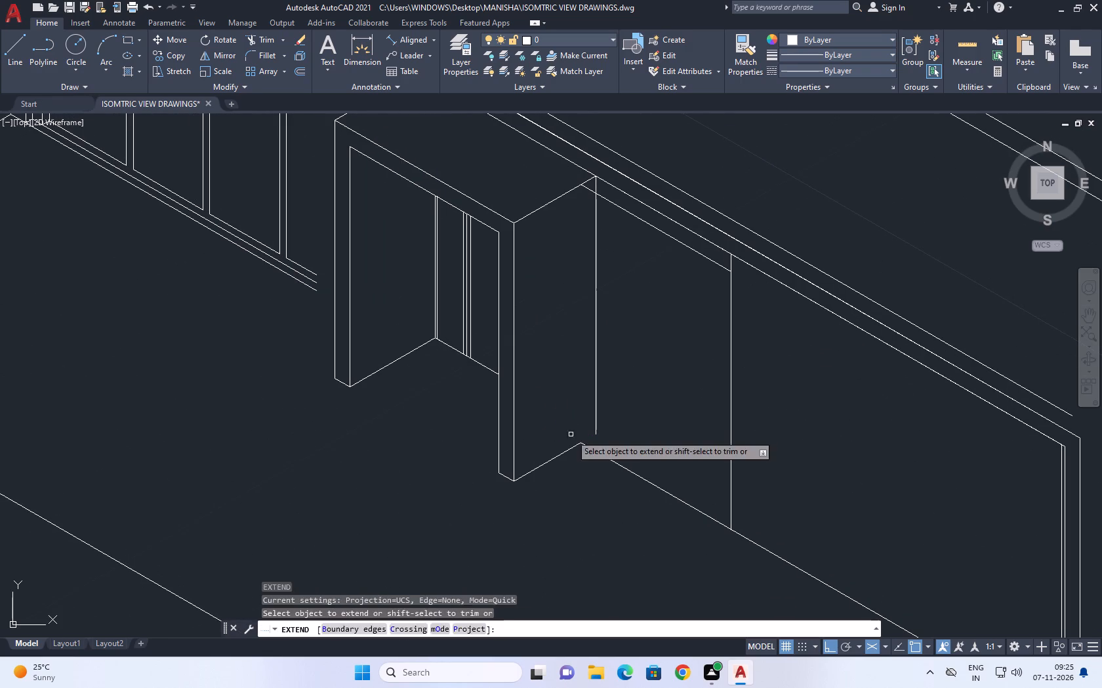
pyautogui.click(570, 437)
pyautogui.click(583, 474)
pyautogui.press('Escape')
# Erase the short sloping wall line running from the doorway frame's rear corner to the neighbouring wall vertical.
pyautogui.scroll(-2, 577, 436)
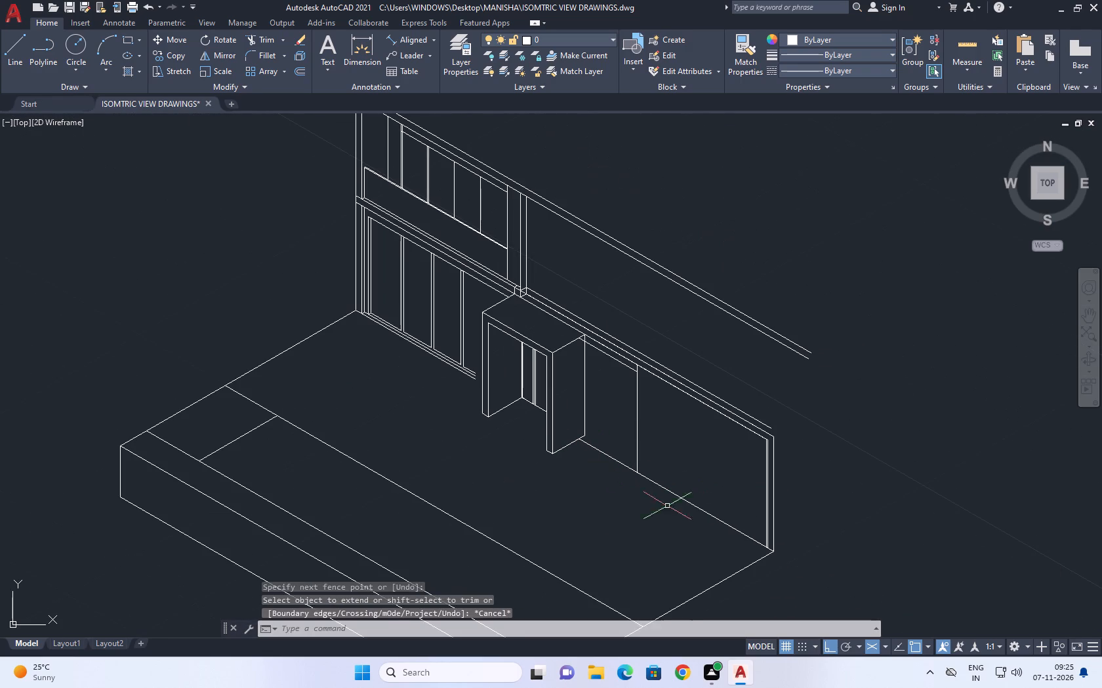
pyautogui.scroll(1, 26, 0)
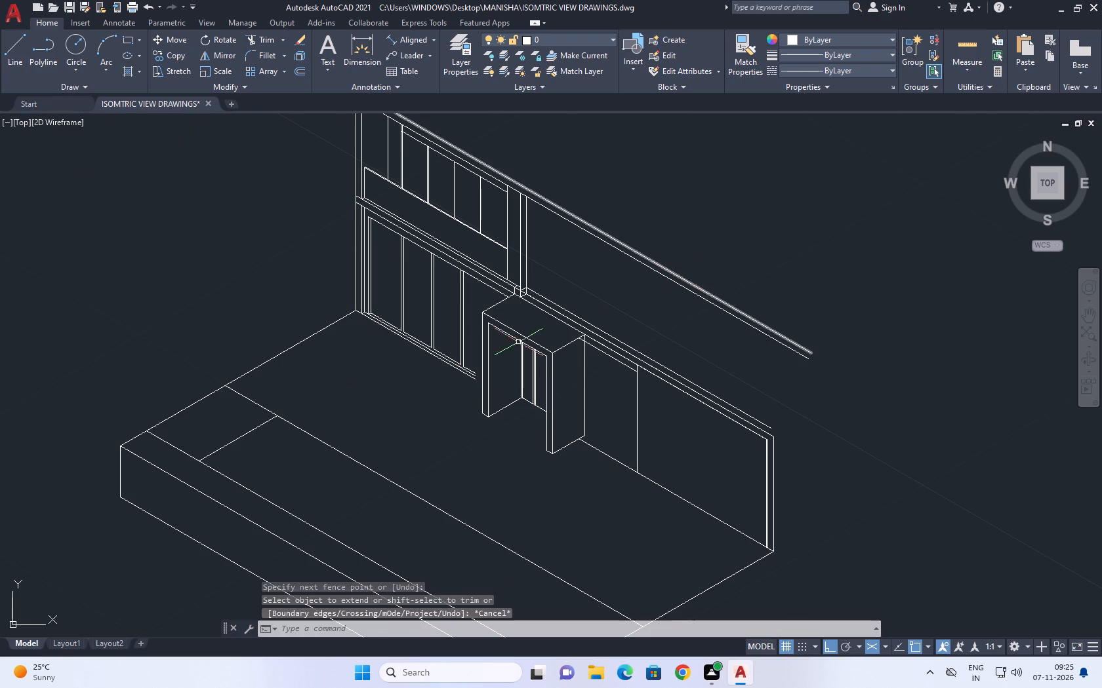
pyautogui.scroll(2, 584, 327)
pyautogui.click(600, 372)
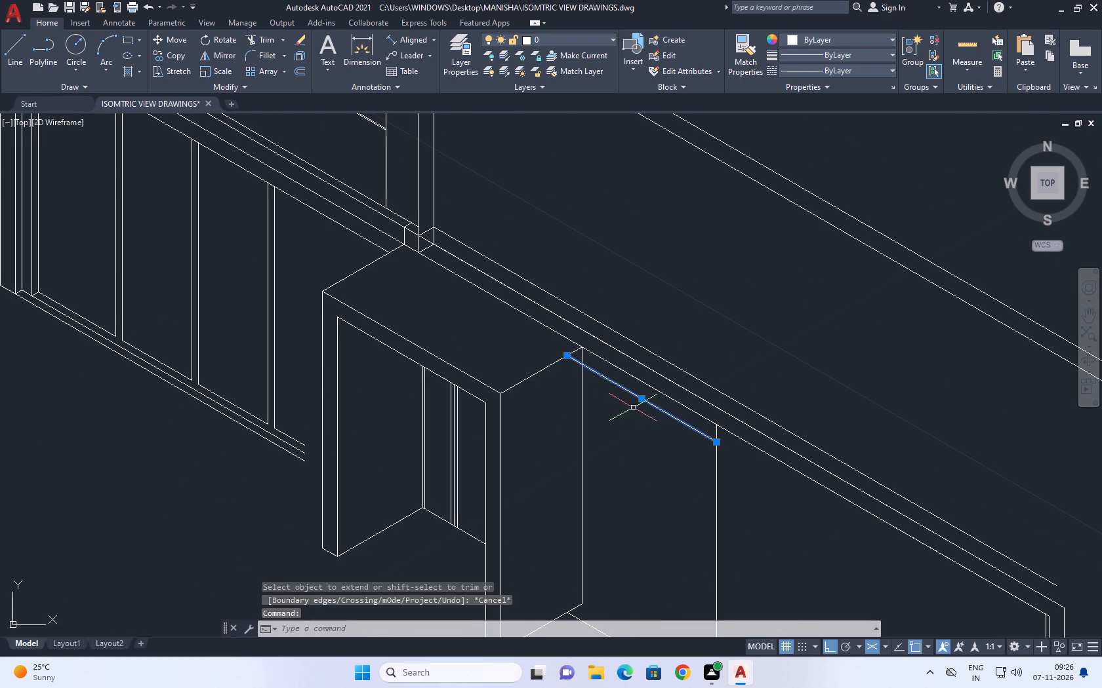
pyautogui.moveTo(646, 411); pyautogui.dragTo(638, 398, button='middle')
pyautogui.press('Delete')
# Erase the overlapping line pieces along the wall's top line between the doorway frame and the far wall end.
pyautogui.moveTo(631, 398); pyautogui.dragTo(632, 409, button='middle')
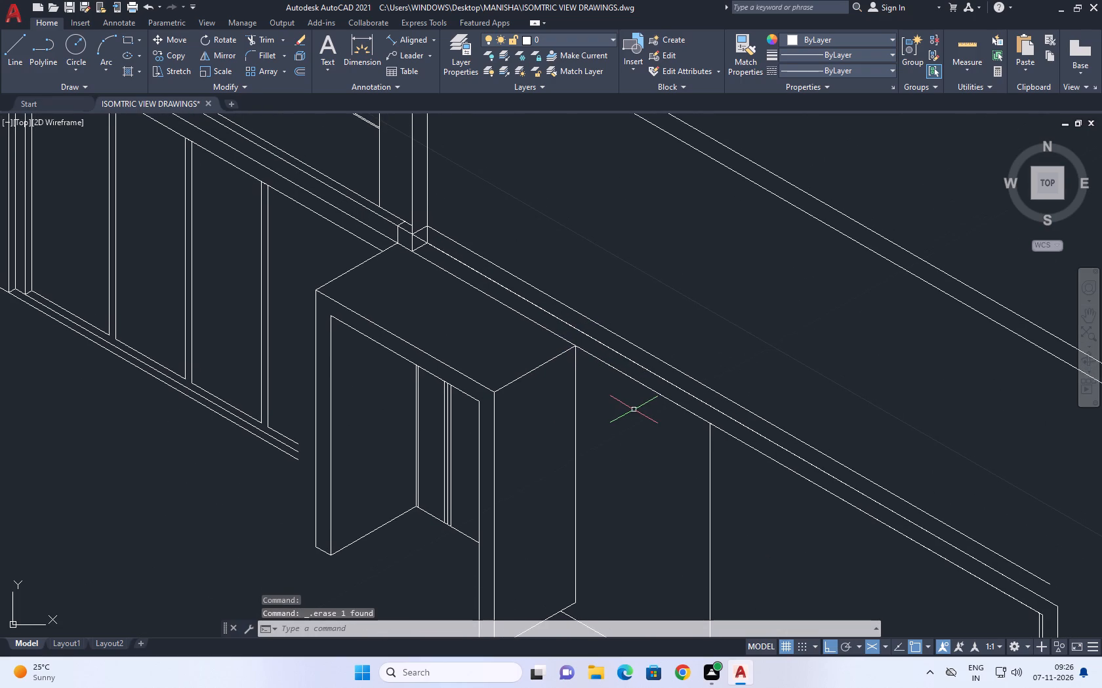
pyautogui.scroll(1, 633, 414)
pyautogui.moveTo(680, 392); pyautogui.dragTo(657, 380, button='middle')
pyautogui.click(546, 303)
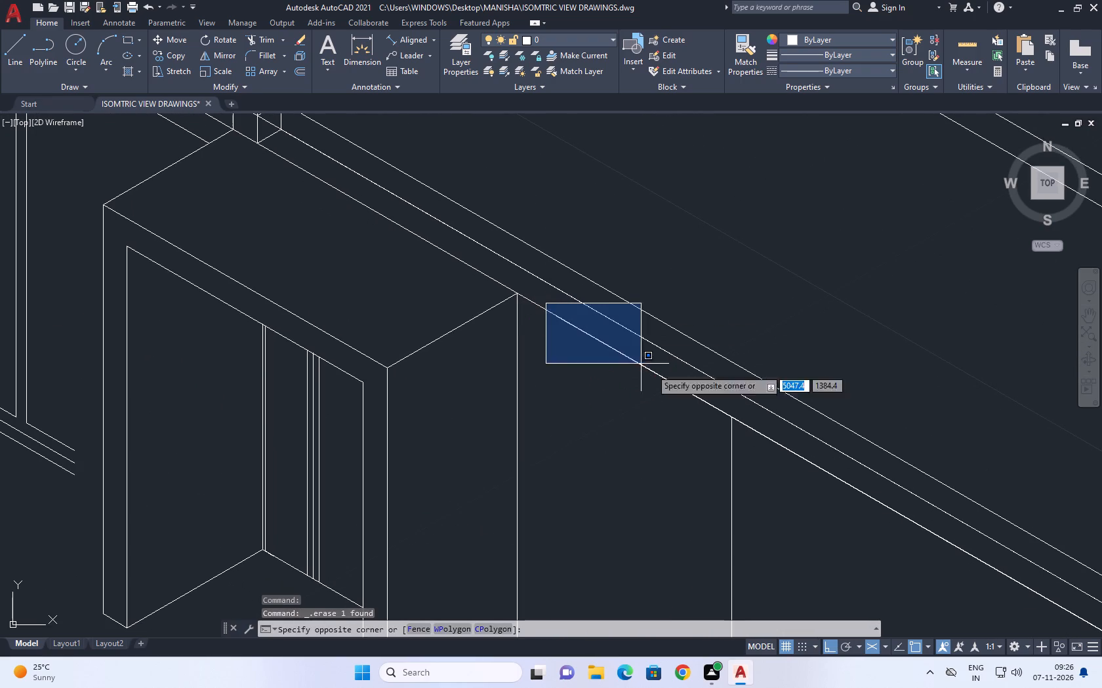
pyautogui.scroll(-2, 783, 449)
pyautogui.moveTo(842, 491); pyautogui.dragTo(771, 426, button='middle')
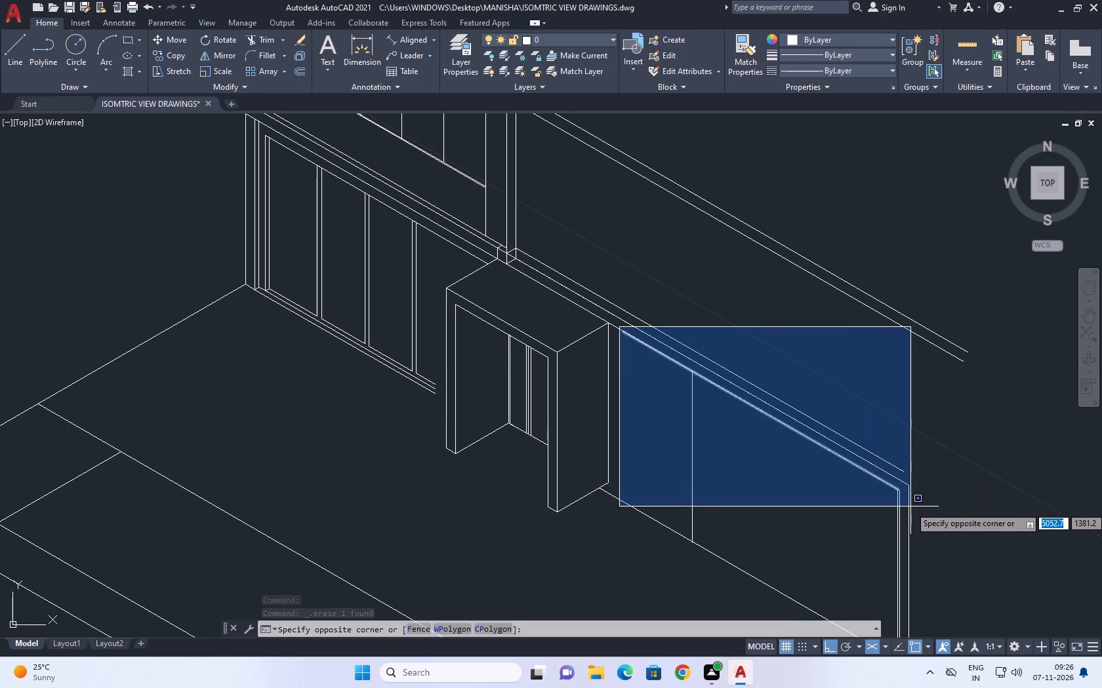
pyautogui.click(905, 501)
pyautogui.press('Delete')
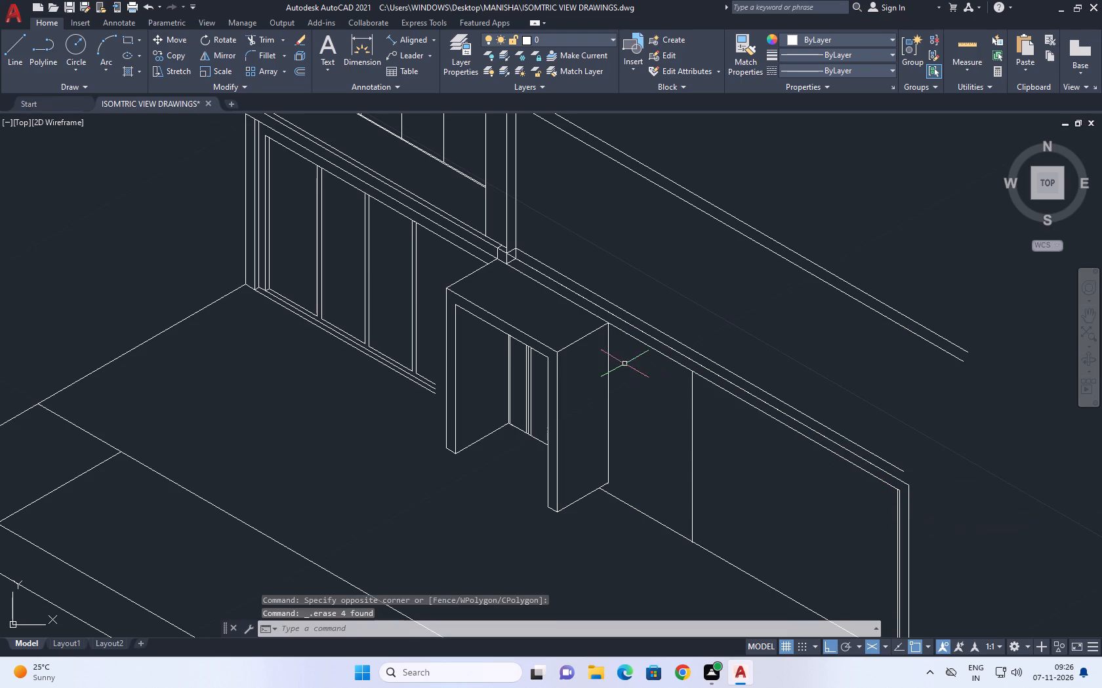
# Copy the doorway frame's outer front vertical 0.5 units along the wall direction toward the lower windows.
pyautogui.moveTo(596, 353); pyautogui.dragTo(623, 393, button='middle')
pyautogui.moveTo(583, 438); pyautogui.dragTo(594, 391, button='middle')
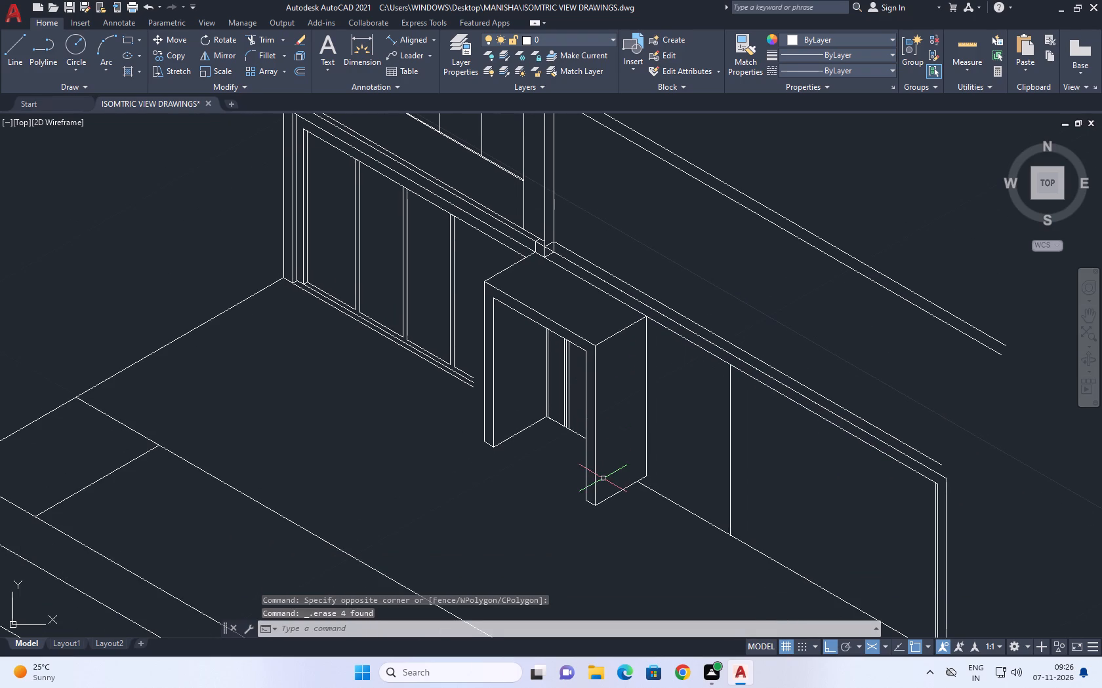
pyautogui.moveTo(574, 470); pyautogui.dragTo(601, 491, button='middle')
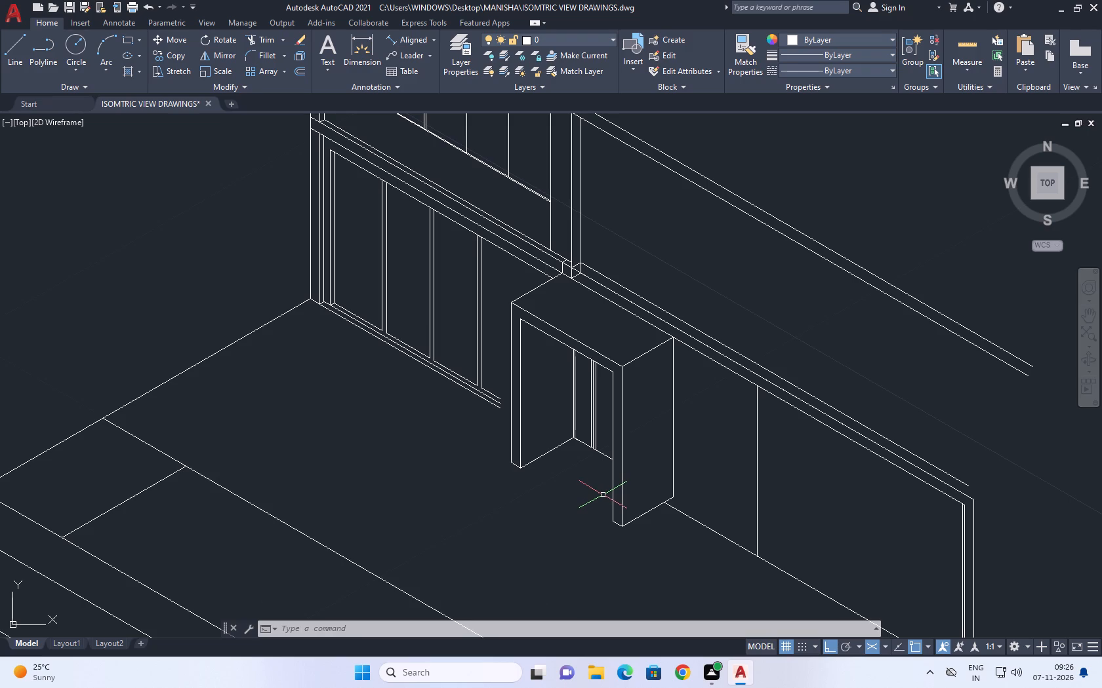
pyautogui.moveTo(502, 379); pyautogui.dragTo(622, 453, button='middle')
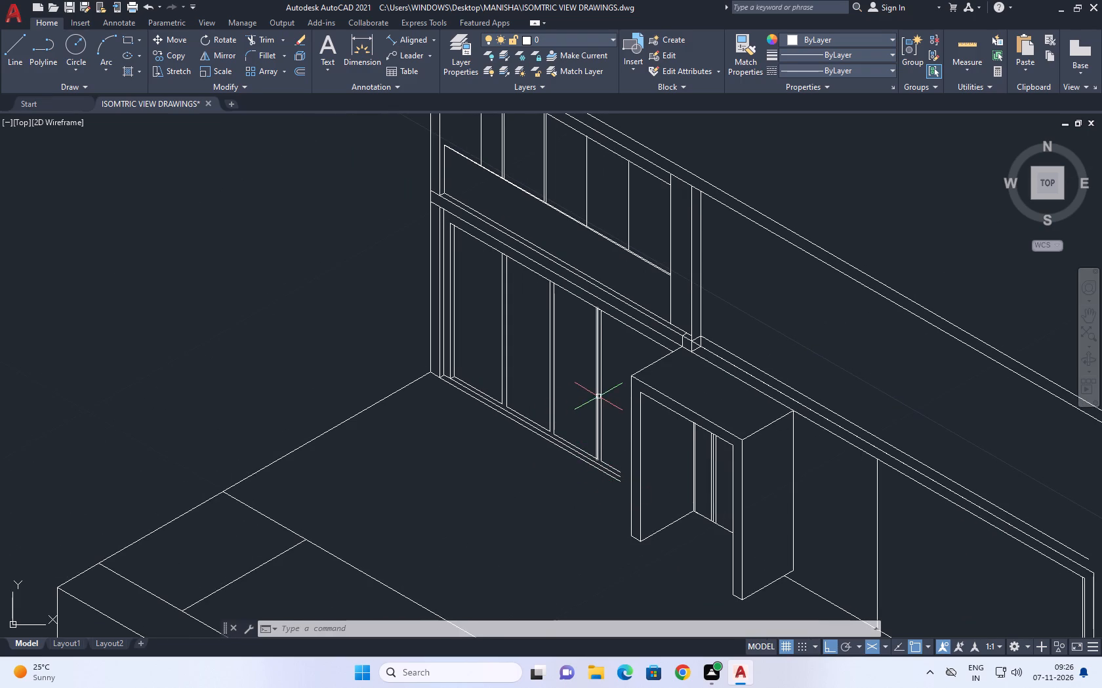
pyautogui.moveTo(608, 406); pyautogui.dragTo(631, 429, button='middle')
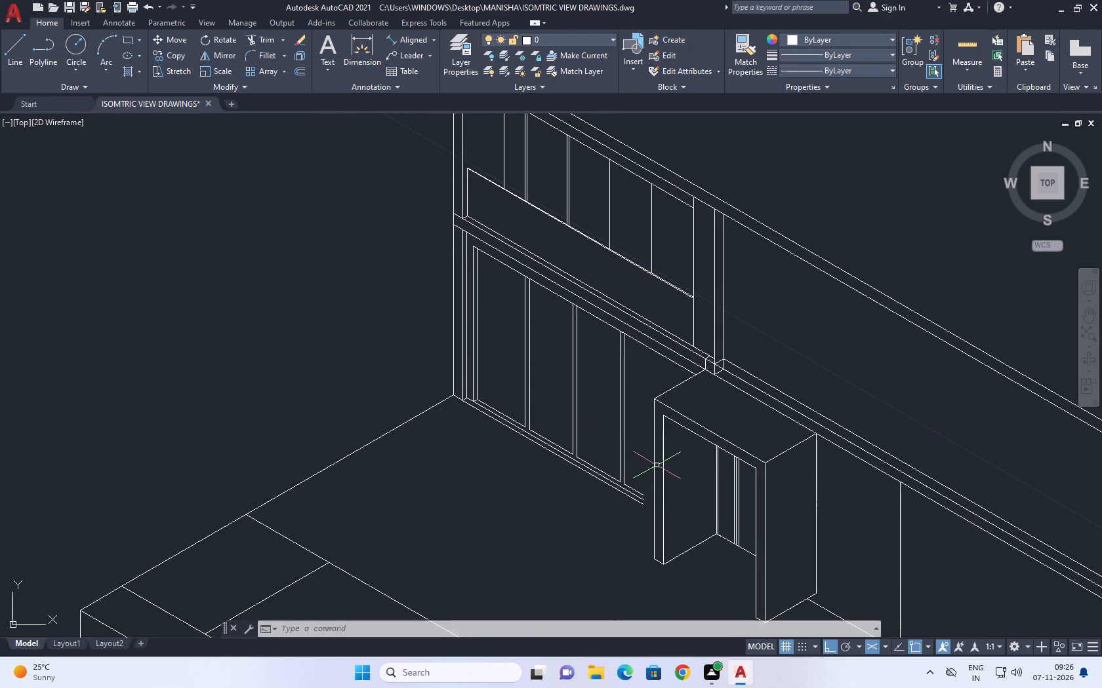
pyautogui.click(653, 458)
pyautogui.write('CO')
pyautogui.press('space')
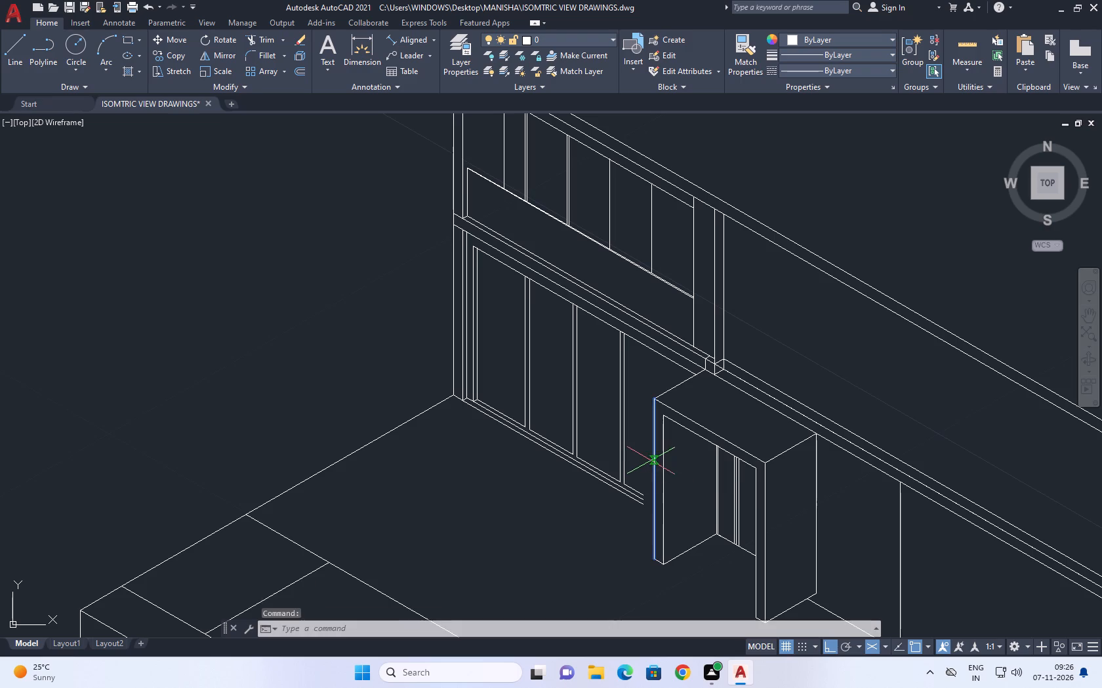
pyautogui.click(651, 458)
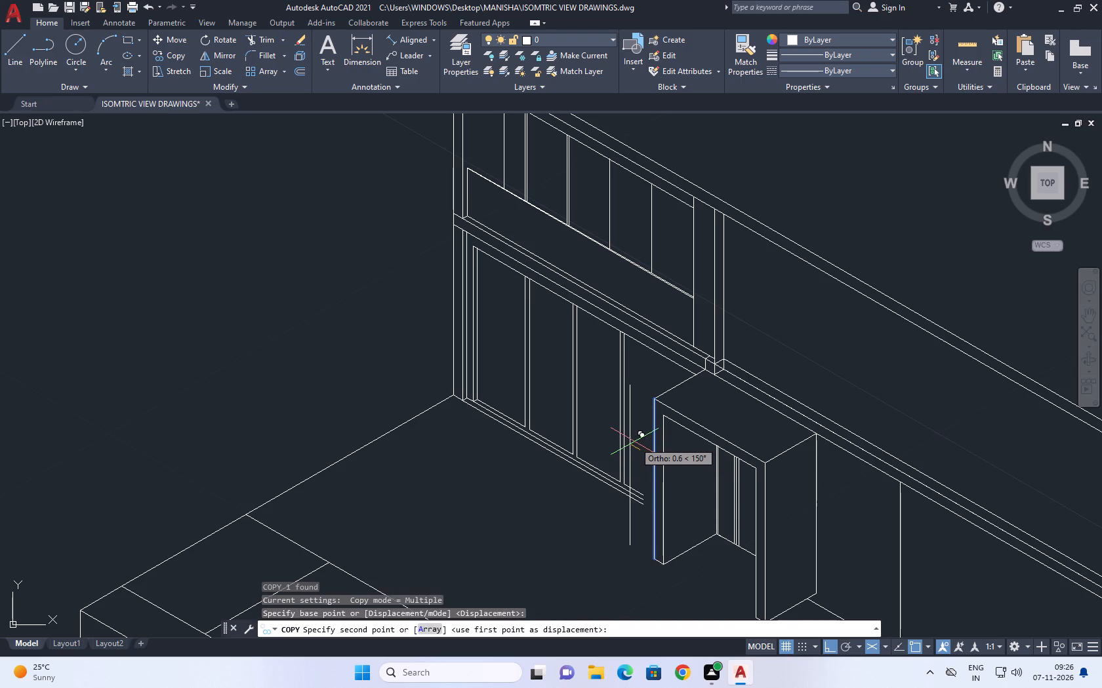
pyautogui.press('0')
pyautogui.write('.5')
pyautogui.press('space')
pyautogui.press('Escape')
# Move the copied vertical a short distance along the wall direction back toward the doorway frame.
pyautogui.scroll(1, 633, 438)
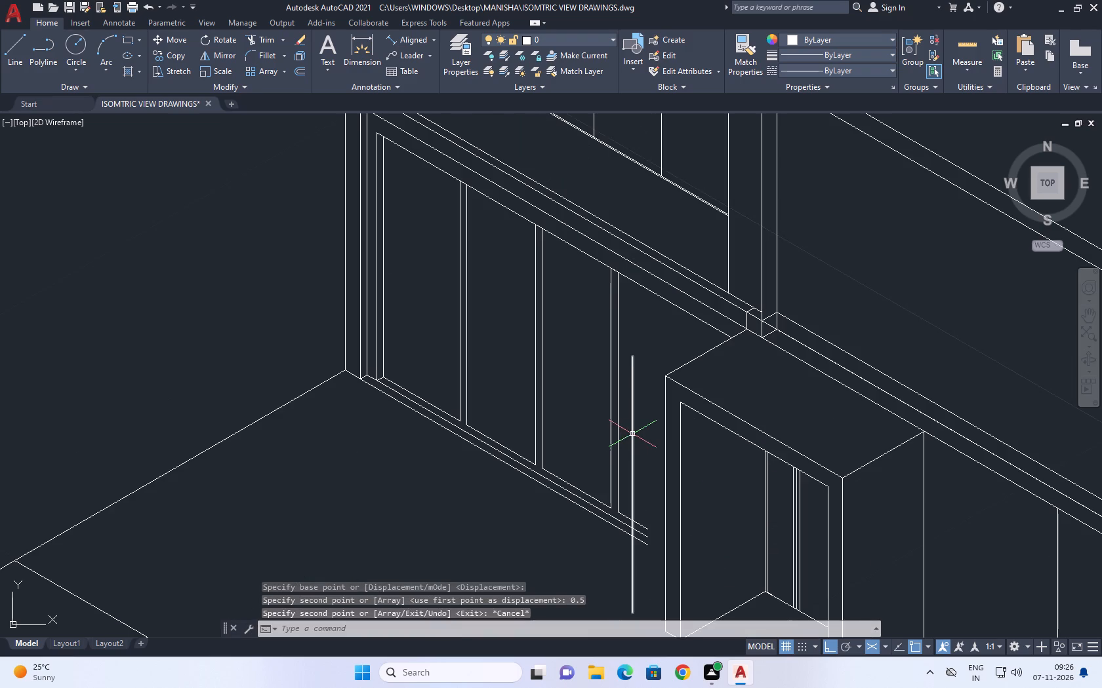
pyautogui.click(634, 432)
pyautogui.moveTo(647, 455); pyautogui.dragTo(598, 385, button='middle')
pyautogui.press('m')
pyautogui.scroll(2, 605, 389)
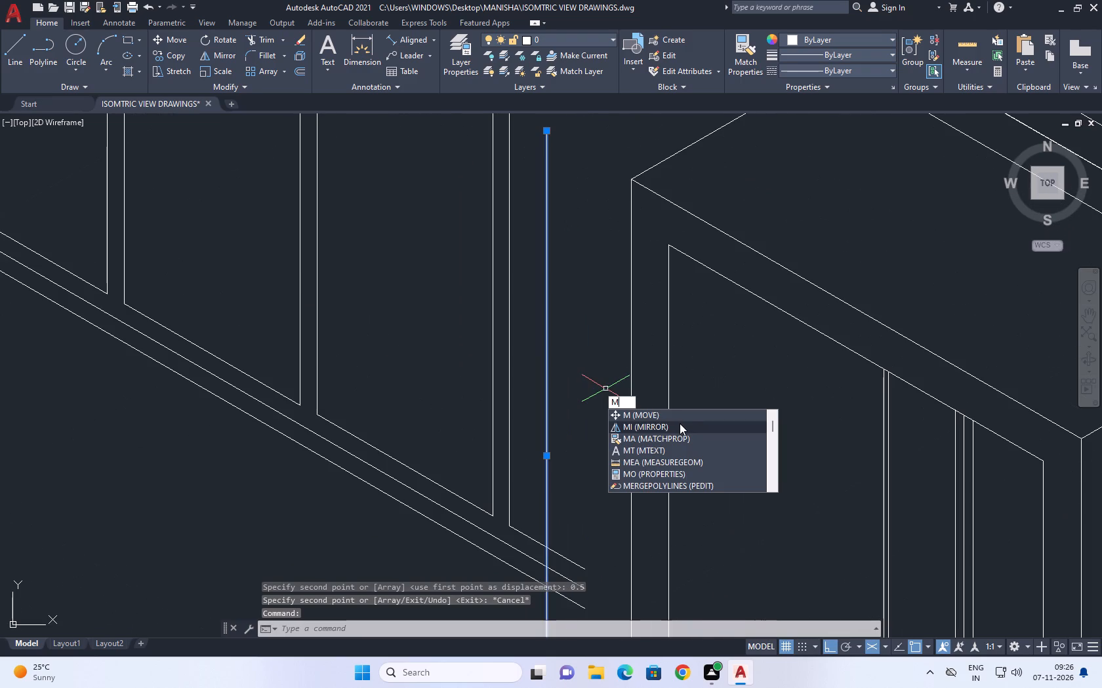
pyautogui.press('space')
pyautogui.moveTo(706, 411); pyautogui.dragTo(712, 411)
pyautogui.click(758, 416)
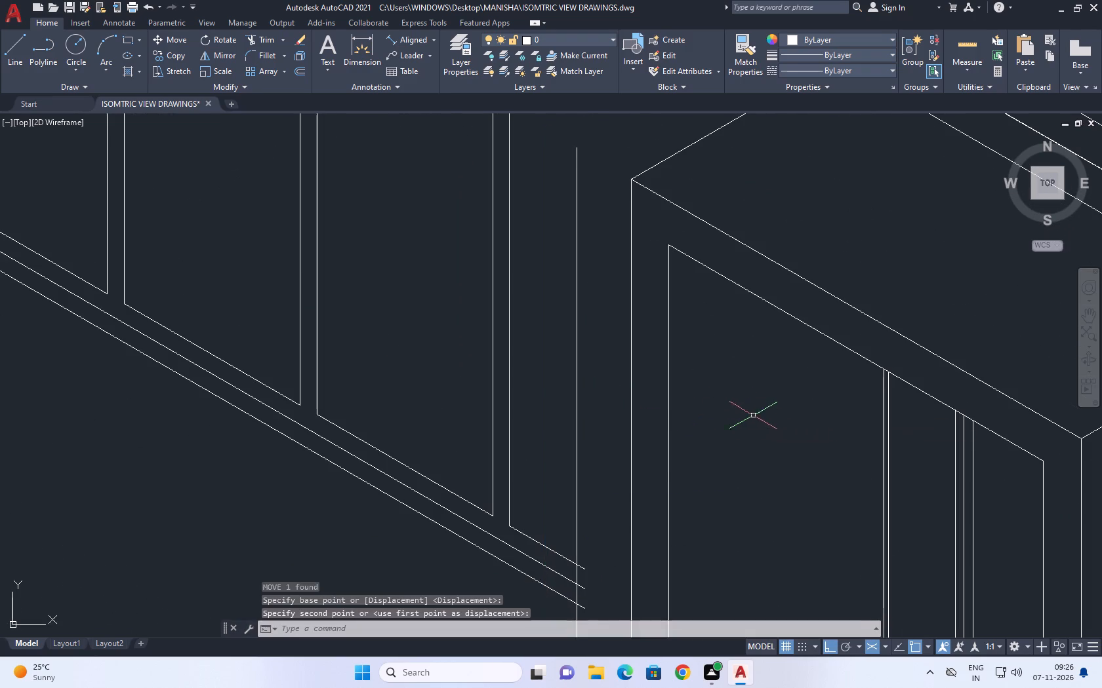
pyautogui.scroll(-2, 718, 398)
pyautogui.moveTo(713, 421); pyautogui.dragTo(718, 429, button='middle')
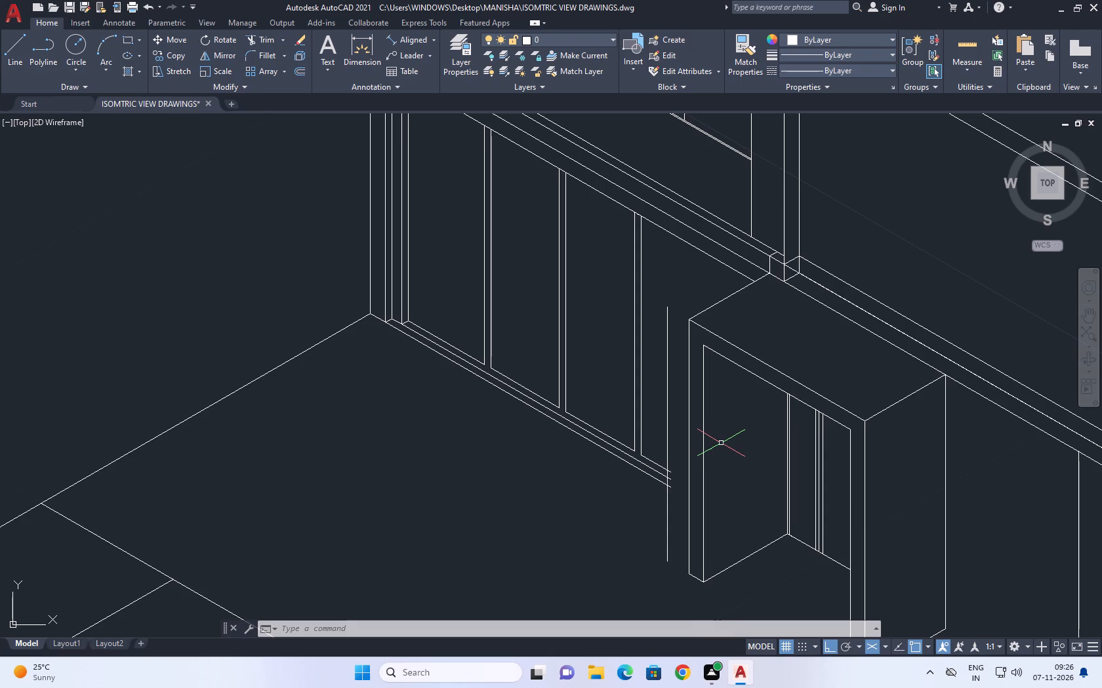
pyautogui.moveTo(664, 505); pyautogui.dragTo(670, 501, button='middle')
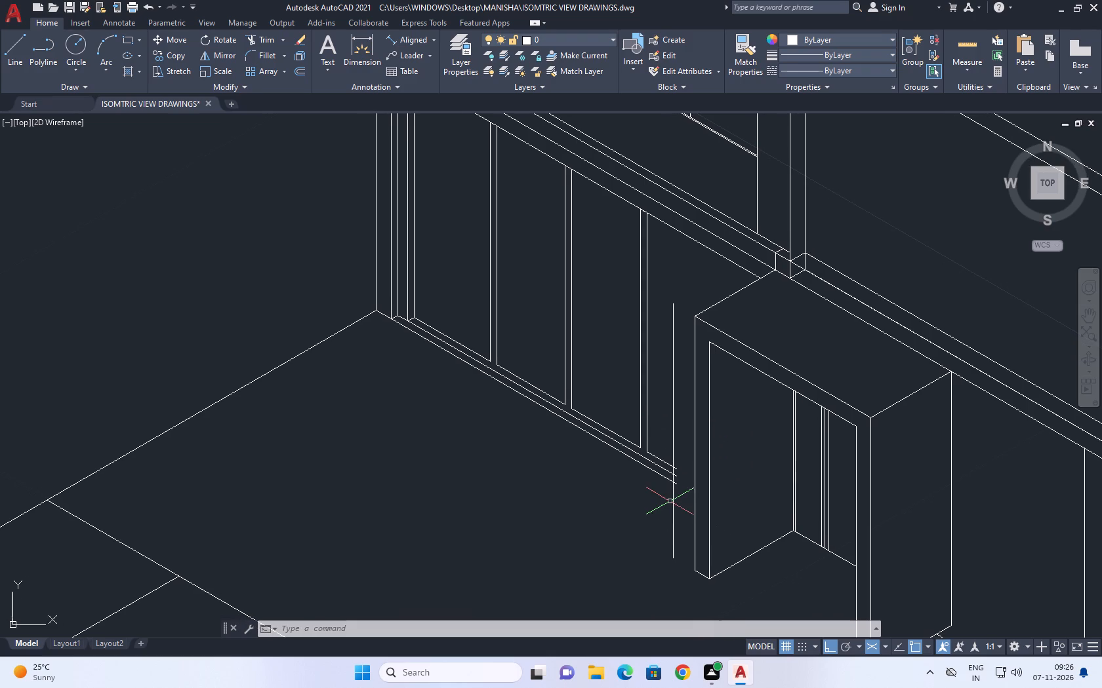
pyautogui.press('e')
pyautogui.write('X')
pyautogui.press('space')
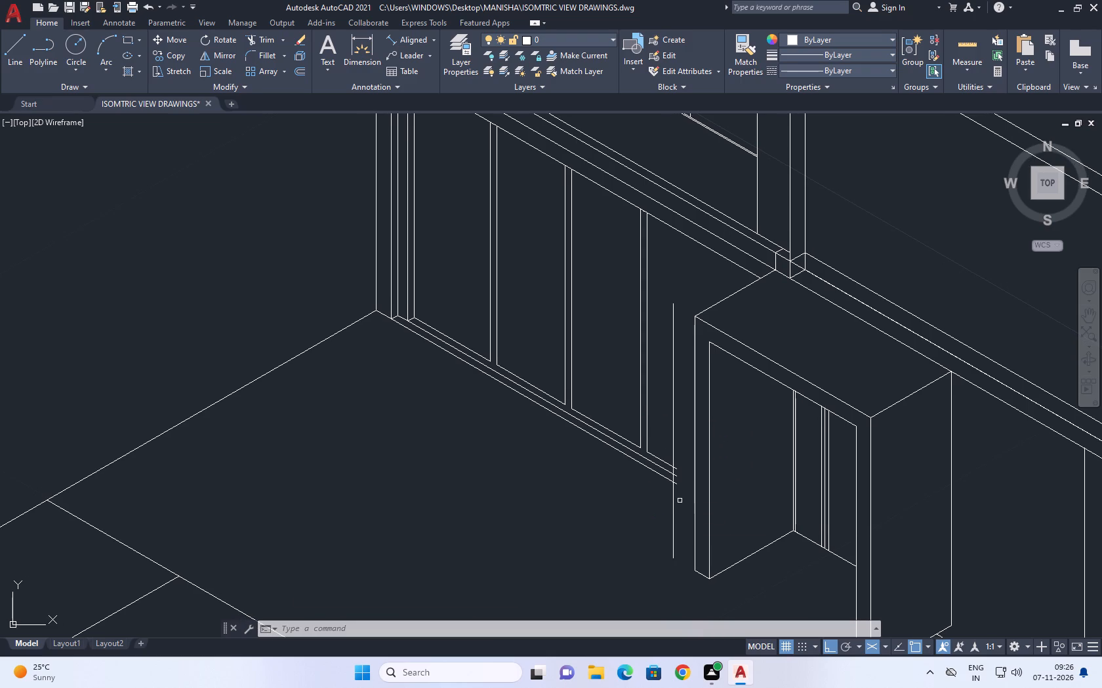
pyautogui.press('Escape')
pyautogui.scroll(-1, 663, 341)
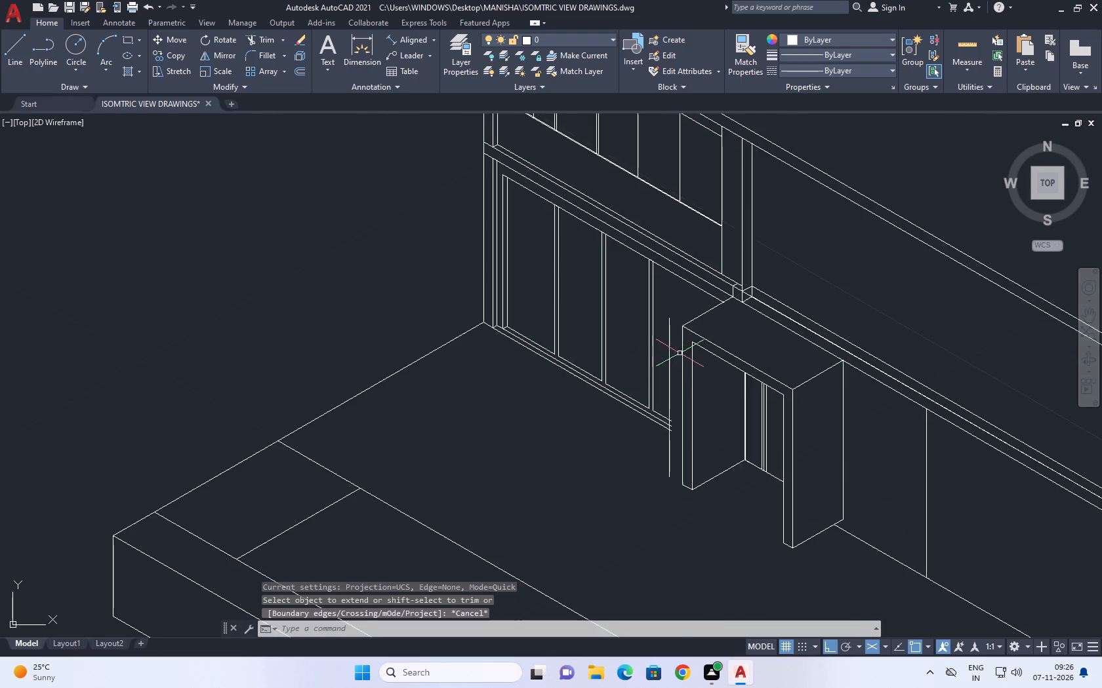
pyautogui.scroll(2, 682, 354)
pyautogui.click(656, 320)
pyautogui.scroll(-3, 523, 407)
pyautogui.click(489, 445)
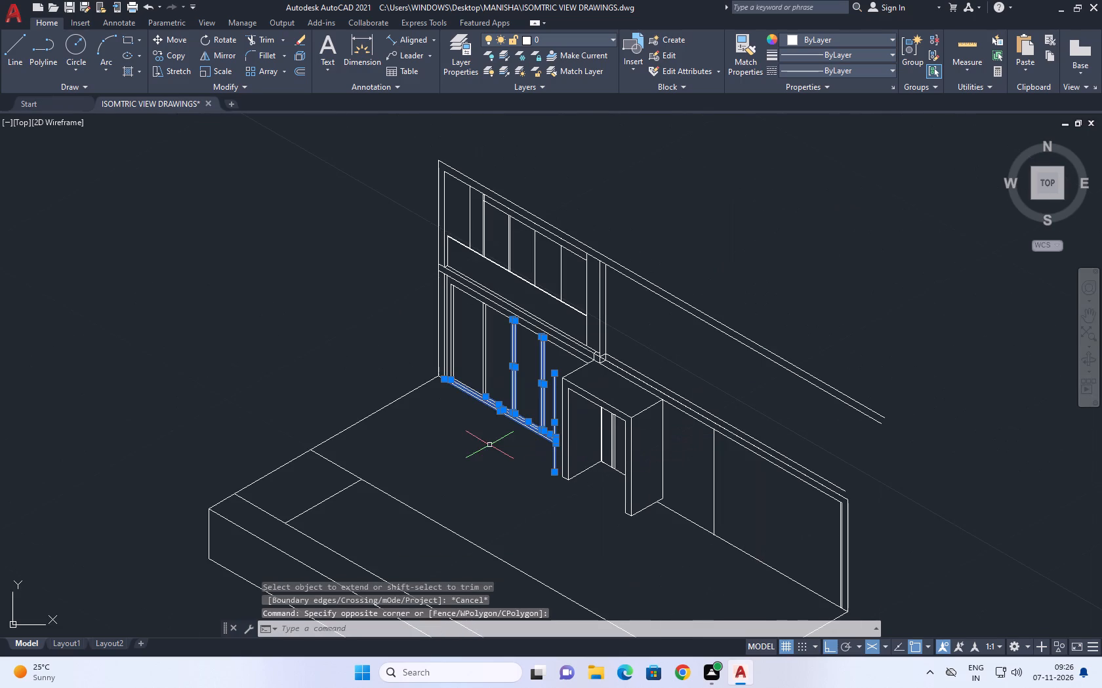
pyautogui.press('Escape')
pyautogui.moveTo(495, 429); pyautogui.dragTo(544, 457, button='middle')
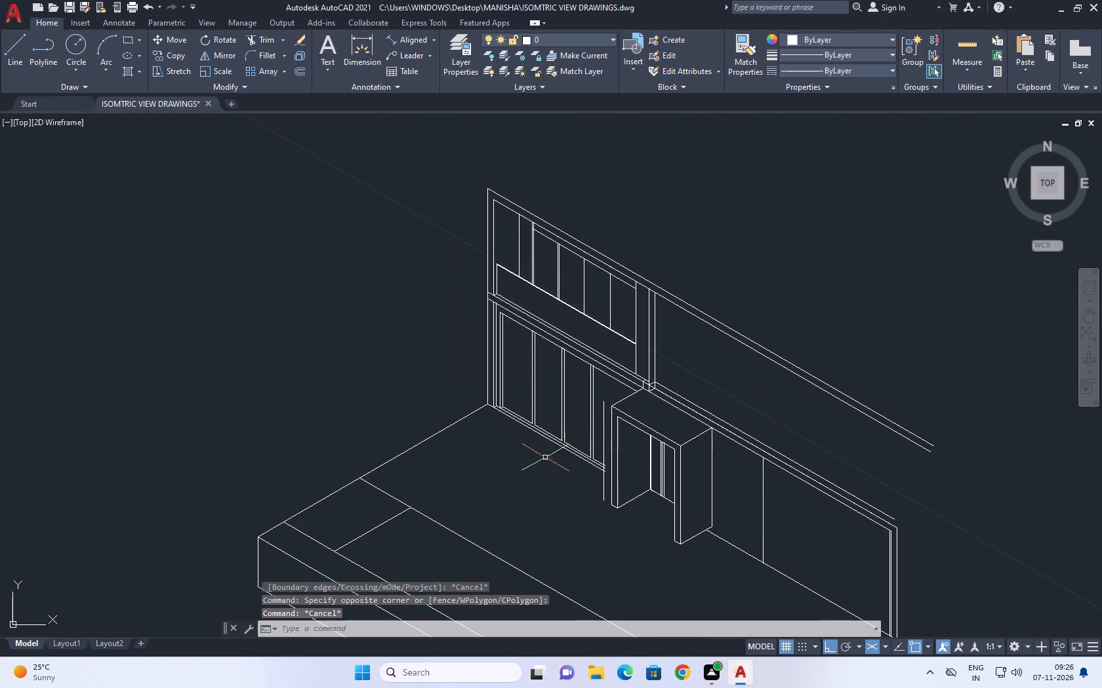
# Erase the copied vertical beside the doorway frame and the uppermost wall-top line running from the corner post toward the far wall end.
pyautogui.scroll(1, 570, 453)
pyautogui.scroll(2, 610, 391)
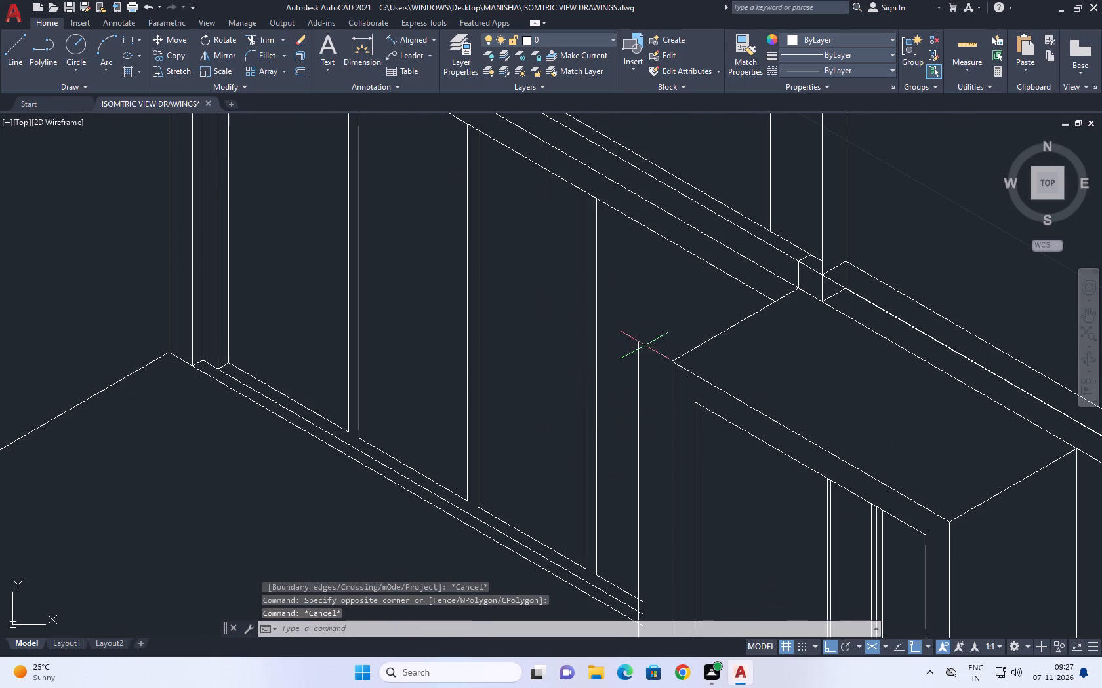
pyautogui.click(645, 362)
pyautogui.click(634, 377)
pyautogui.moveTo(657, 386); pyautogui.dragTo(651, 343, button='middle')
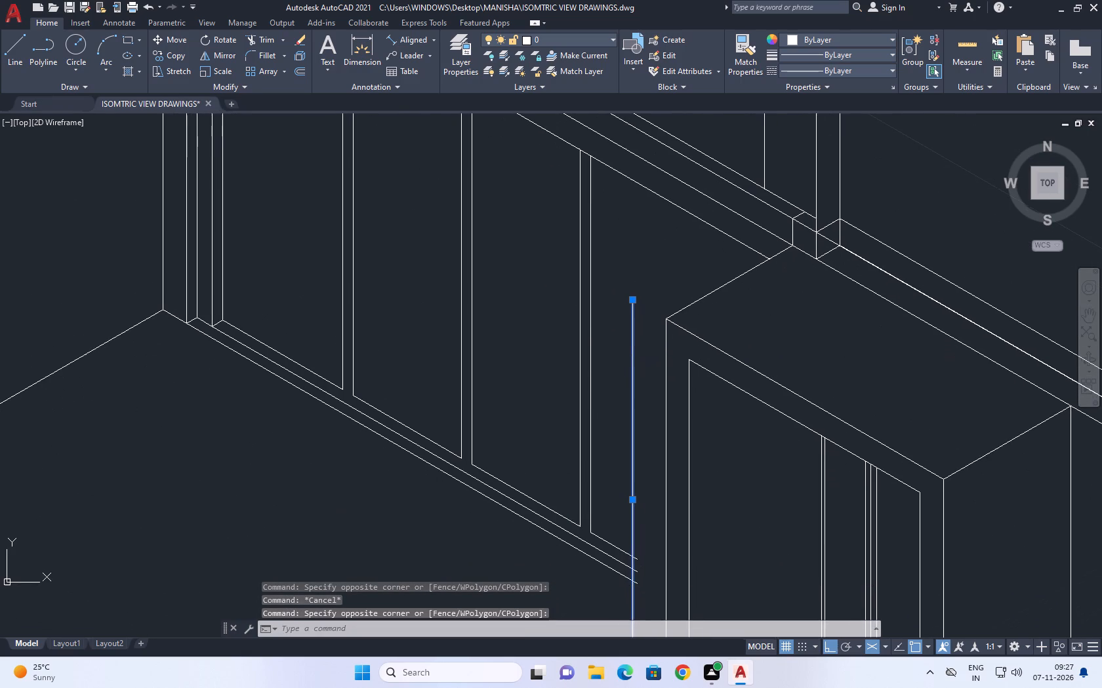
pyautogui.moveTo(651, 343); pyautogui.dragTo(650, 343, button='middle')
pyautogui.scroll(-2, 682, 342)
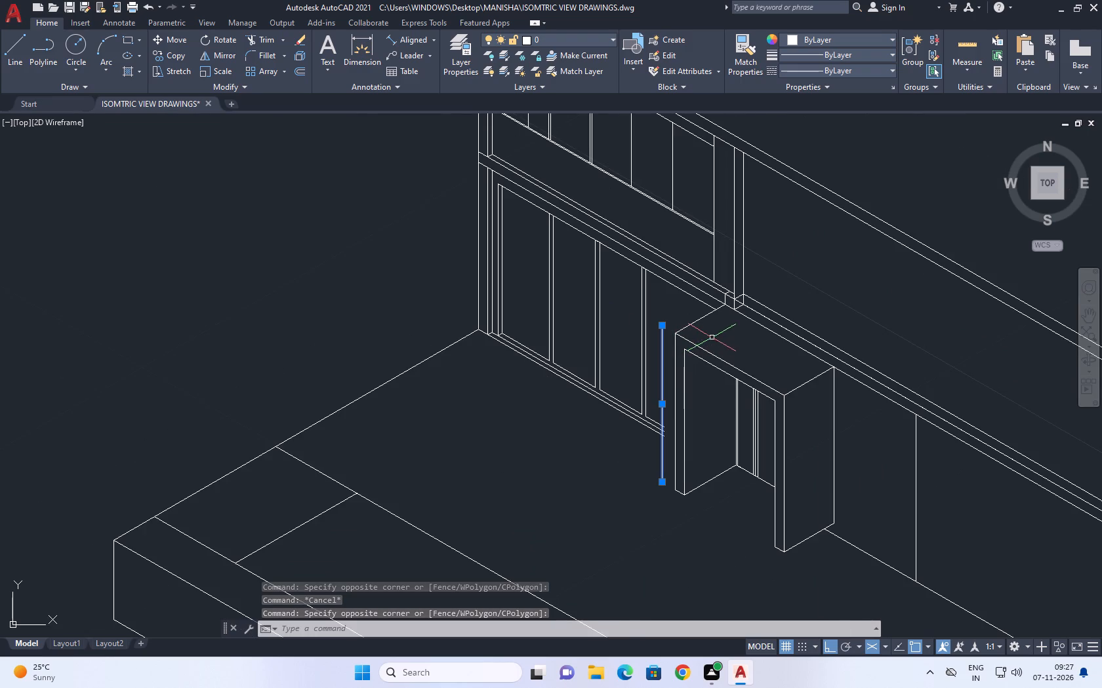
pyautogui.middleClick(758, 397)
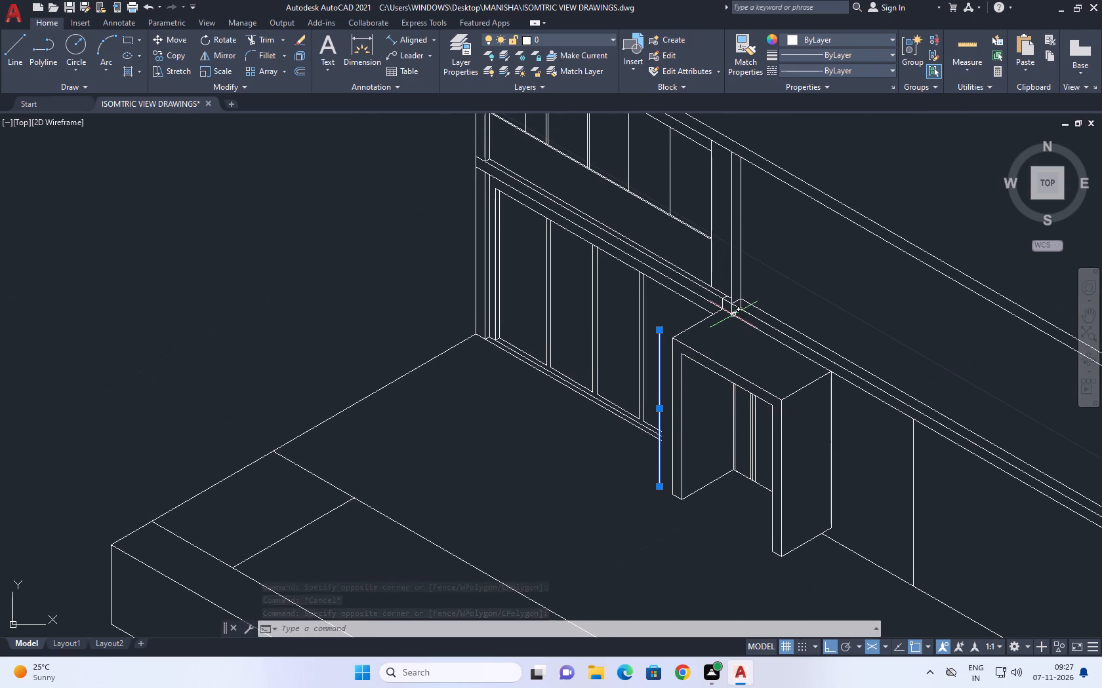
pyautogui.scroll(2, 732, 320)
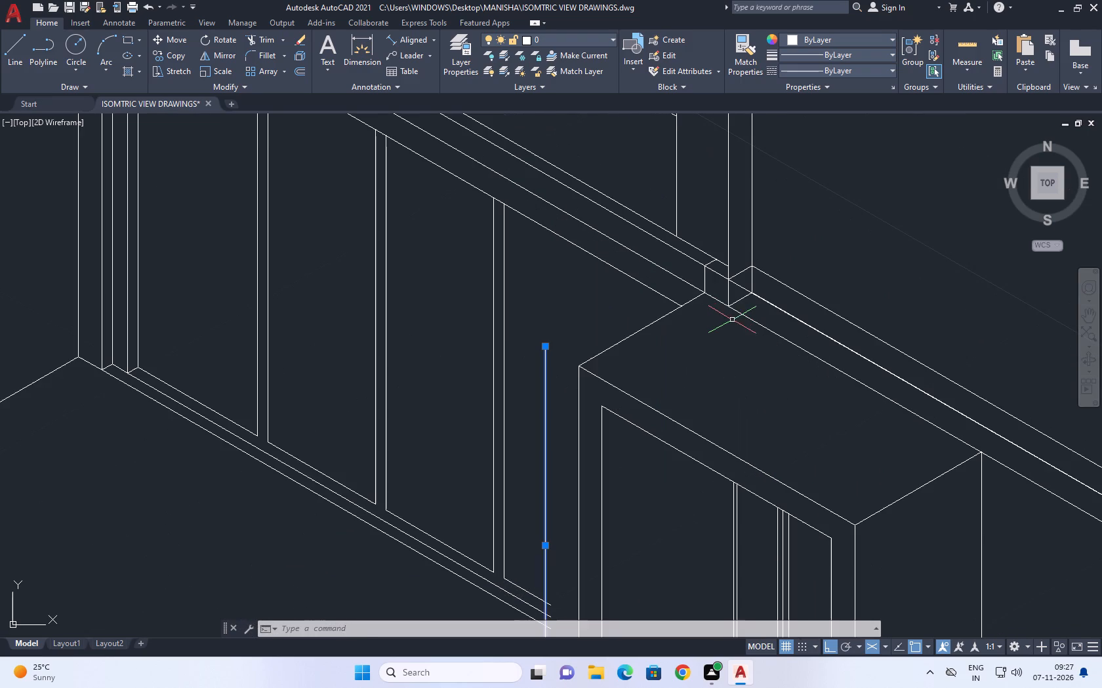
pyautogui.moveTo(748, 309); pyautogui.dragTo(714, 341, button='middle')
pyautogui.click(753, 311)
pyautogui.moveTo(748, 317); pyautogui.dragTo(748, 323)
pyautogui.rightClick(786, 282)
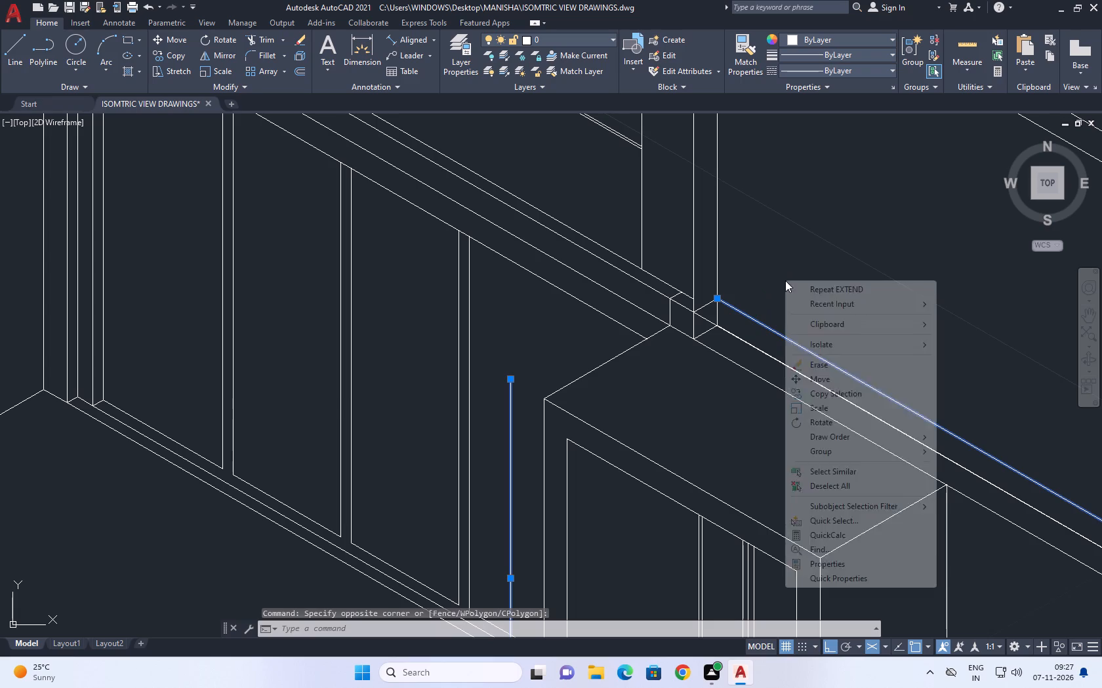
pyautogui.click(825, 361)
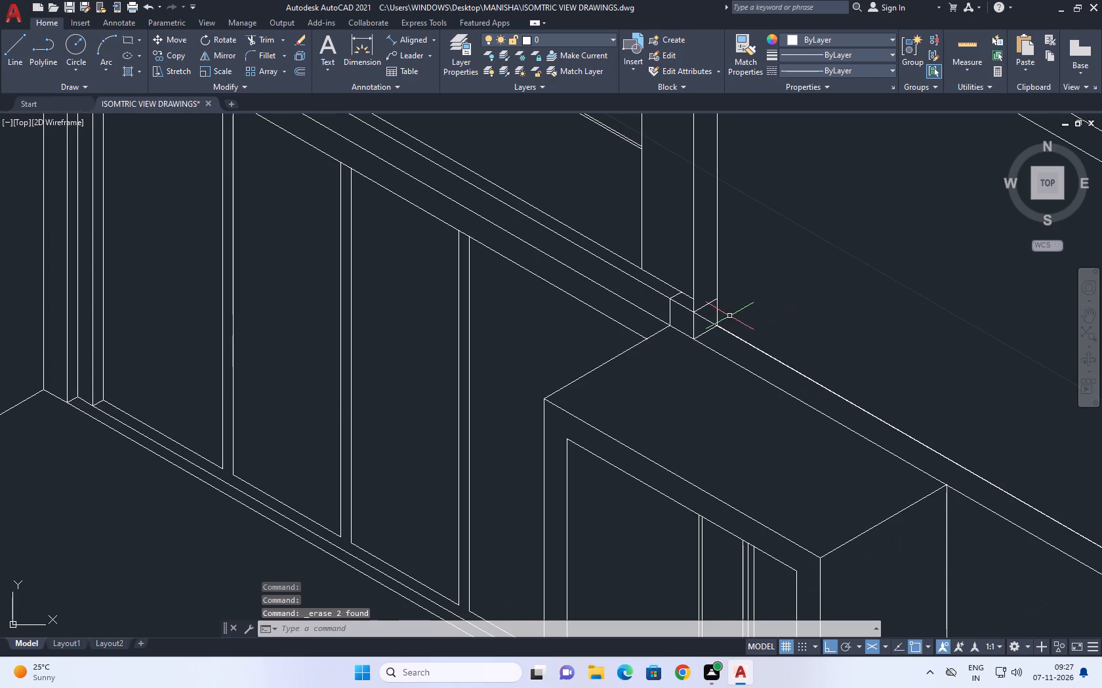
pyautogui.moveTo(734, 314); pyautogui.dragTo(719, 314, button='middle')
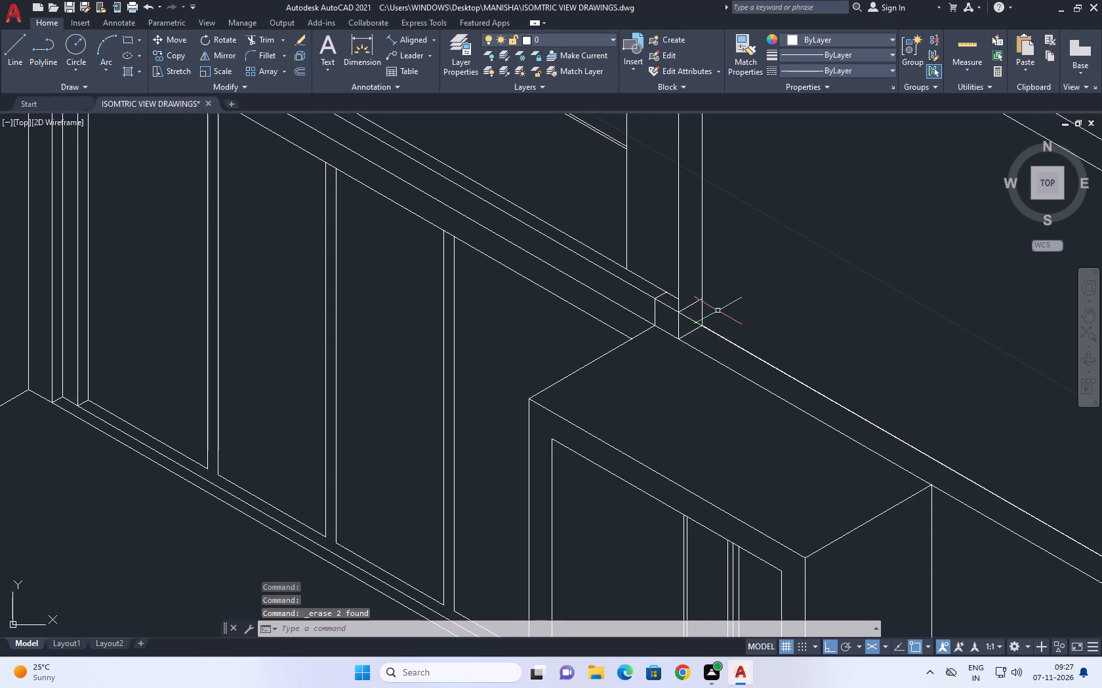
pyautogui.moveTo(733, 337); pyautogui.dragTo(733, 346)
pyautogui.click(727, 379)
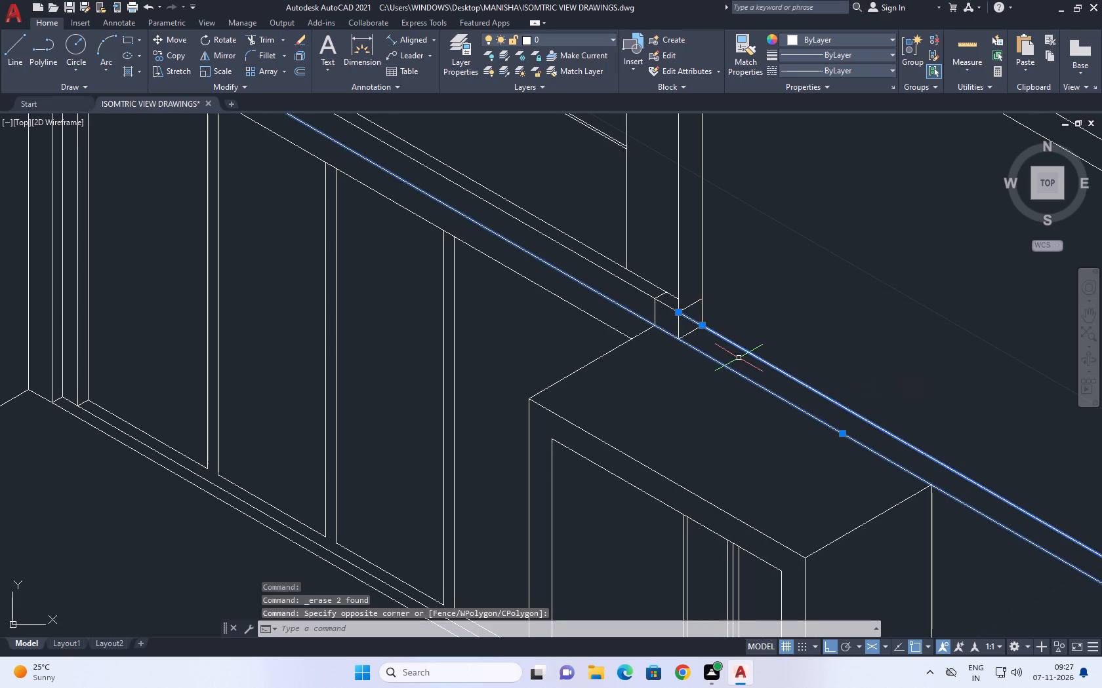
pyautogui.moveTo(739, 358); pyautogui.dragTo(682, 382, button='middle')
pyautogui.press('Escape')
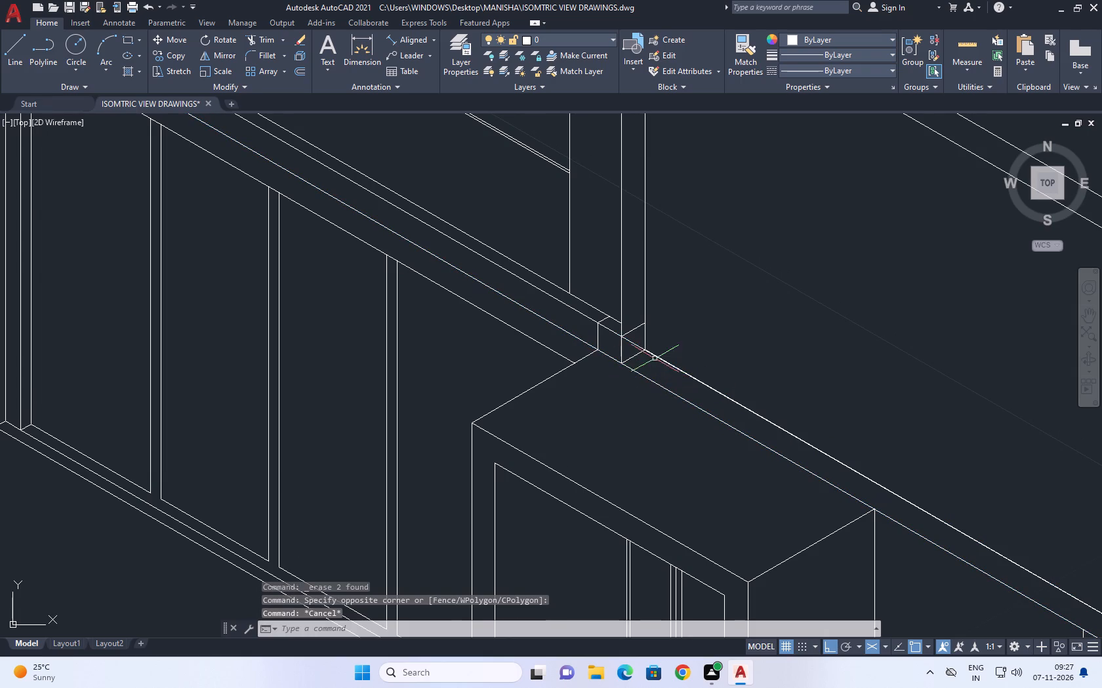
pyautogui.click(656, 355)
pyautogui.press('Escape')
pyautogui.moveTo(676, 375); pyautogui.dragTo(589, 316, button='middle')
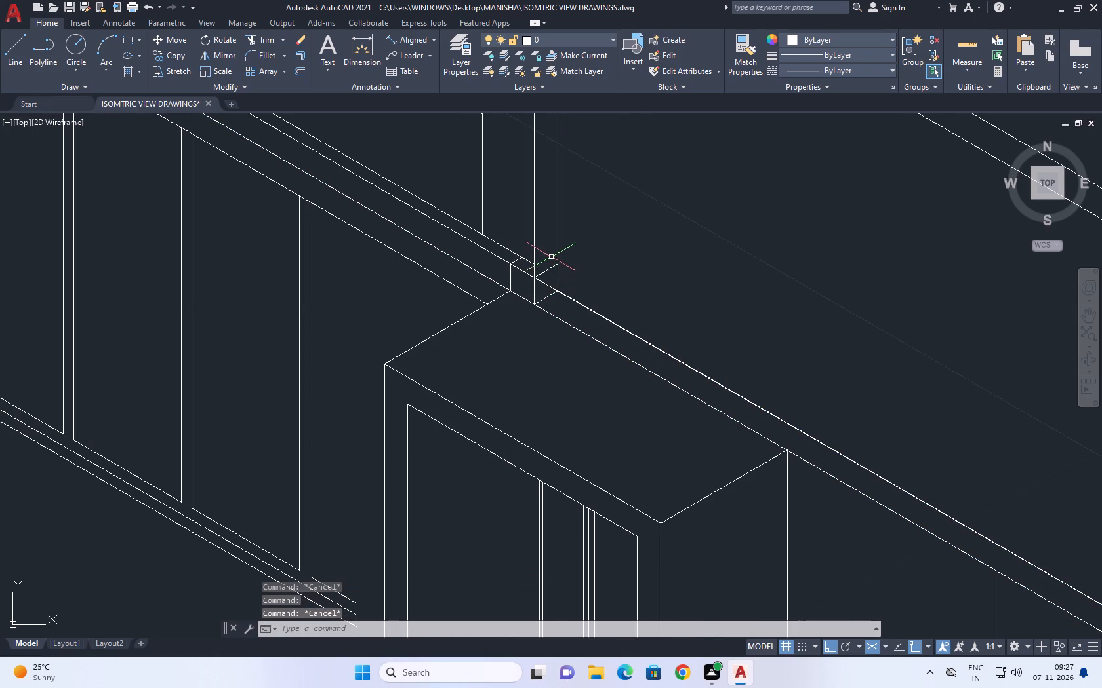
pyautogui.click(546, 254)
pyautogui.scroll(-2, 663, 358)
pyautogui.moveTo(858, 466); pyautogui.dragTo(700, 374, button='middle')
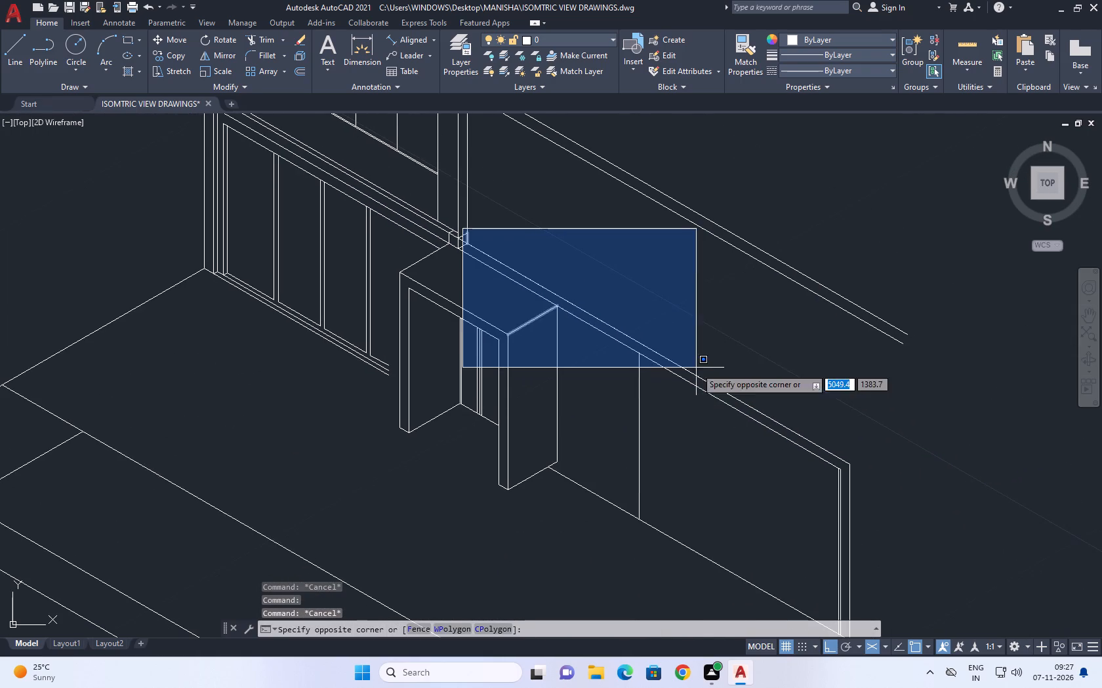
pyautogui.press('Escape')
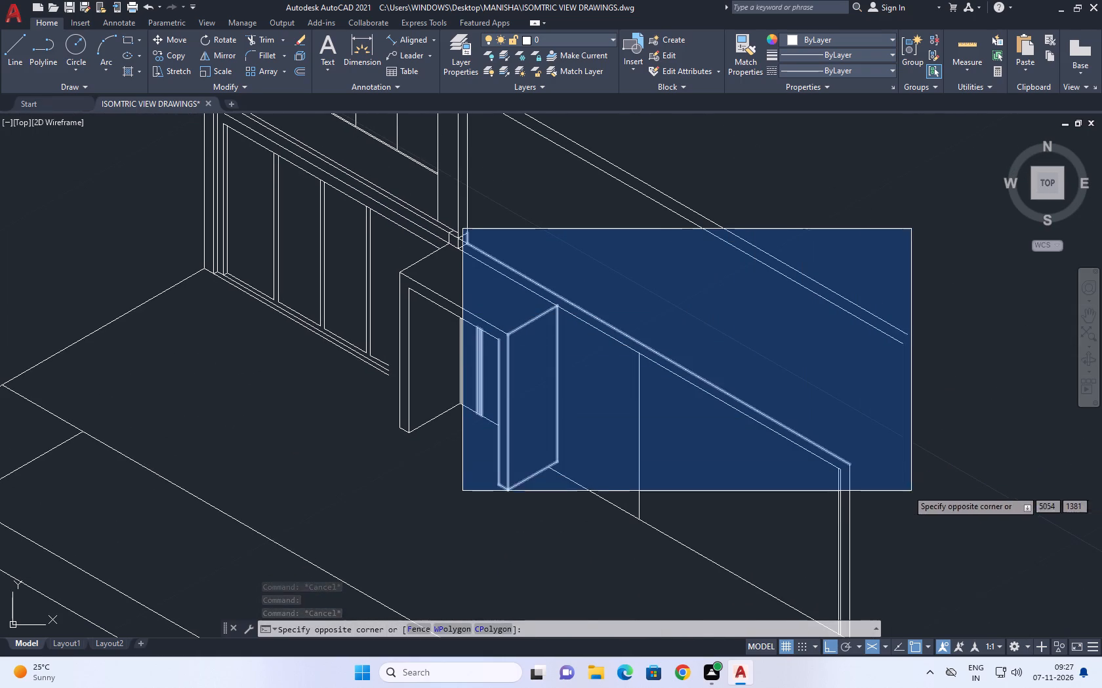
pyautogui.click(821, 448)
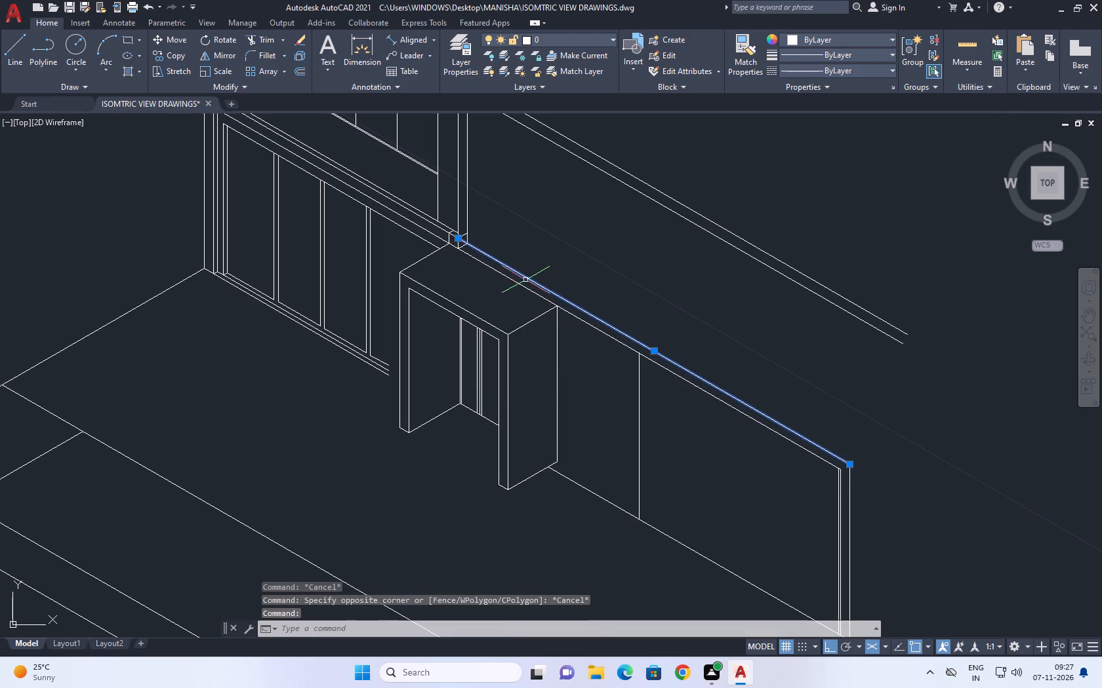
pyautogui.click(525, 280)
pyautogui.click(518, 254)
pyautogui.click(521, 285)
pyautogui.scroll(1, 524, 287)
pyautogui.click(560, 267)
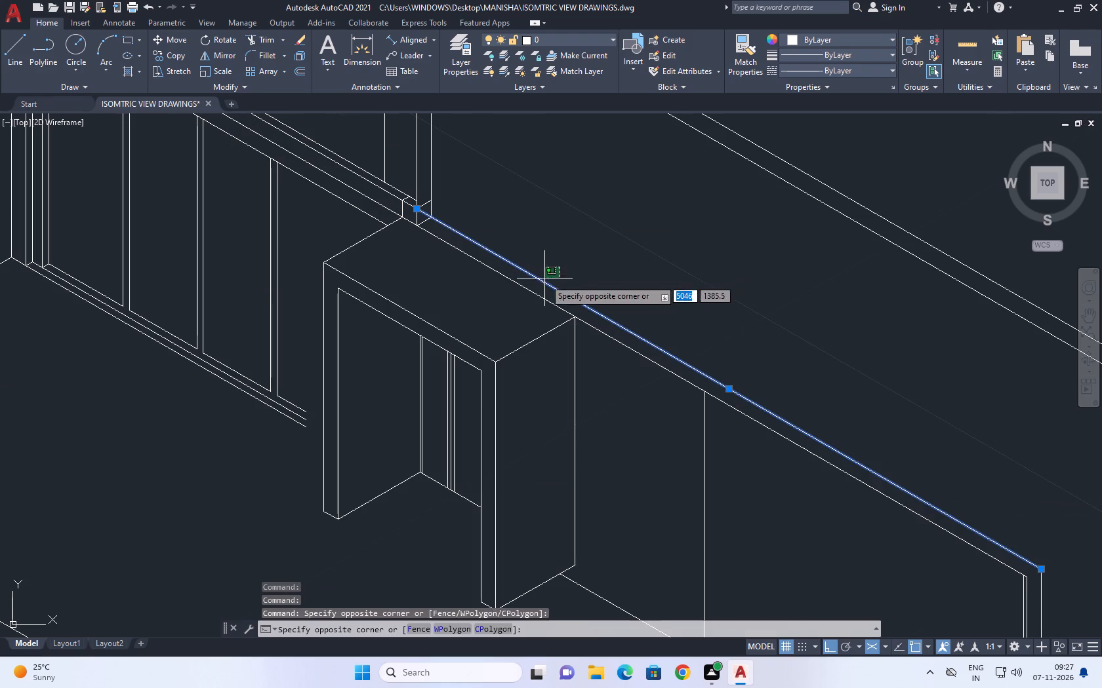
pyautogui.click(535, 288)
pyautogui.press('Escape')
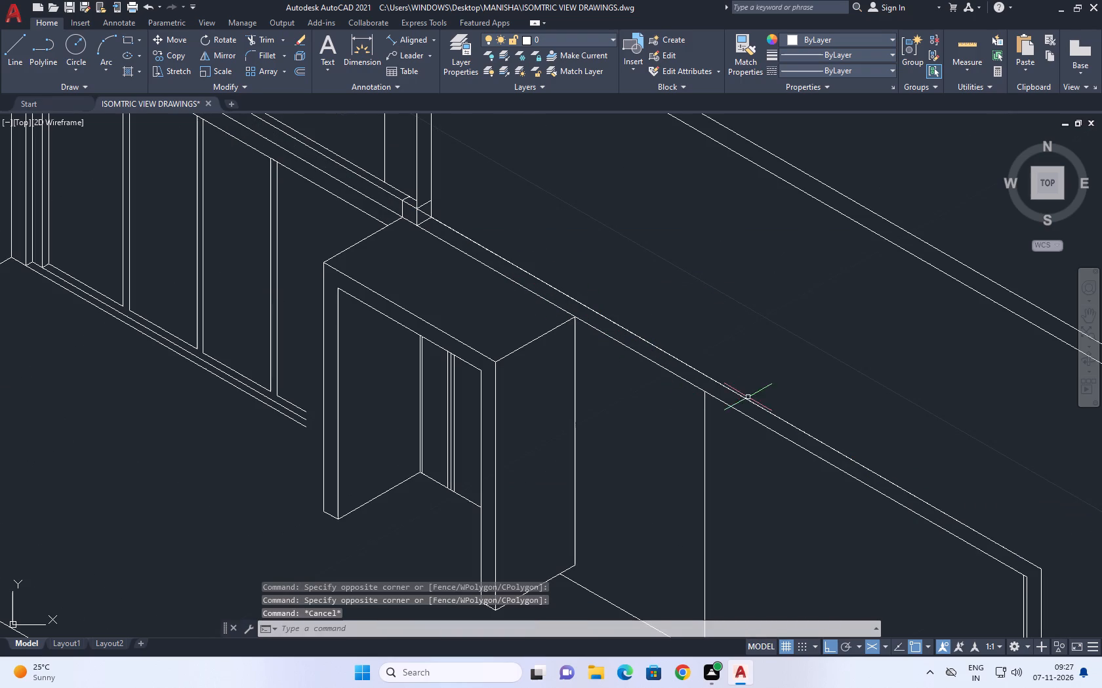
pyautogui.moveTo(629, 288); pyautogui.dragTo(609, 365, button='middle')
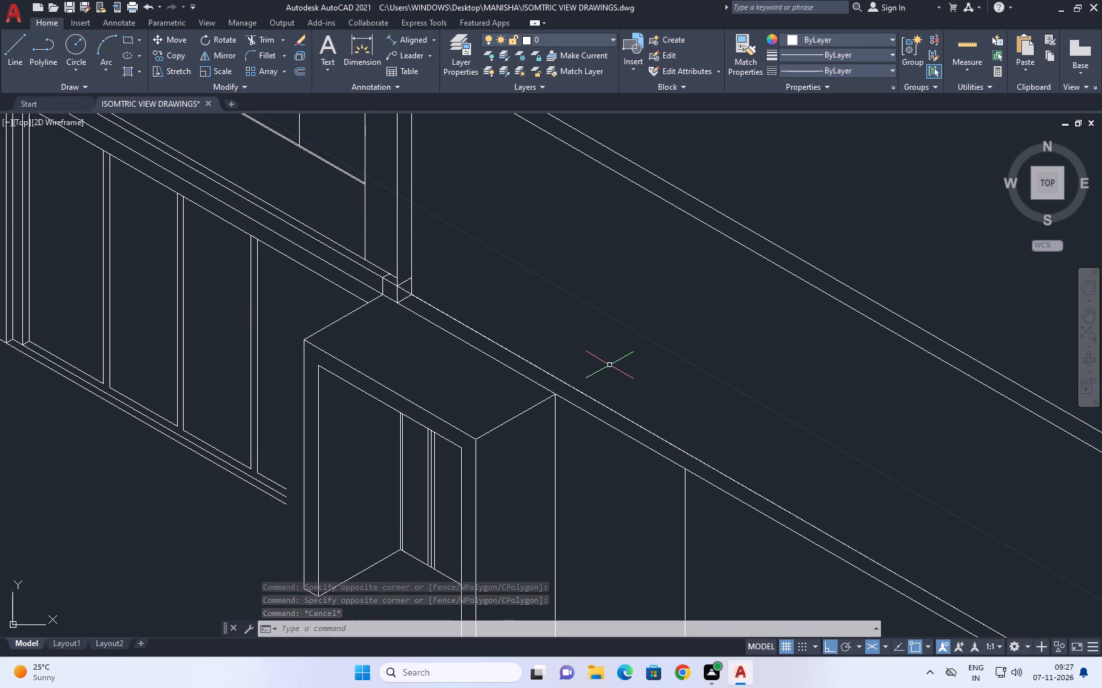
# Trim the two parallel wall-top lines where they cross behind the doorway frame's roof, next to the corner post.
pyautogui.click(543, 386)
pyautogui.click(541, 368)
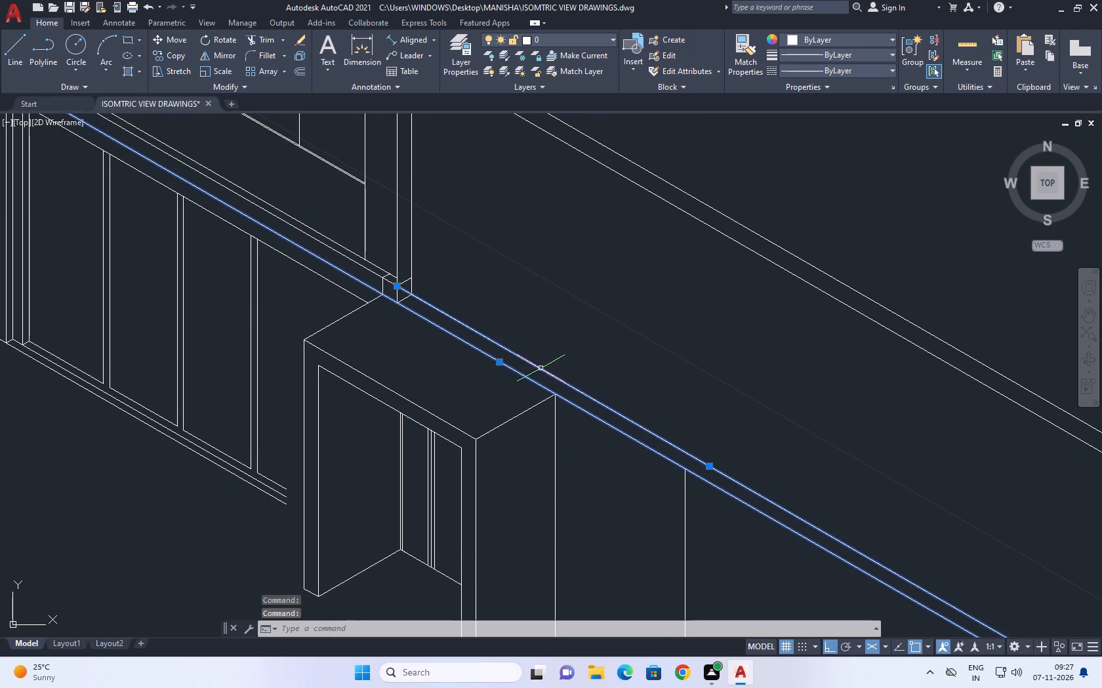
pyautogui.write('TR')
pyautogui.press('Escape')
pyautogui.write('TR')
pyautogui.press('space')
pyautogui.click(481, 363)
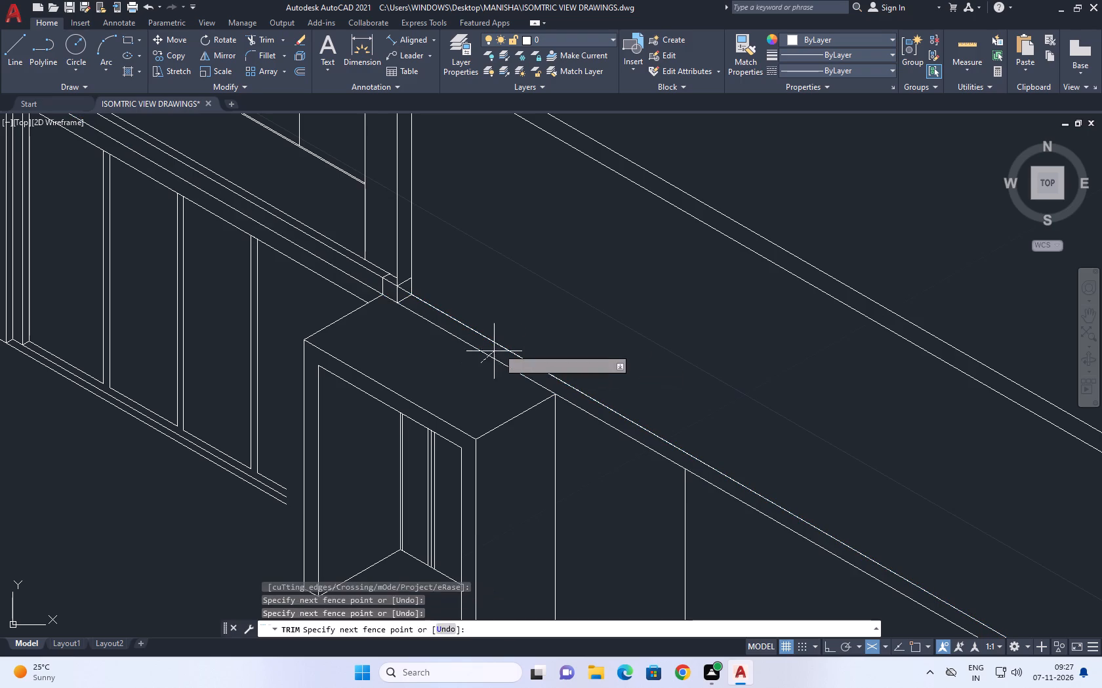
pyautogui.click(520, 332)
pyautogui.press('Escape')
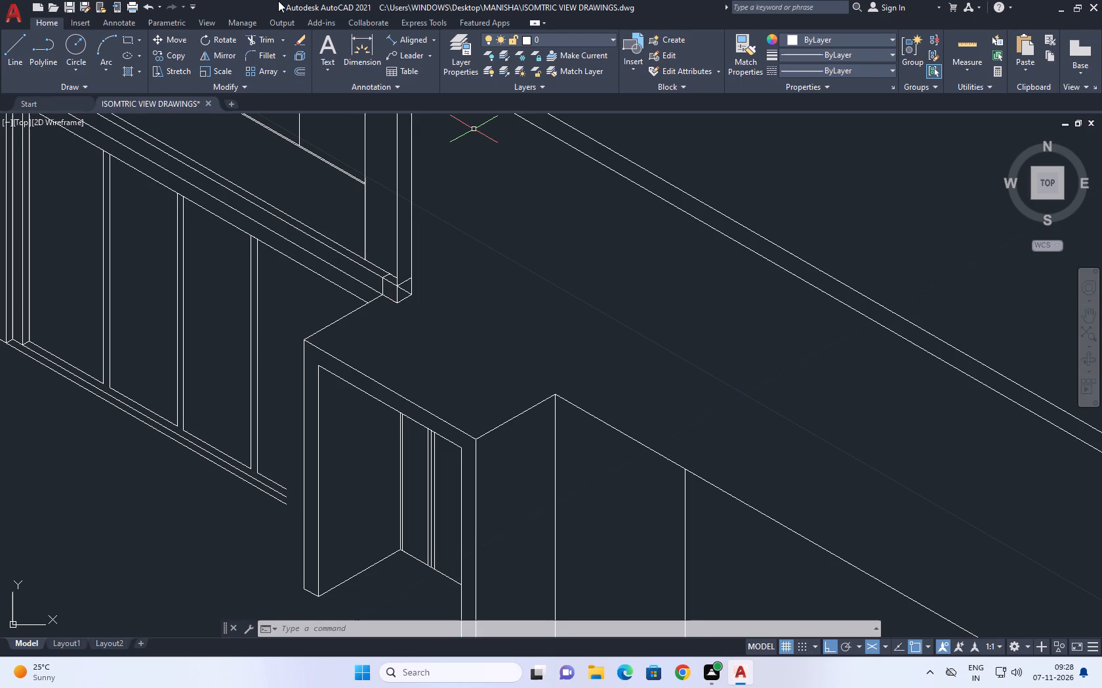
# Draw a 2.5-unit line parallel to the building's front wall in the empty area beside the building.
pyautogui.scroll(1, 19, 11)
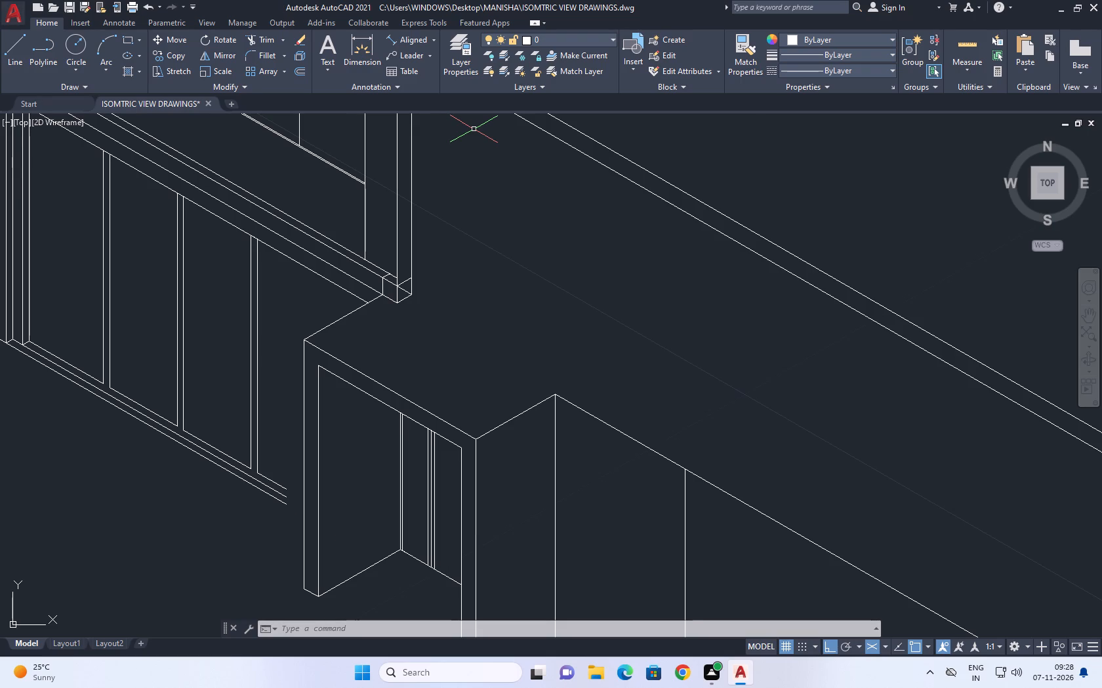
pyautogui.scroll(-1, 414, 326)
pyautogui.moveTo(414, 333); pyautogui.dragTo(420, 366, button='middle')
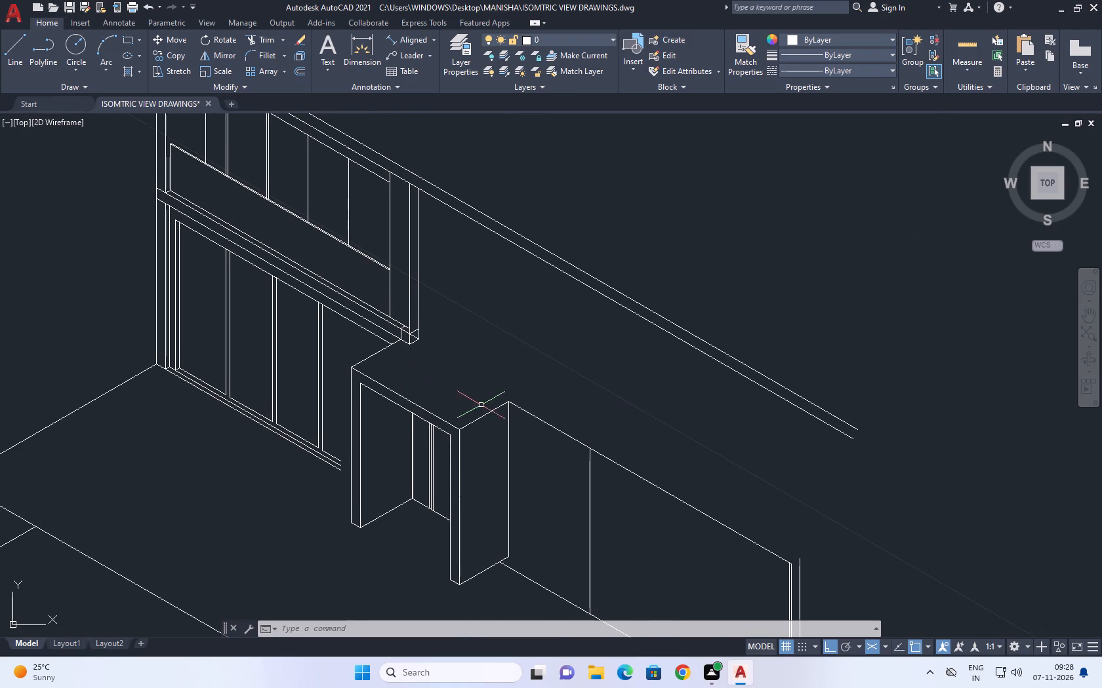
pyautogui.scroll(-2, 441, 368)
pyautogui.moveTo(524, 423); pyautogui.dragTo(474, 385, button='middle')
pyautogui.moveTo(491, 403); pyautogui.dragTo(382, 408, button='middle')
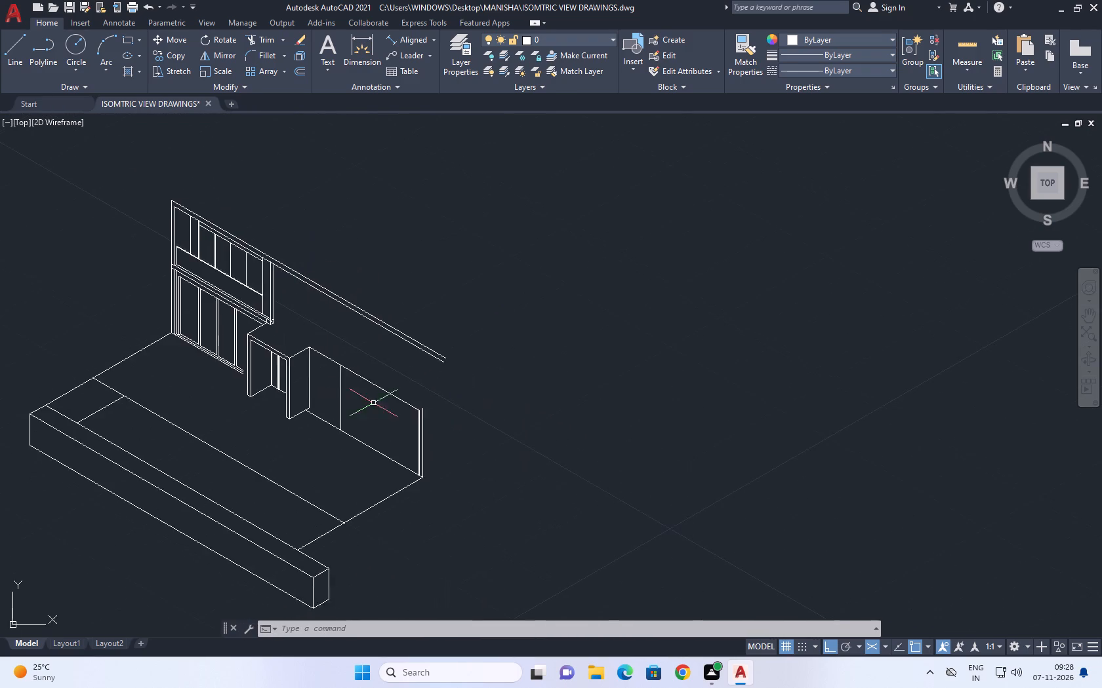
pyautogui.moveTo(428, 421); pyautogui.dragTo(249, 345, button='middle')
pyautogui.moveTo(224, 508); pyautogui.dragTo(173, 492, button='middle')
pyautogui.moveTo(335, 433); pyautogui.dragTo(247, 438, button='middle')
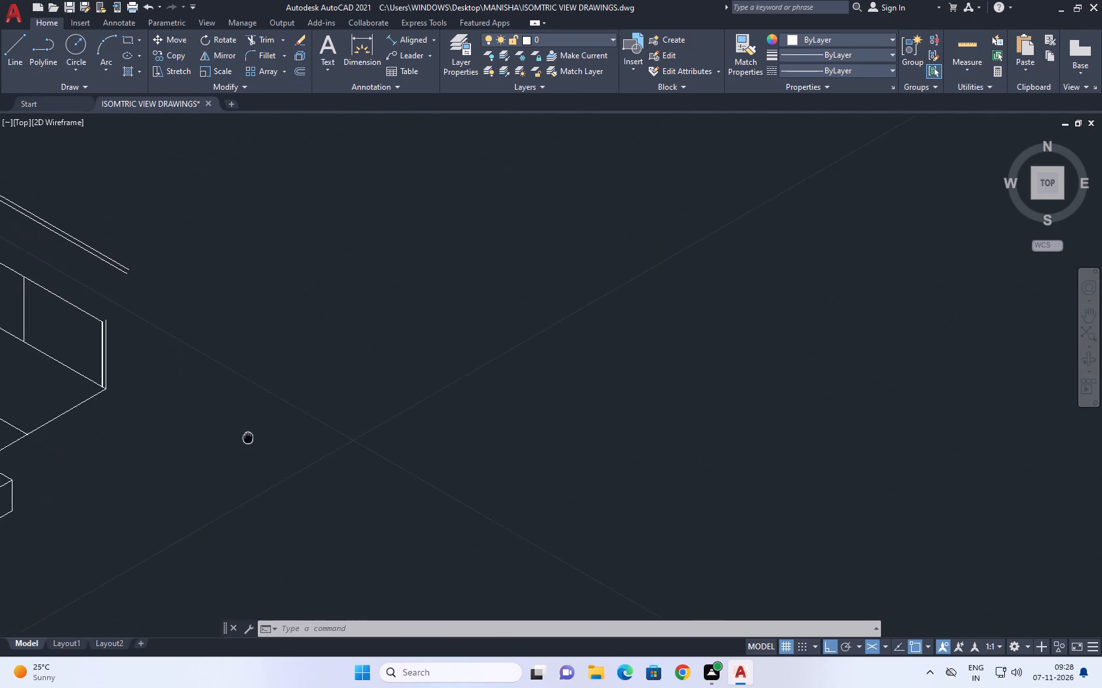
pyautogui.moveTo(247, 438); pyautogui.dragTo(228, 432, button='middle')
pyautogui.scroll(1, 235, 434)
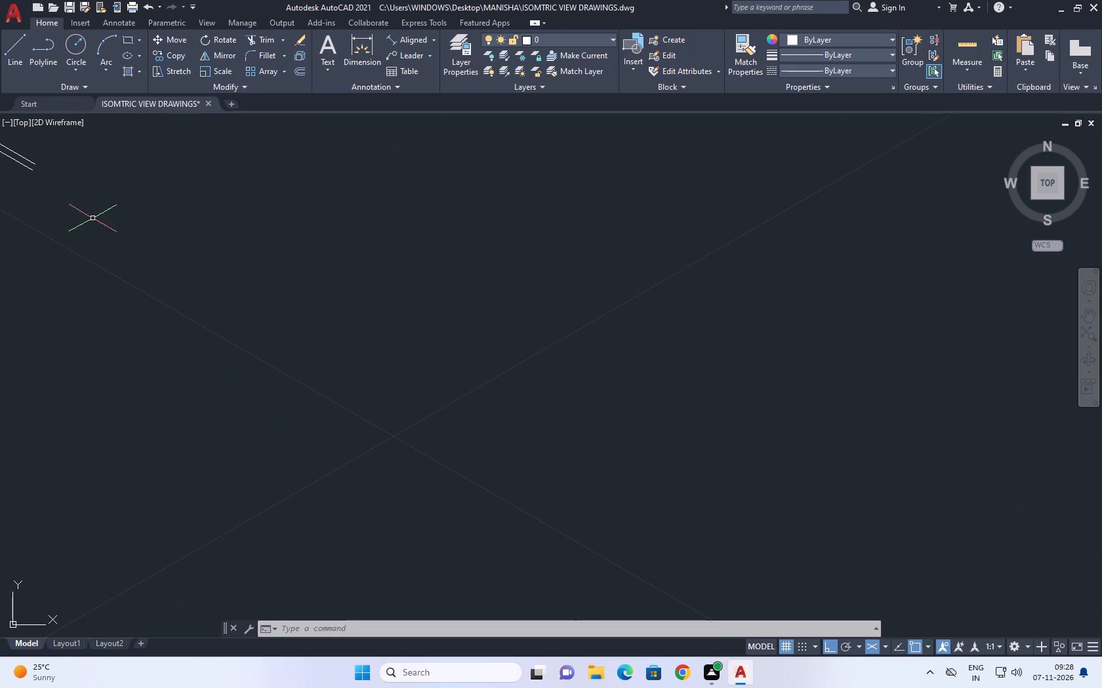
pyautogui.scroll(-3, 323, 300)
pyautogui.moveTo(467, 318); pyautogui.dragTo(363, 327, button='middle')
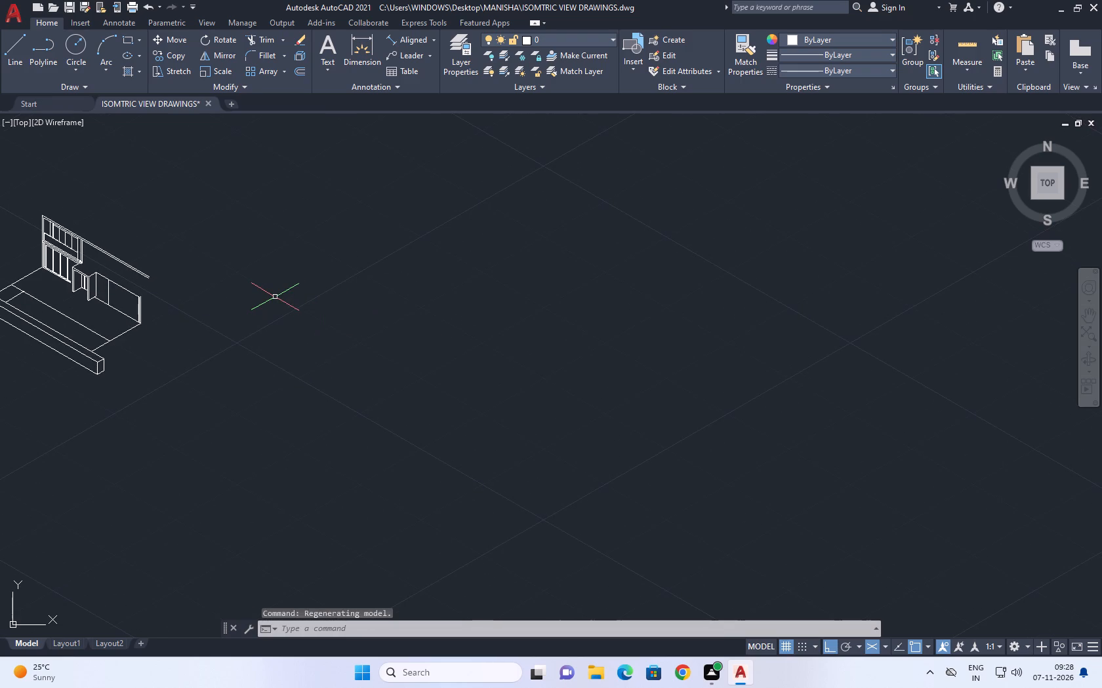
pyautogui.press('l')
pyautogui.press('space')
pyautogui.click(273, 346)
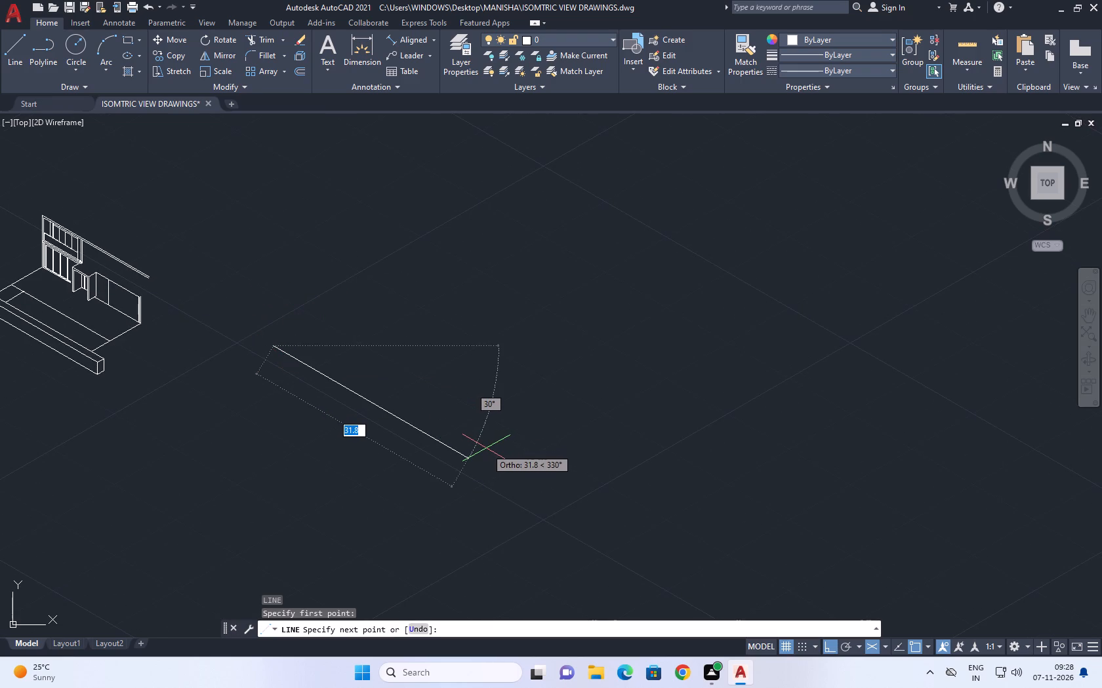
pyautogui.write('0.26')
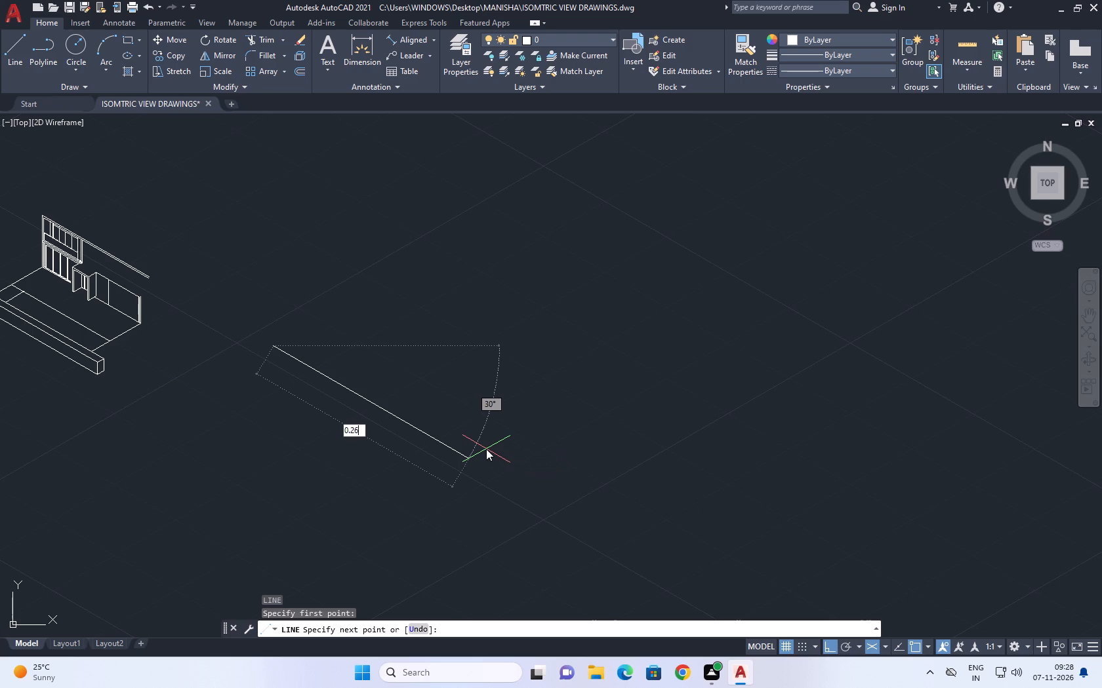
pyautogui.press('Escape')
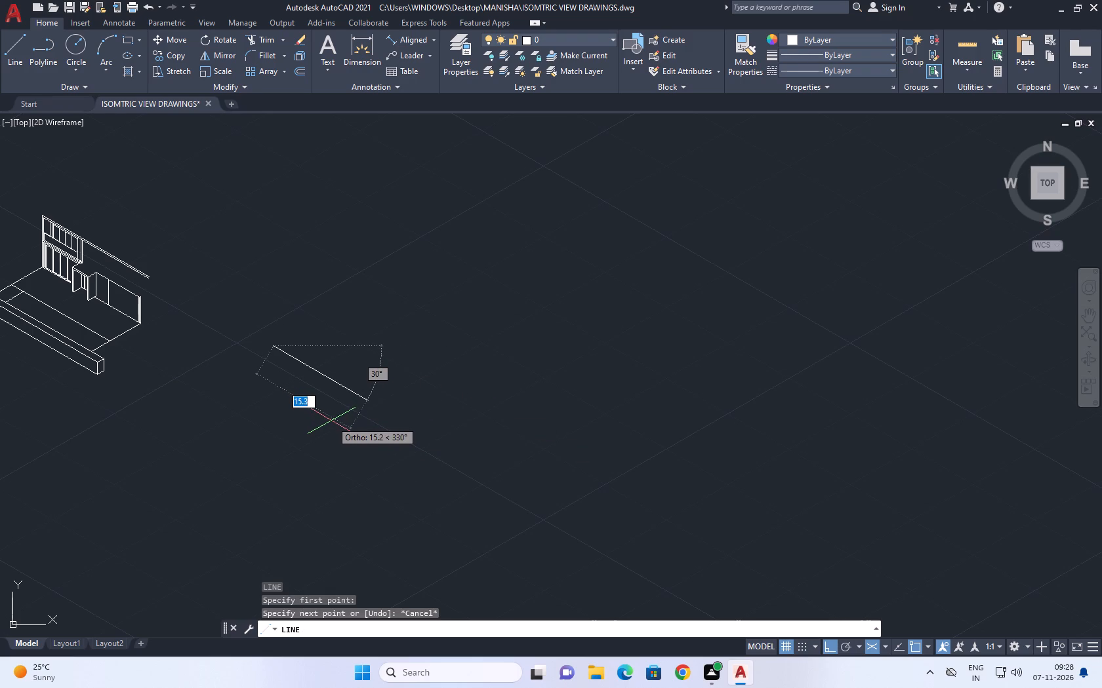
pyautogui.write('2.5')
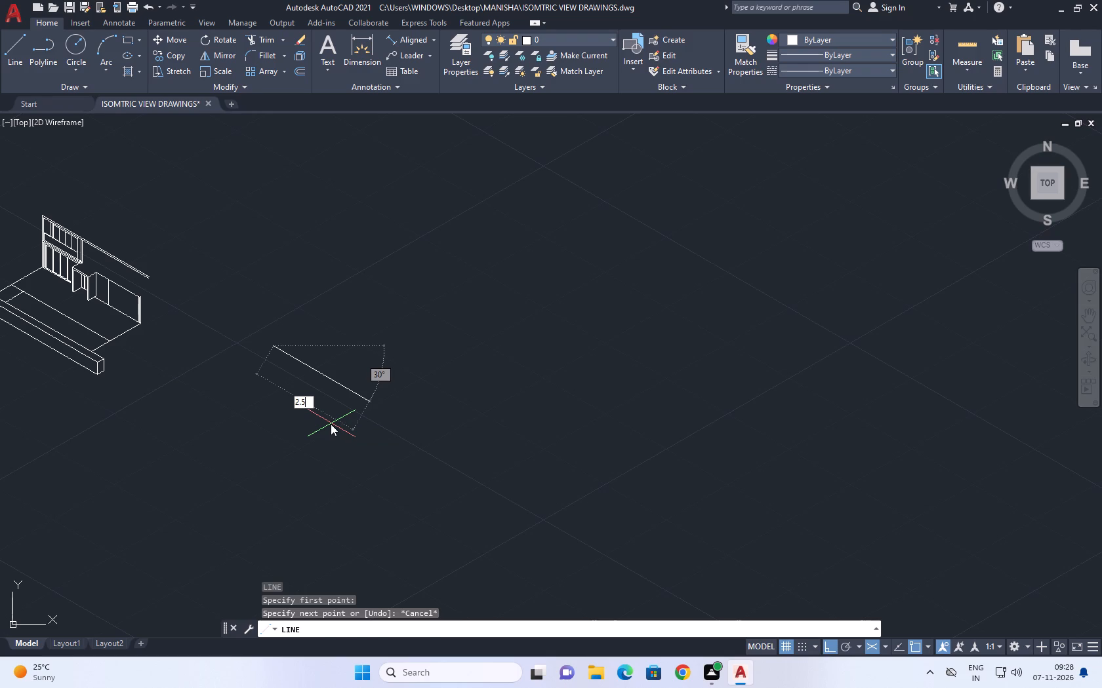
pyautogui.press('Return')
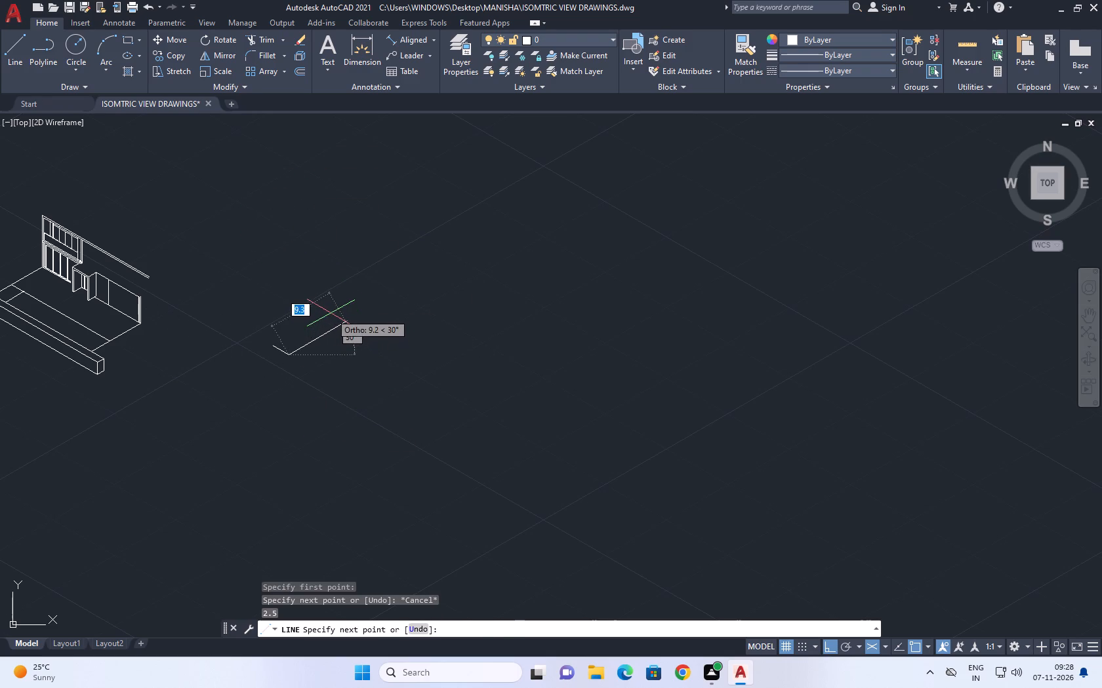
# Complete the isometric panel with a 2.9-unit vertical, a 2.5-unit top edge parallel to the base, and a closing vertical.
pyautogui.press('F5')
pyautogui.scroll(4, 290, 306)
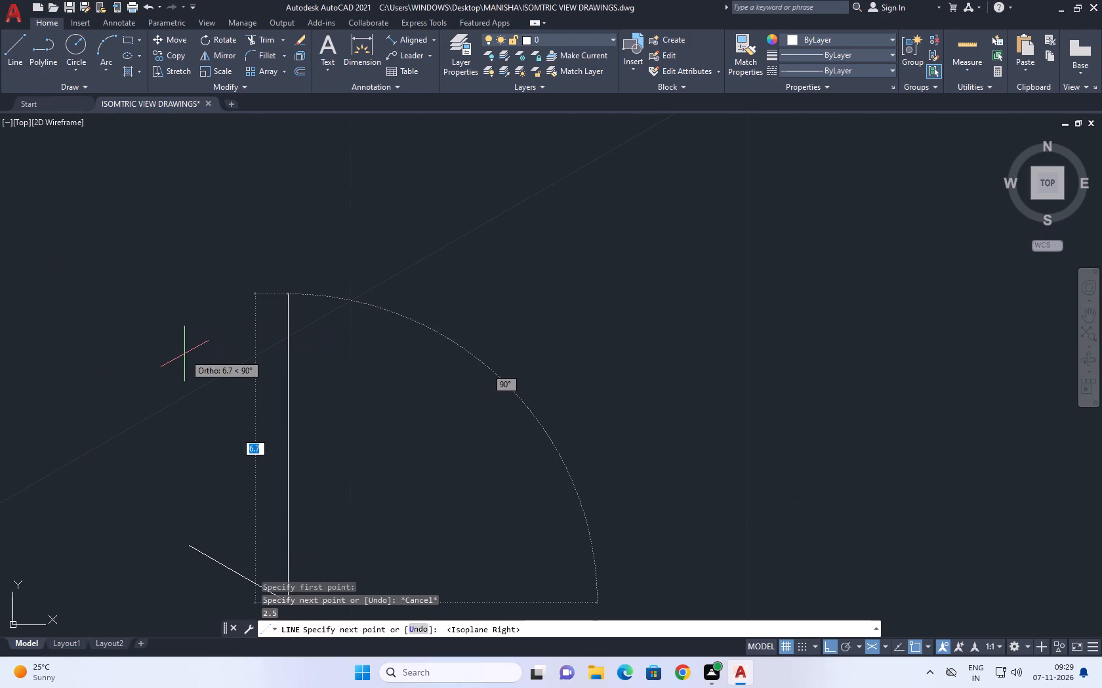
pyautogui.write('2.')
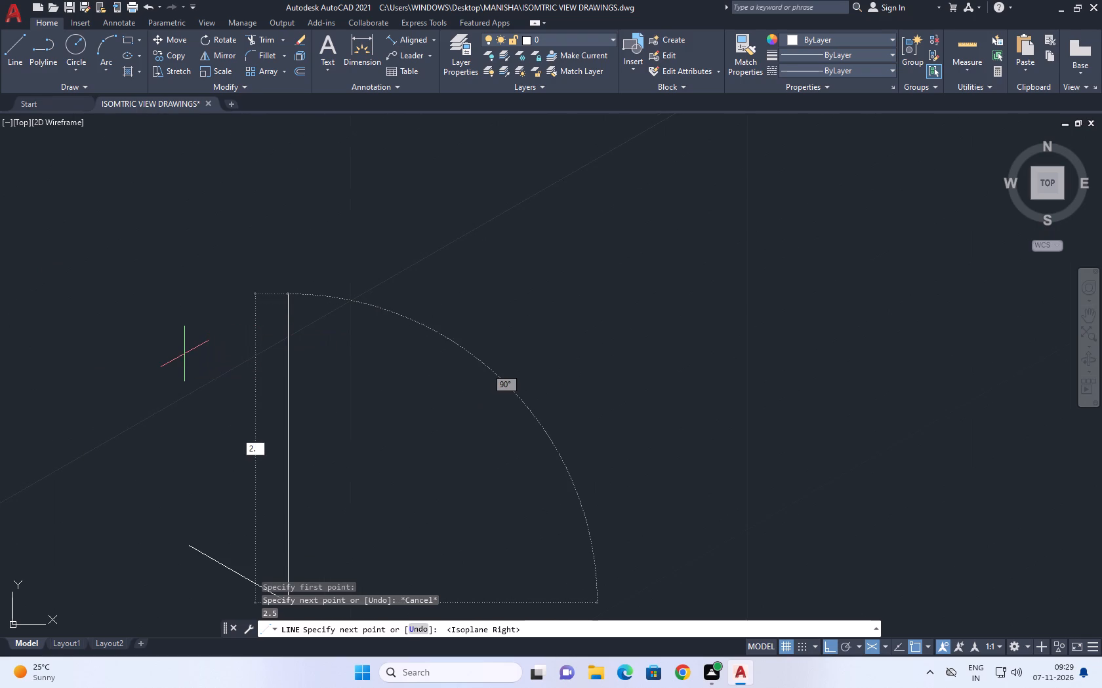
pyautogui.press('9')
pyautogui.press('Return')
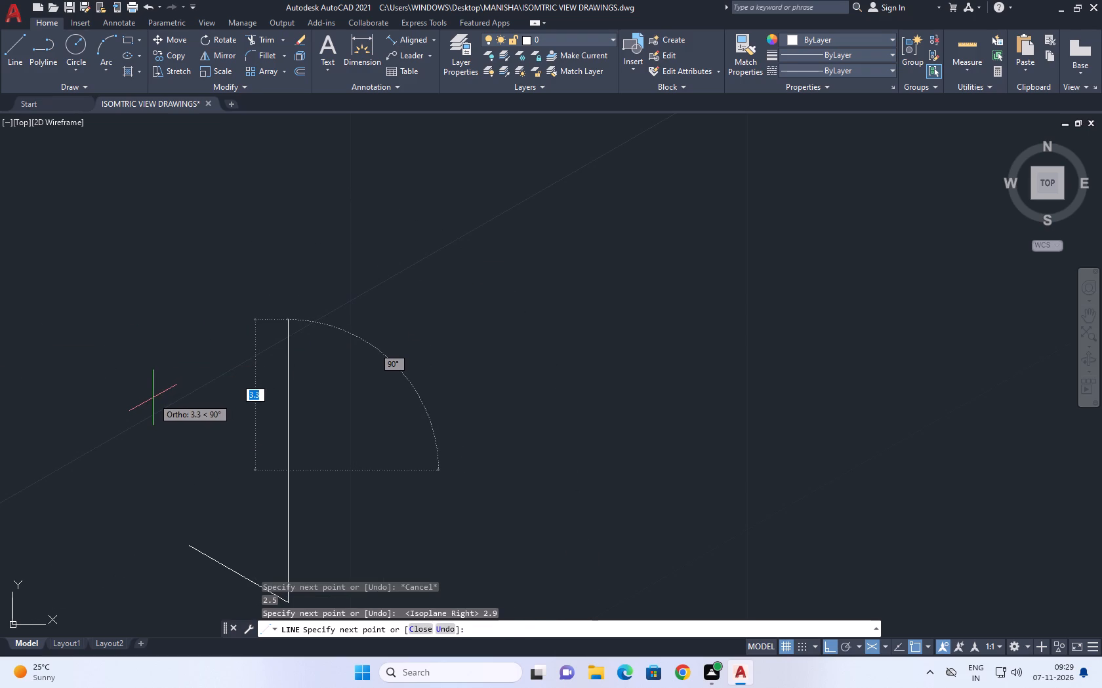
pyautogui.press('F5')
pyautogui.moveTo(165, 451); pyautogui.dragTo(165, 384, button='middle')
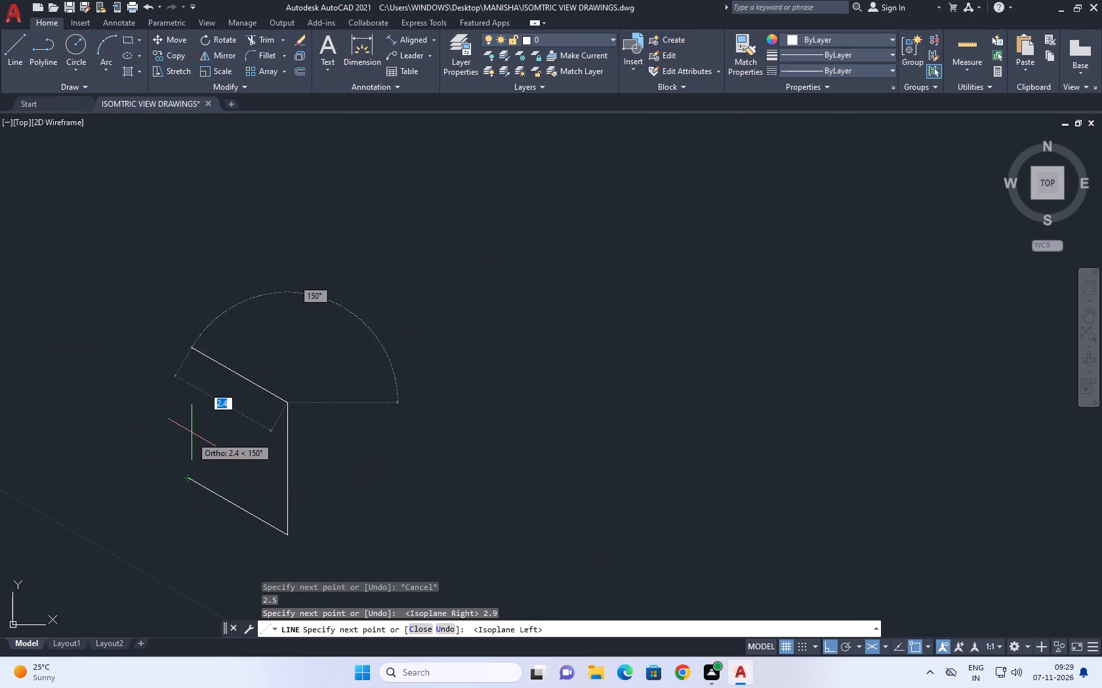
pyautogui.write('2.5')
pyautogui.press('Return')
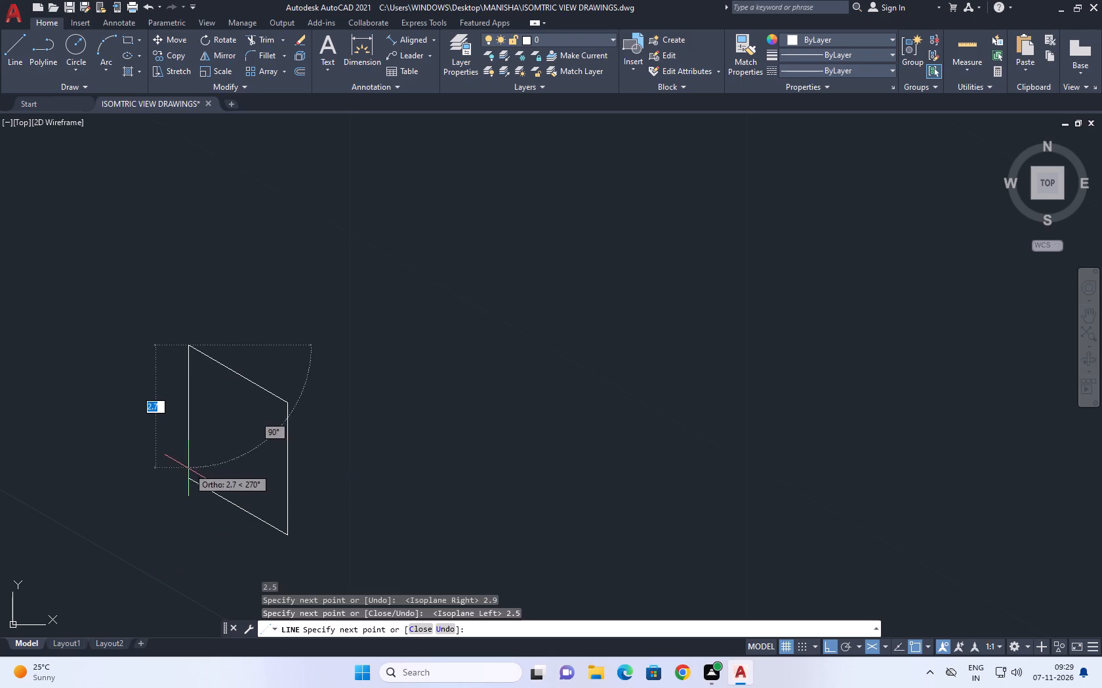
pyautogui.click(190, 478)
pyautogui.press('space')
# Copy the panel's right vertical edge 0.226 units inward along the base direction.
pyautogui.moveTo(279, 442); pyautogui.dragTo(330, 412, button='middle')
pyautogui.click(365, 411)
pyautogui.moveTo(348, 418); pyautogui.dragTo(351, 417)
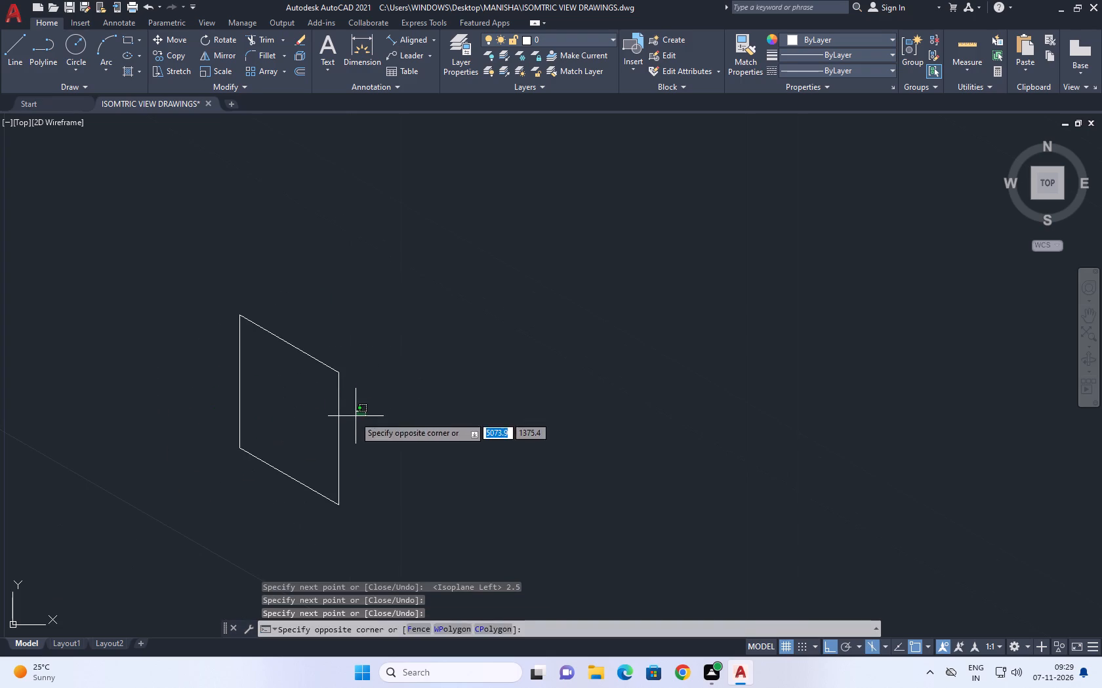
pyautogui.moveTo(351, 417); pyautogui.dragTo(327, 421)
pyautogui.click(363, 430)
pyautogui.click(340, 422)
pyautogui.moveTo(350, 423); pyautogui.dragTo(465, 433, button='middle')
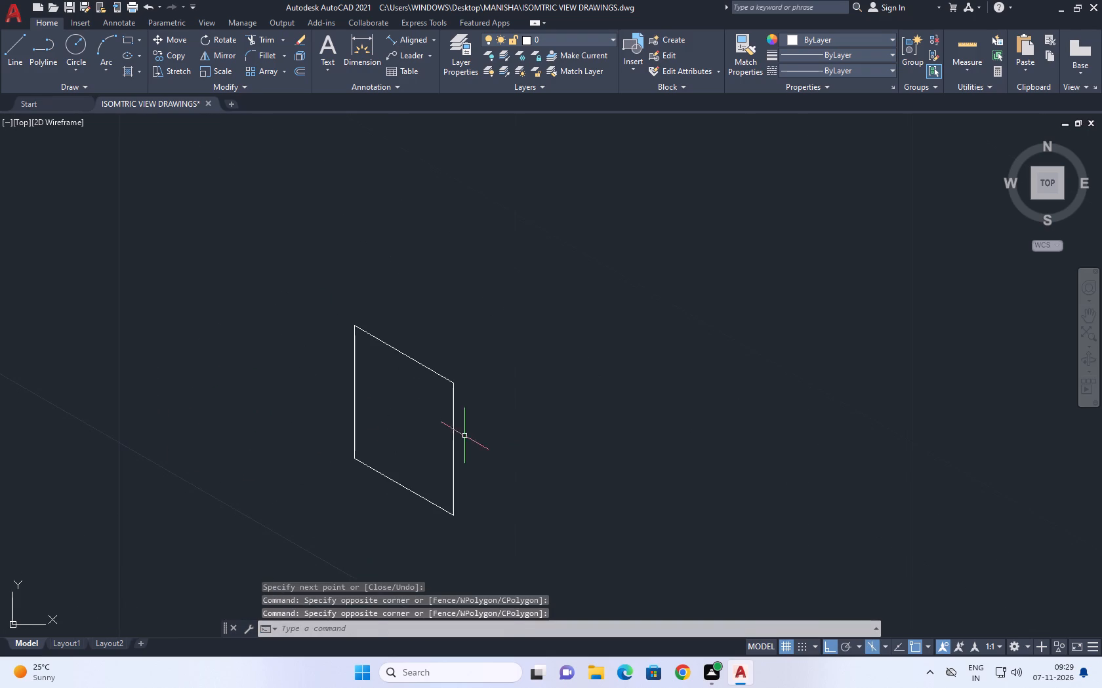
pyautogui.moveTo(460, 442); pyautogui.dragTo(451, 446)
pyautogui.moveTo(409, 433); pyautogui.dragTo(396, 428)
pyautogui.press('c')
pyautogui.write('O')
pyautogui.press('space')
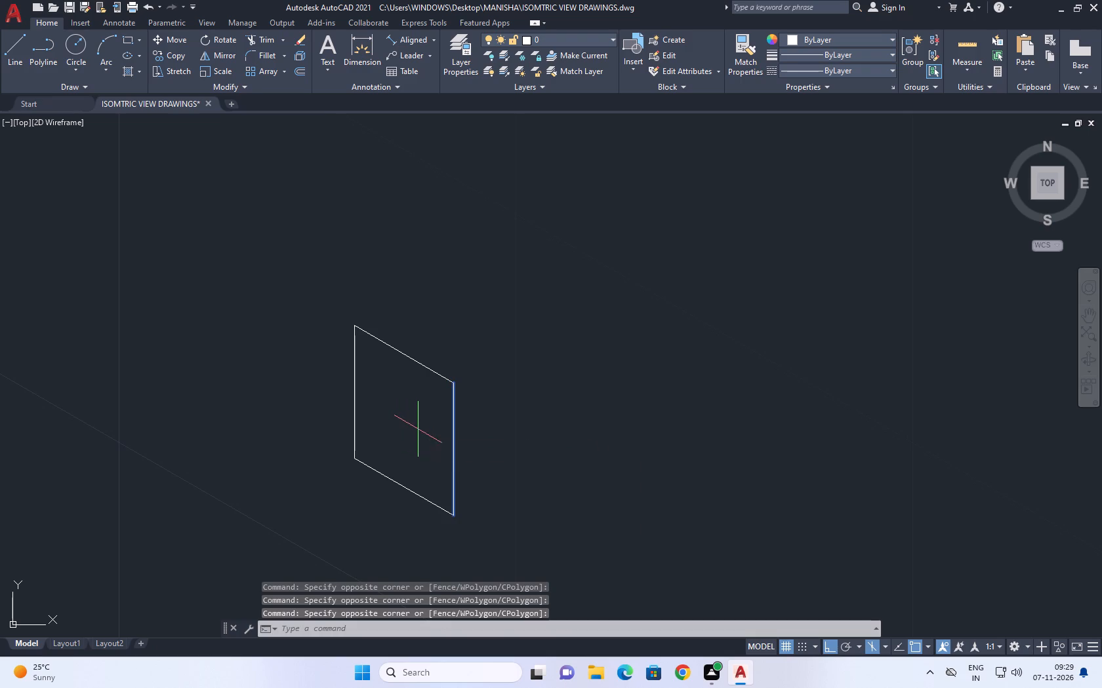
pyautogui.click(438, 448)
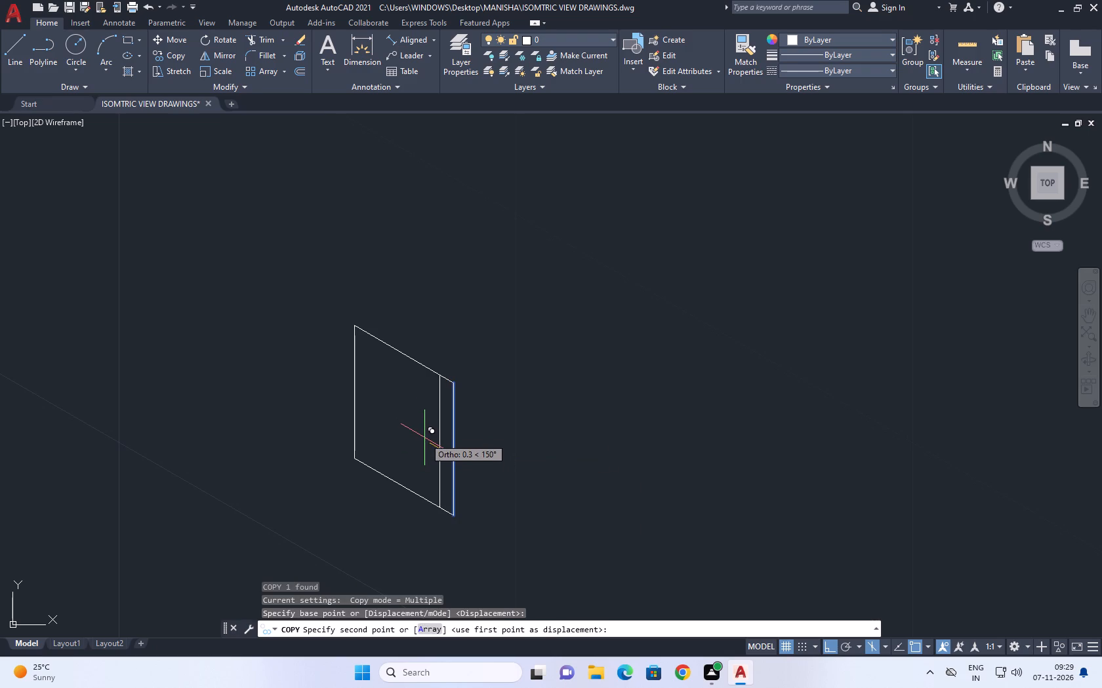
pyautogui.write('0.')
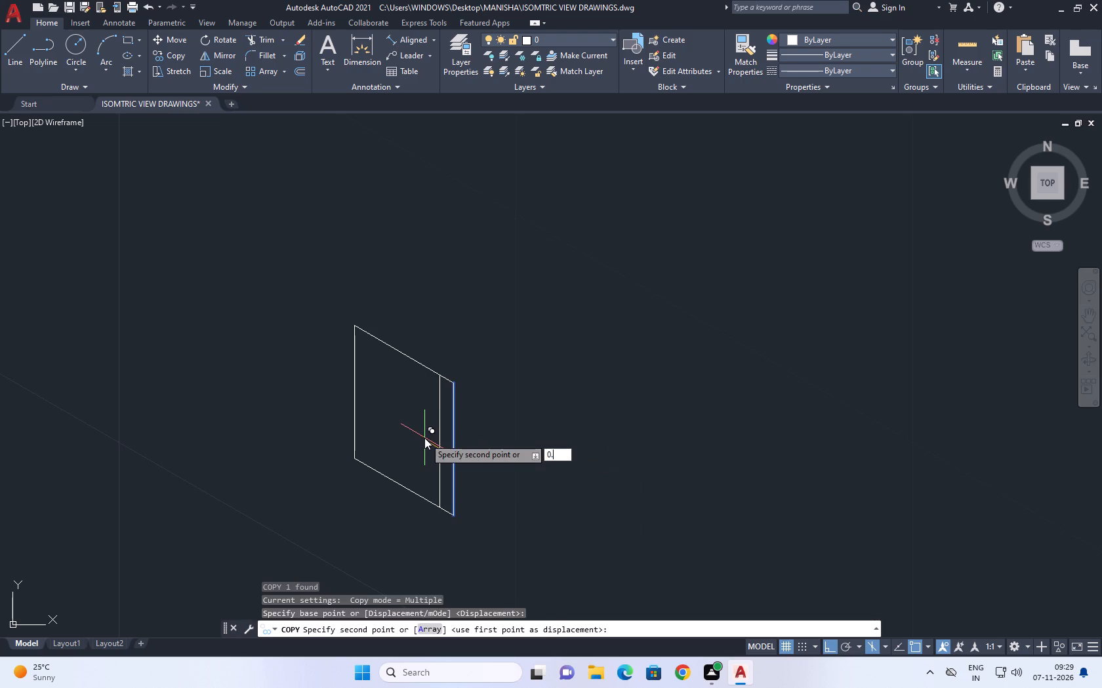
pyautogui.write('22')
pyautogui.press('6')
pyautogui.press('Return')
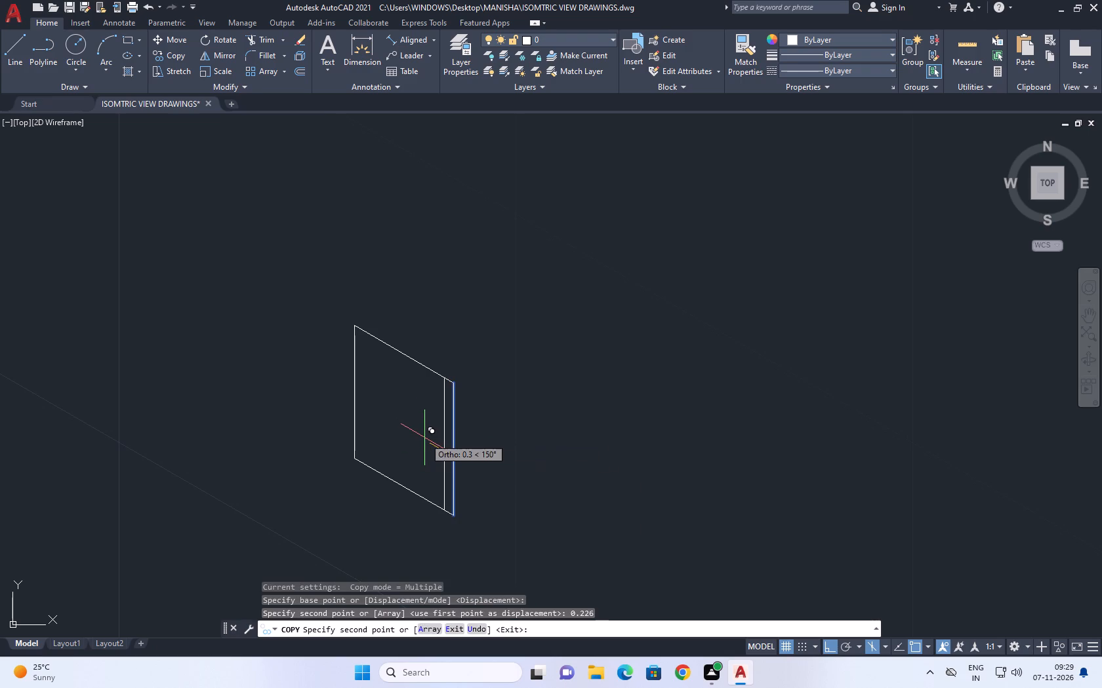
pyautogui.press('space')
# Copy the panel's left vertical edge 0.226 units inward along the base direction.
pyautogui.moveTo(390, 425); pyautogui.dragTo(367, 423)
pyautogui.moveTo(340, 414); pyautogui.dragTo(325, 413)
pyautogui.moveTo(396, 453); pyautogui.dragTo(407, 473, button='middle')
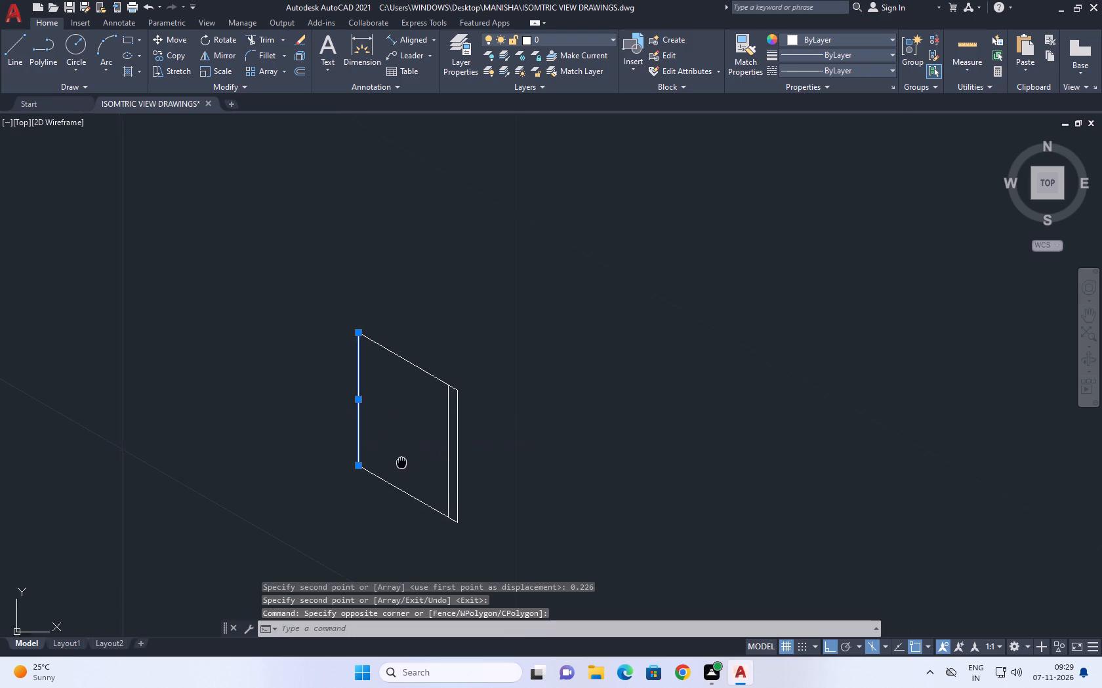
pyautogui.moveTo(407, 473); pyautogui.dragTo(411, 481, button='middle')
pyautogui.press('c')
pyautogui.press('o')
pyautogui.press('space')
pyautogui.click(384, 457)
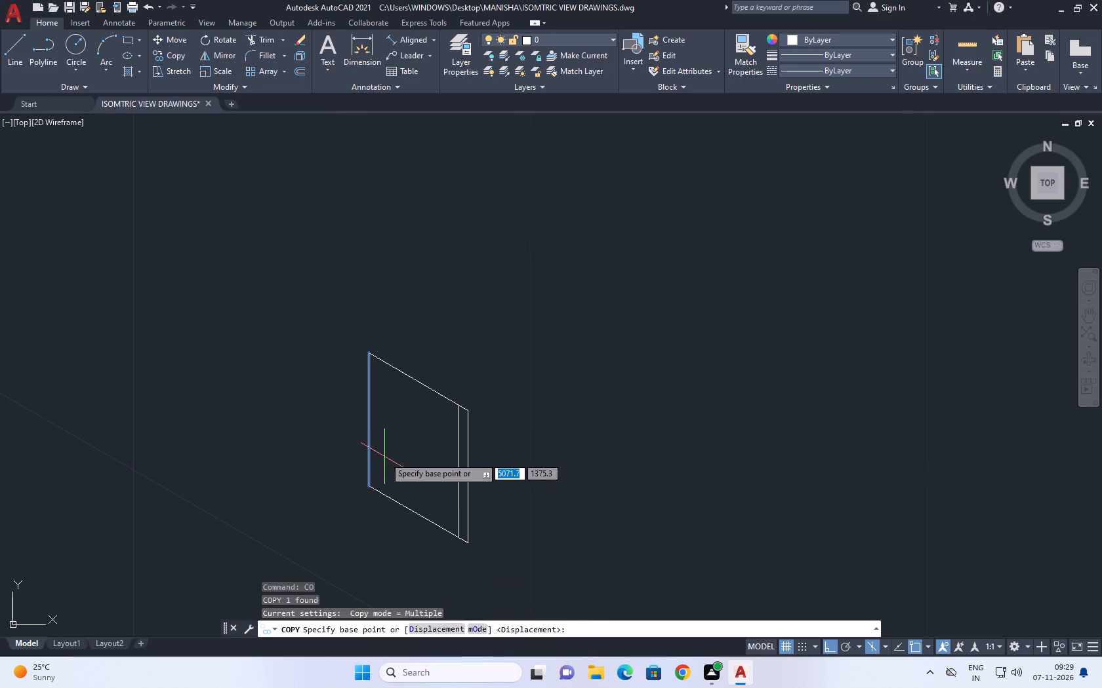
pyautogui.write('0.226')
pyautogui.press('Return')
pyautogui.press('space')
# Copy the panel's sloping top edge 0.226 units straight down.
pyautogui.click(429, 387)
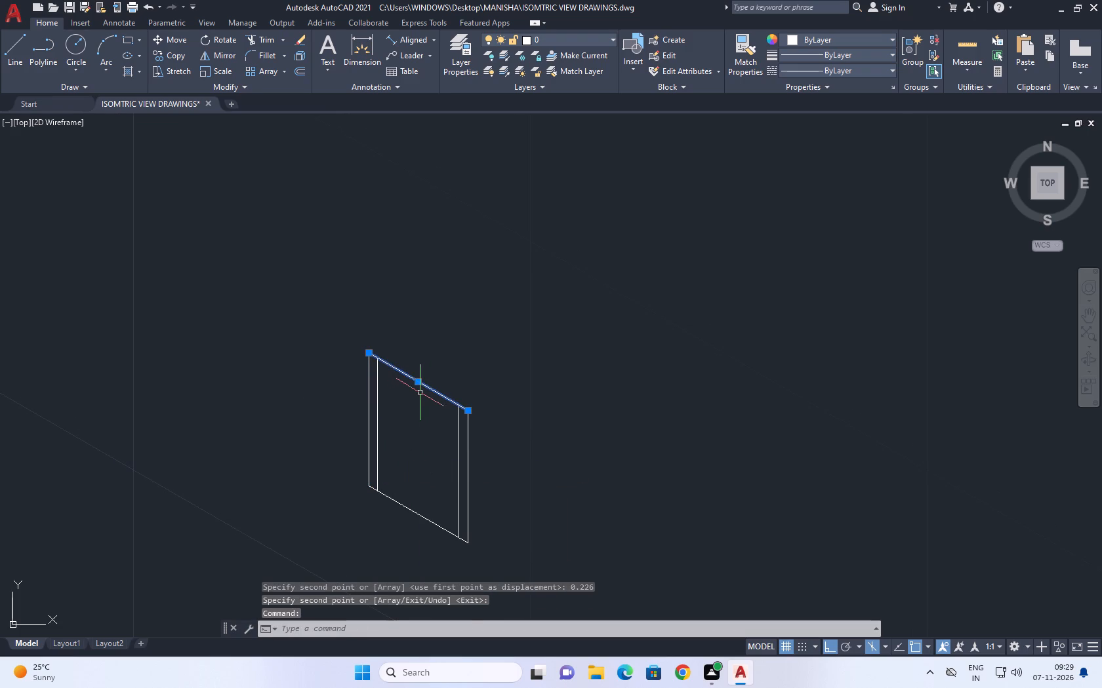
pyautogui.press('c')
pyautogui.press('o')
pyautogui.press('space')
pyautogui.click(410, 400)
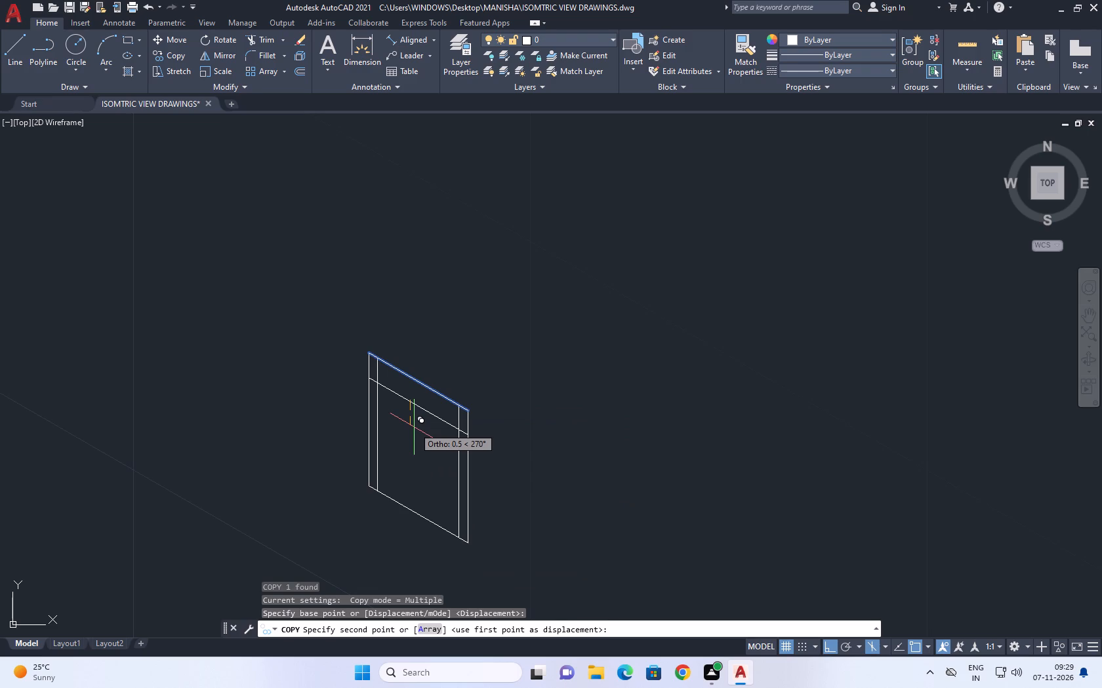
pyautogui.write('0.226')
pyautogui.press('Return')
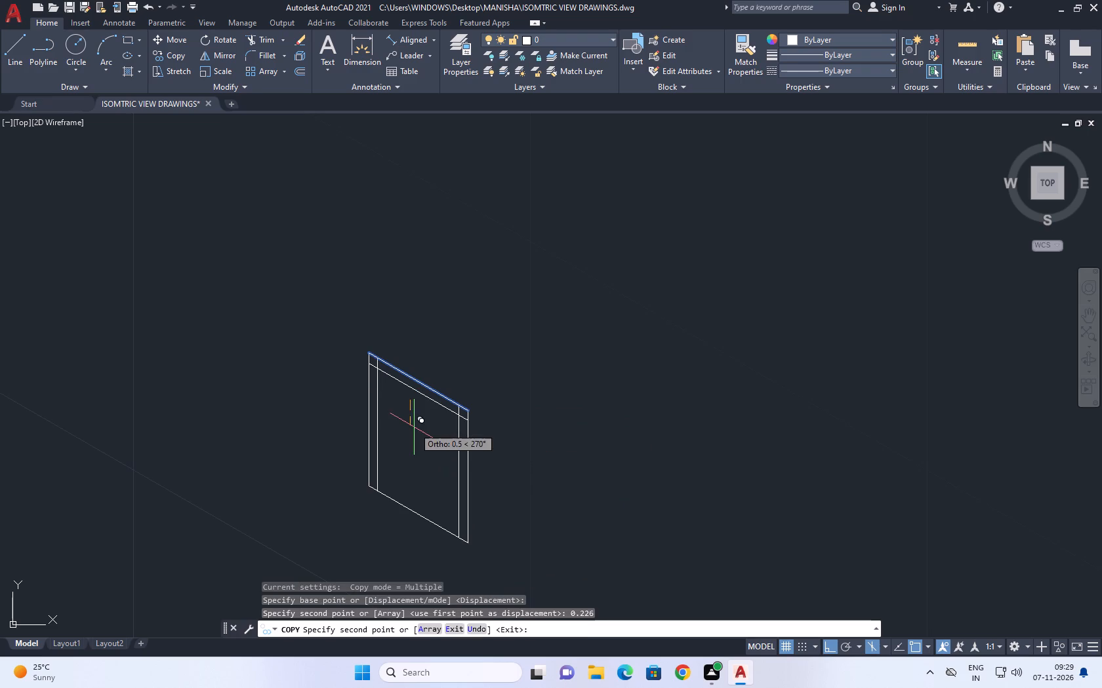
pyautogui.press('space')
# Trim the overlapping ends of the inner lines at both upper corners to form a clean frame outline.
pyautogui.press('t')
pyautogui.write('R')
pyautogui.press('space')
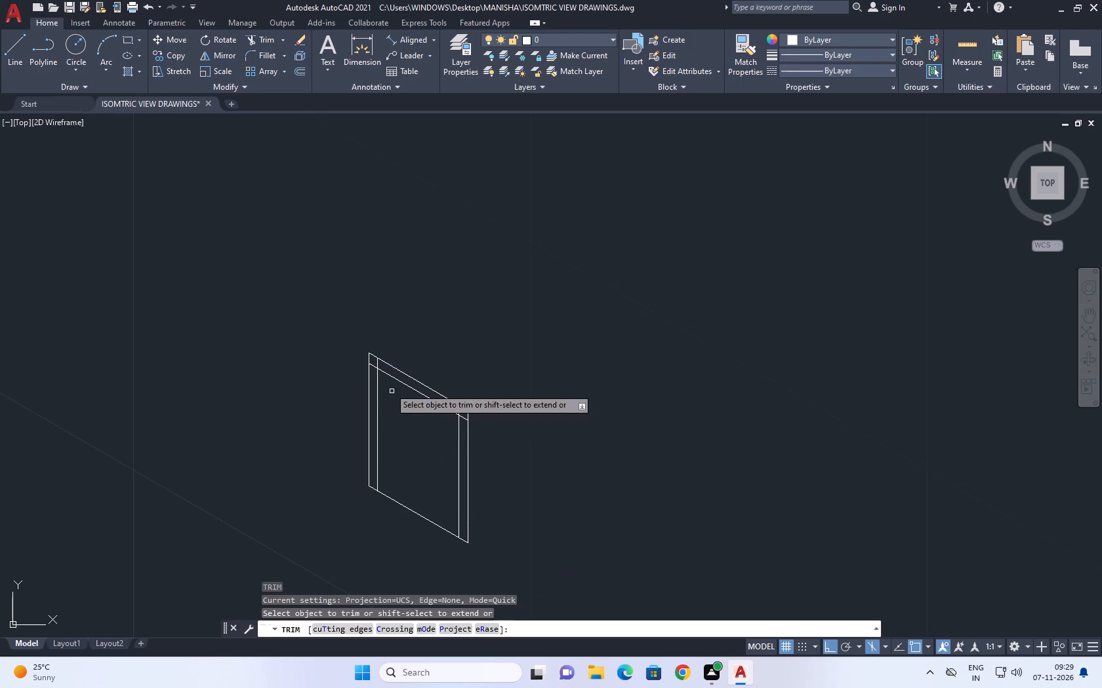
pyautogui.scroll(6, 371, 372)
pyautogui.click(352, 394)
pyautogui.click(420, 328)
pyautogui.scroll(-3, 420, 345)
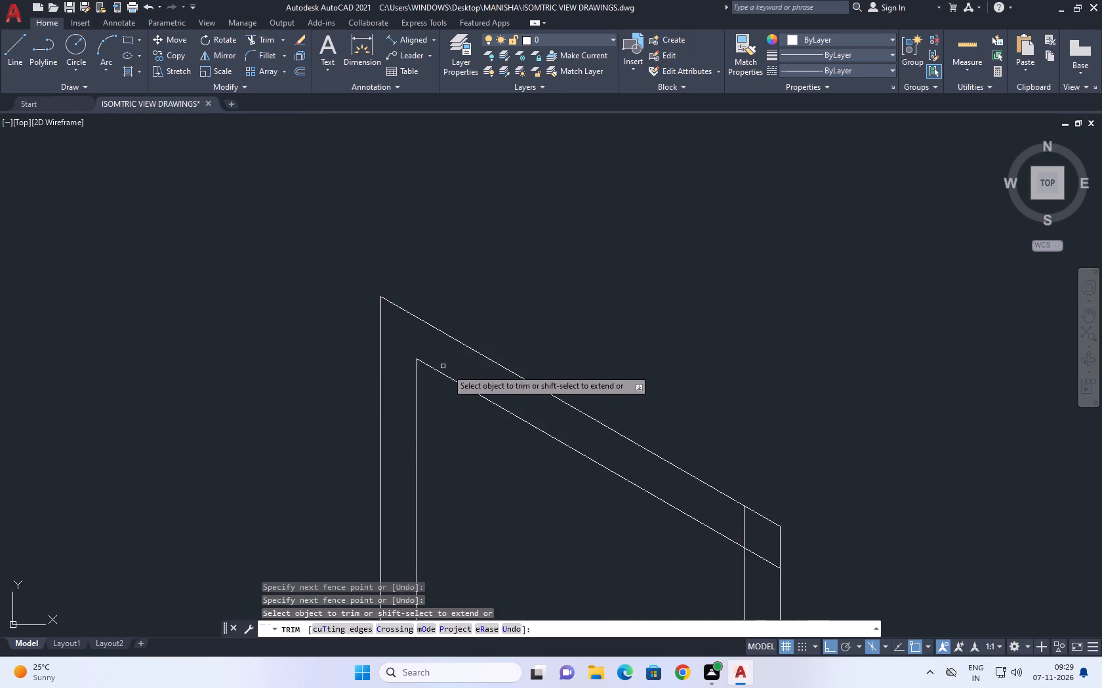
pyautogui.moveTo(487, 397); pyautogui.dragTo(366, 309, button='middle')
pyautogui.moveTo(469, 385); pyautogui.dragTo(455, 410, button='middle')
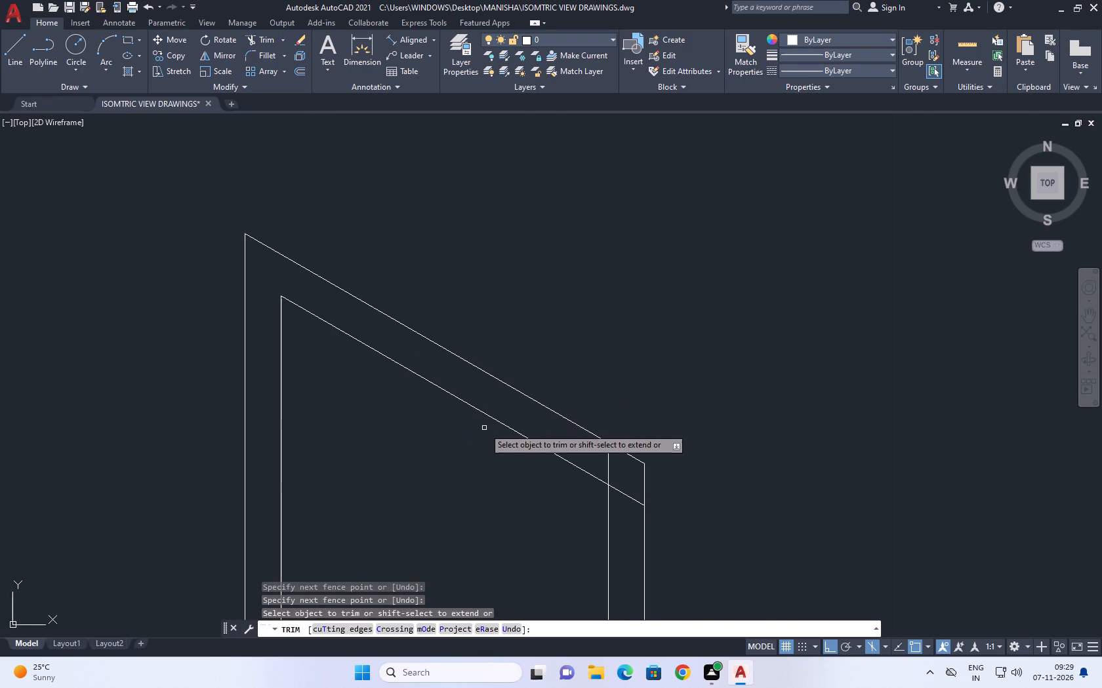
pyautogui.scroll(1, 626, 478)
pyautogui.click(628, 521)
pyautogui.click(587, 444)
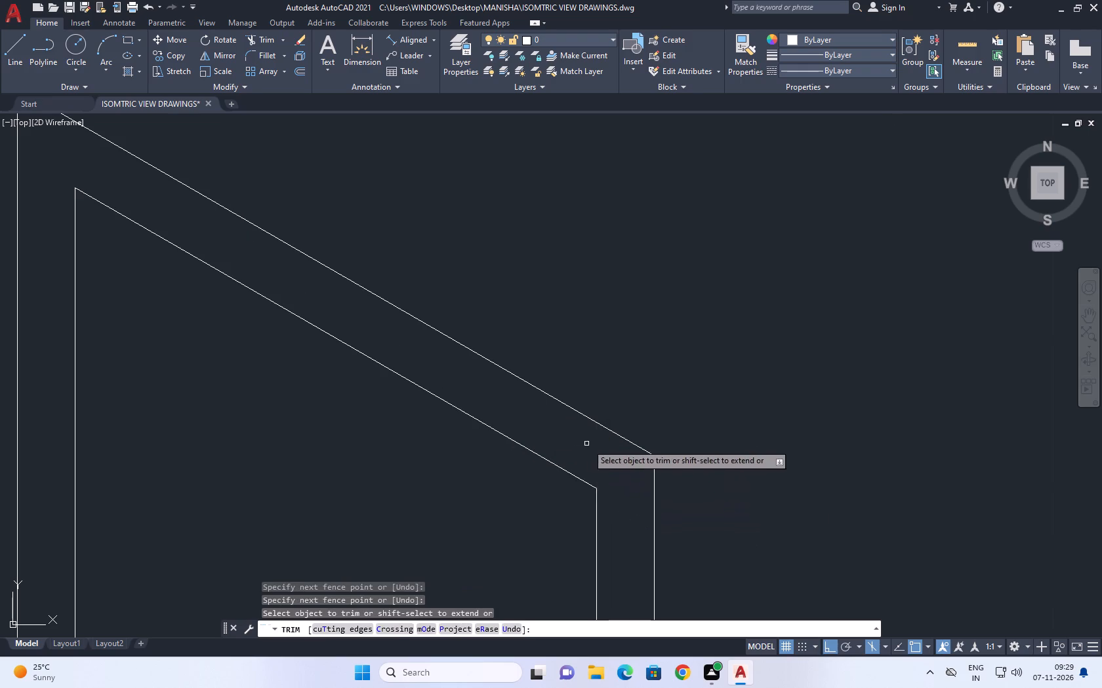
pyautogui.scroll(-5, 607, 434)
pyautogui.moveTo(657, 379); pyautogui.dragTo(630, 398, button='middle')
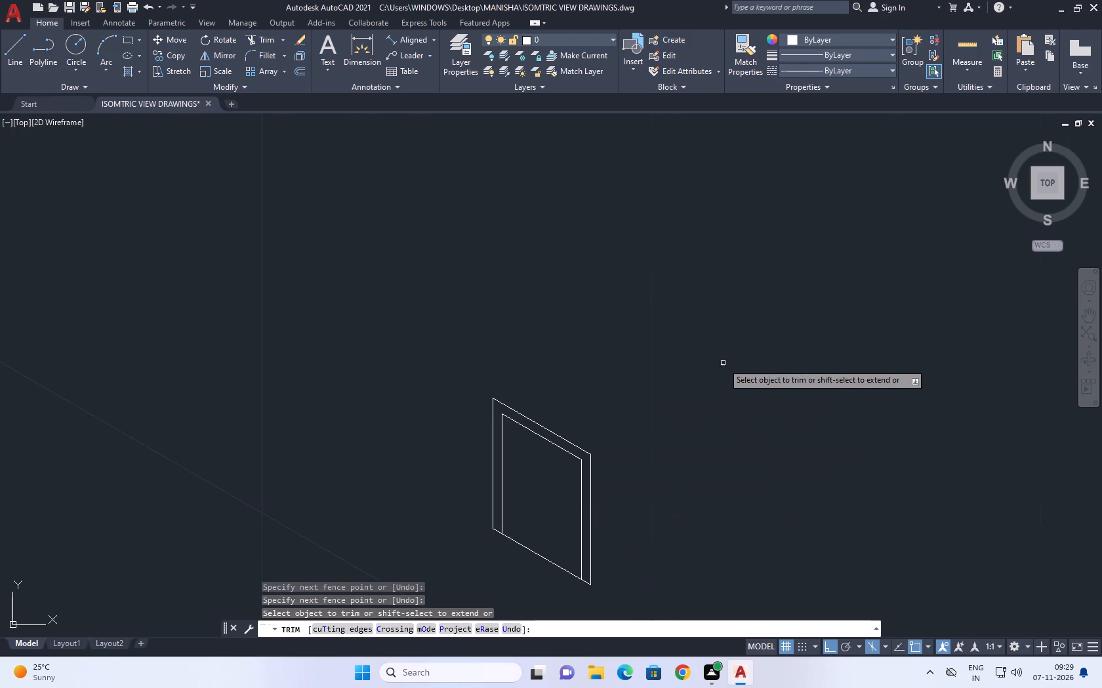
pyautogui.moveTo(712, 349); pyautogui.dragTo(645, 413, button='middle')
pyautogui.press('space')
# Draw a 1 unit depth line at 30° from the frame's upper-left corner, continuing into a back top edge parallel to the front top edge.
pyautogui.moveTo(573, 392); pyautogui.dragTo(510, 370, button='middle')
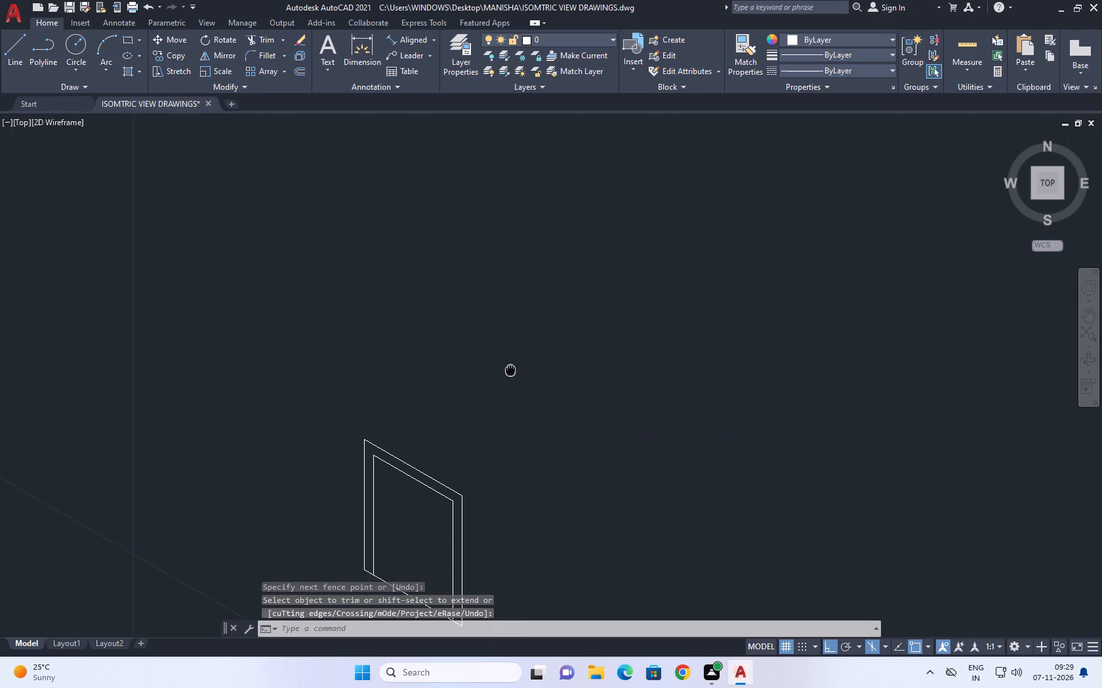
pyautogui.moveTo(510, 370); pyautogui.dragTo(486, 367, button='middle')
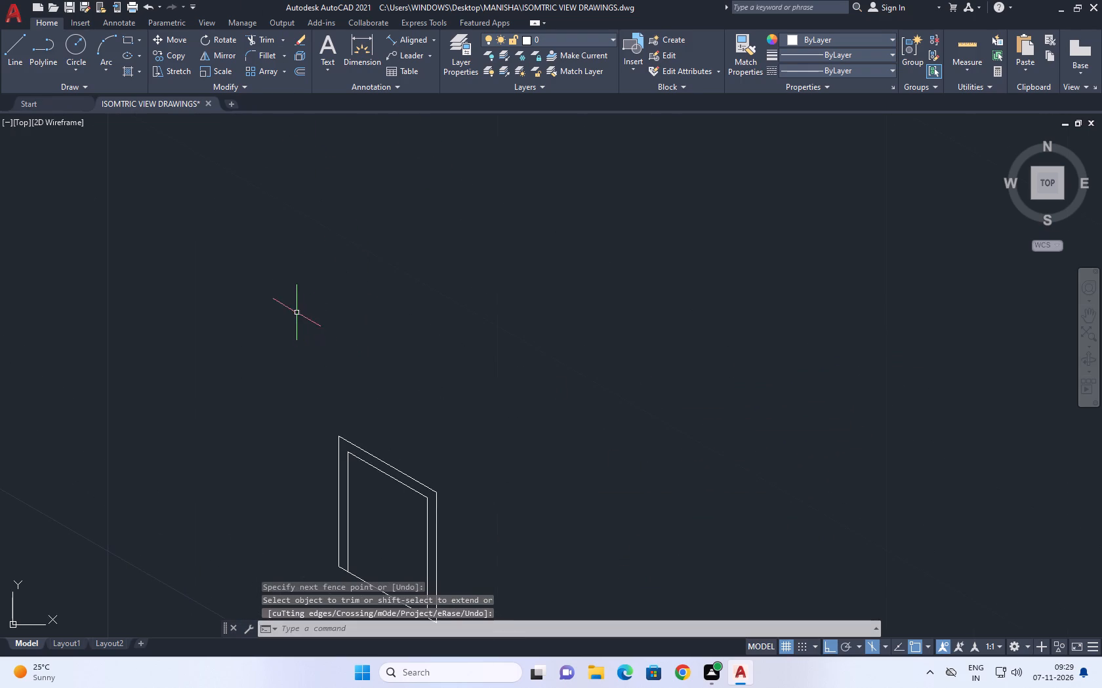
pyautogui.moveTo(295, 312); pyautogui.dragTo(287, 302, button='middle')
pyautogui.click(18, 65)
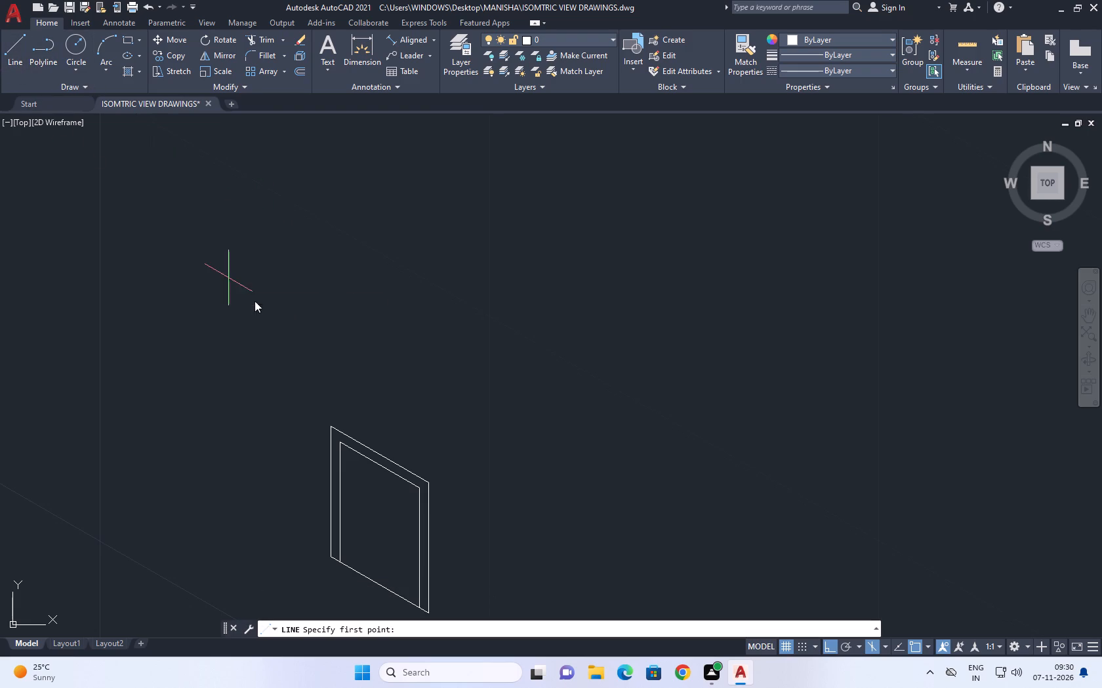
pyautogui.click(326, 427)
pyautogui.press('F5')
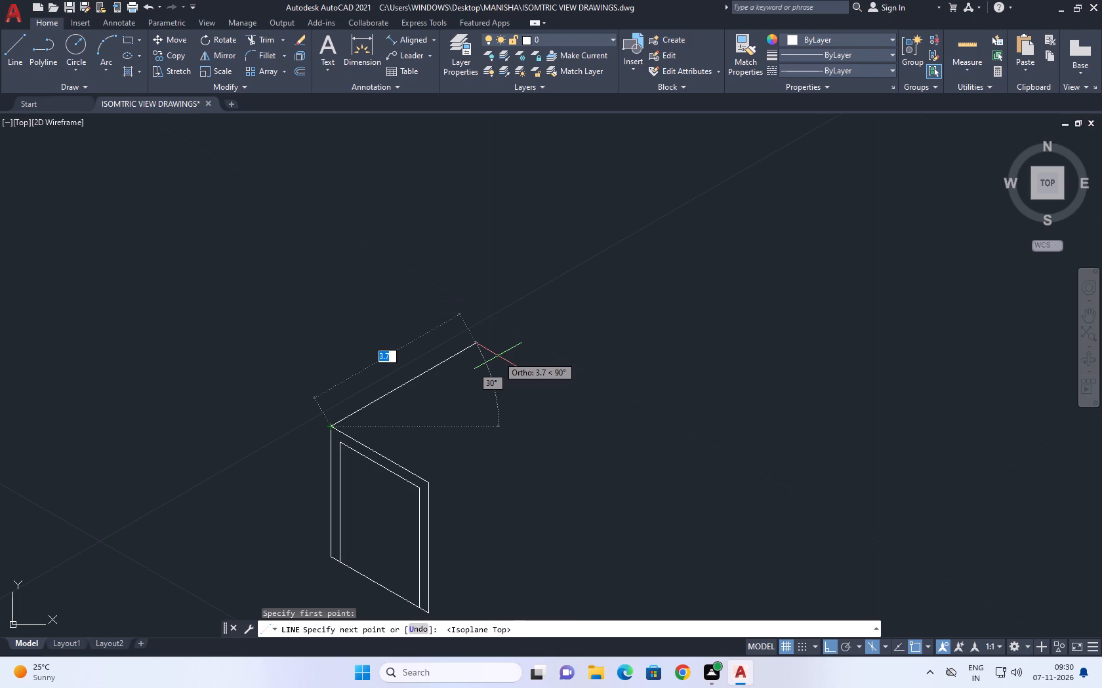
pyautogui.press('1')
pyautogui.press('Return')
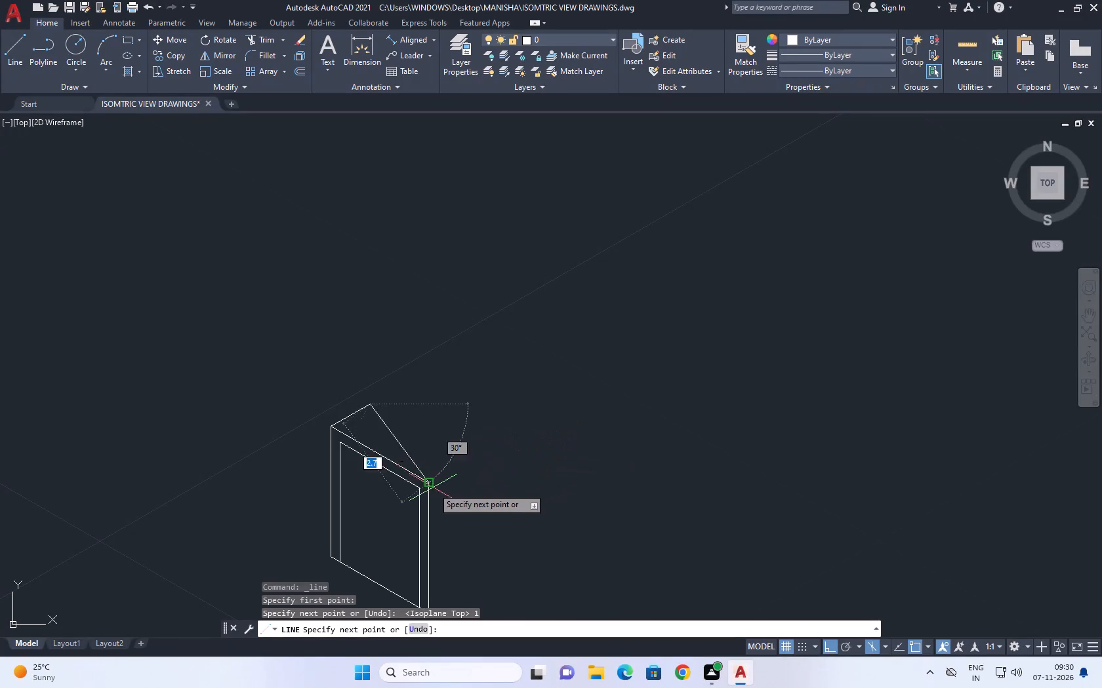
pyautogui.click(475, 463)
pyautogui.rightClick(533, 421)
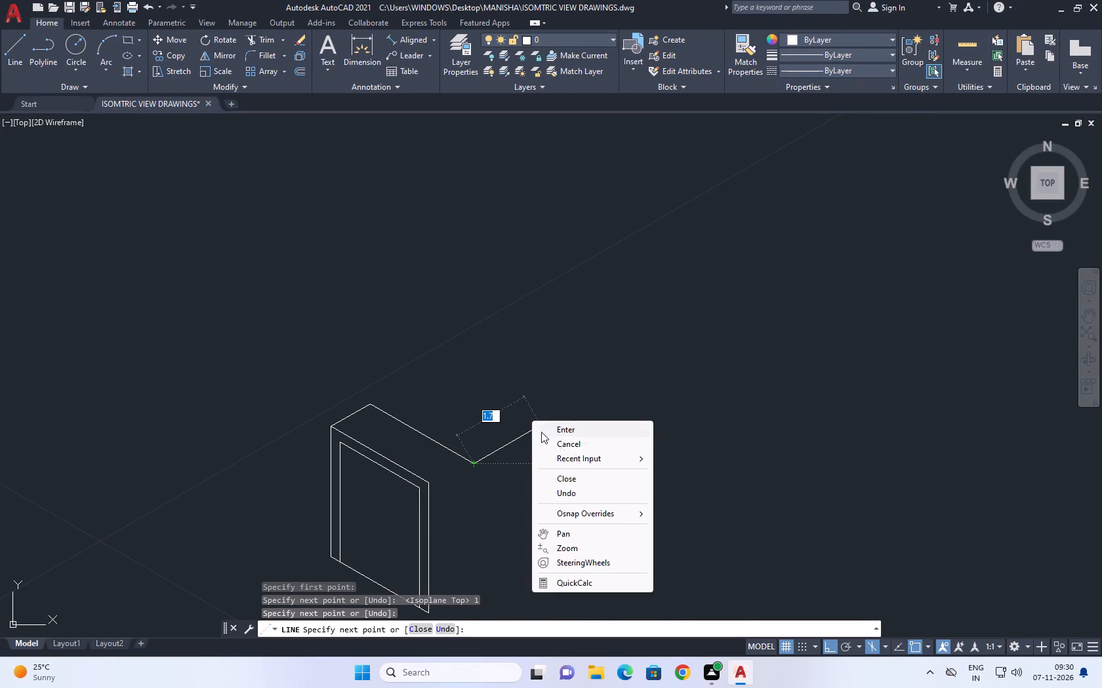
pyautogui.click(573, 448)
# Draw 30° depth lines from the frame's upper-right corner, about 1.9 units long, and from its lower-right corner.
pyautogui.click(13, 54)
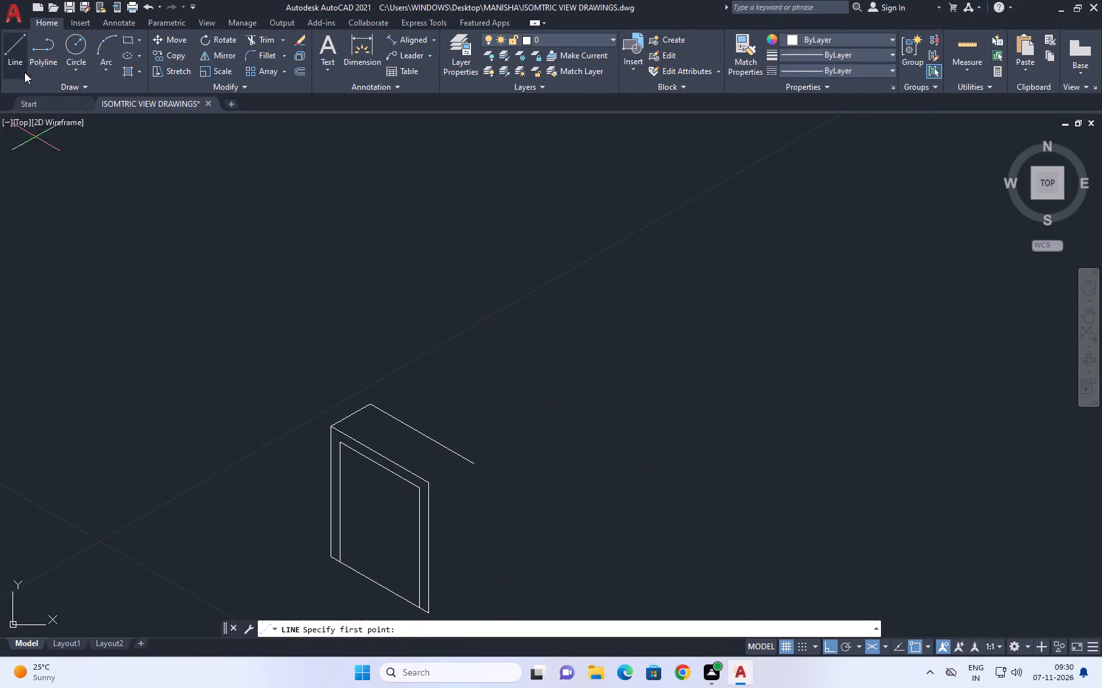
pyautogui.click(428, 486)
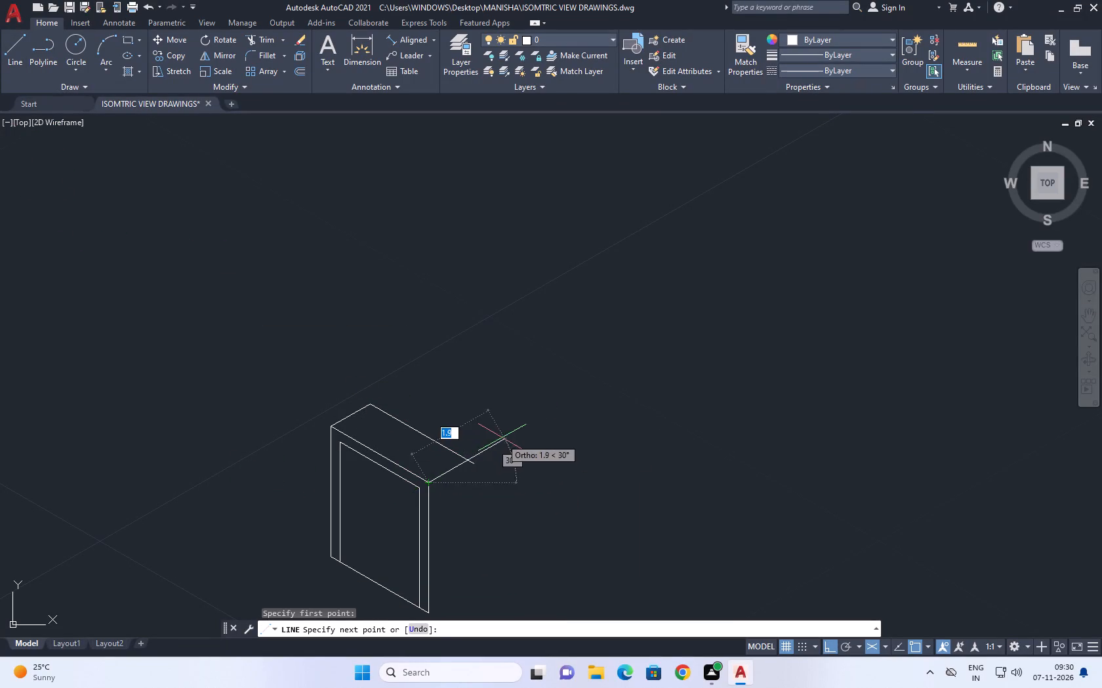
pyautogui.click(505, 437)
pyautogui.rightClick(558, 396)
pyautogui.click(593, 417)
pyautogui.scroll(1, 531, 284)
pyautogui.rightClick(531, 284)
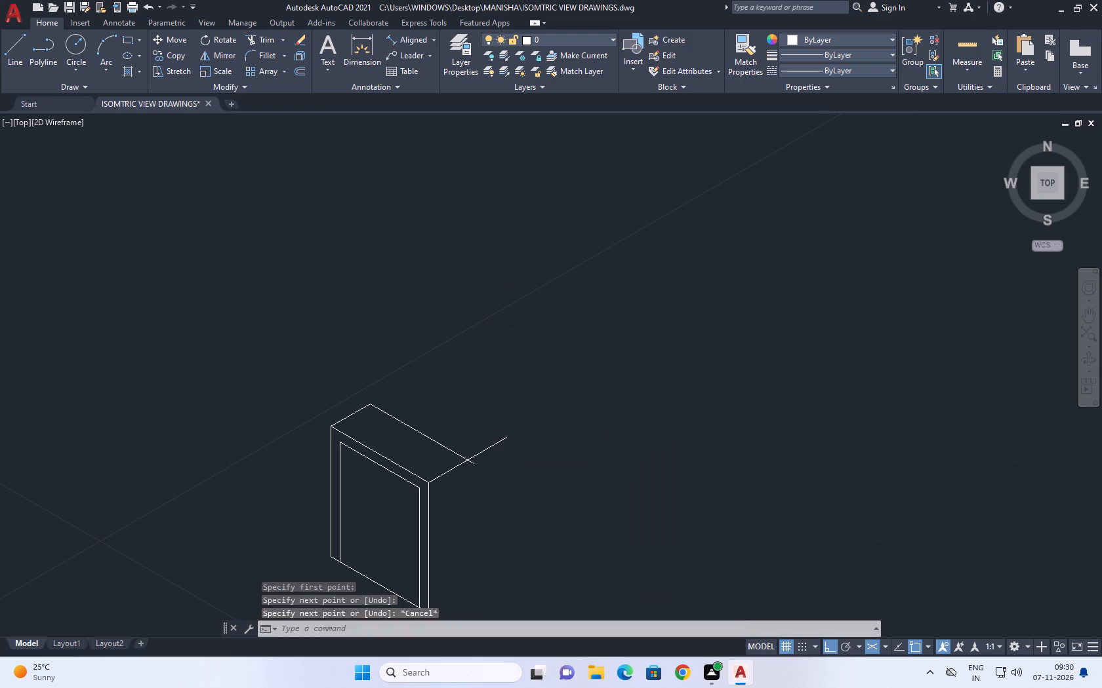
pyautogui.click(572, 294)
pyautogui.scroll(-3, 572, 294)
pyautogui.scroll(2, 558, 397)
pyautogui.scroll(2, 491, 448)
pyautogui.click(445, 453)
pyautogui.scroll(-3, 554, 394)
pyautogui.click(584, 375)
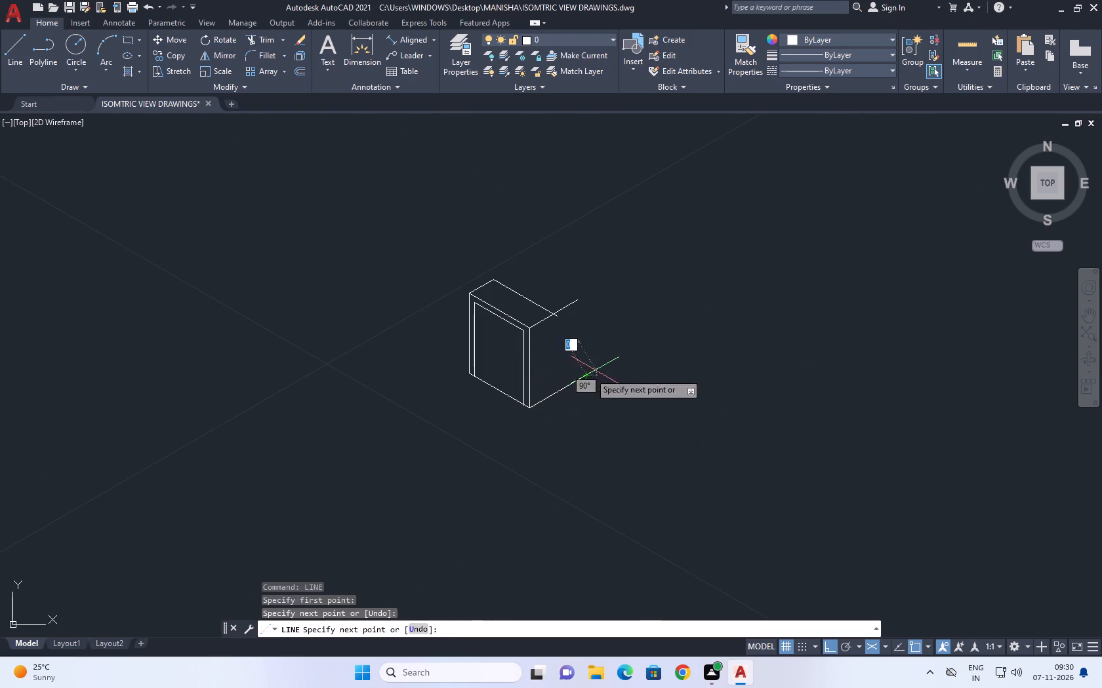
pyautogui.rightClick(608, 333)
pyautogui.click(648, 354)
# Draw the back vertical edge down from the intersection of the back top edge and upper depth line, past the lower depth line.
pyautogui.rightClick(630, 311)
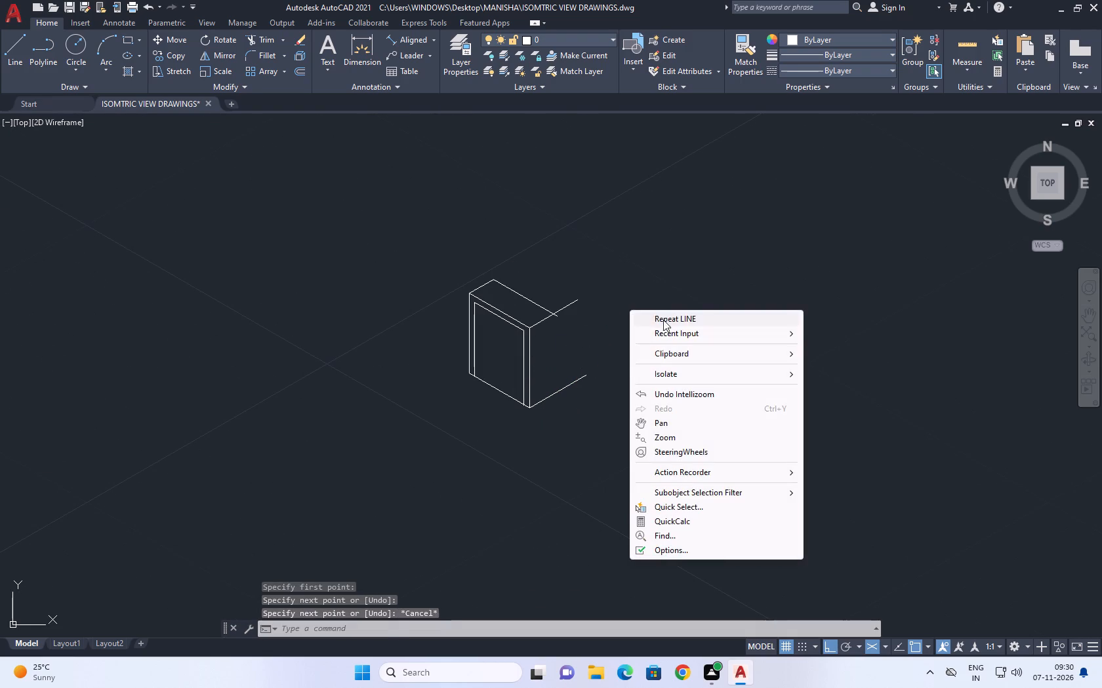
pyautogui.click(663, 320)
pyautogui.scroll(3, 543, 318)
pyautogui.click(579, 303)
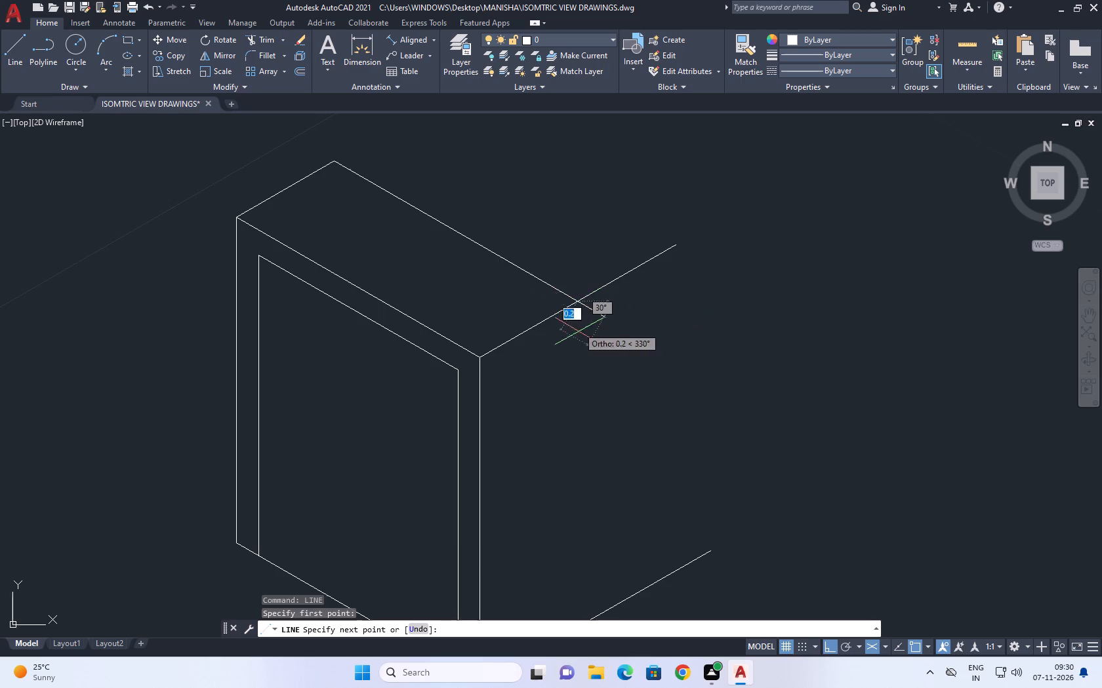
pyautogui.scroll(-2, 582, 354)
pyautogui.press('F5')
pyautogui.scroll(2, 576, 471)
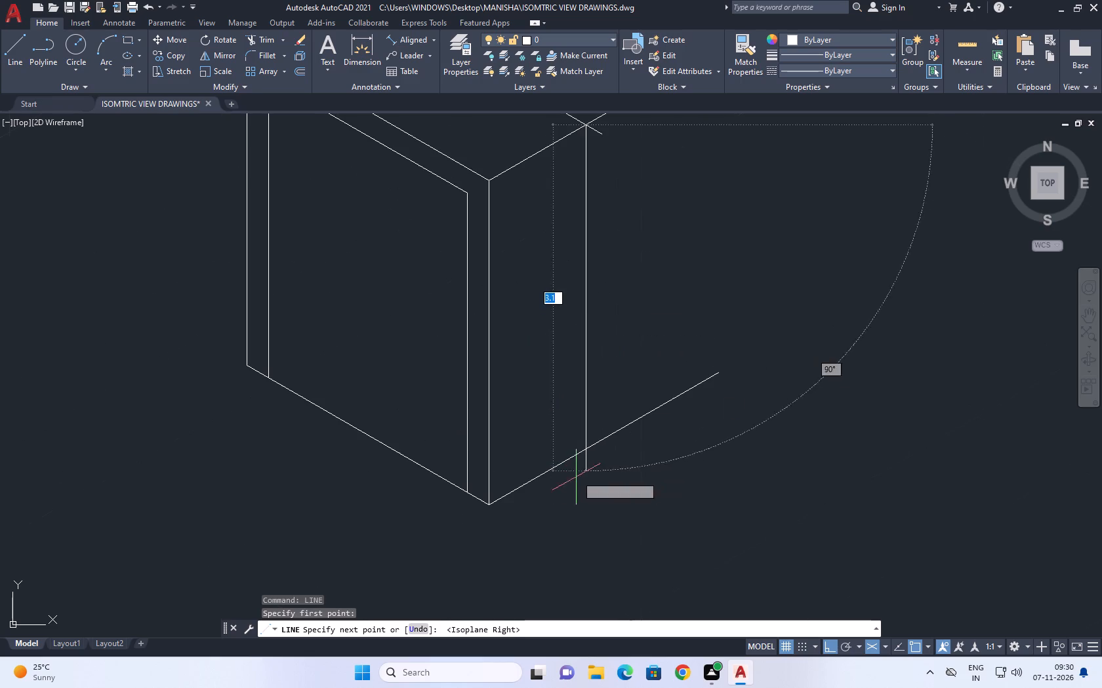
pyautogui.click(582, 506)
pyautogui.press('space')
# Trim the overlapping line ends at the top and bottom of the back vertical edge to close the side face.
pyautogui.press('t')
pyautogui.write('R')
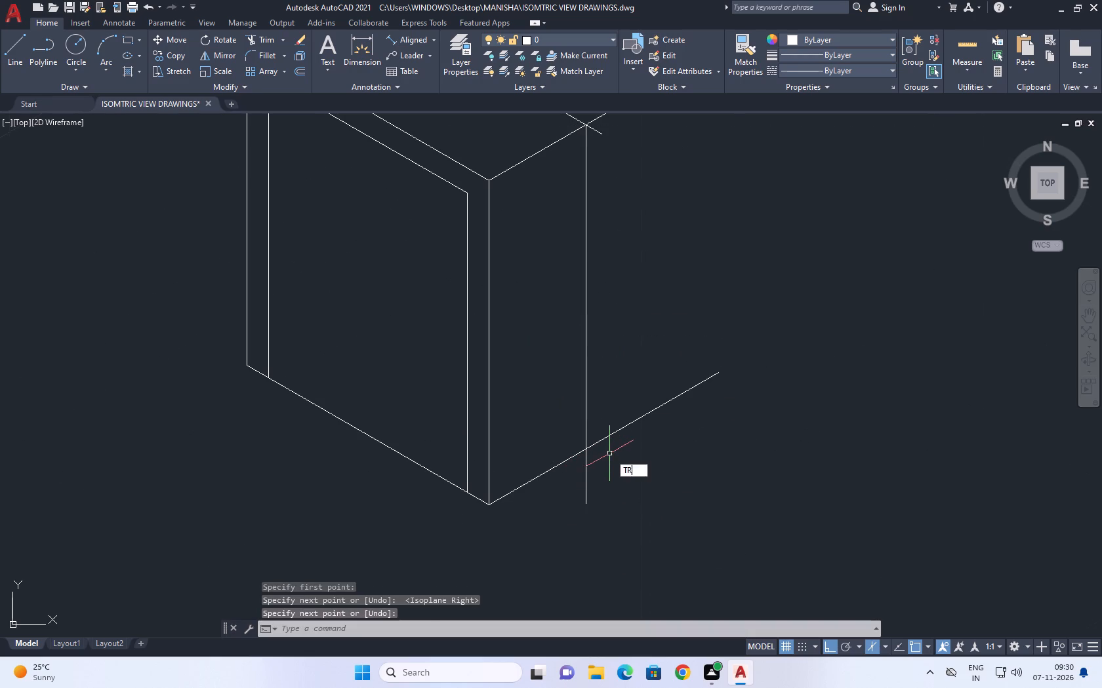
pyautogui.press('space')
pyautogui.click(569, 491)
pyautogui.click(638, 397)
pyautogui.scroll(-3, 640, 396)
pyautogui.scroll(3, 637, 341)
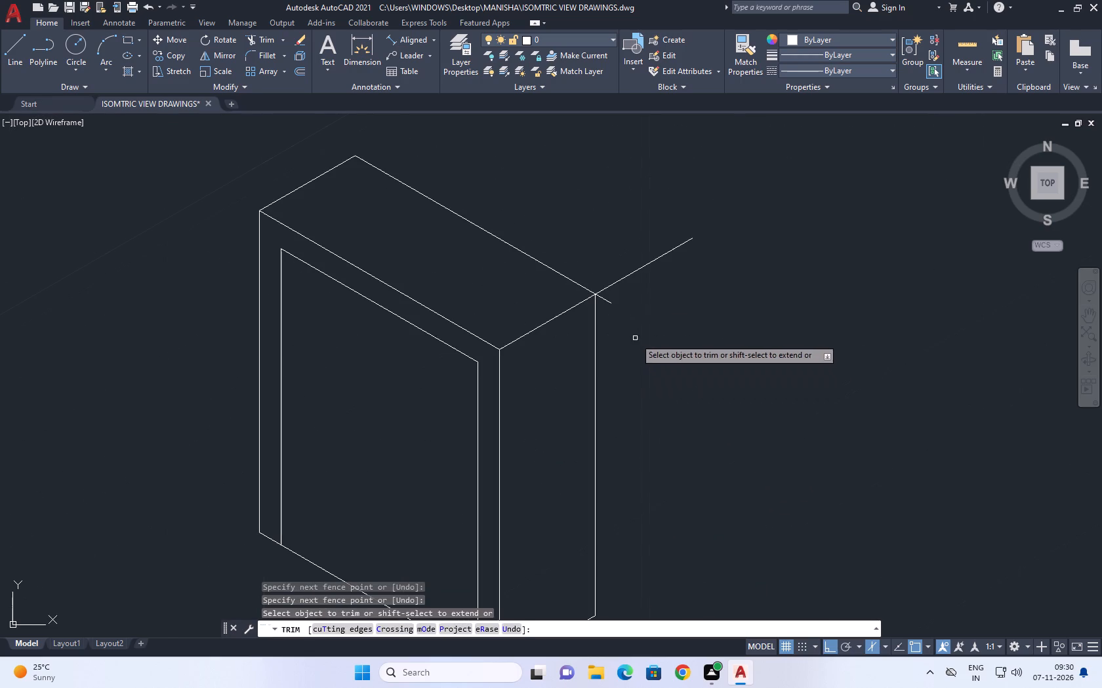
pyautogui.click(607, 303)
pyautogui.click(607, 289)
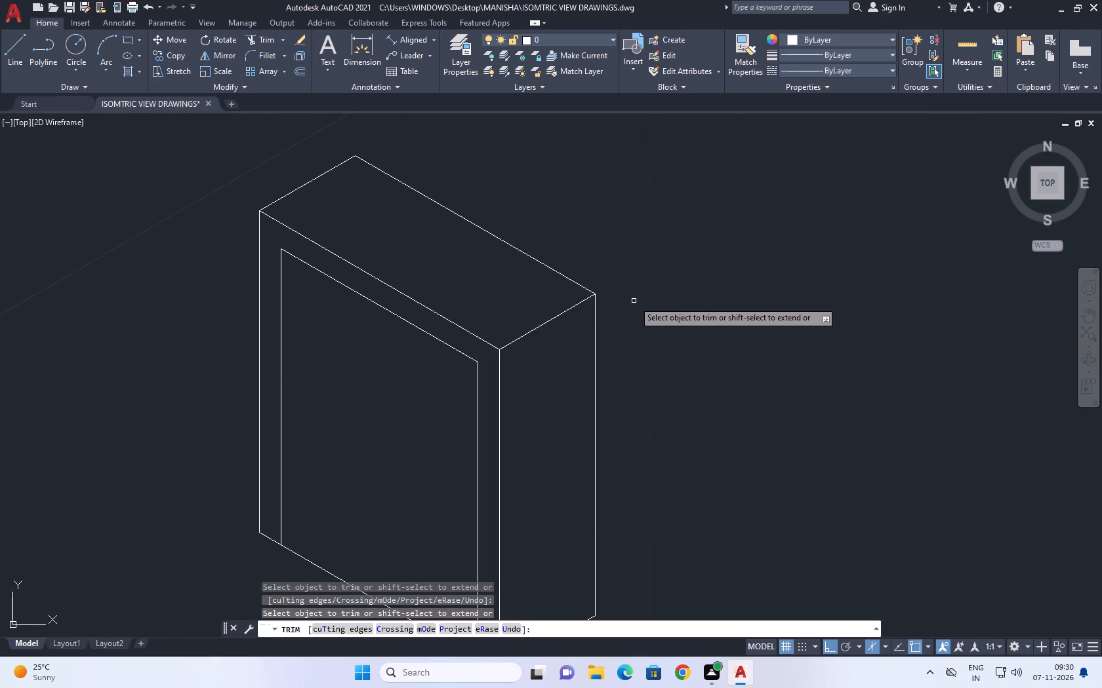
pyautogui.rightClick(635, 301)
pyautogui.click(666, 326)
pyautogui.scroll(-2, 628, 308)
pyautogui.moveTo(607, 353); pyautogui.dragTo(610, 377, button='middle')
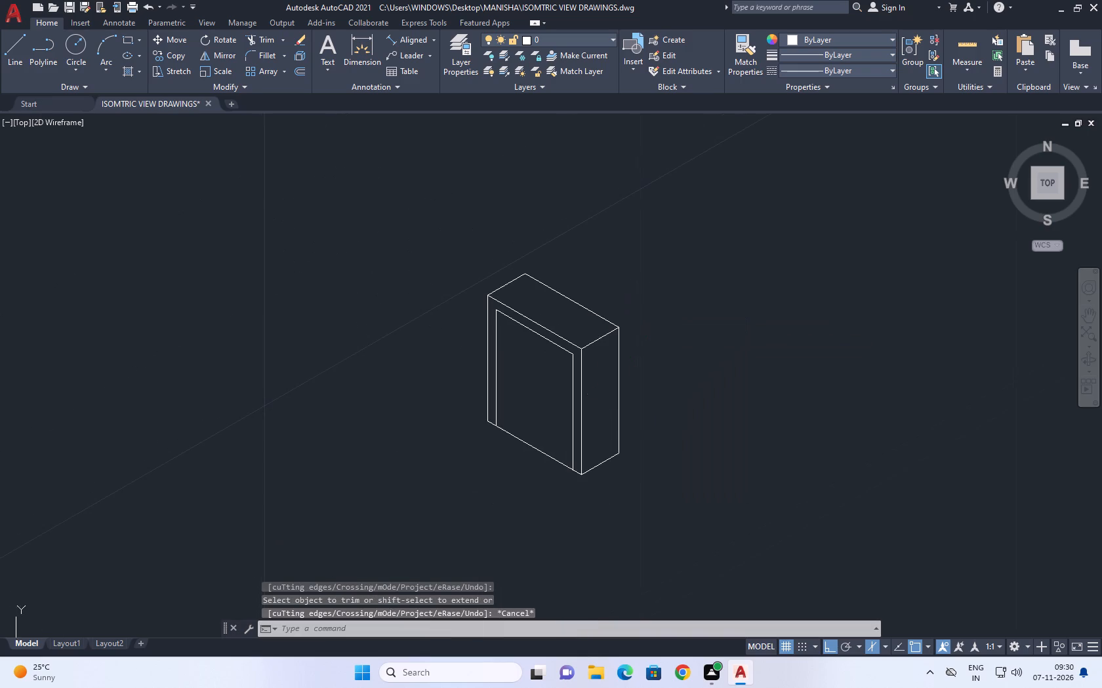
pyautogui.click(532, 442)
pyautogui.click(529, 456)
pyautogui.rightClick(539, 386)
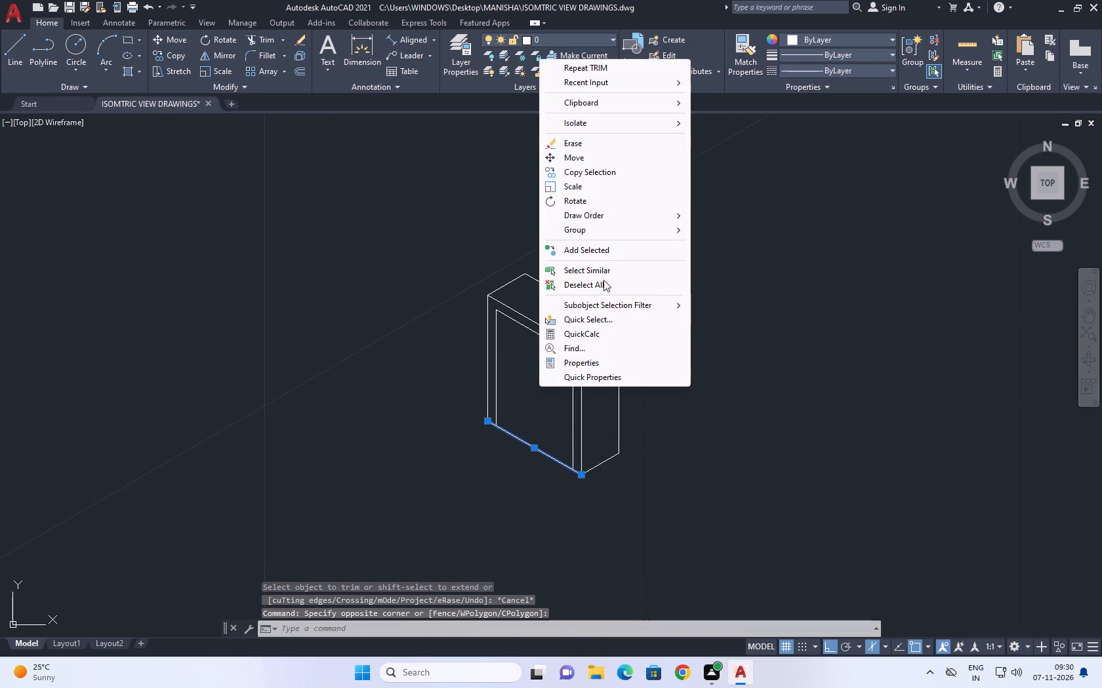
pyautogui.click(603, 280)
# Trim away the frame's bottom edge between the two inner vertical lines to leave the opening clear.
pyautogui.click(261, 39)
pyautogui.click(531, 453)
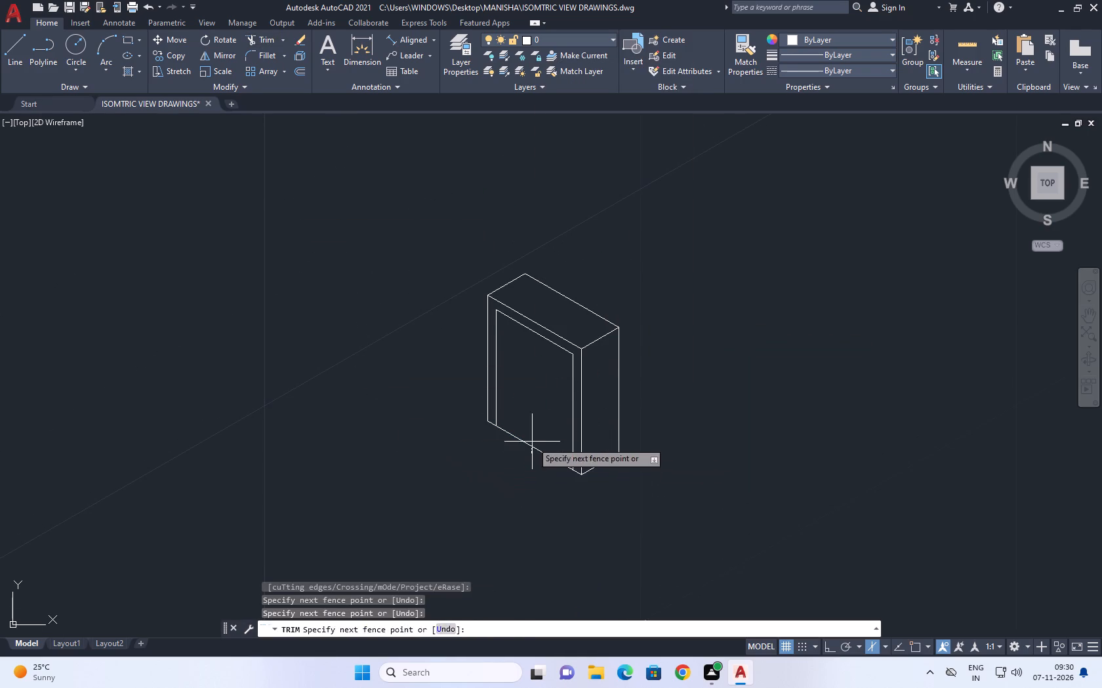
pyautogui.click(533, 434)
pyautogui.rightClick(527, 413)
pyautogui.click(550, 430)
# Draw a line about 1.3 units long at 30° from the lower inner corner of the frame's left leg.
pyautogui.moveTo(638, 385); pyautogui.dragTo(604, 399, button='middle')
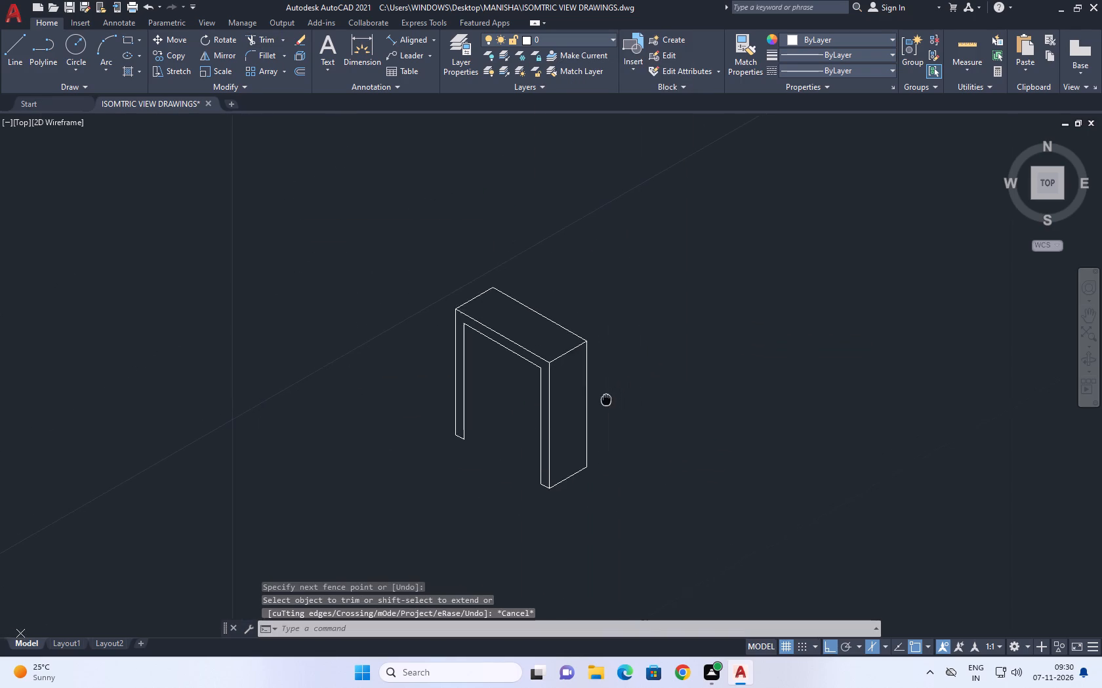
pyautogui.moveTo(604, 399); pyautogui.dragTo(561, 404, button='middle')
pyautogui.press('l')
pyautogui.press('space')
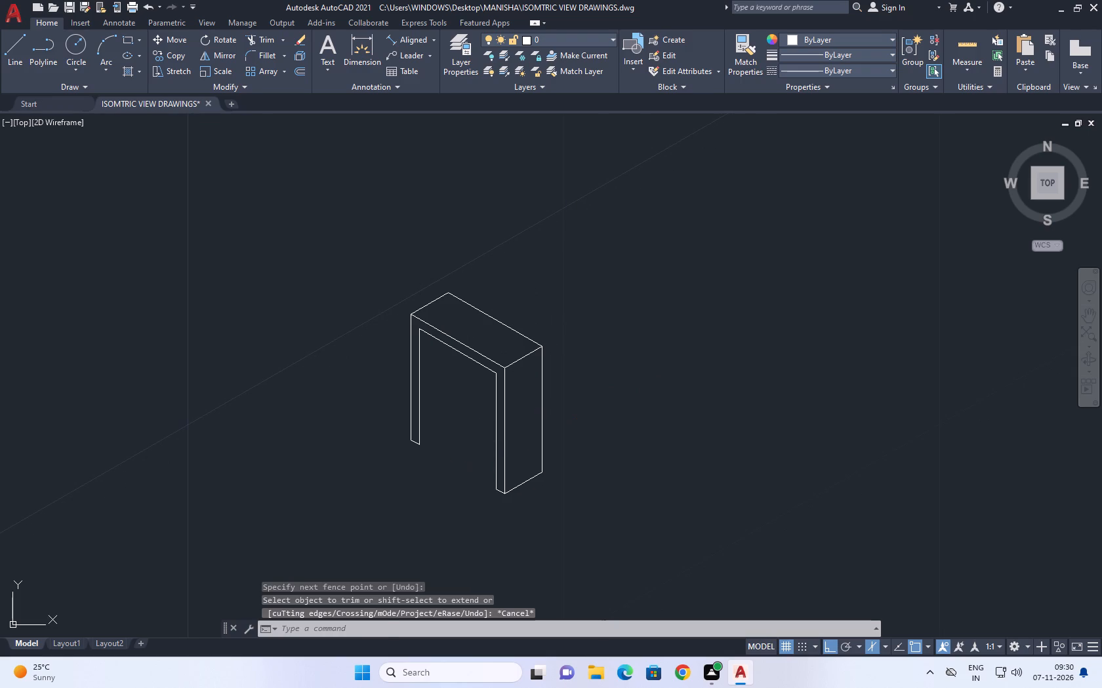
pyautogui.scroll(1, 444, 446)
pyautogui.click(403, 446)
pyautogui.scroll(1, 463, 411)
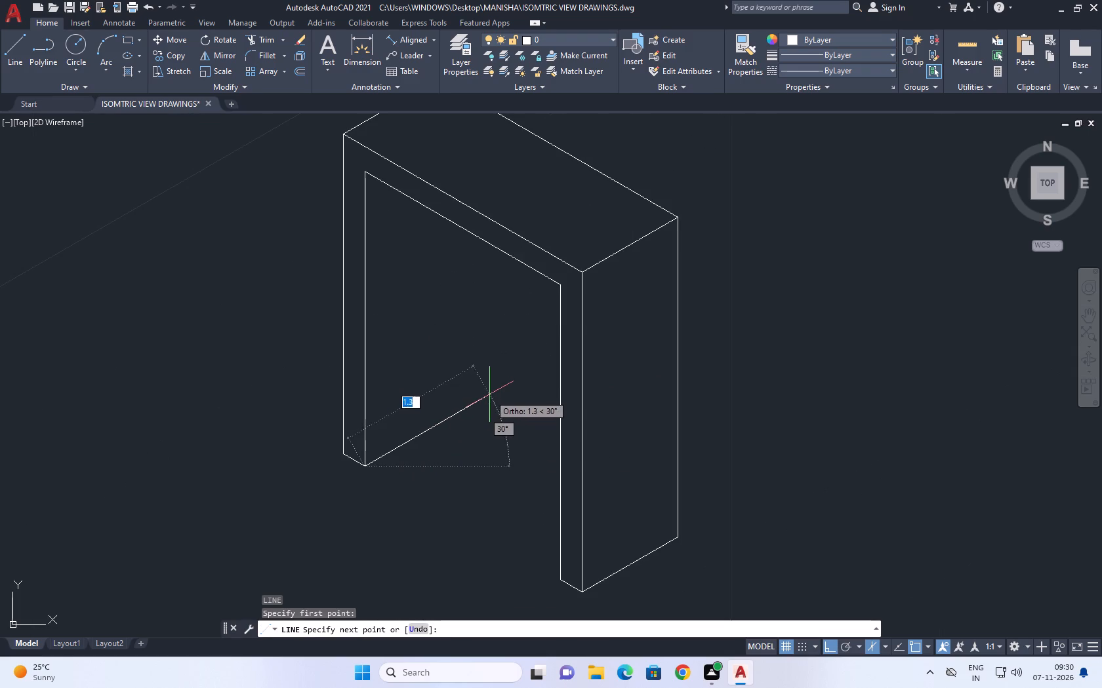
pyautogui.click(489, 394)
pyautogui.press('space')
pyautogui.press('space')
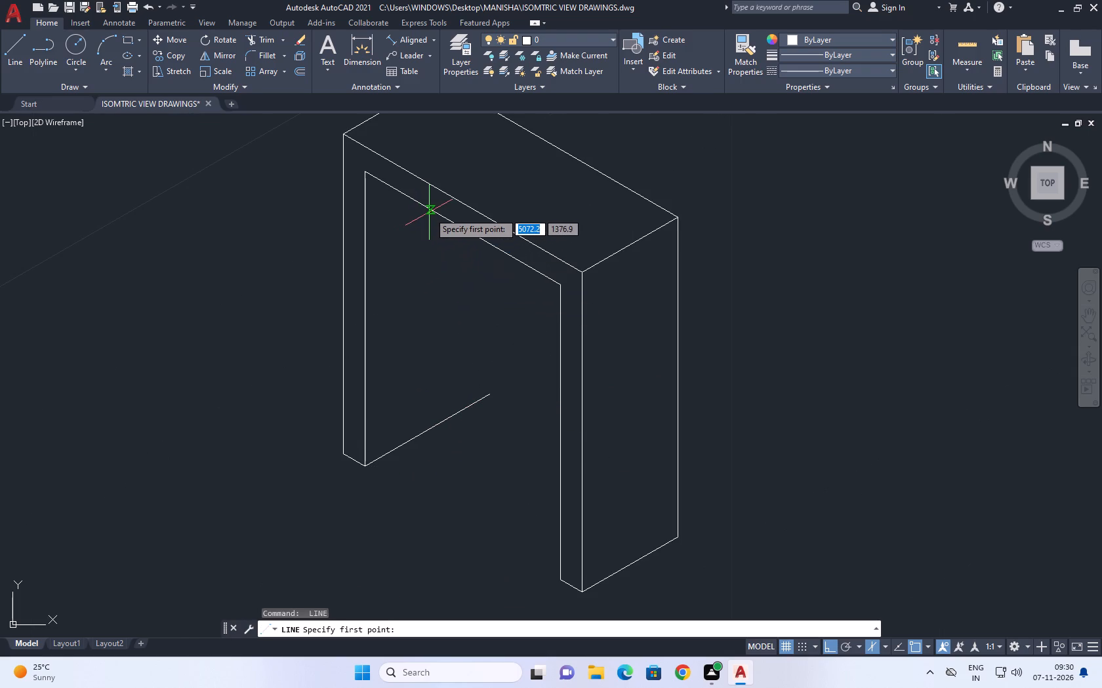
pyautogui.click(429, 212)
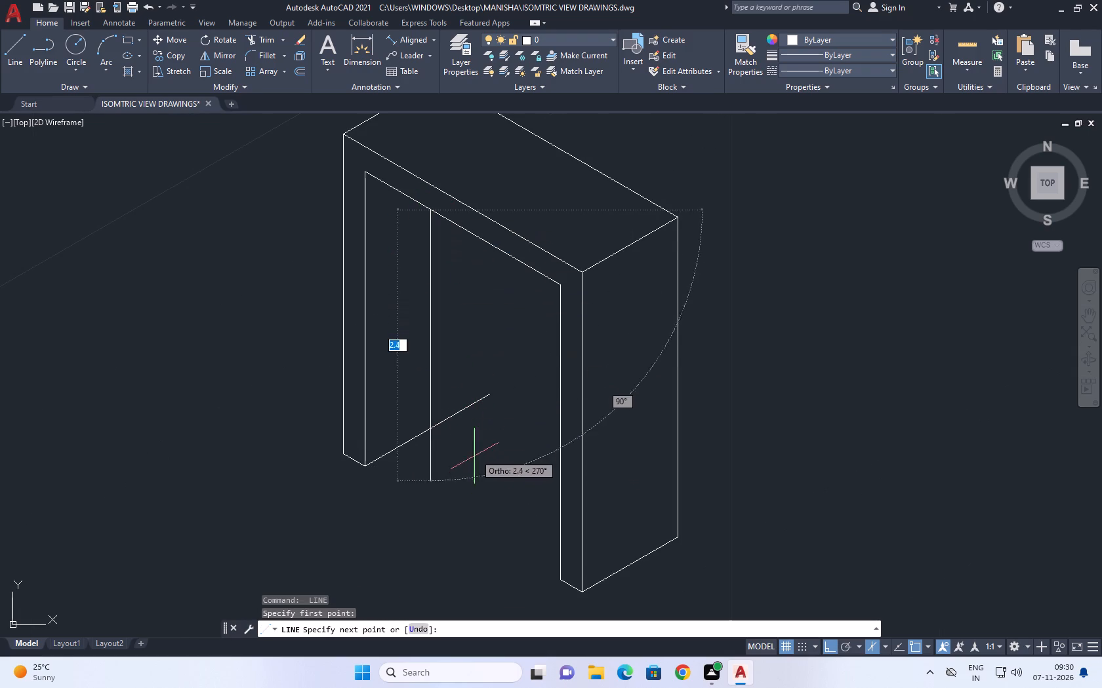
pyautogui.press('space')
# Draw a vertical line down from the opening's inner top edge, crossing the left leg's inner depth line.
pyautogui.press('space')
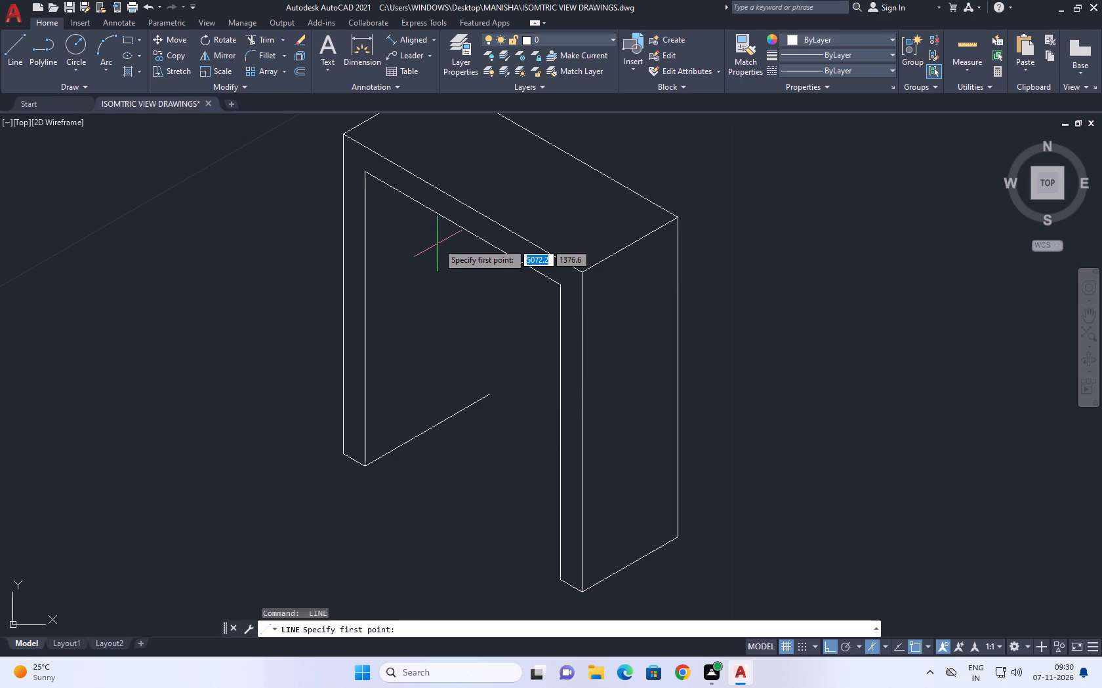
pyautogui.click(445, 220)
pyautogui.click(457, 495)
pyautogui.press('space')
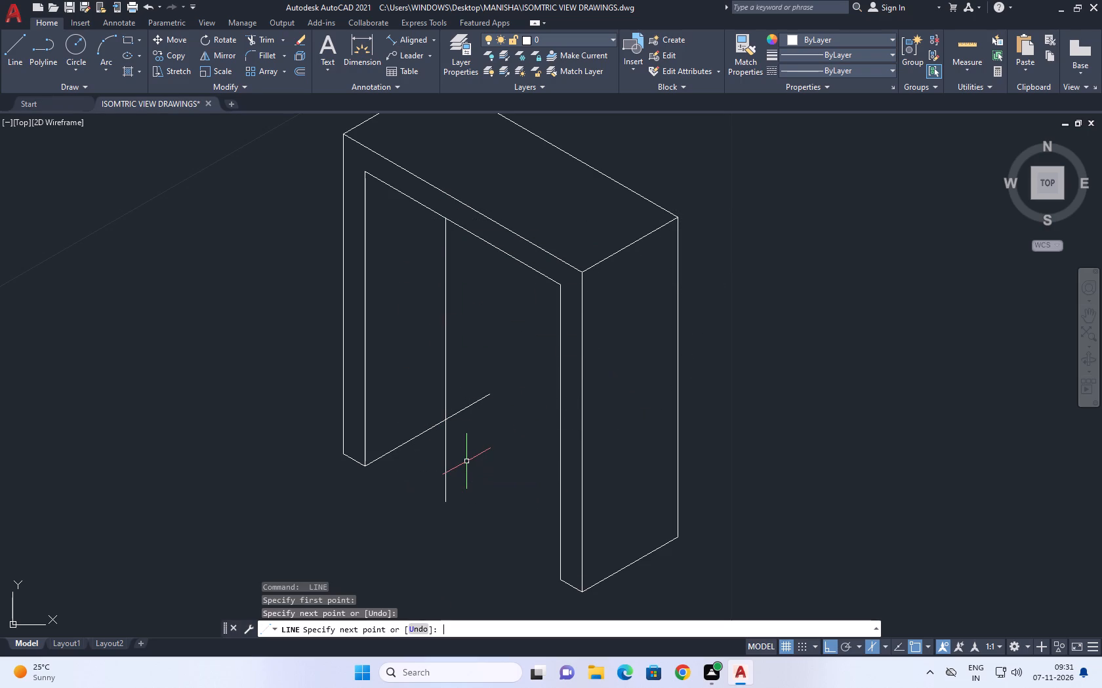
# Trim the overhanging ends where the inner vertical line crosses the left leg's depth line.
pyautogui.press('t')
pyautogui.press('r')
pyautogui.press('space')
pyautogui.click(437, 473)
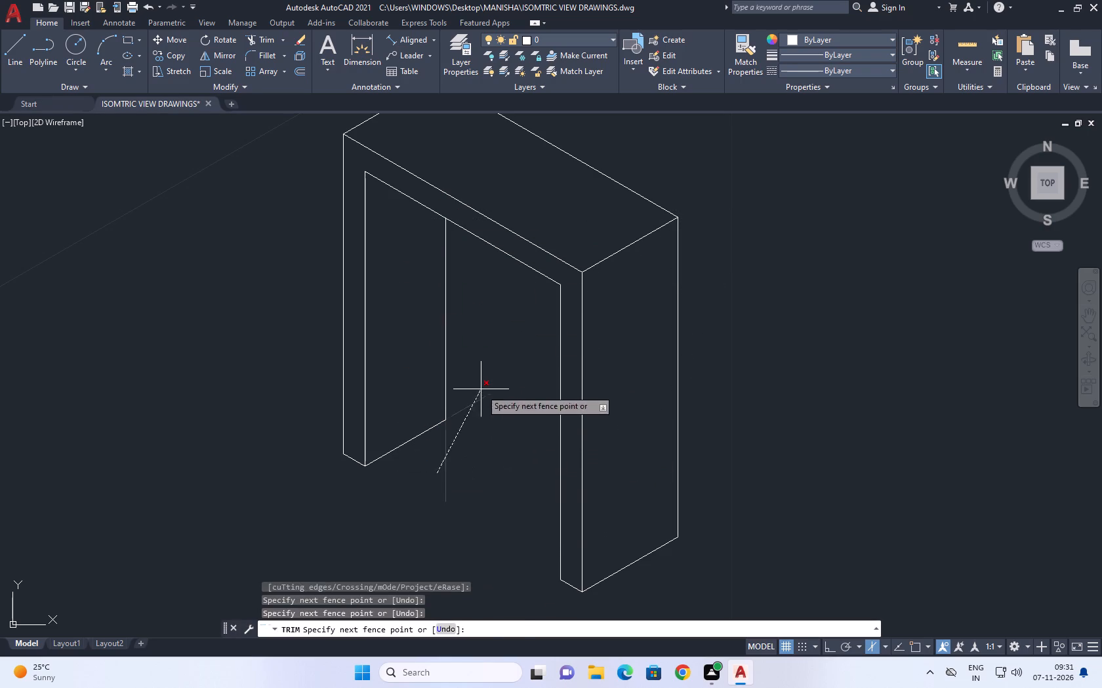
pyautogui.click(481, 389)
pyautogui.press('space')
# Draw a line from the opening's inner back floor corner, parallel to the front base direction, extending past the right leg.
pyautogui.write('L')
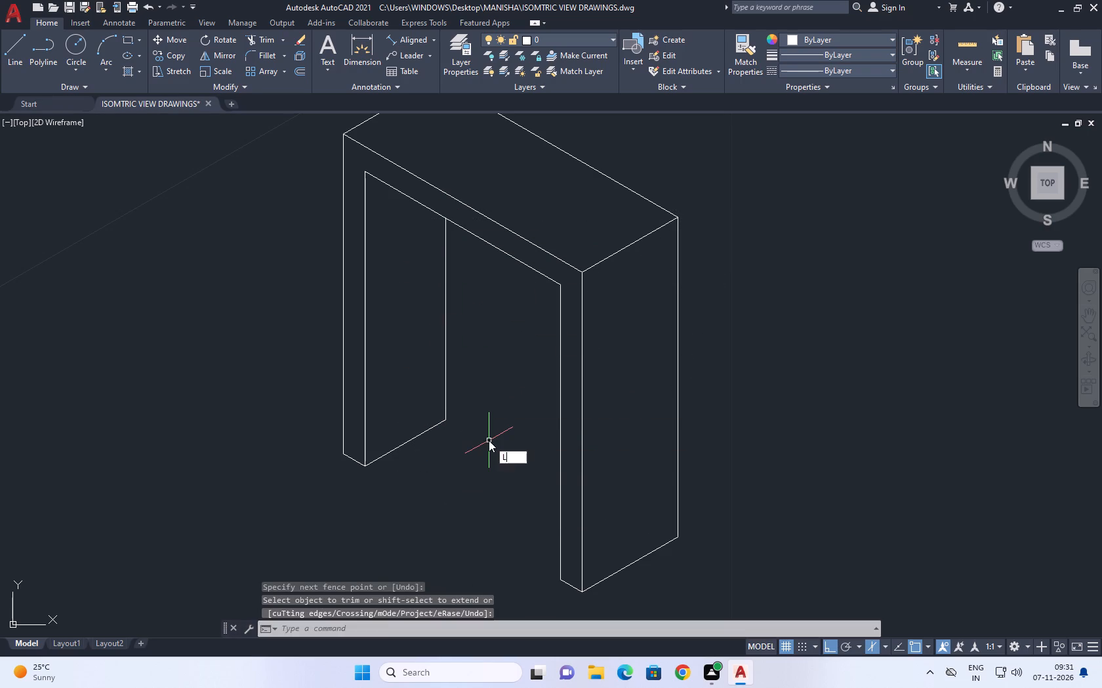
pyautogui.press('space')
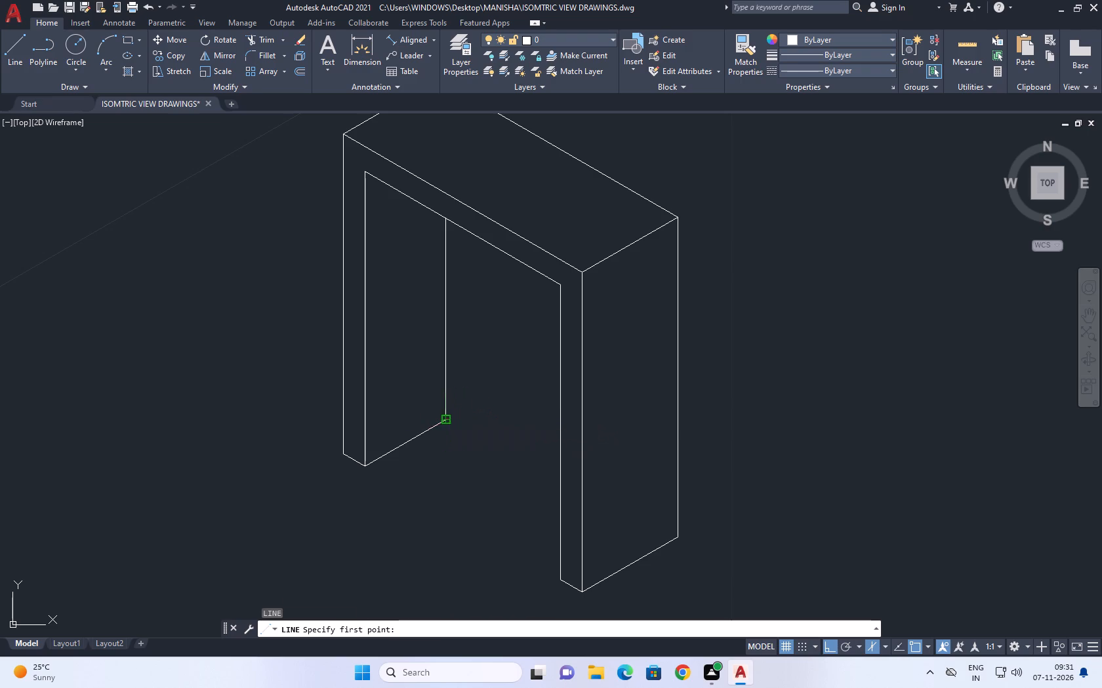
pyautogui.click(447, 417)
pyautogui.press('F5')
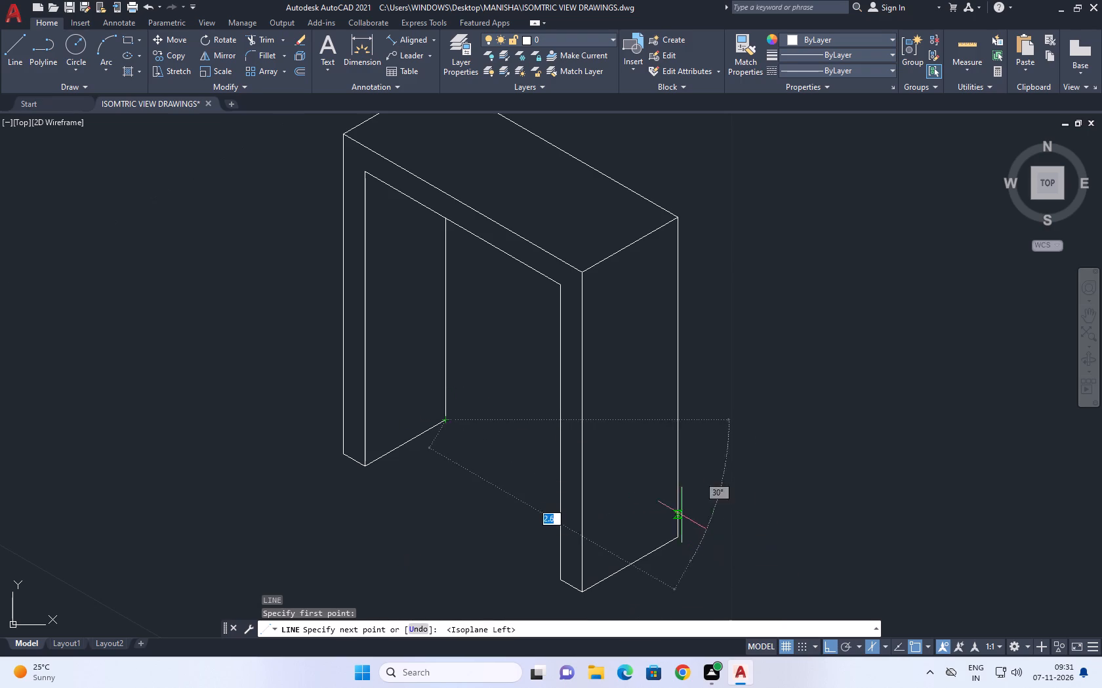
pyautogui.click(616, 511)
pyautogui.press('space')
# Trim the back floor line where it passes over the right leg so it ends at the leg's inner edge.
pyautogui.write('TR')
pyautogui.press('space')
pyautogui.click(620, 518)
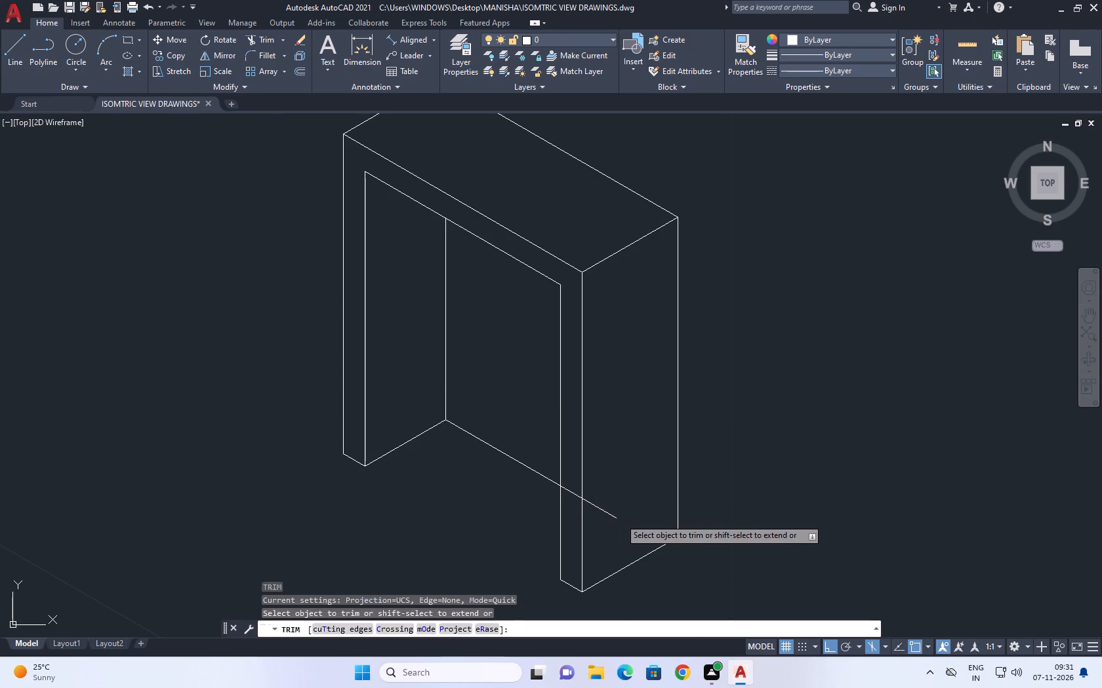
pyautogui.moveTo(605, 495); pyautogui.dragTo(605, 487)
pyautogui.click(602, 505)
pyautogui.click(595, 523)
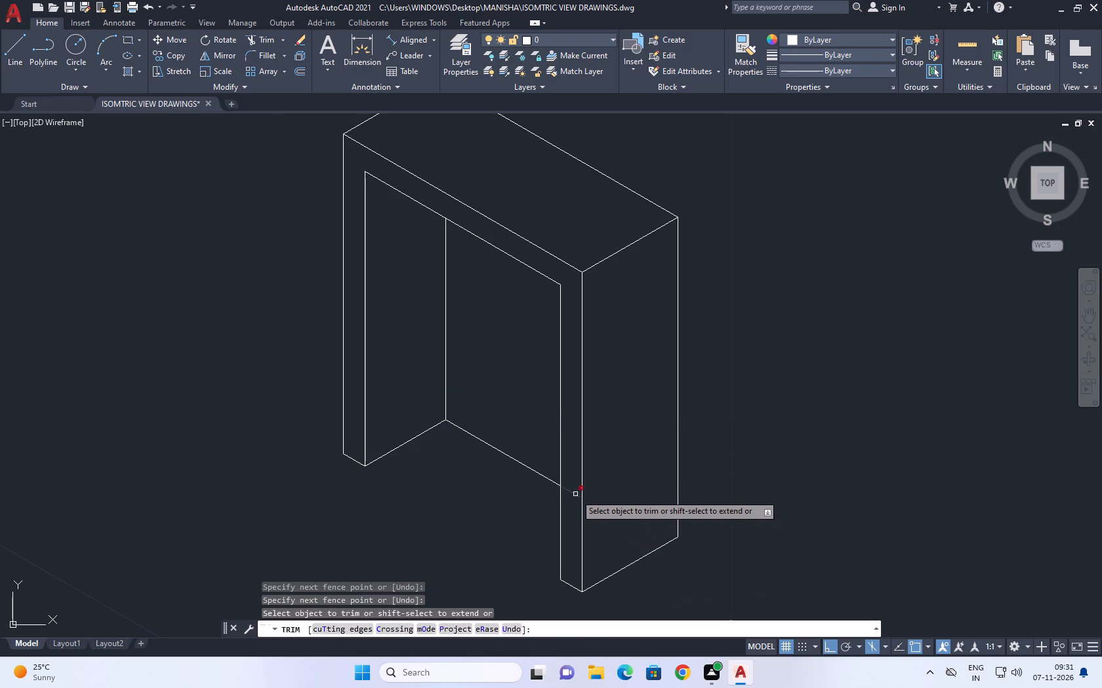
pyautogui.click(575, 494)
pyautogui.press('space')
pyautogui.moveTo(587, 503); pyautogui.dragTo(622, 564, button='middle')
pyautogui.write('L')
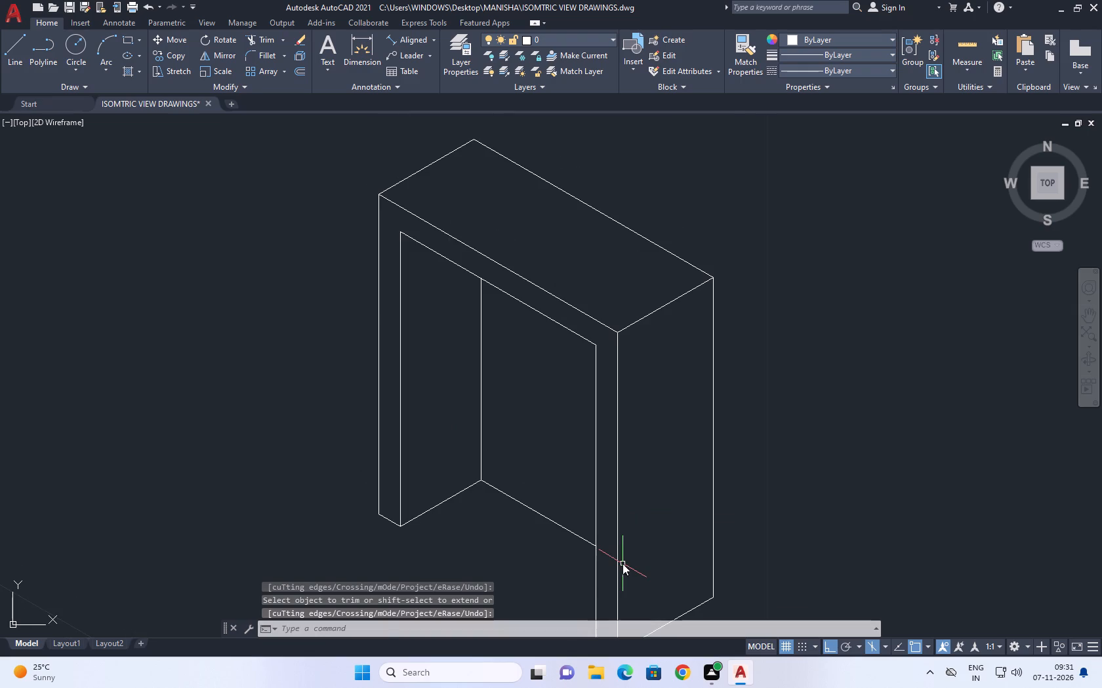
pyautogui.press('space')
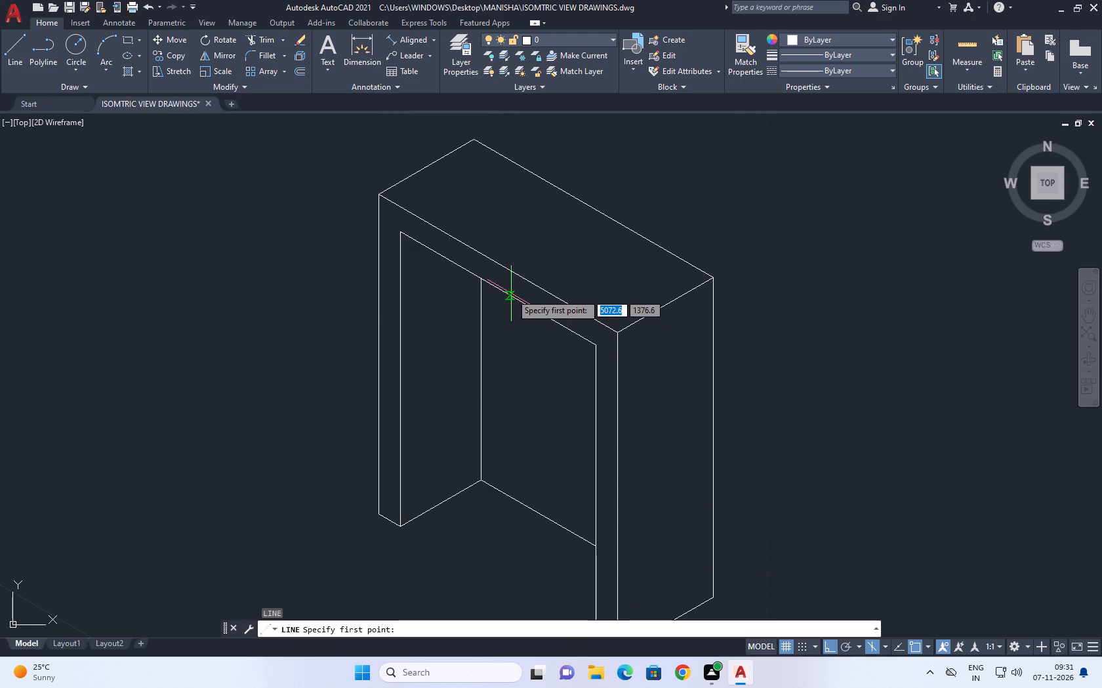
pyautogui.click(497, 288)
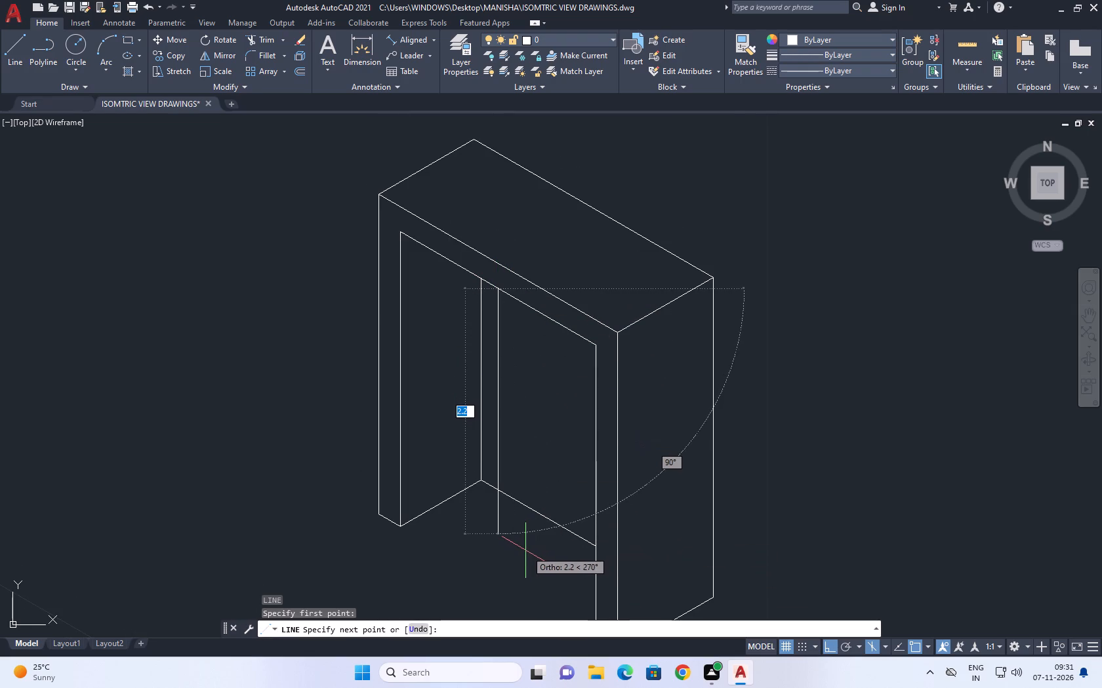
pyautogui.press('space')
# Draw a vertical line about 2.3 units down from the opening's inner top edge, crossing the back floor line.
pyautogui.press('space')
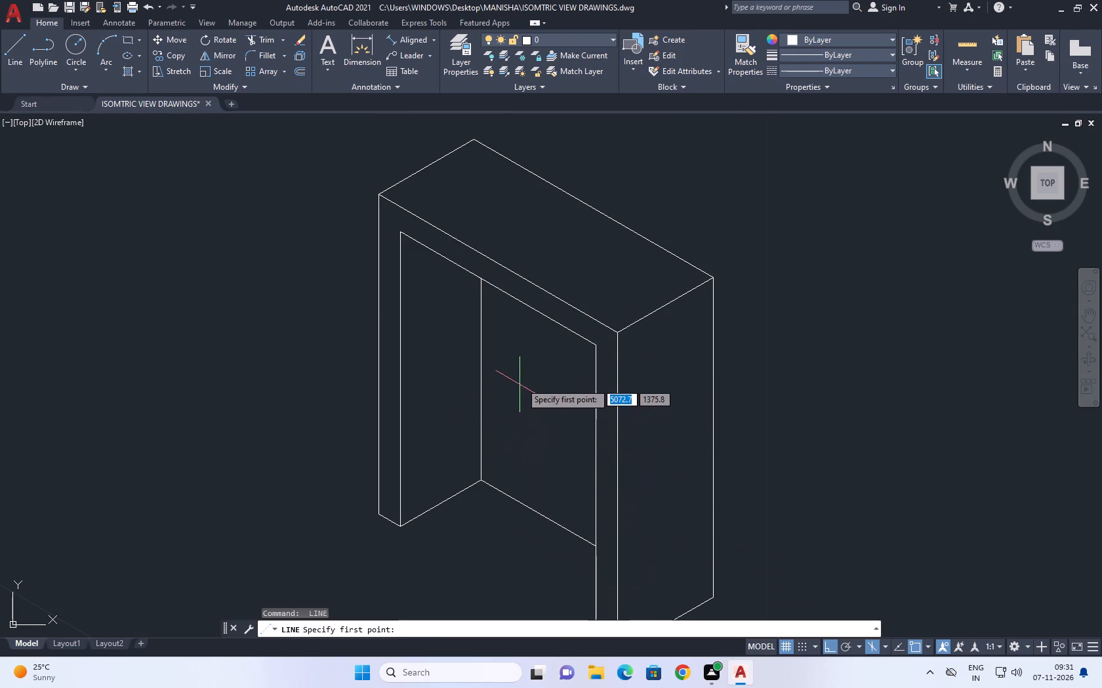
pyautogui.moveTo(554, 319); pyautogui.dragTo(554, 326)
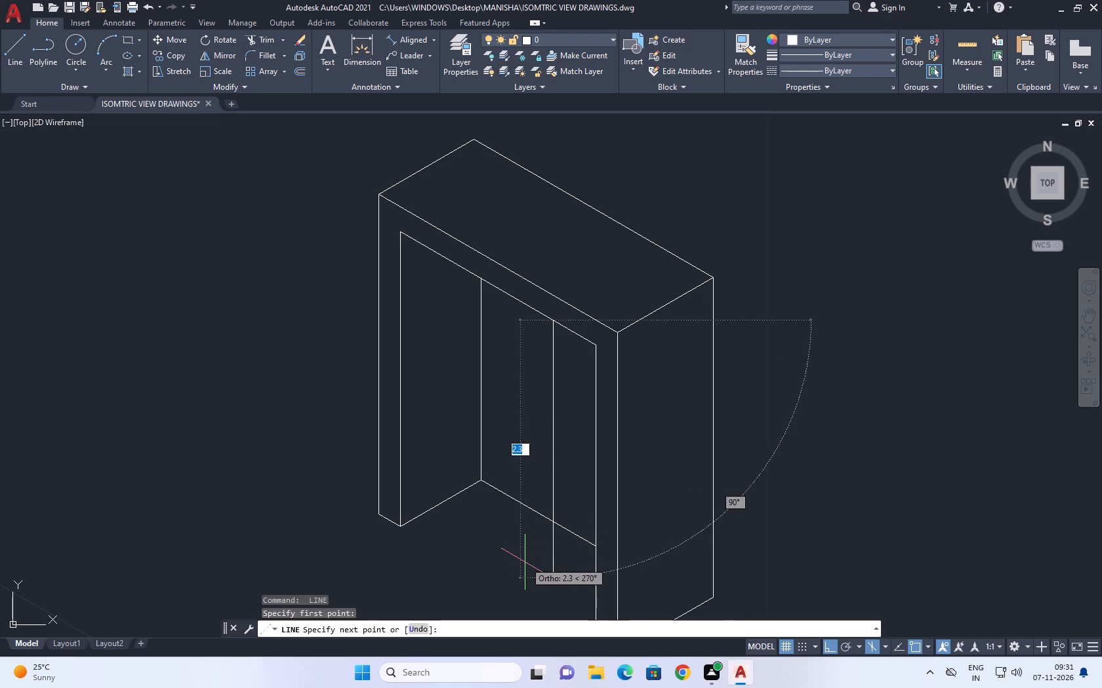
pyautogui.click(525, 562)
pyautogui.press('space')
pyautogui.press('space')
pyautogui.press('space')
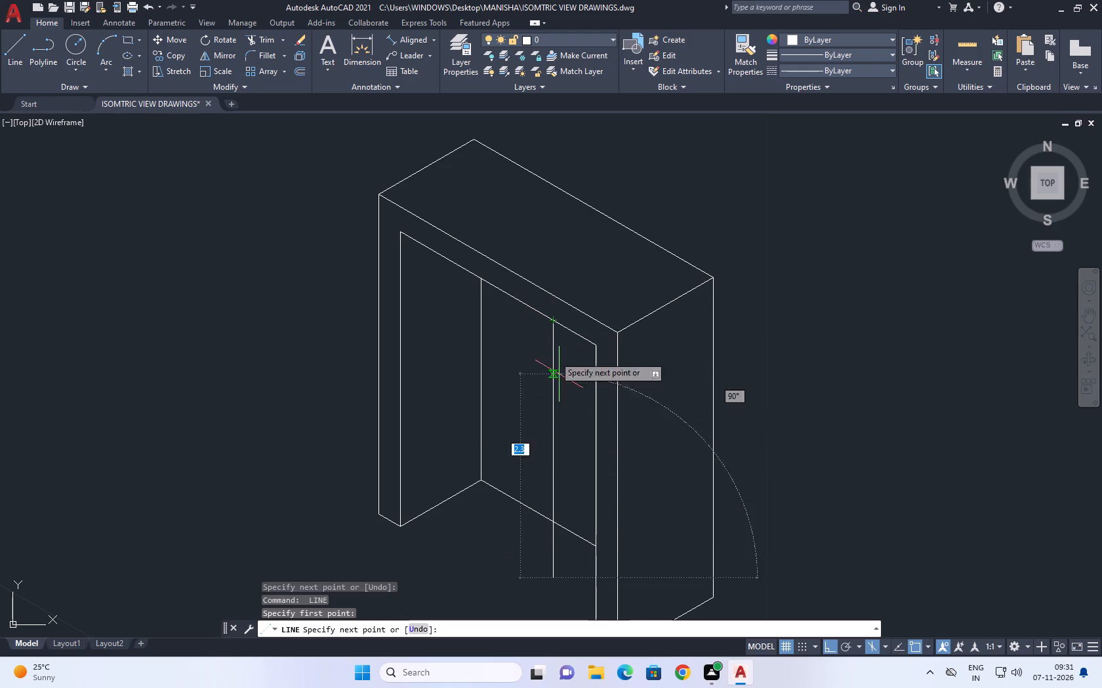
pyautogui.press('space')
# Copy the new vertical line about 0.1 unit away from the right leg, parallel to the front base direction.
pyautogui.moveTo(563, 408); pyautogui.dragTo(551, 404)
pyautogui.moveTo(525, 383); pyautogui.dragTo(519, 381)
pyautogui.write('CO')
pyautogui.press('space')
pyautogui.click(528, 416)
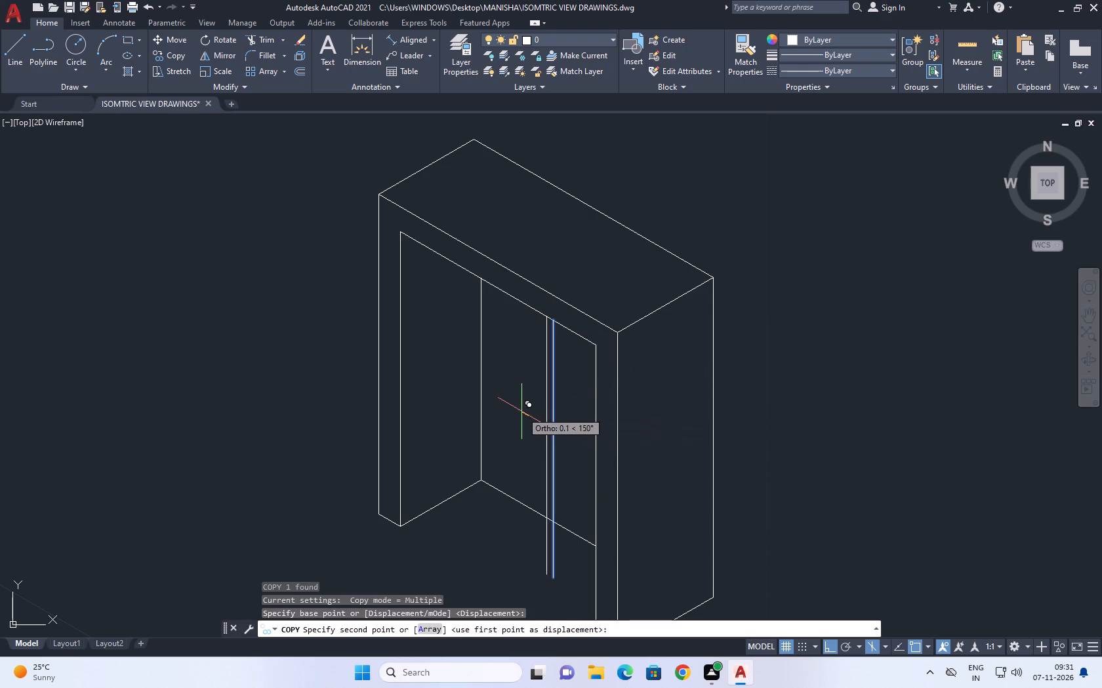
pyautogui.click(523, 413)
pyautogui.press('space')
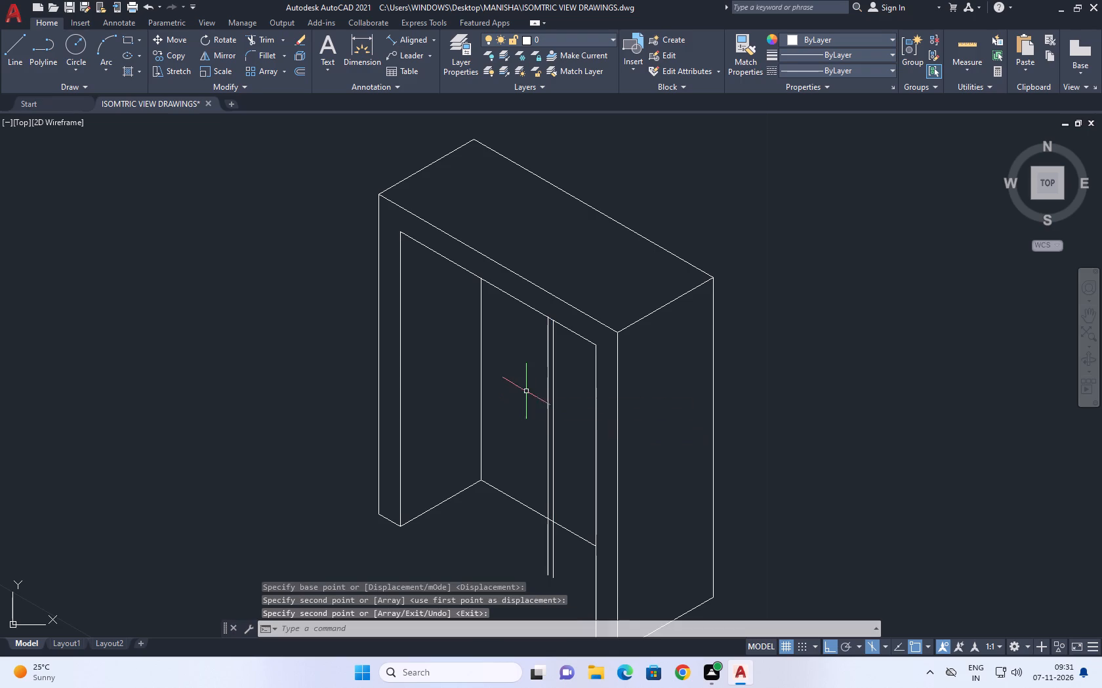
# Trim the two closely spaced vertical lines where they overhang below the opening's back floor line.
pyautogui.write('TR')
pyautogui.press('space')
pyautogui.click(566, 552)
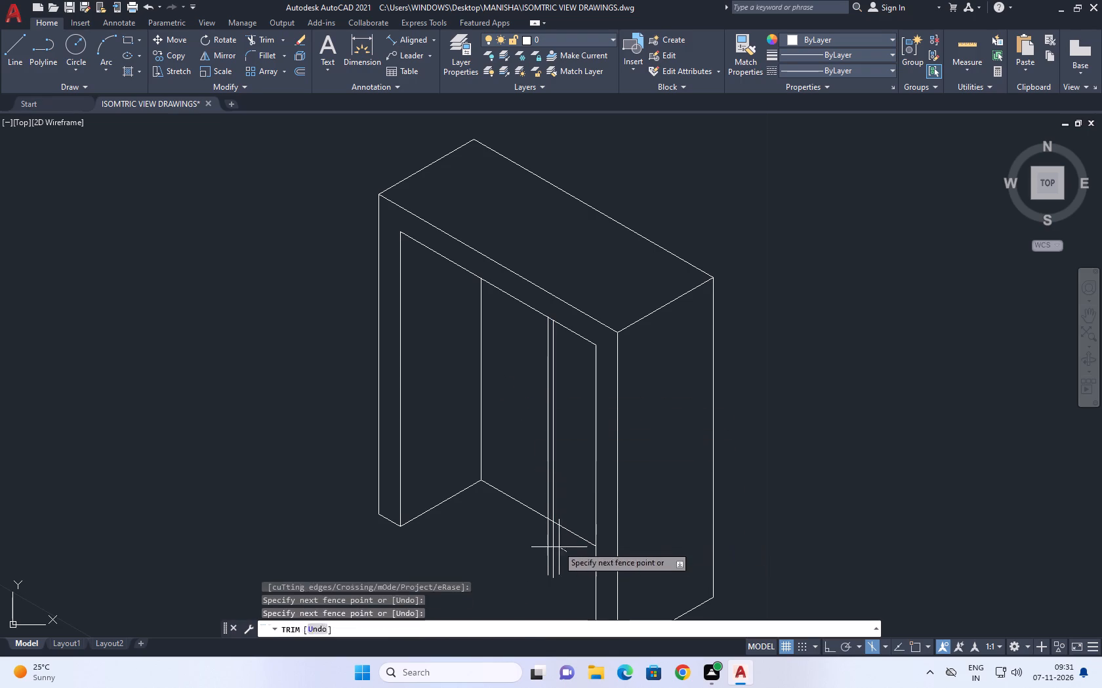
pyautogui.click(507, 535)
pyautogui.press('space')
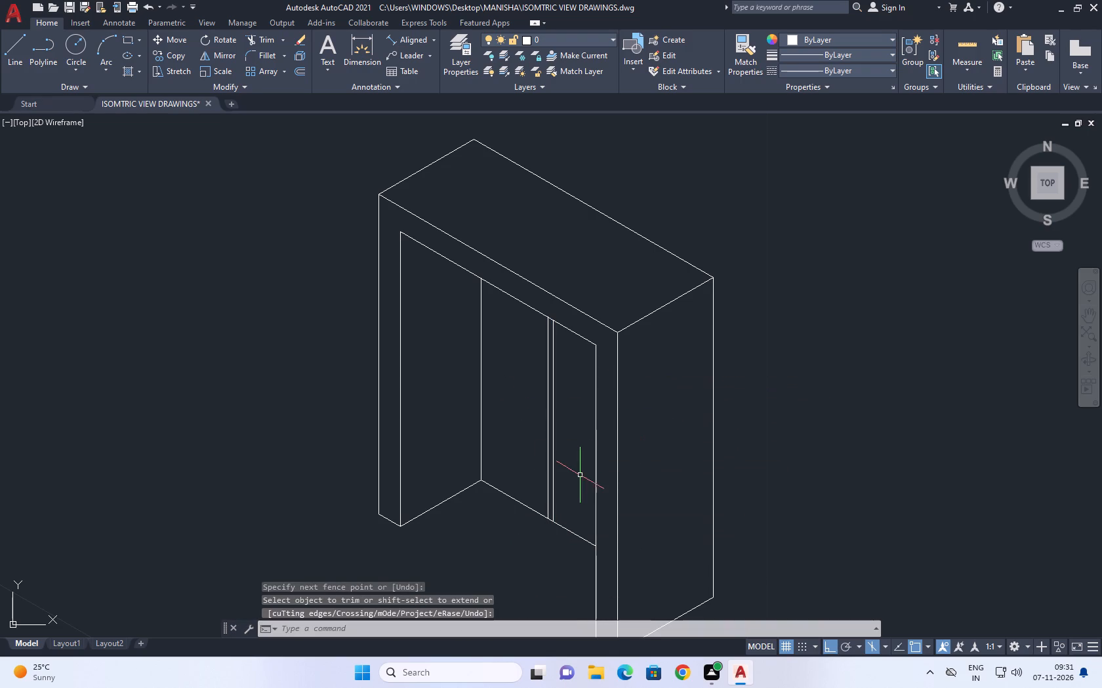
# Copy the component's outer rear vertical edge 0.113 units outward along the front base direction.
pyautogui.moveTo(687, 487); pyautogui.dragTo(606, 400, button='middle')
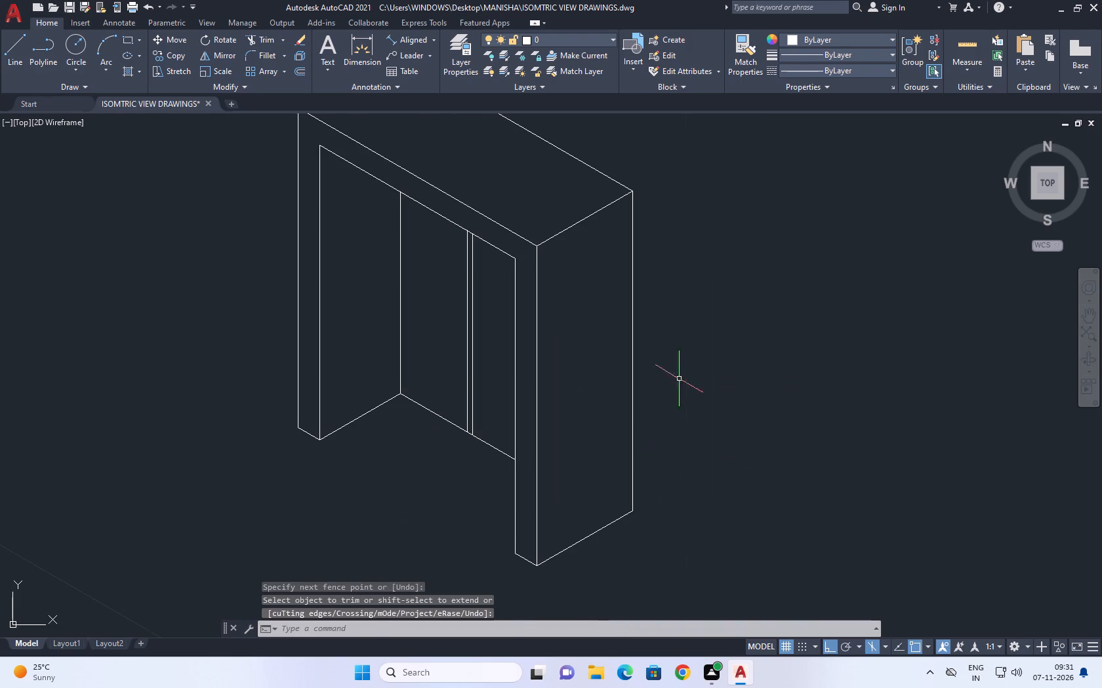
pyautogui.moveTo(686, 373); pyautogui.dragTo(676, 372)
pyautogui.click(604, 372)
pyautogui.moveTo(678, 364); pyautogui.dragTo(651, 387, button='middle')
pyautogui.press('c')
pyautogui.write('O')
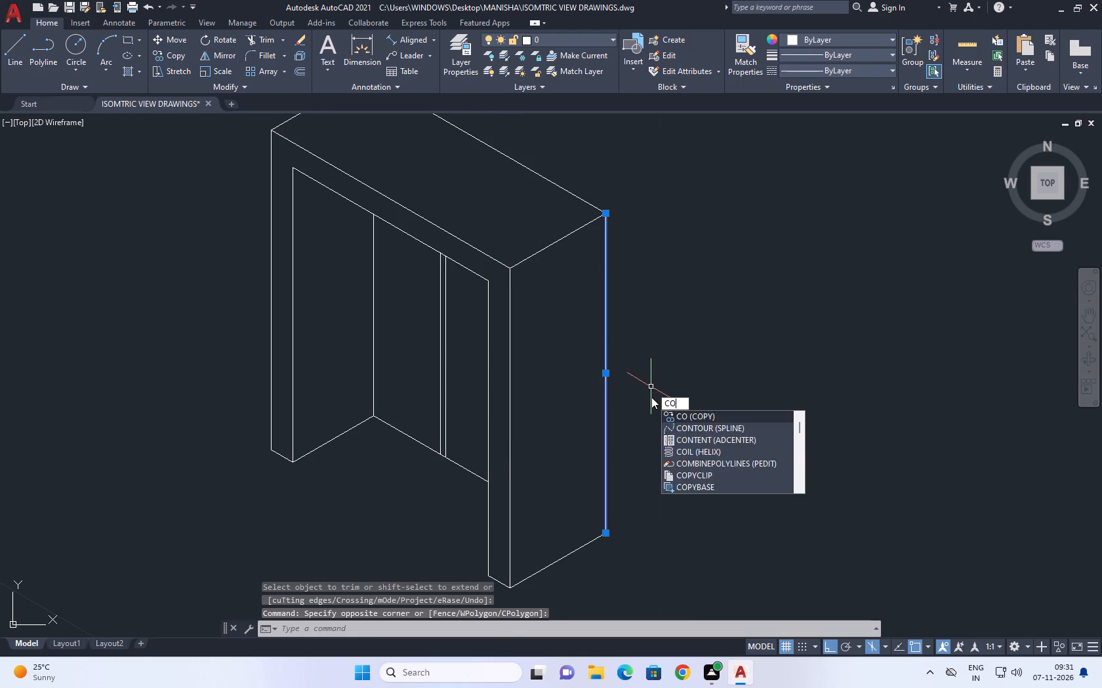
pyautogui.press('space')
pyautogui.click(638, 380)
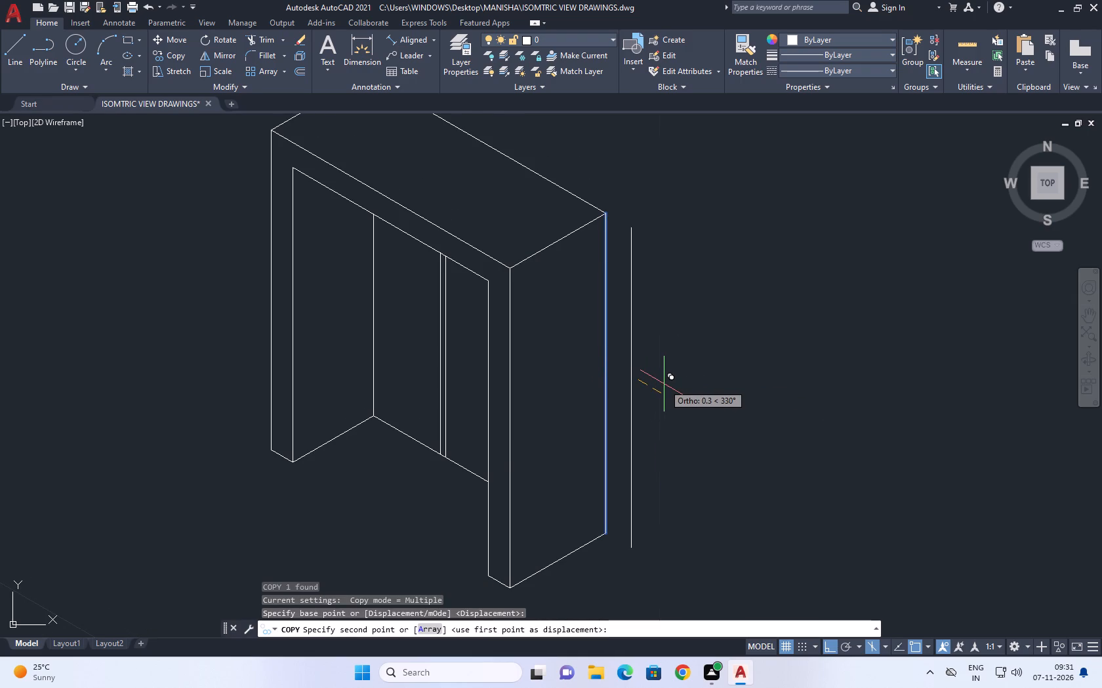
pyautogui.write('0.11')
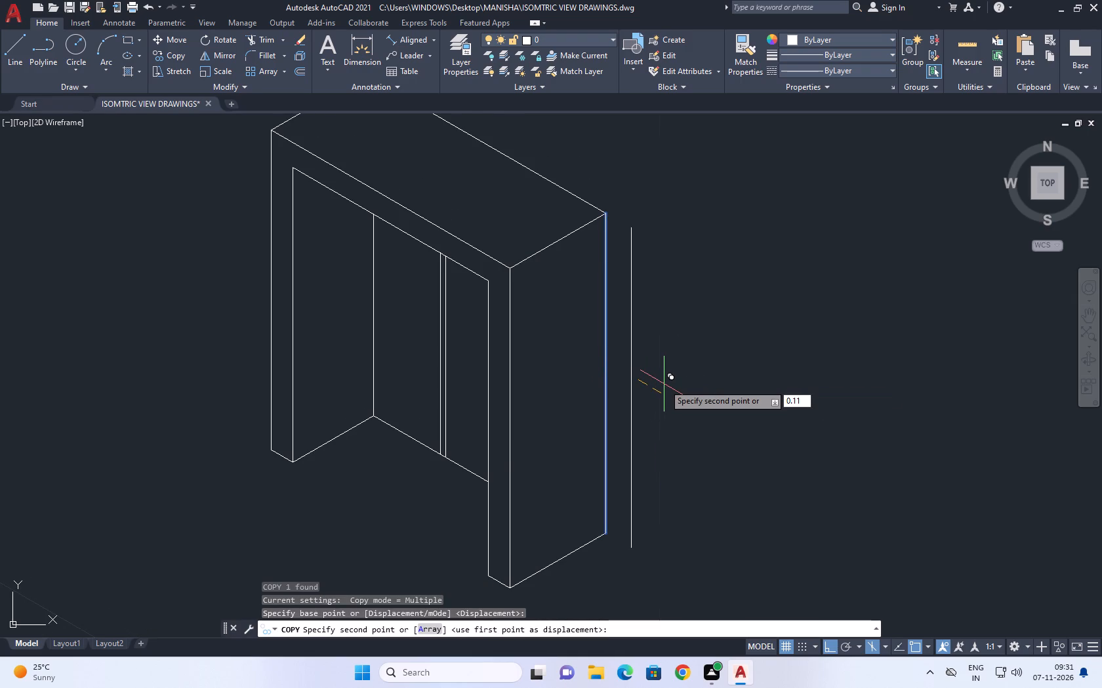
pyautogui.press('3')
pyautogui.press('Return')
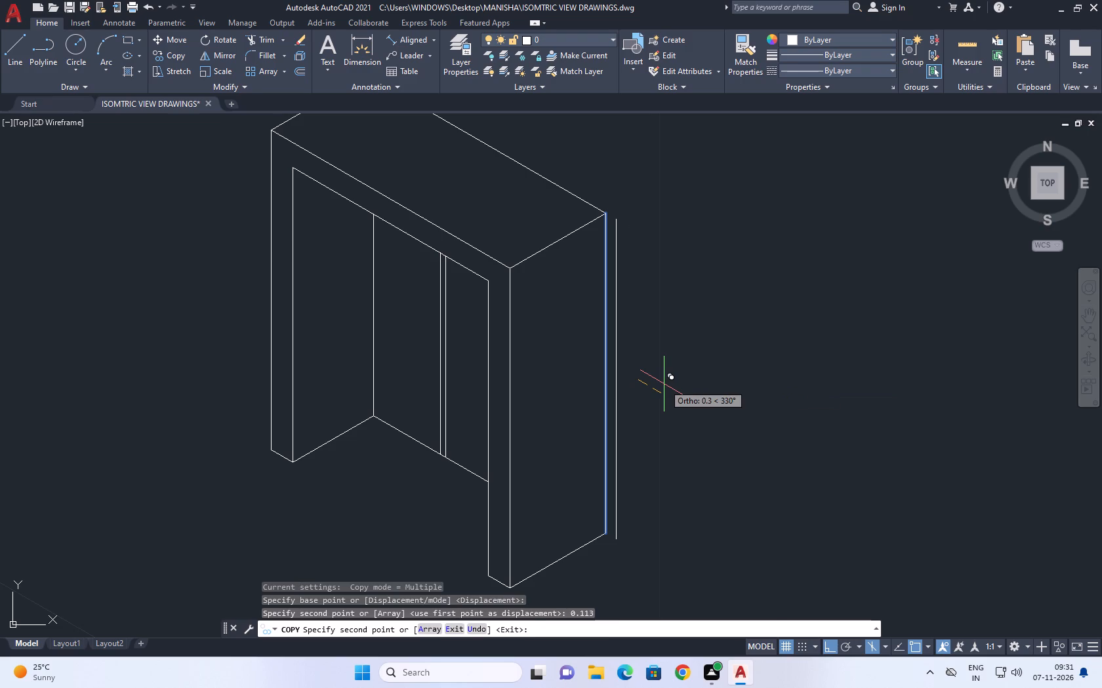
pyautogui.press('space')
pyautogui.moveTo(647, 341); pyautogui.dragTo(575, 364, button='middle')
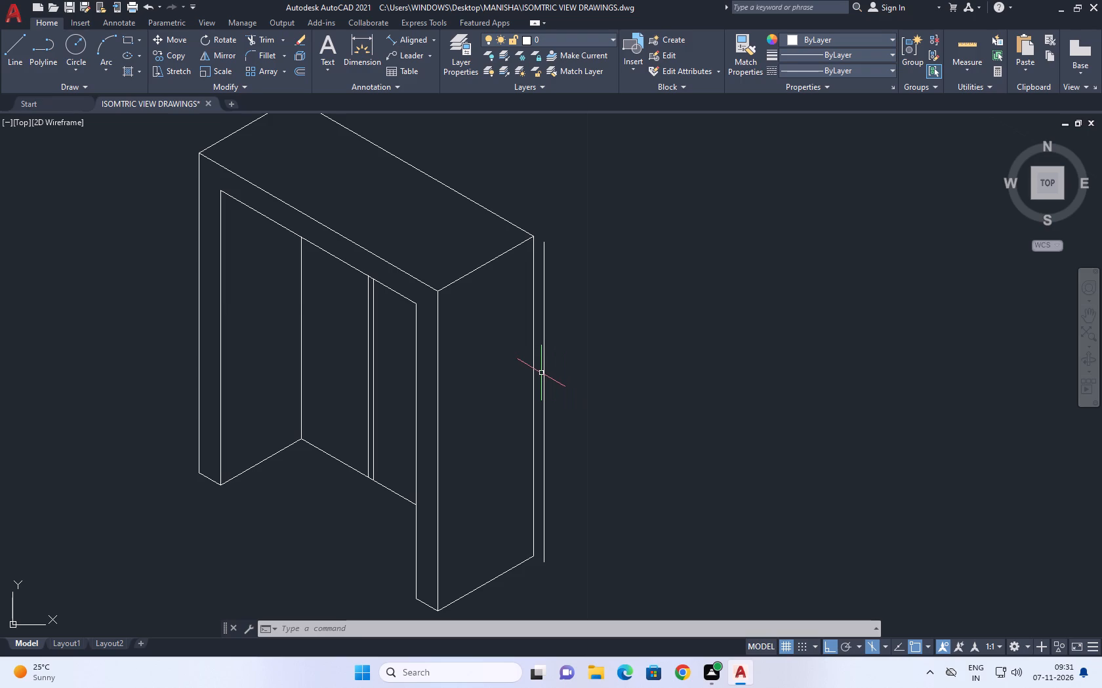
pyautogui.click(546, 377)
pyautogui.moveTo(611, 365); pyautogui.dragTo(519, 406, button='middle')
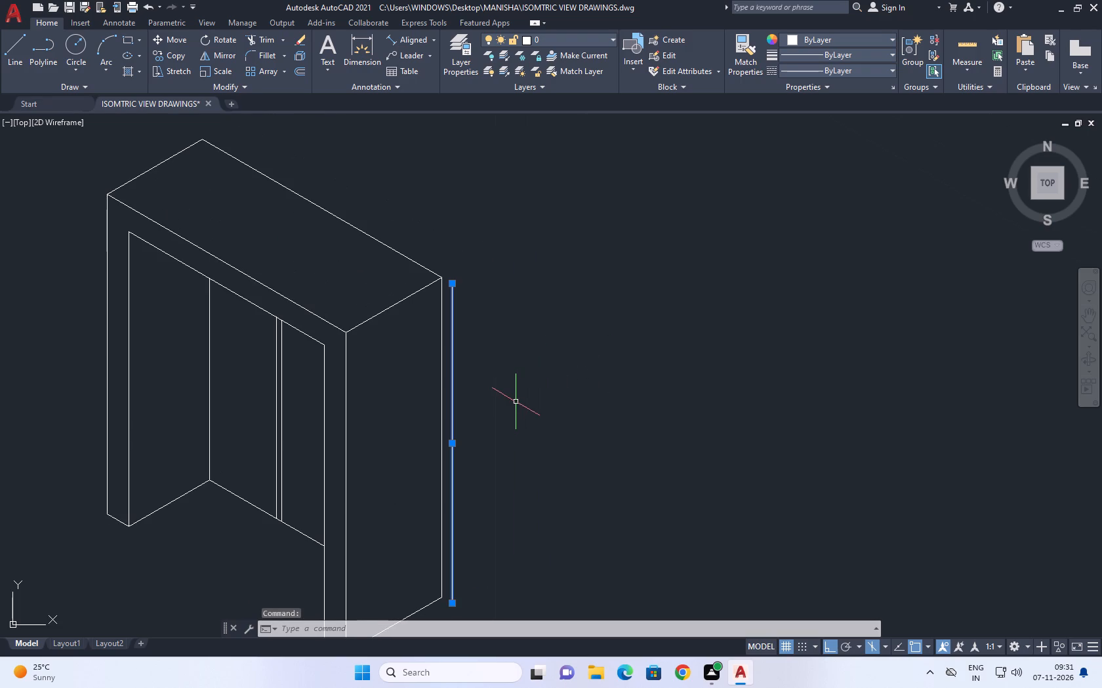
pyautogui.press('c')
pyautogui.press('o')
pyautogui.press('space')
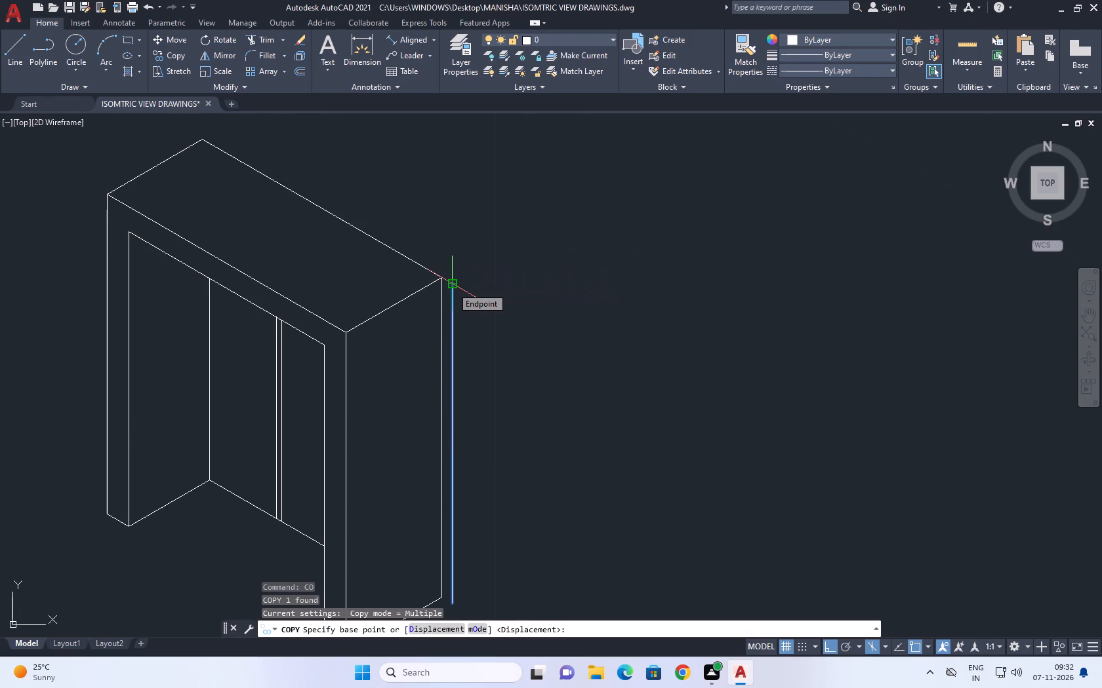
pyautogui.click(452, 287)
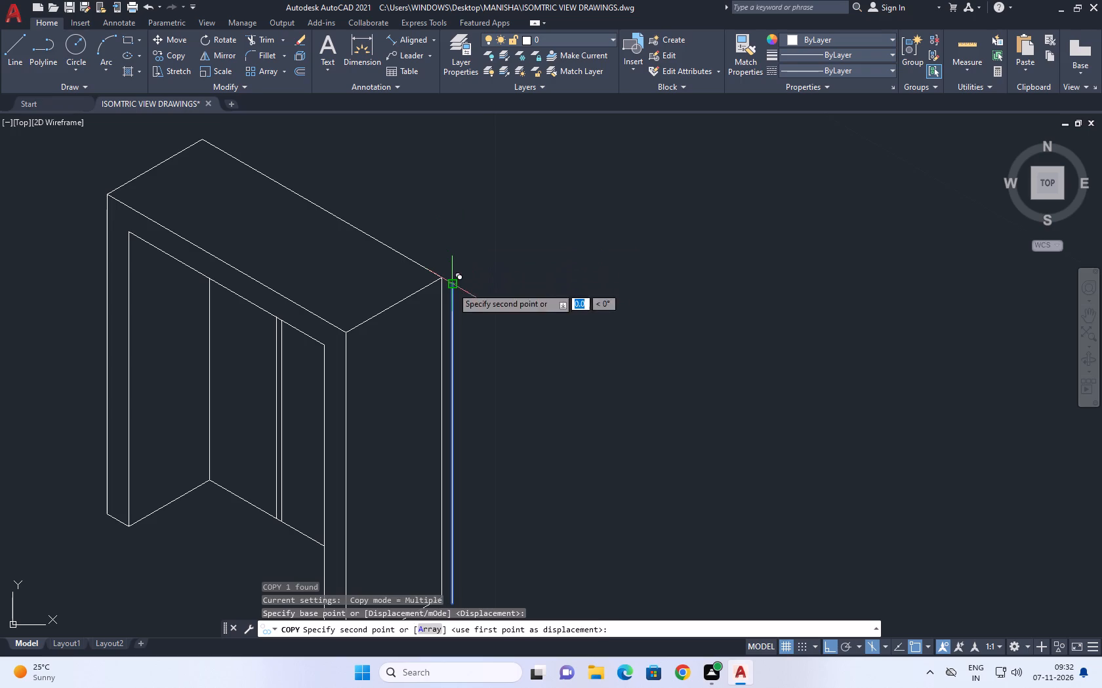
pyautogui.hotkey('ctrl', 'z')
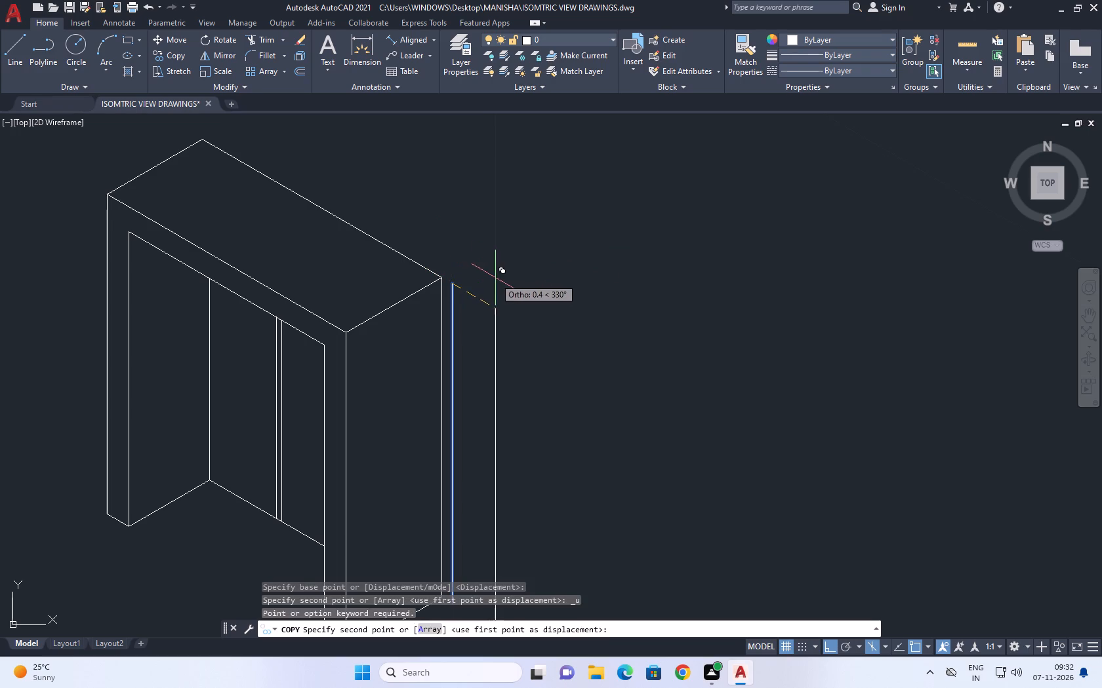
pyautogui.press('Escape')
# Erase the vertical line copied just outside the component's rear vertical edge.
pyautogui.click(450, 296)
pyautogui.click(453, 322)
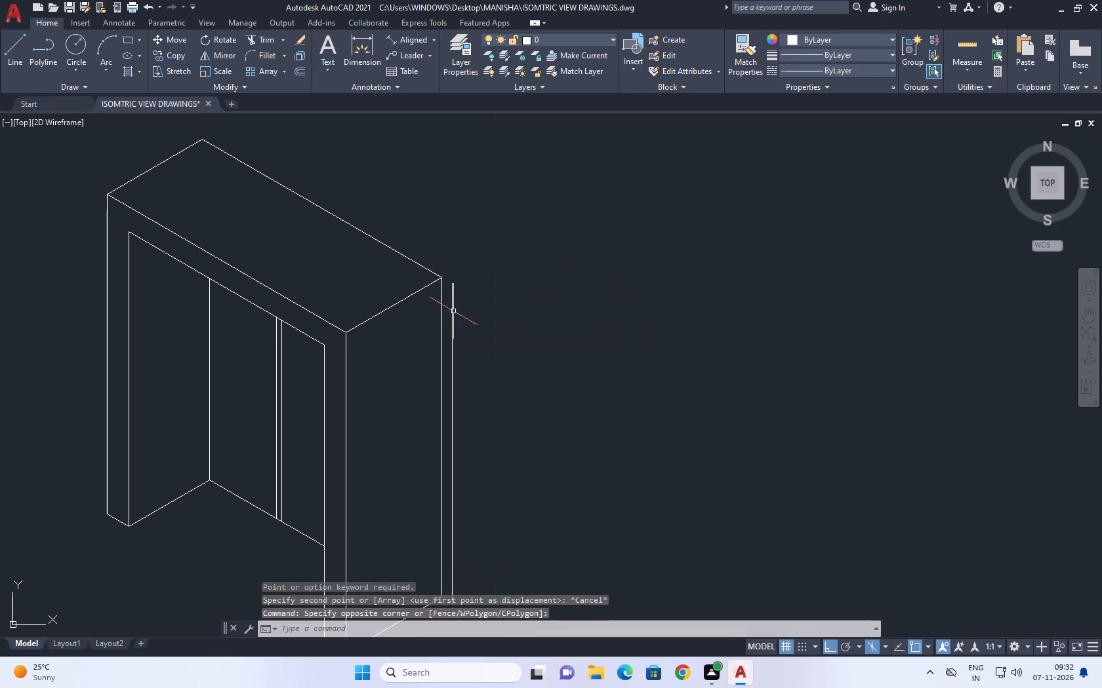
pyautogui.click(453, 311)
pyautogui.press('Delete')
# Copy the component's outer rear vertical edge 0.226 units outward along the front base direction.
pyautogui.click(441, 320)
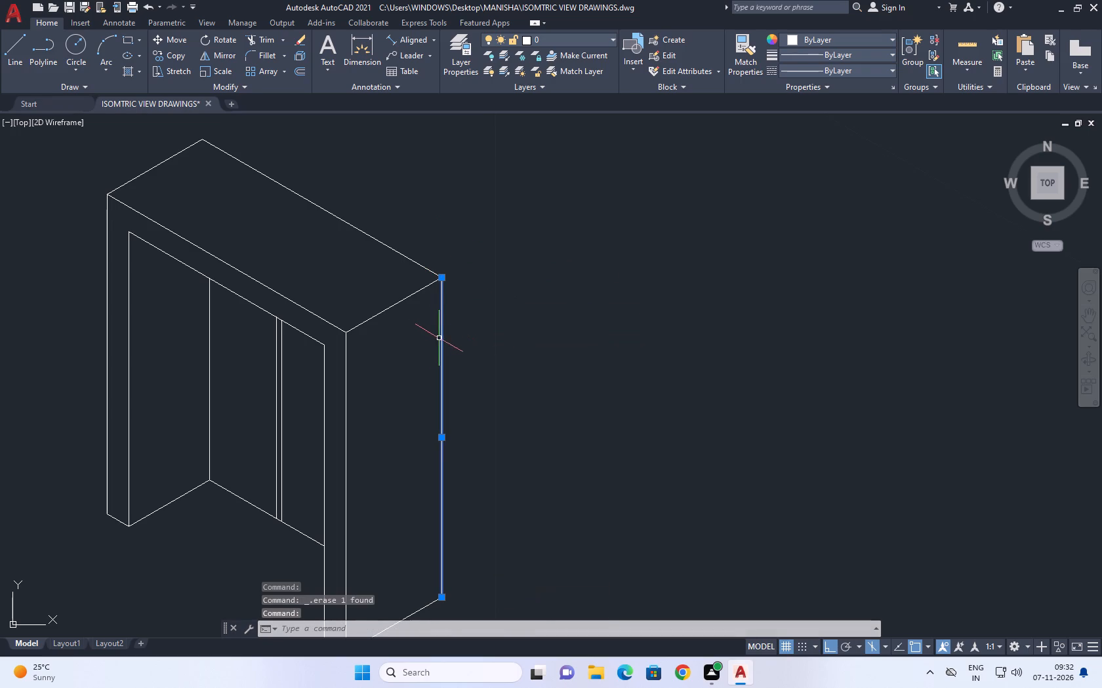
pyautogui.press('c')
pyautogui.press('o')
pyautogui.press('space')
pyautogui.click(464, 339)
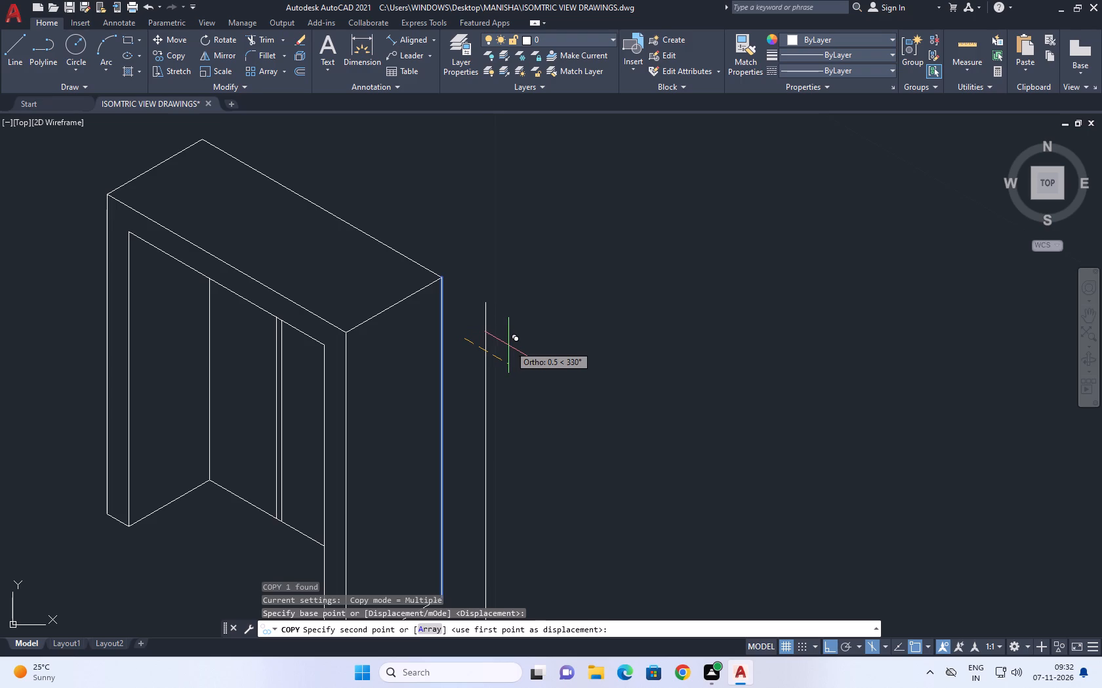
pyautogui.write('0.226')
pyautogui.press('Return')
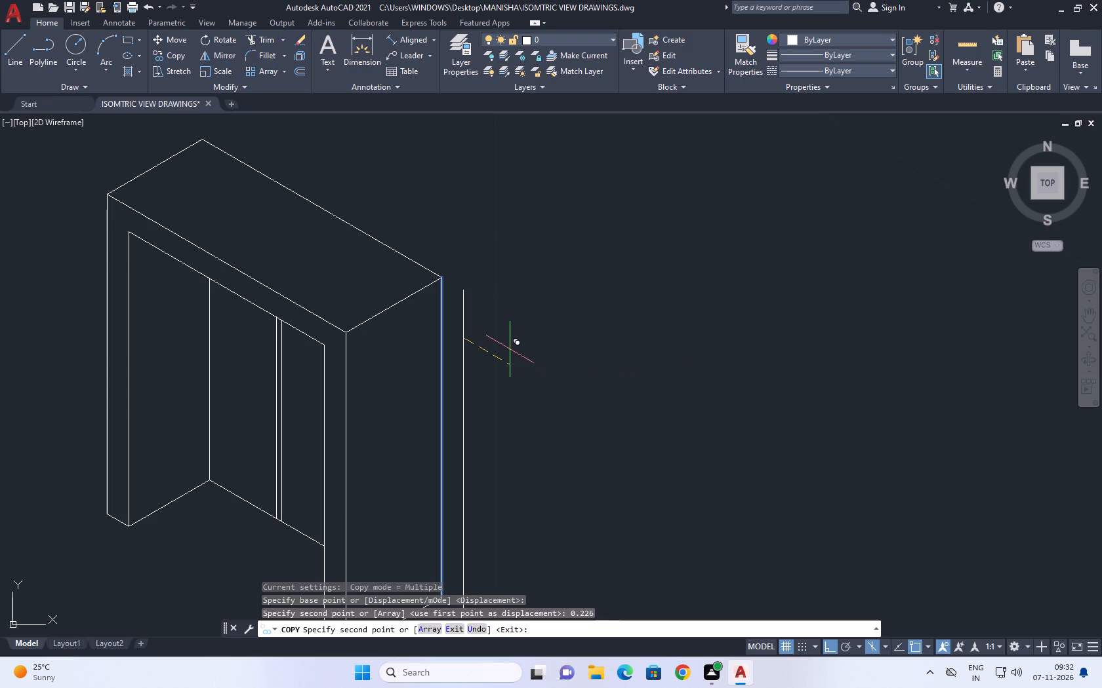
pyautogui.press('space')
# Switch to the top isoplane while copying the offset vertical line 0.113 units rearward along the depth direction.
pyautogui.moveTo(468, 332); pyautogui.dragTo(452, 364)
pyautogui.click(446, 374)
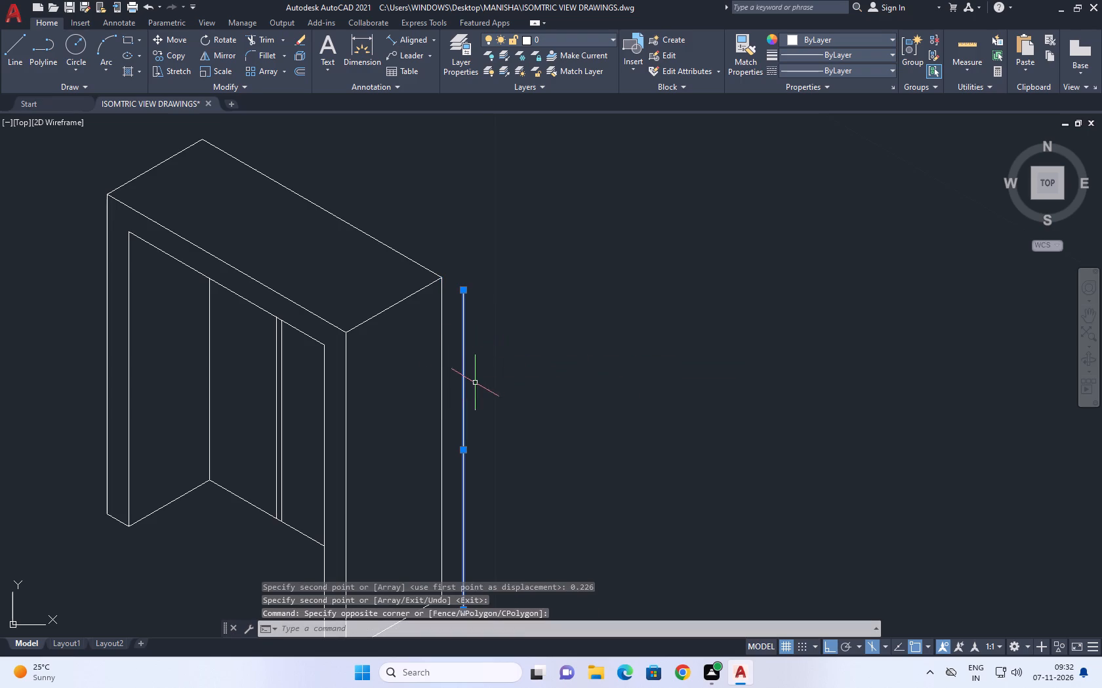
pyautogui.press('c')
pyautogui.write('O')
pyautogui.press('space')
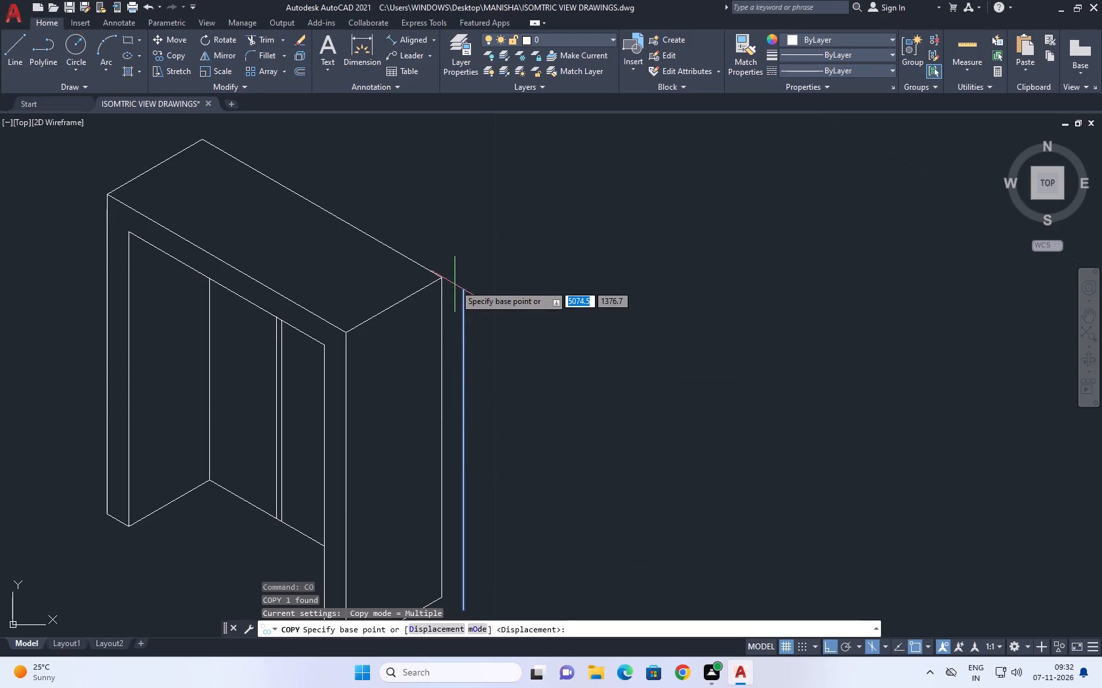
pyautogui.click(463, 289)
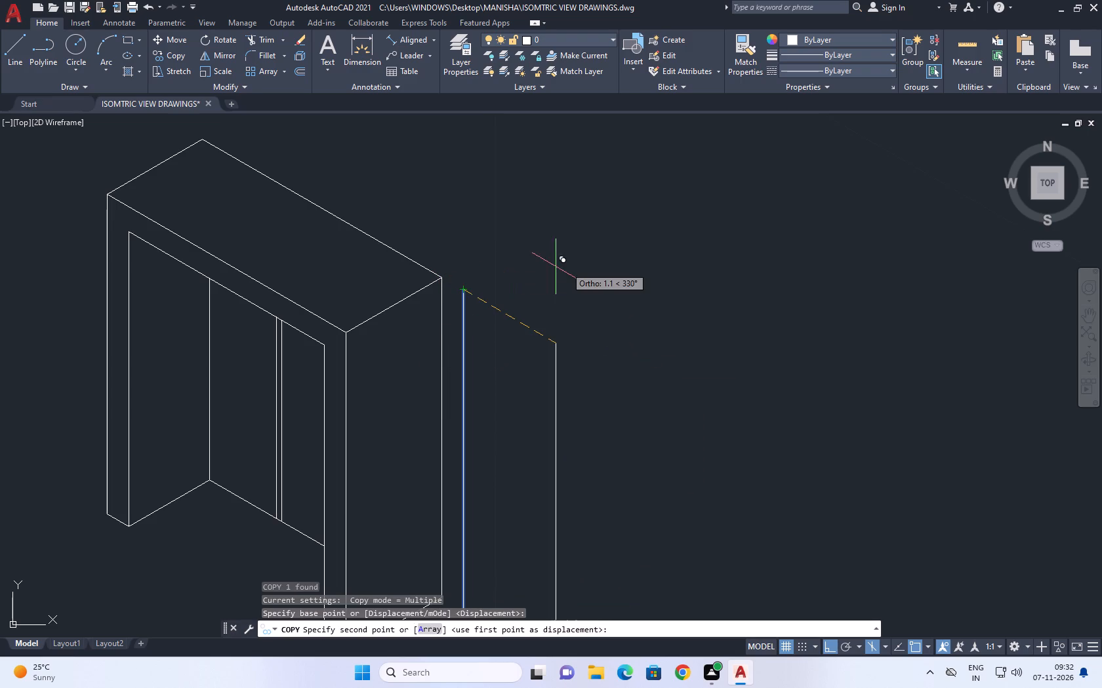
pyautogui.press('F5')
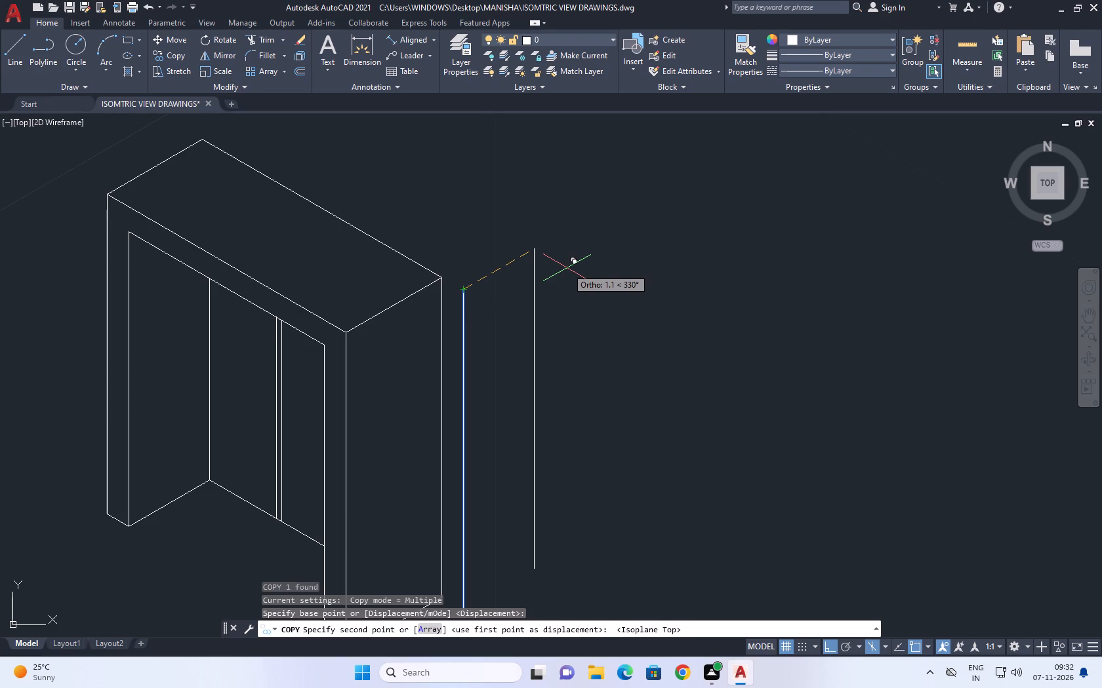
pyautogui.write('0.2')
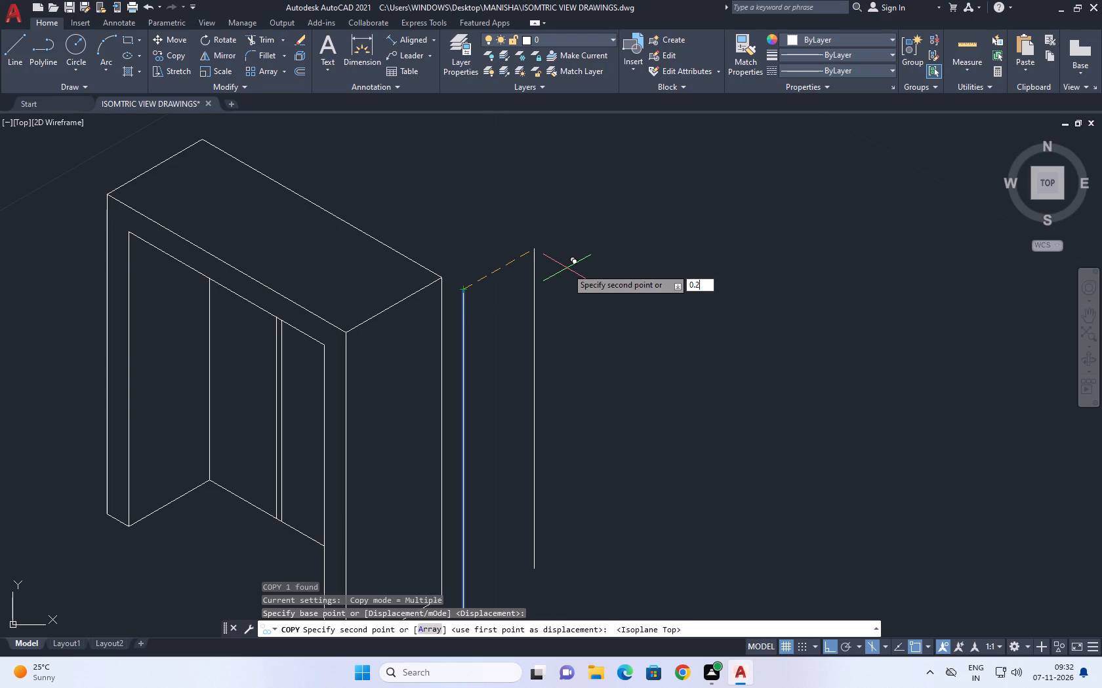
pyautogui.press('BackSpace')
pyautogui.write('113')
pyautogui.press('Return')
pyautogui.press('space')
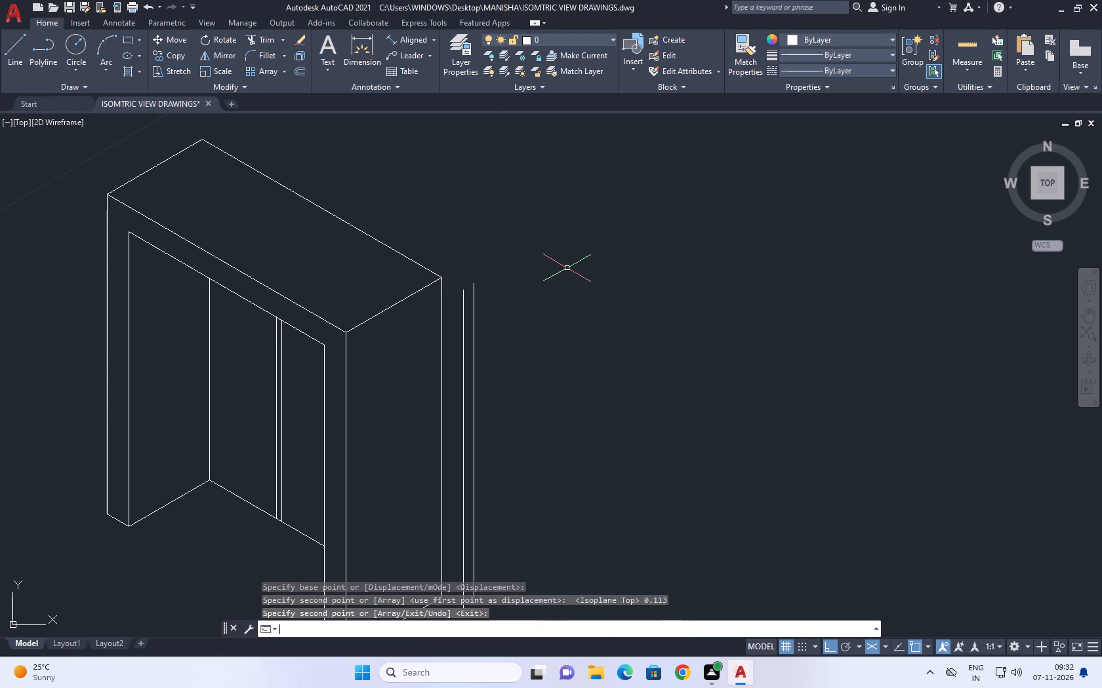
# Draw a long line from the component's rear outer top corner along the front base direction, extending past both offset verticals.
pyautogui.moveTo(525, 342); pyautogui.dragTo(504, 368, button='middle')
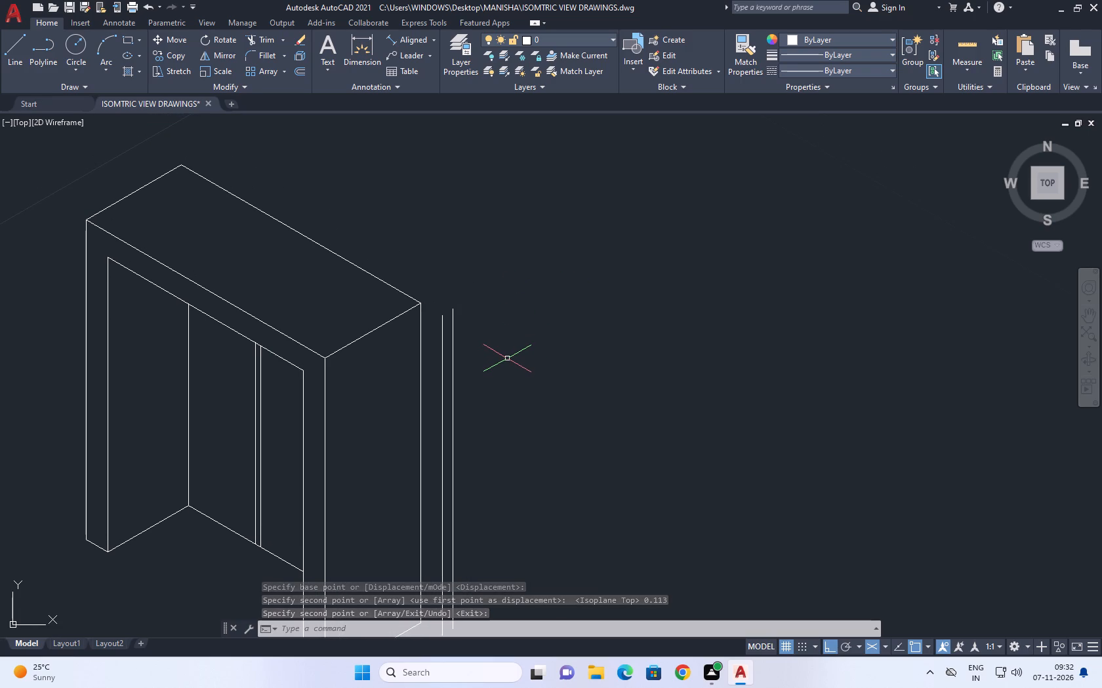
pyautogui.scroll(1, 507, 358)
pyautogui.scroll(-1, 506, 357)
pyautogui.moveTo(492, 320); pyautogui.dragTo(451, 337, button='middle')
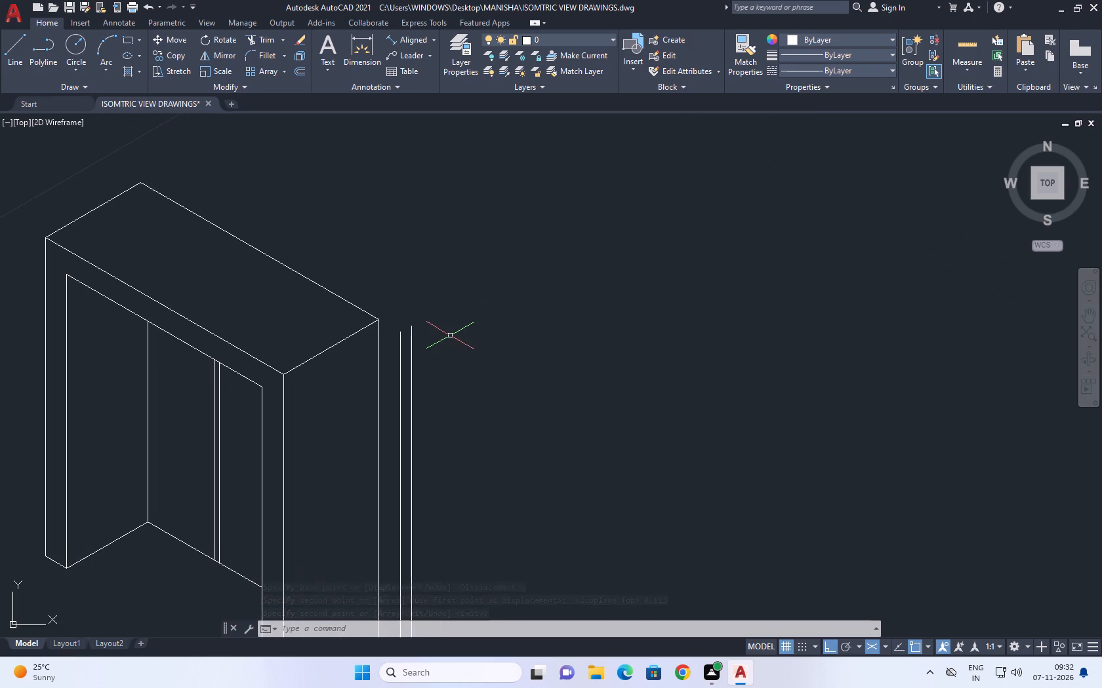
pyautogui.press('l')
pyautogui.press('space')
pyautogui.click(380, 316)
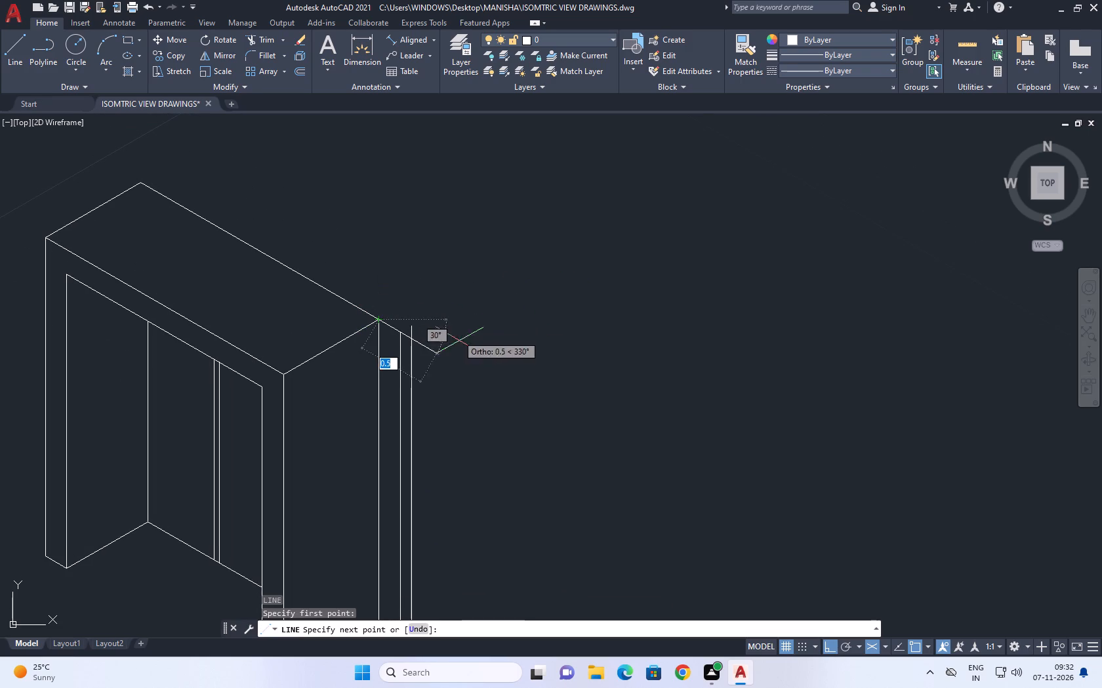
pyautogui.scroll(-2, 540, 400)
pyautogui.moveTo(590, 425); pyautogui.dragTo(534, 413, button='middle')
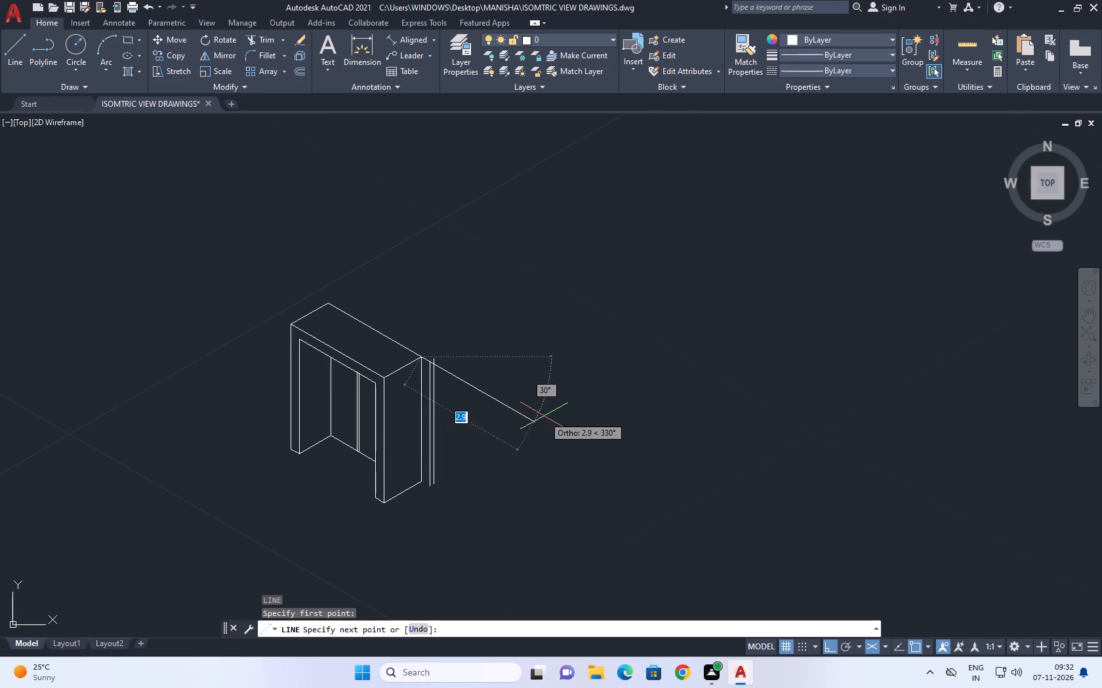
pyautogui.click(607, 448)
pyautogui.press('space')
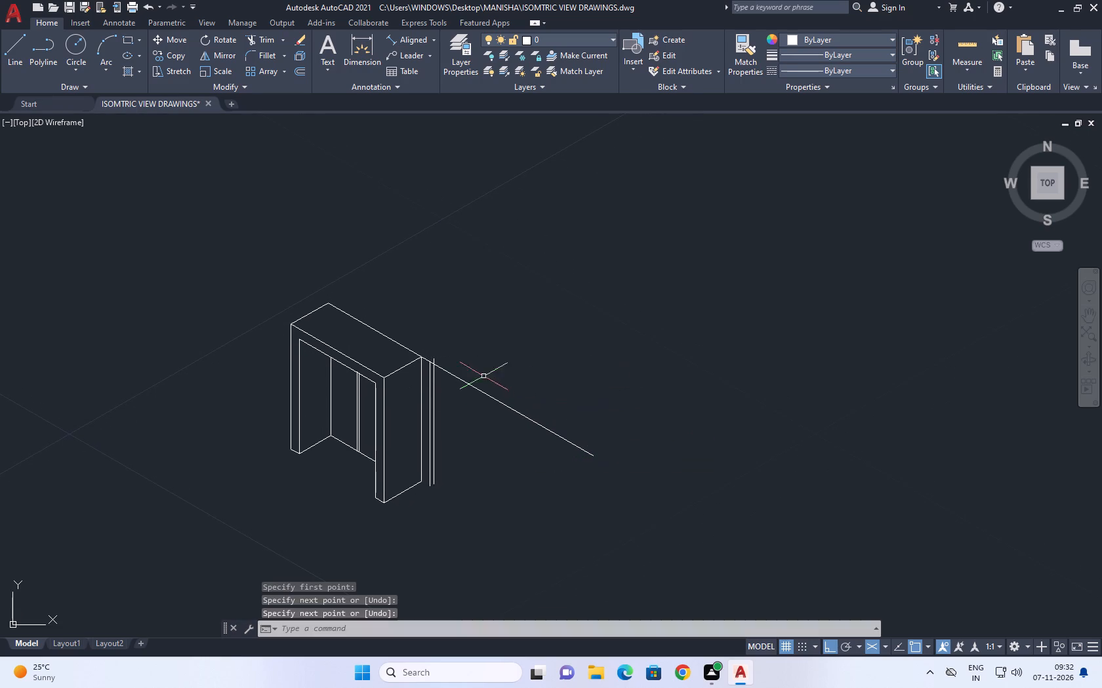
# Trim off the part of the offset vertical lines projecting above the long line from the component's rear top corner.
pyautogui.scroll(2, 398, 366)
pyautogui.write('TR')
pyautogui.press('space')
pyautogui.scroll(1, 506, 361)
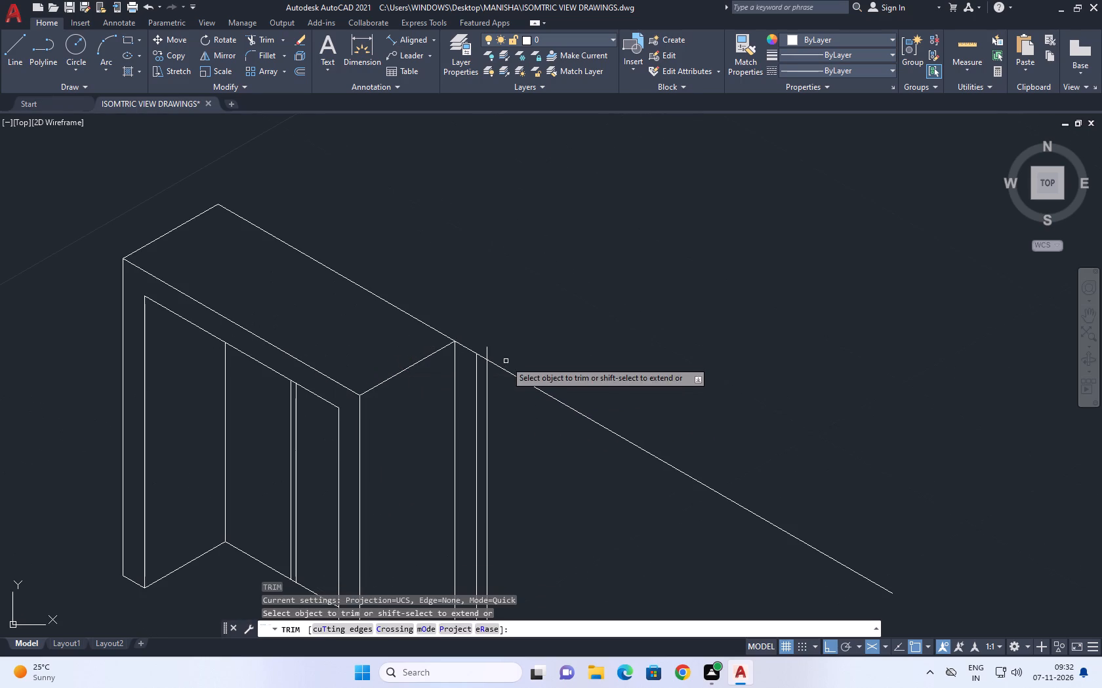
pyautogui.scroll(1, 506, 361)
pyautogui.click(474, 349)
pyautogui.click(449, 326)
pyautogui.scroll(-5, 498, 334)
pyautogui.press('space')
pyautogui.scroll(-2, 508, 336)
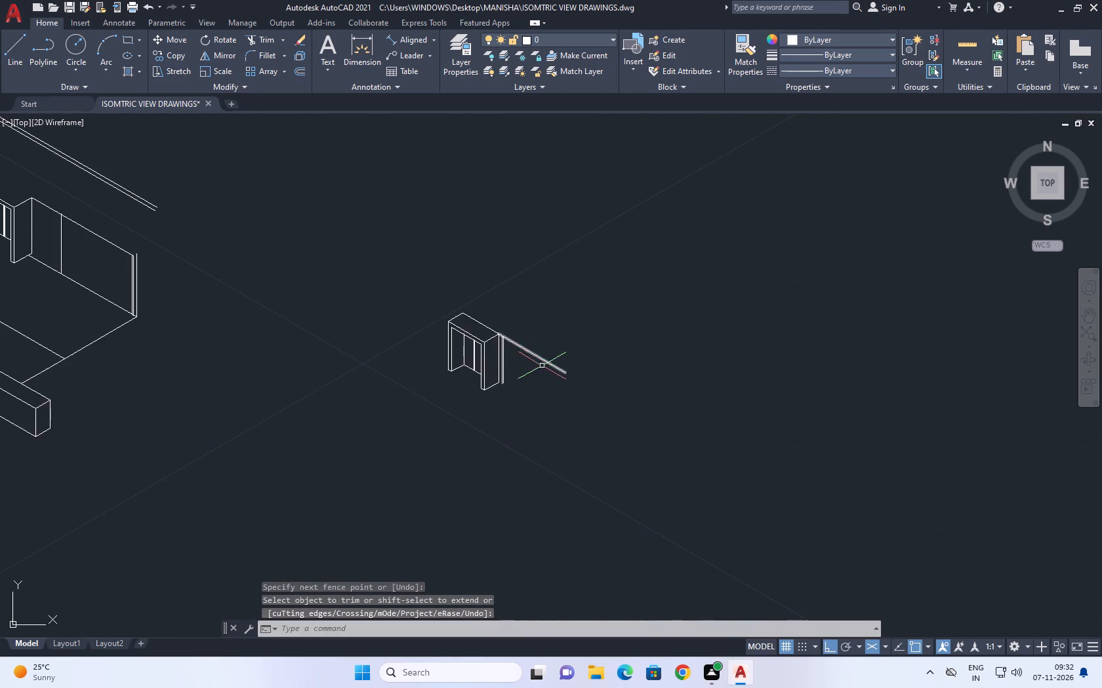
# Draw a chain of three lines, 2, 14 and 2 units long, along the front base direction in front of the component.
pyautogui.moveTo(543, 381); pyautogui.dragTo(569, 417, button='middle')
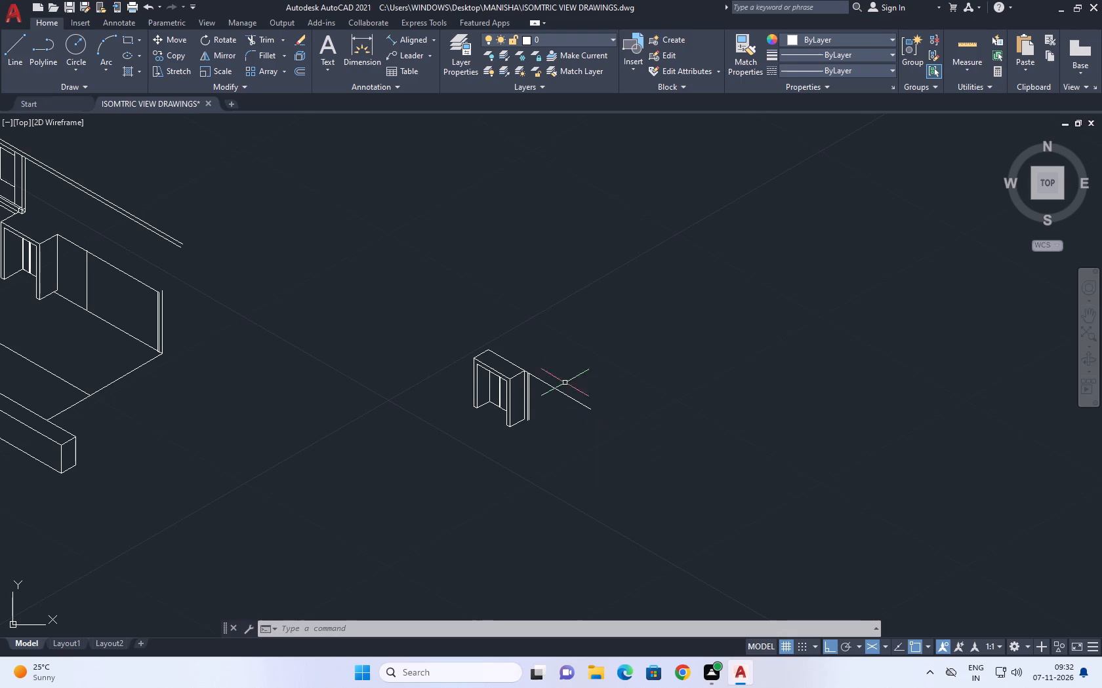
pyautogui.moveTo(422, 413); pyautogui.dragTo(375, 410, button='middle')
pyautogui.write('L')
pyautogui.press('space')
pyautogui.click(305, 372)
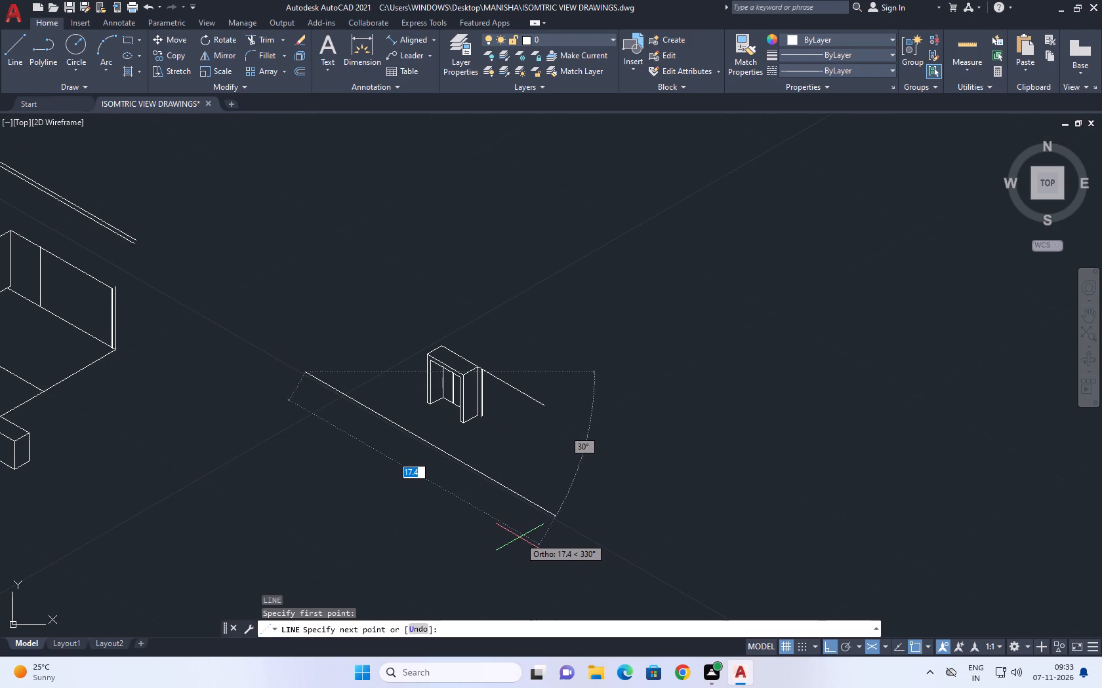
pyautogui.press('2')
pyautogui.press('Return')
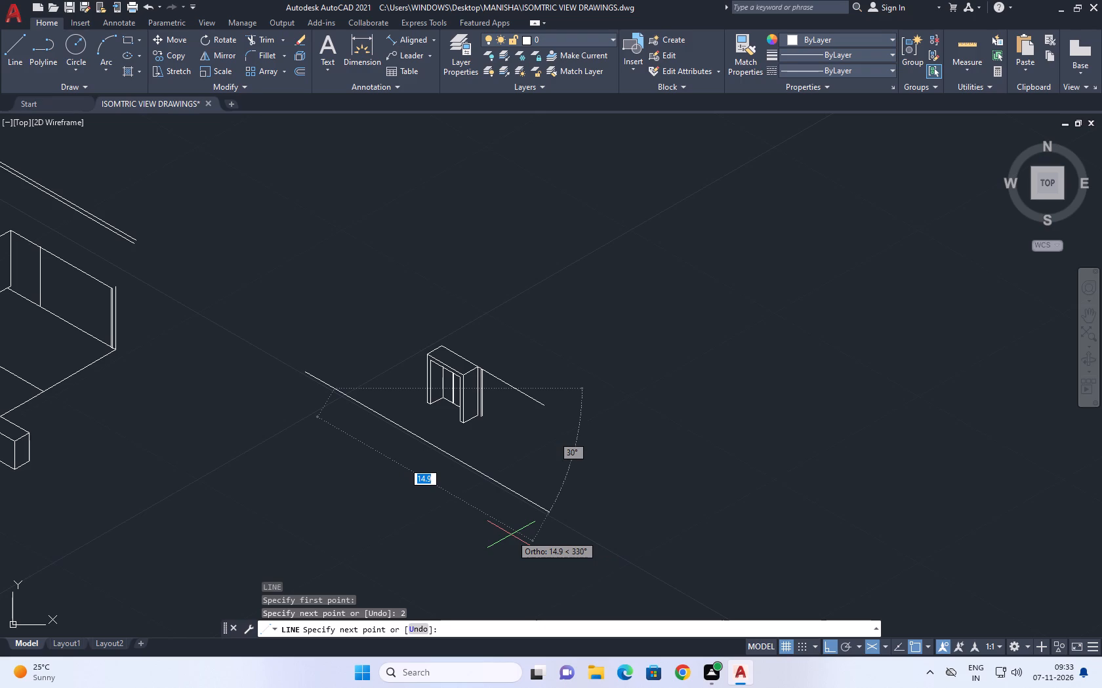
pyautogui.write('14.')
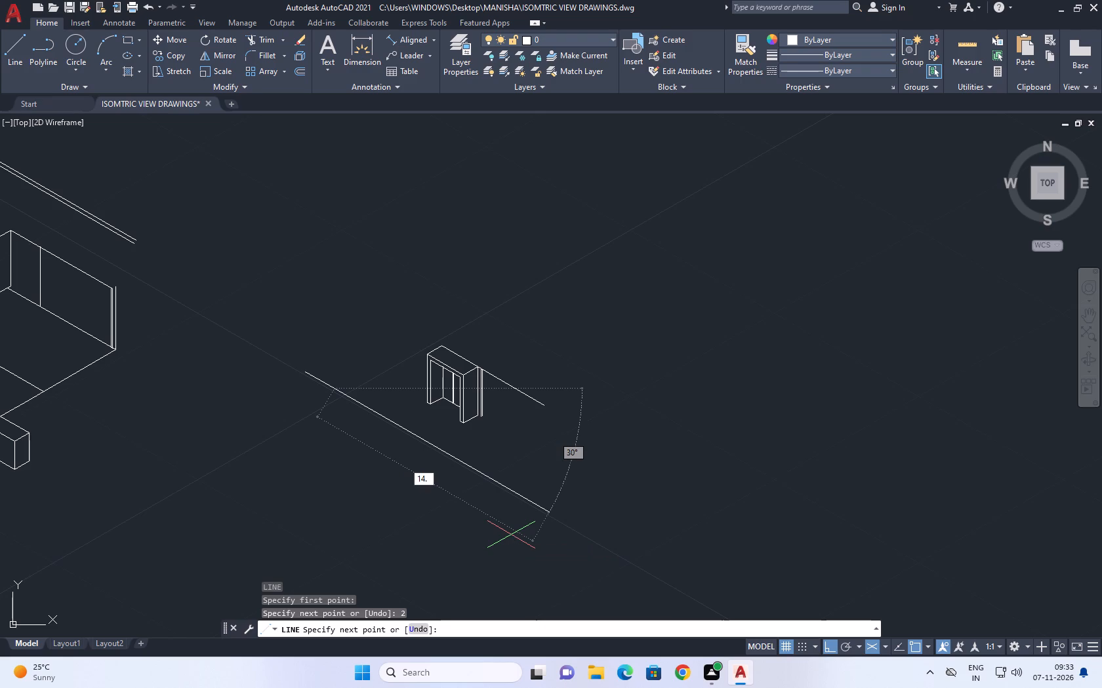
pyautogui.press('BackSpace')
pyautogui.press('Return')
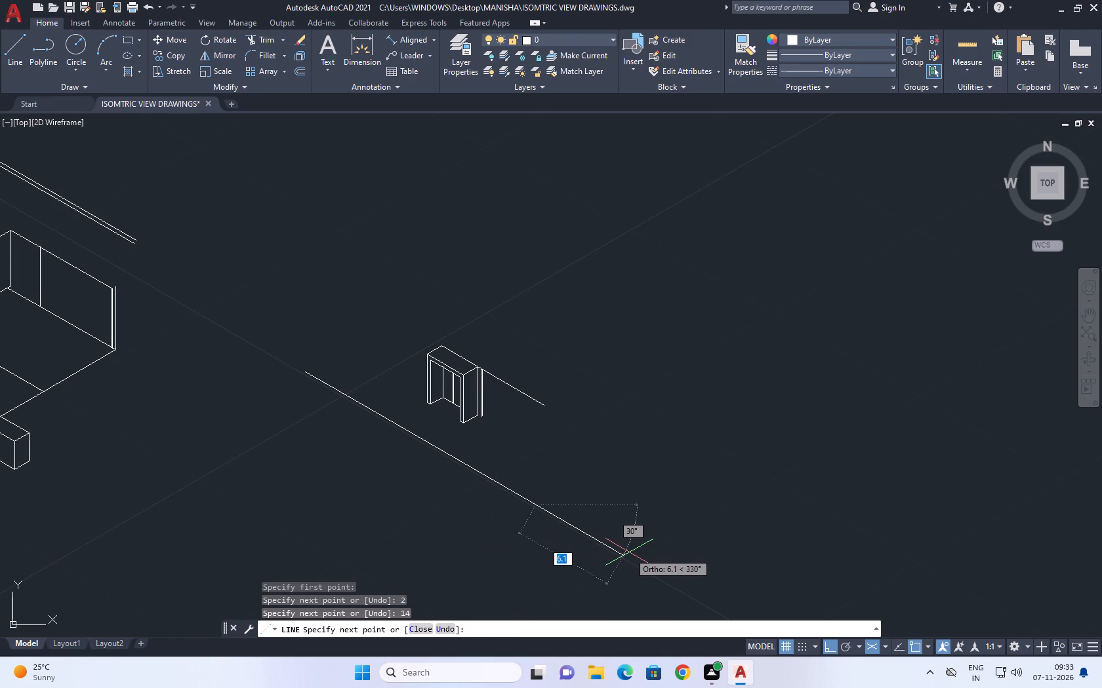
pyautogui.press('2')
pyautogui.press('Return')
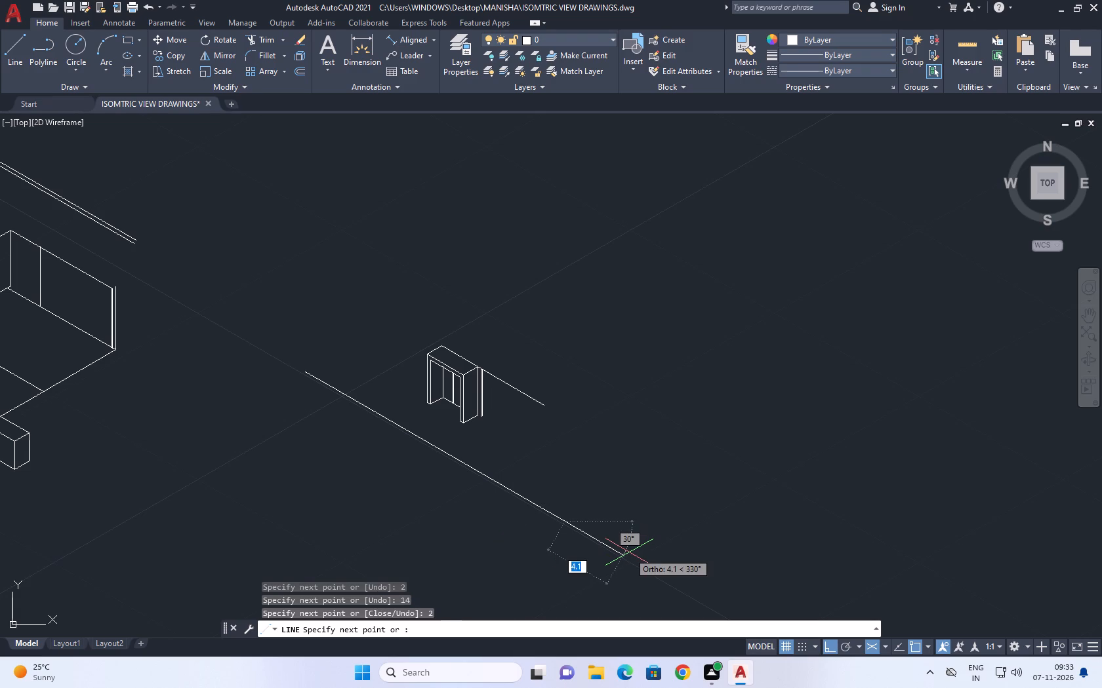
pyautogui.press('space')
# Draw a single line over the three front segments, spanning from the start of the first to the end of the last.
pyautogui.press('l')
pyautogui.press('space')
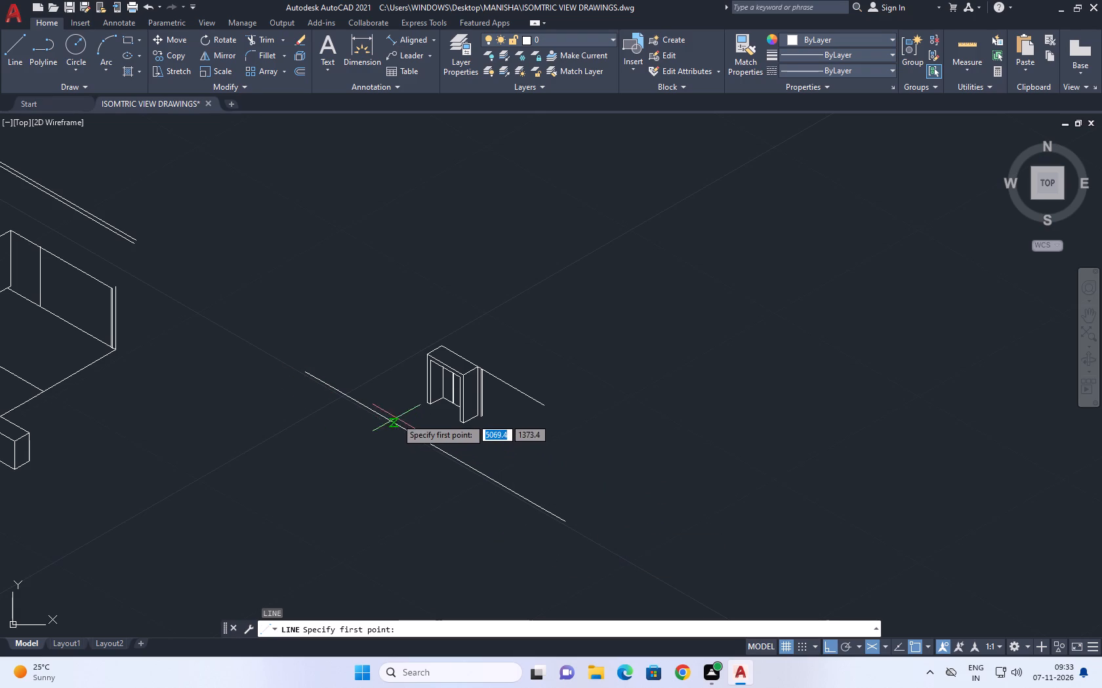
pyautogui.press('space')
pyautogui.press('space')
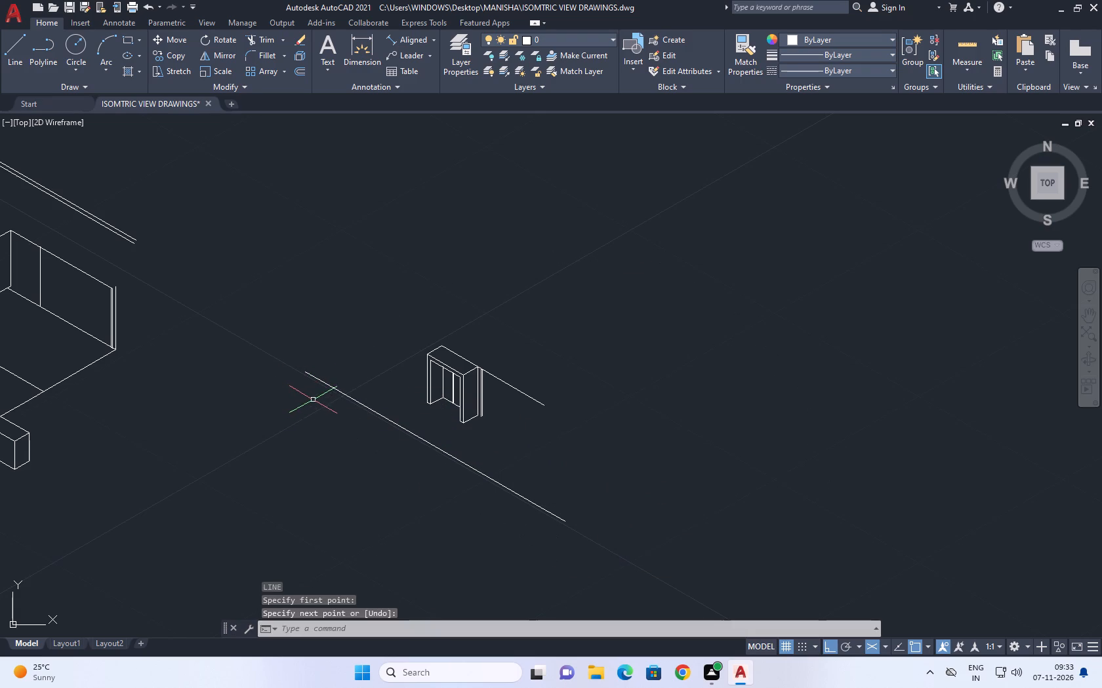
pyautogui.press('space')
pyautogui.click(305, 374)
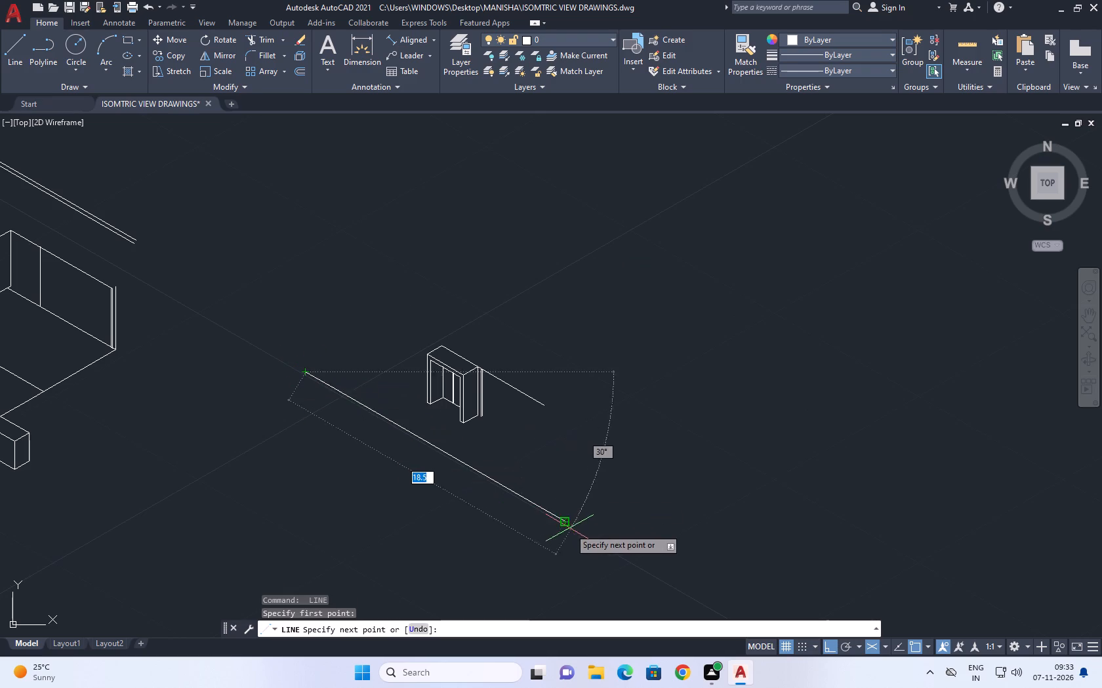
pyautogui.moveTo(564, 525); pyautogui.dragTo(563, 533)
pyautogui.press('space')
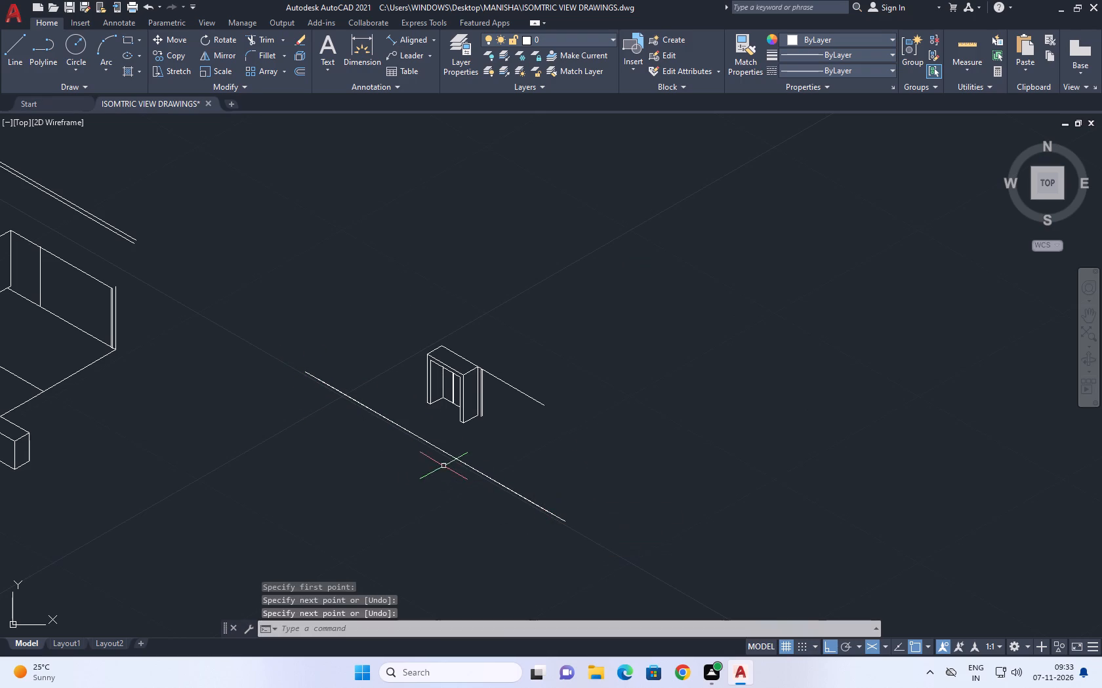
# Draw a depth line rearward from the midpoint of the full-length front line toward the component.
pyautogui.press('space')
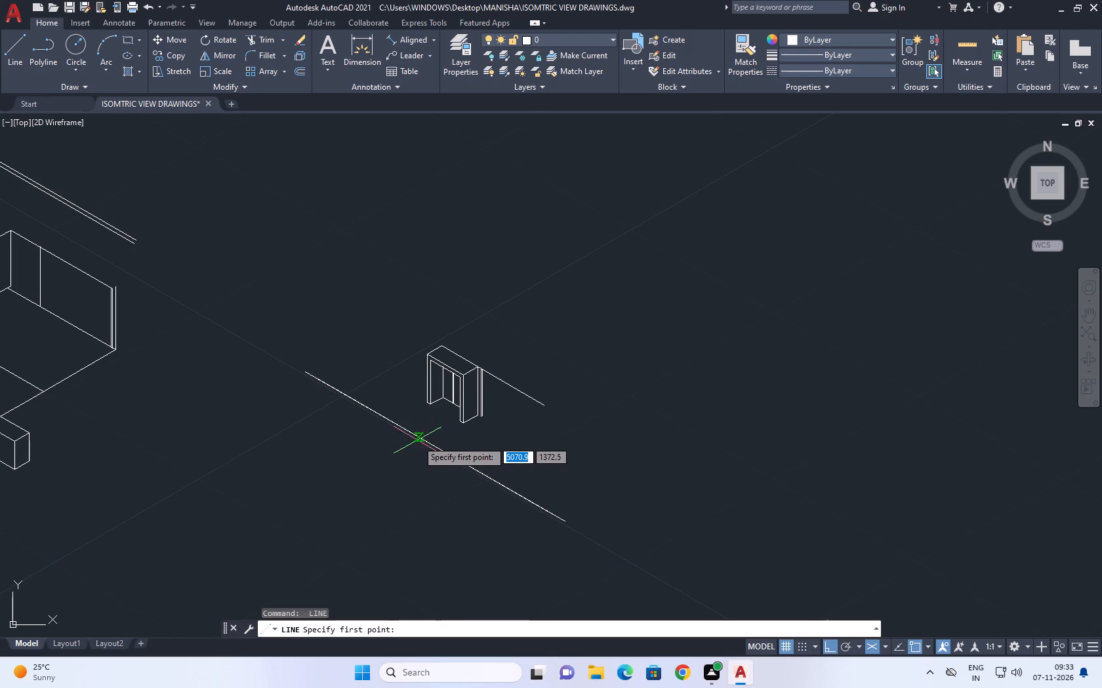
pyautogui.click(438, 451)
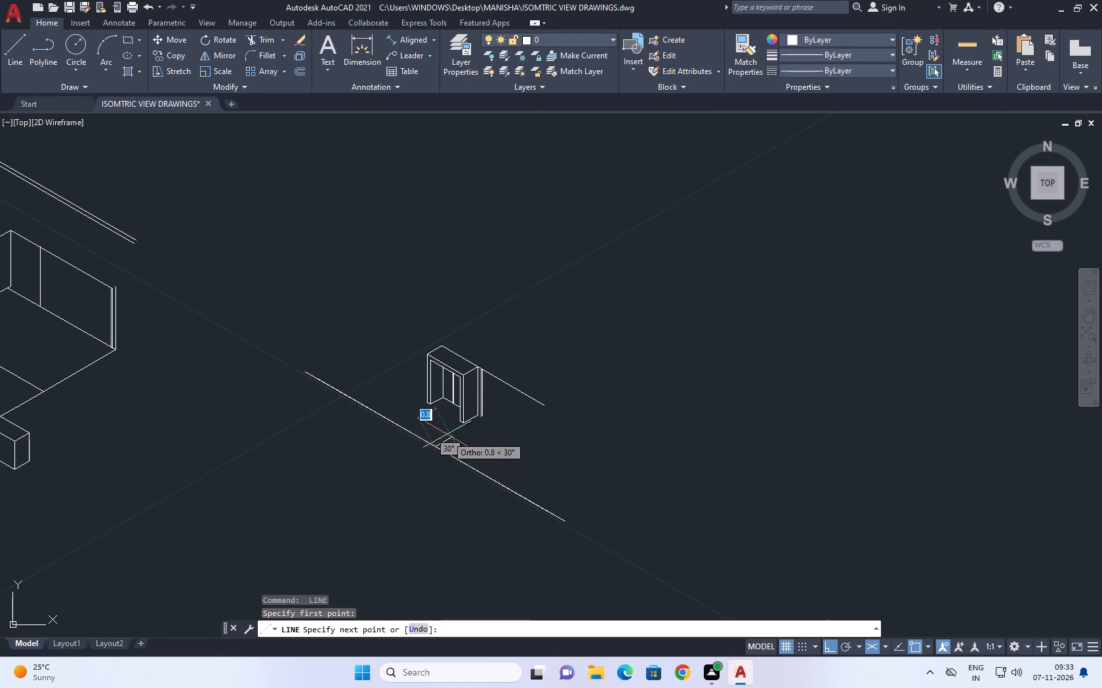
pyautogui.scroll(2, 447, 430)
pyautogui.click(566, 430)
pyautogui.press('space')
# Move the framed opening component and its two offset verticals about 1.9 units along the front base direction.
pyautogui.moveTo(496, 380); pyautogui.dragTo(470, 401, button='middle')
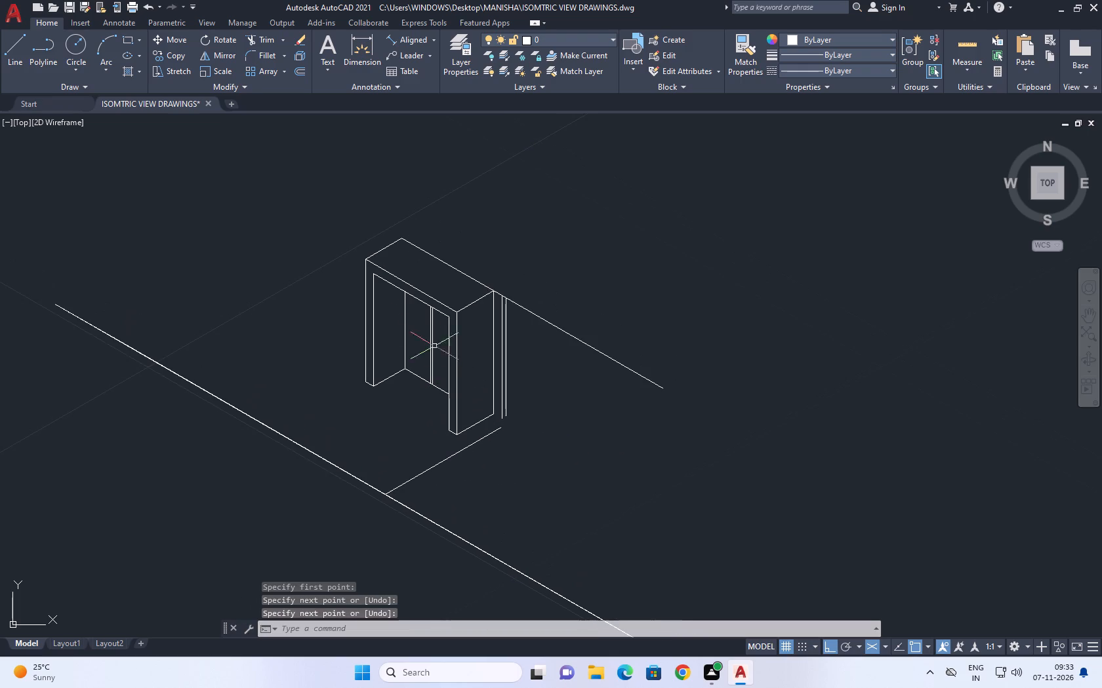
pyautogui.moveTo(341, 187); pyautogui.dragTo(445, 309)
pyautogui.click(561, 456)
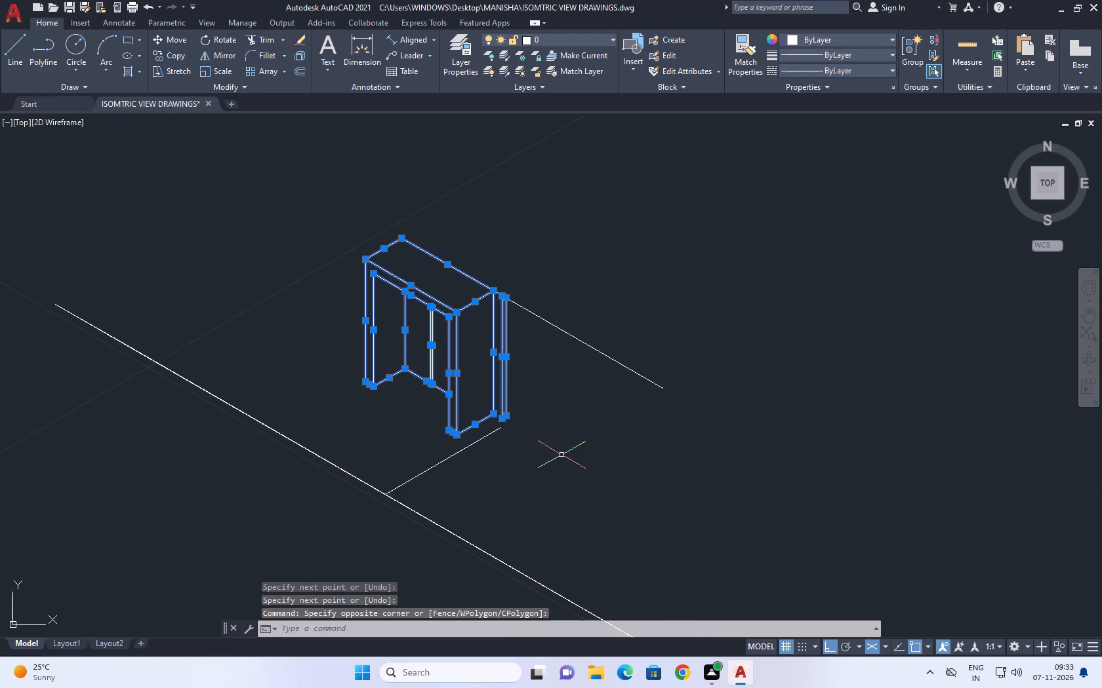
pyautogui.write('M')
pyautogui.press('space')
pyautogui.scroll(4, 432, 387)
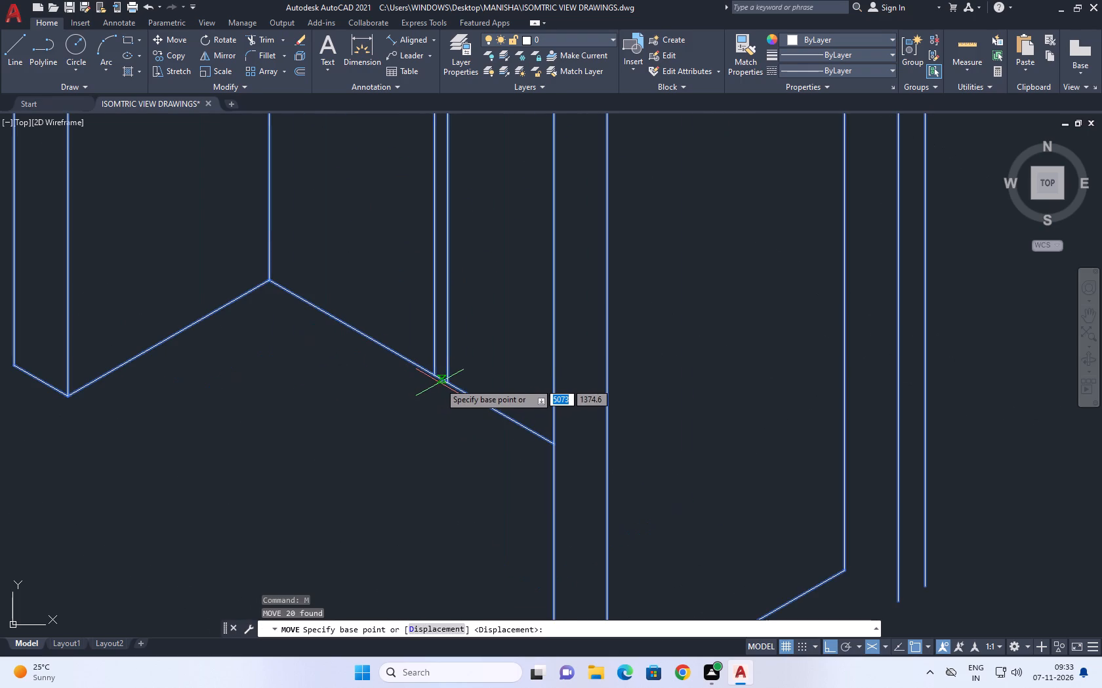
pyautogui.scroll(-4, 436, 379)
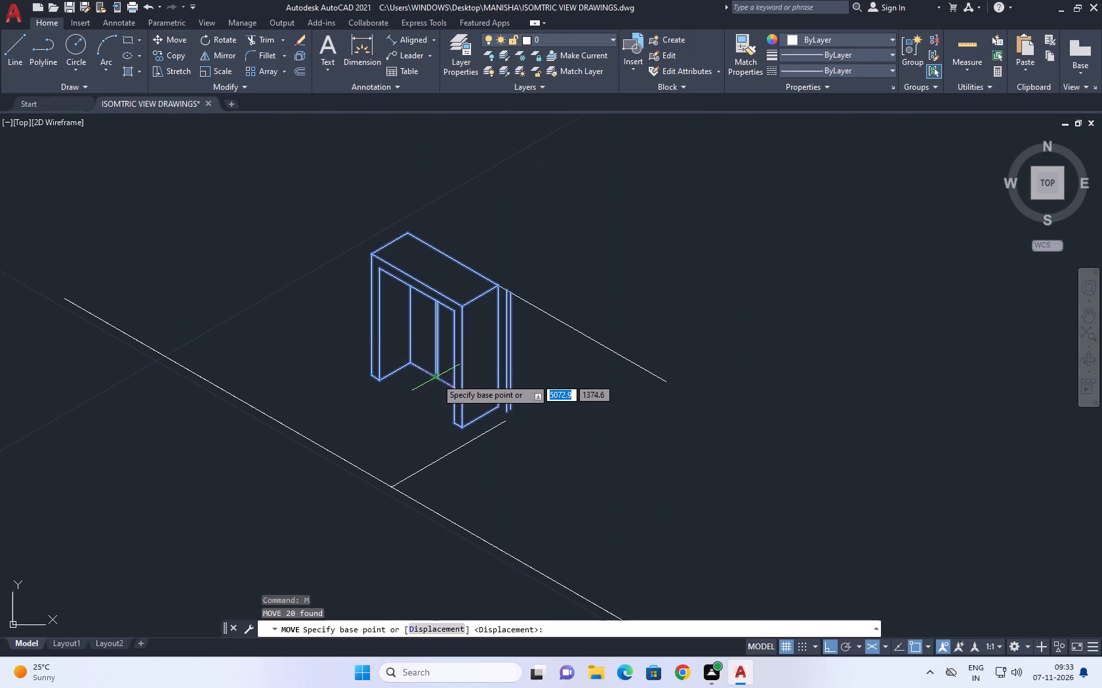
pyautogui.click(415, 291)
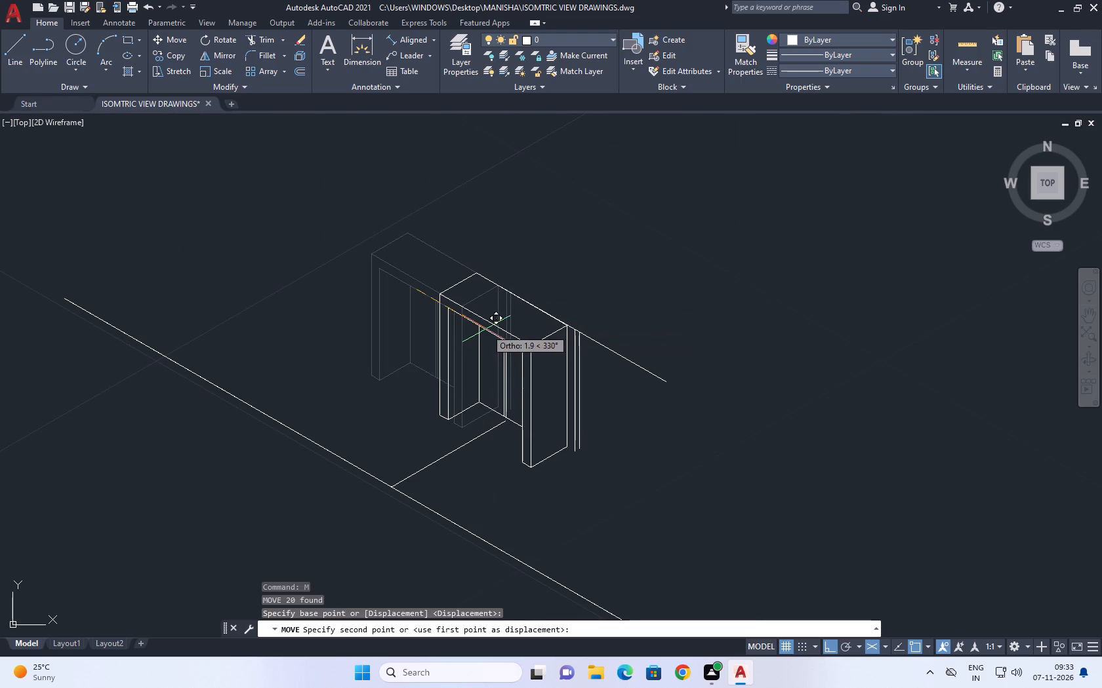
pyautogui.click(486, 329)
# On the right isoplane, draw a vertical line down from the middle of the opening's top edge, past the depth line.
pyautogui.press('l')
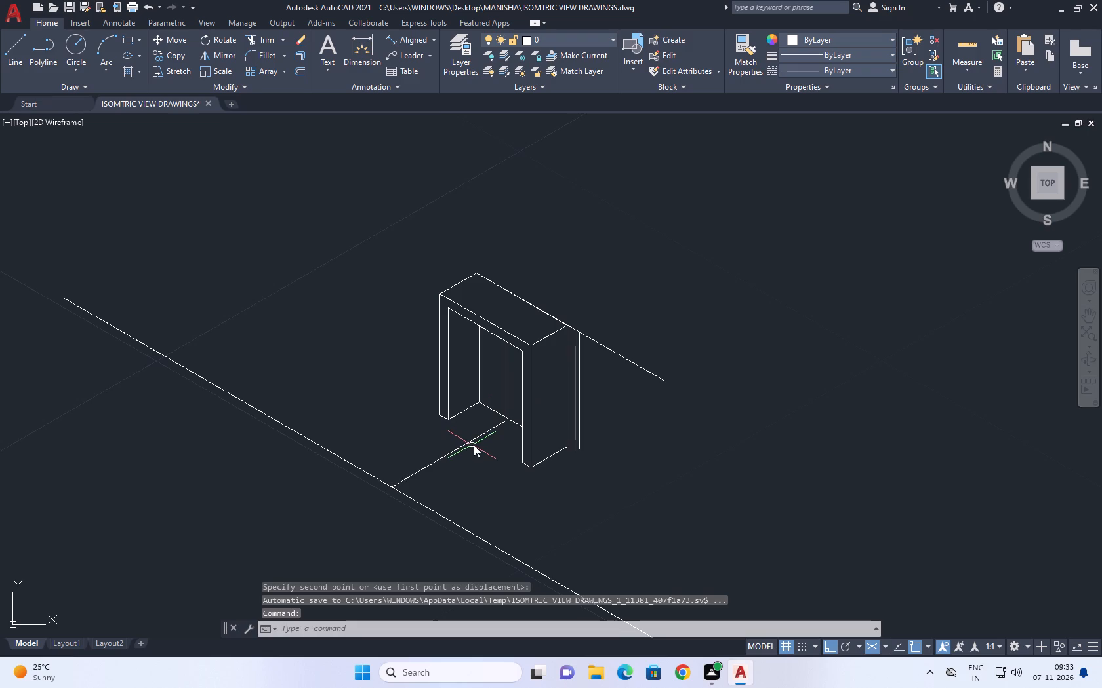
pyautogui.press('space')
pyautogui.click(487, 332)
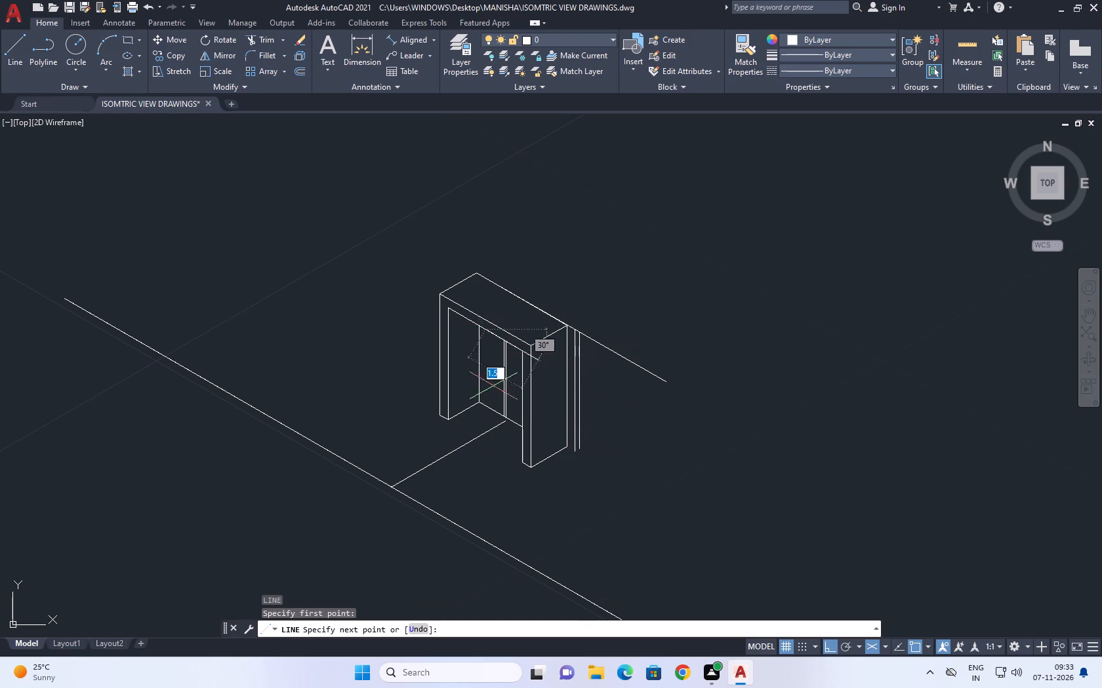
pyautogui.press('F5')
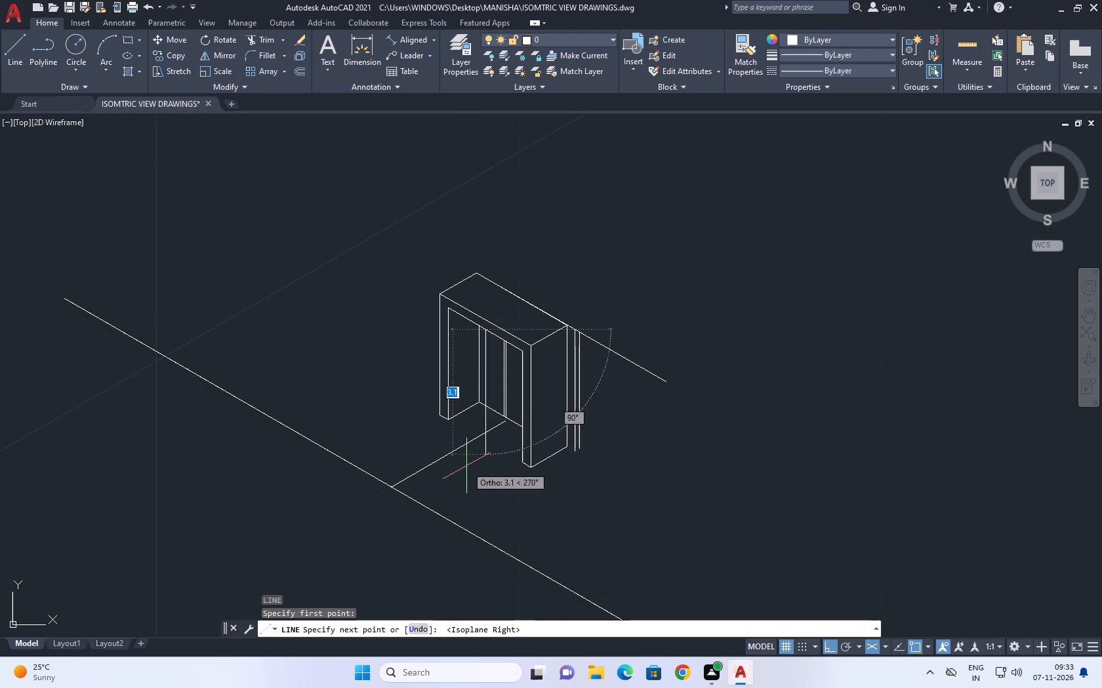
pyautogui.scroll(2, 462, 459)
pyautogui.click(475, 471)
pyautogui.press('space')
# Examine where the vertical line from the opening's top crosses the depth line.
pyautogui.scroll(5, 499, 400)
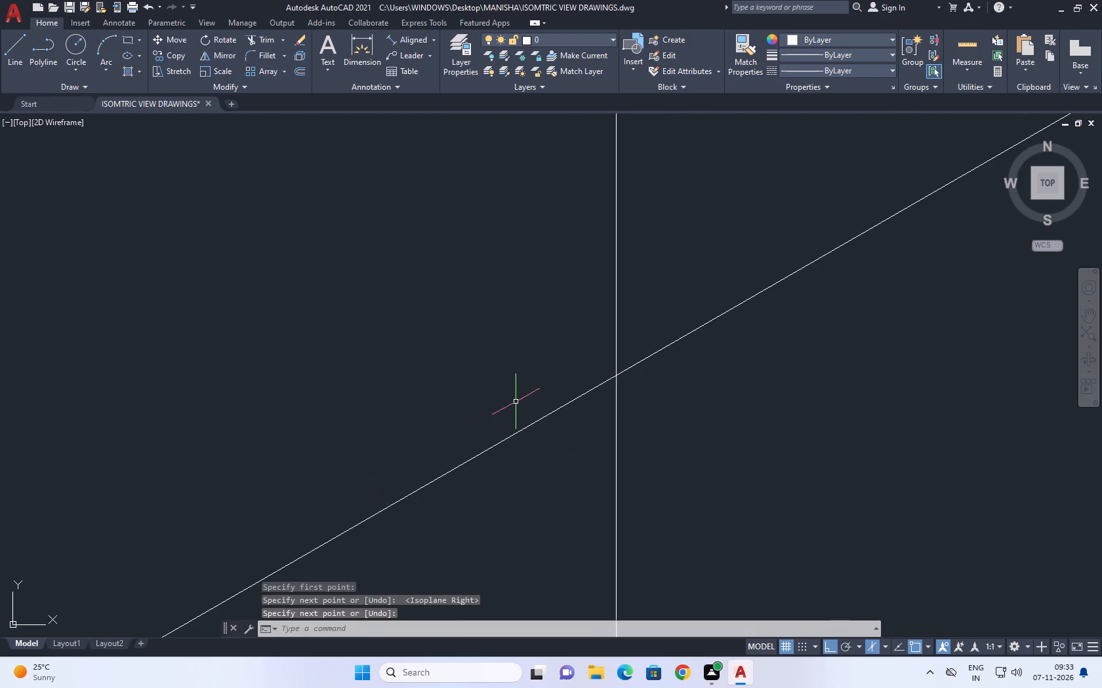
pyautogui.scroll(1, 621, 376)
pyautogui.click(621, 375)
pyautogui.click(621, 351)
pyautogui.moveTo(633, 413); pyautogui.dragTo(632, 431)
pyautogui.moveTo(575, 477); pyautogui.dragTo(566, 486)
pyautogui.scroll(-2, 591, 467)
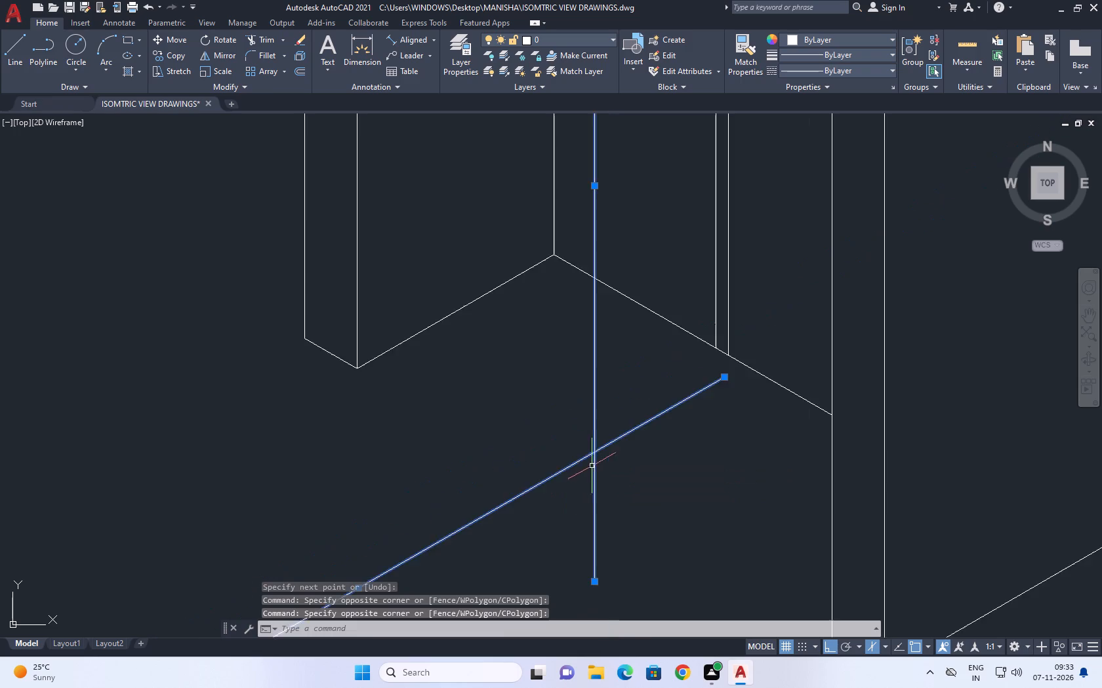
pyautogui.scroll(-5, 595, 465)
pyautogui.moveTo(628, 474); pyautogui.dragTo(628, 480, button='middle')
pyautogui.press('Escape')
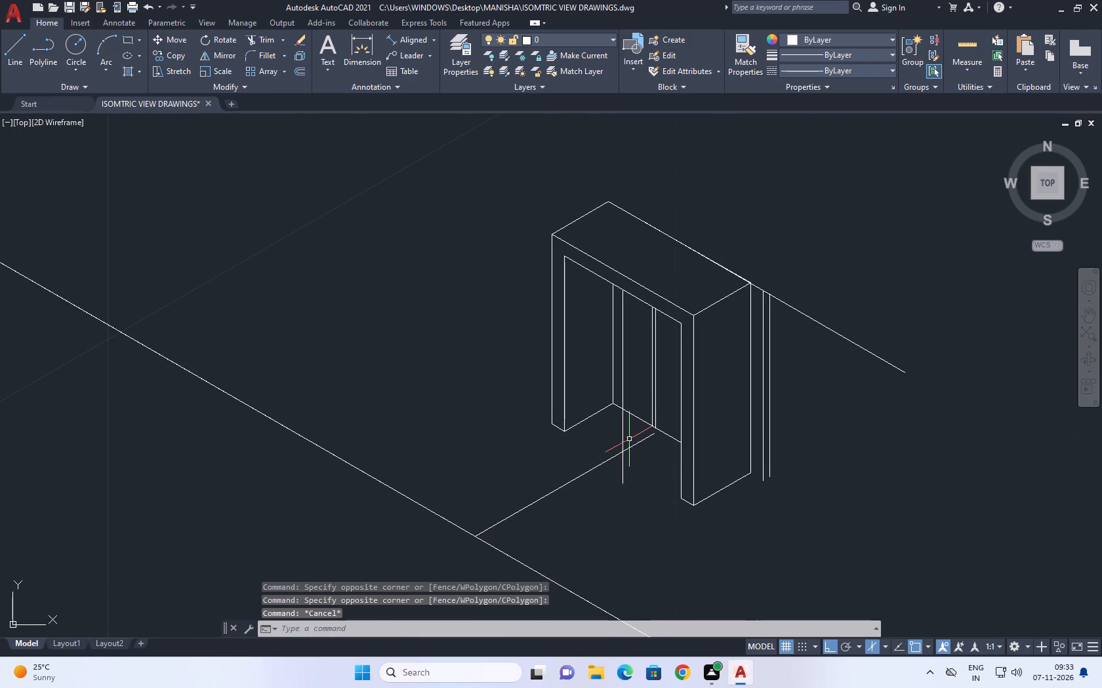
# On the left isoplane, draw a bottom line about 2 units long across the opening between the two jambs' inner front corners.
pyautogui.moveTo(630, 437); pyautogui.dragTo(646, 498, button='middle')
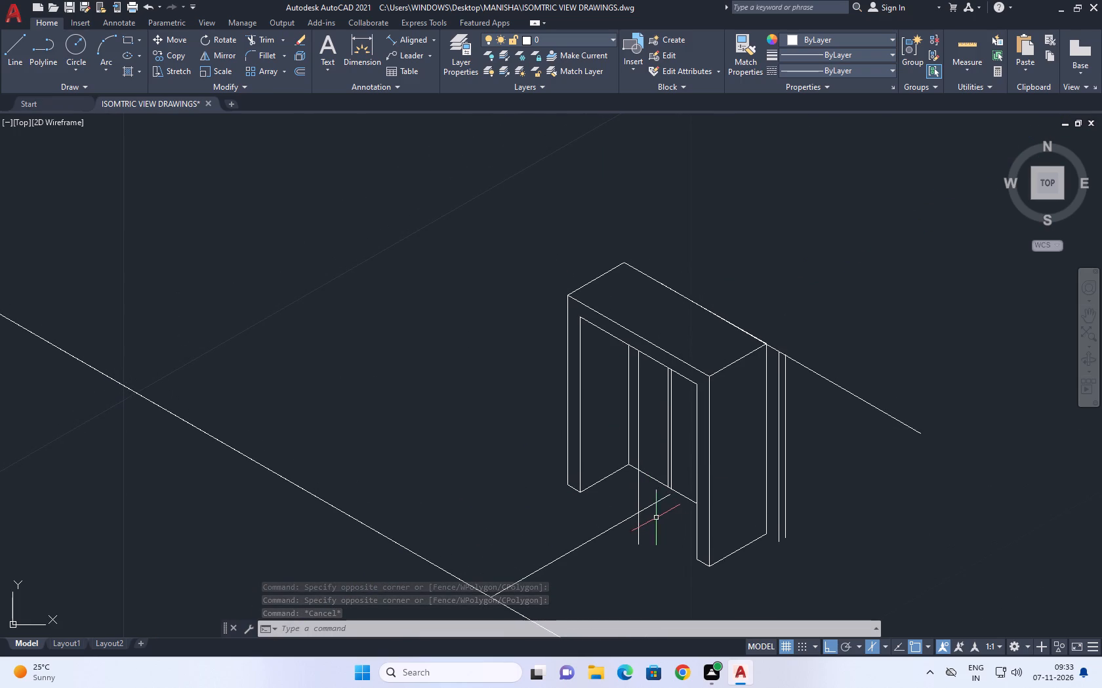
pyautogui.moveTo(691, 524); pyautogui.dragTo(649, 443, button='middle')
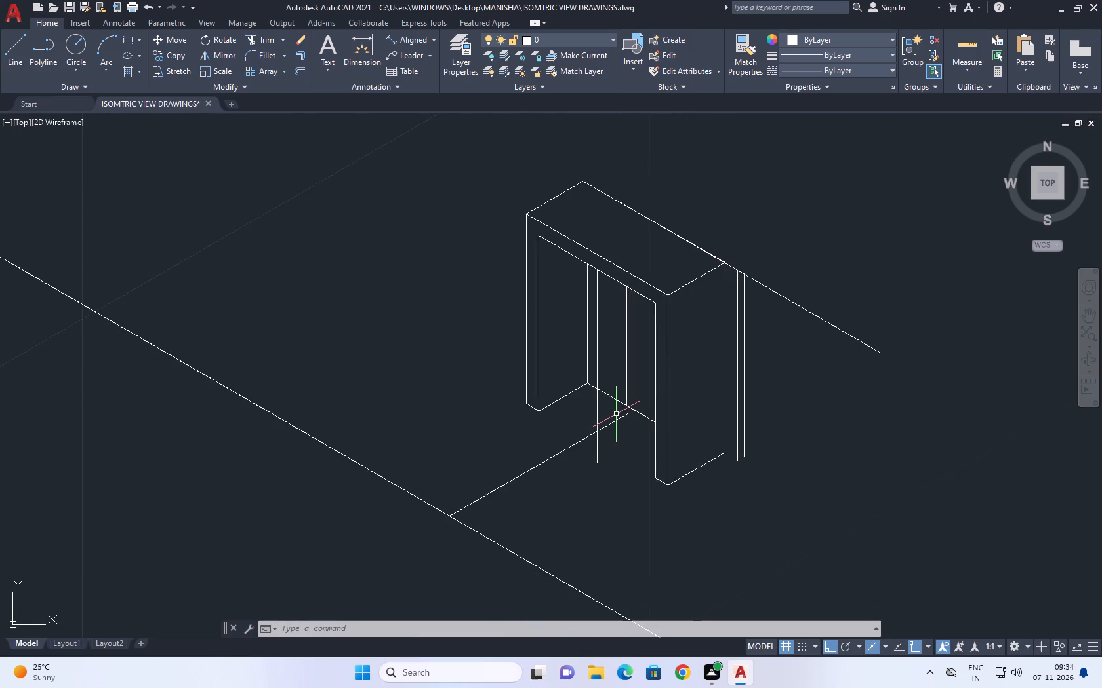
pyautogui.write('L')
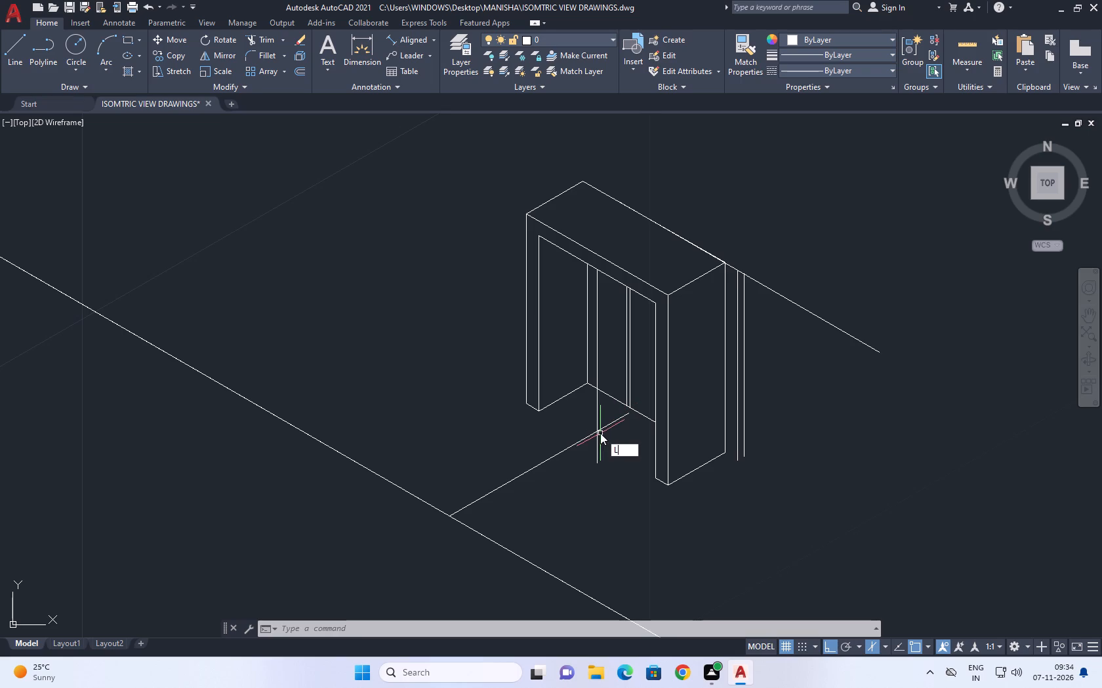
pyautogui.press('space')
pyautogui.click(539, 413)
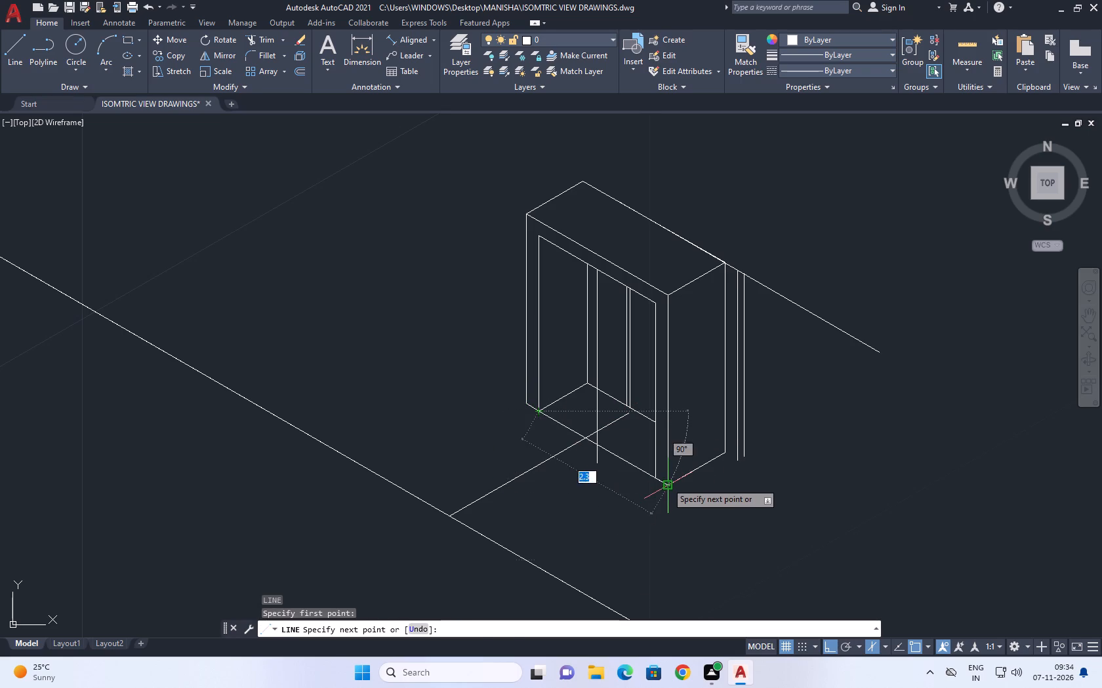
pyautogui.press('F5')
pyautogui.scroll(2, 666, 486)
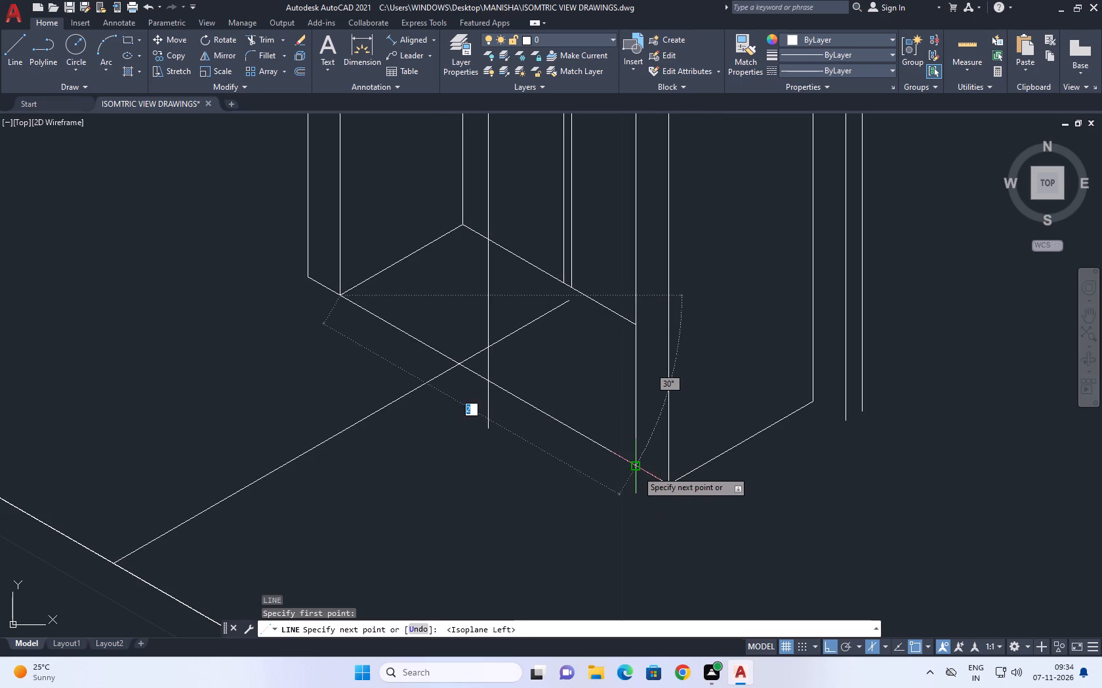
pyautogui.click(636, 470)
pyautogui.press('space')
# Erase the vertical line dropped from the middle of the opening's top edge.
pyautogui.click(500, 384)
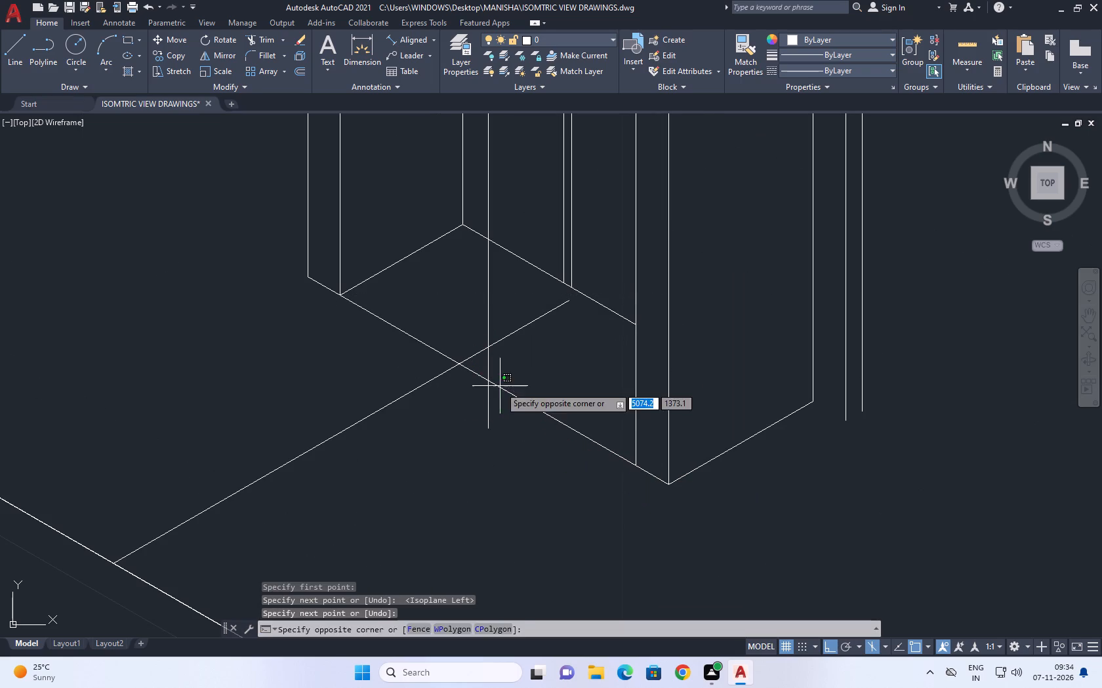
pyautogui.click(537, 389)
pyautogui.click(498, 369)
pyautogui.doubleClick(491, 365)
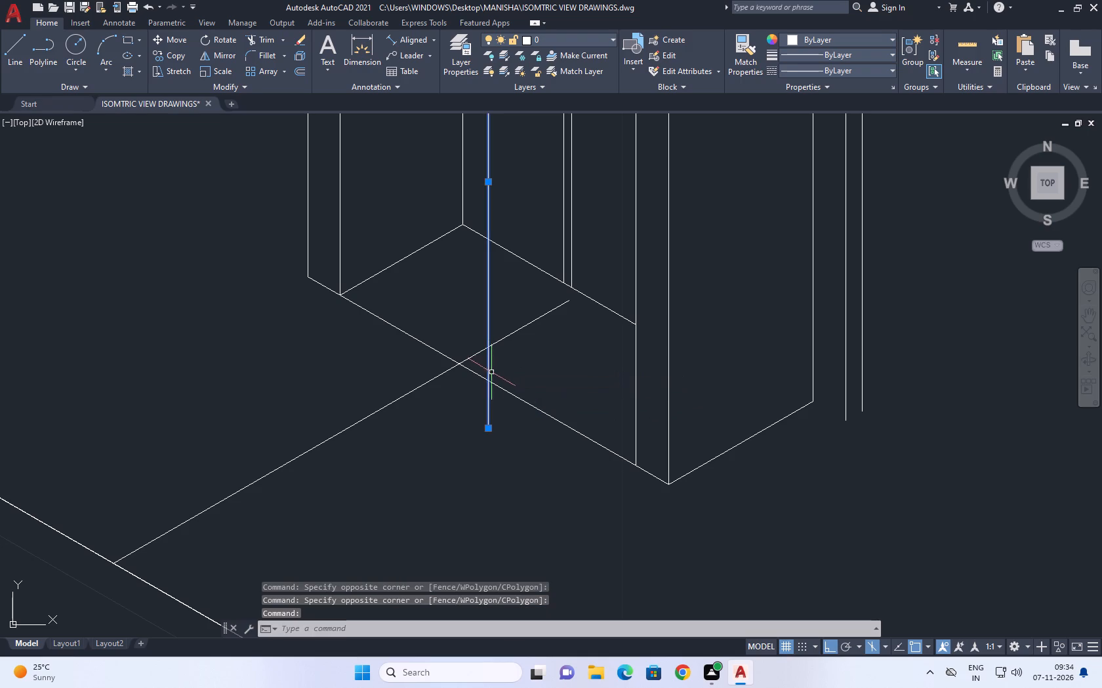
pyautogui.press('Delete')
# Move the whole opening component, with its attached lines, from its front bottom edge's midpoint to where the depth line crosses that edge.
pyautogui.scroll(-2, 506, 387)
pyautogui.moveTo(480, 278); pyautogui.dragTo(478, 277, button='middle')
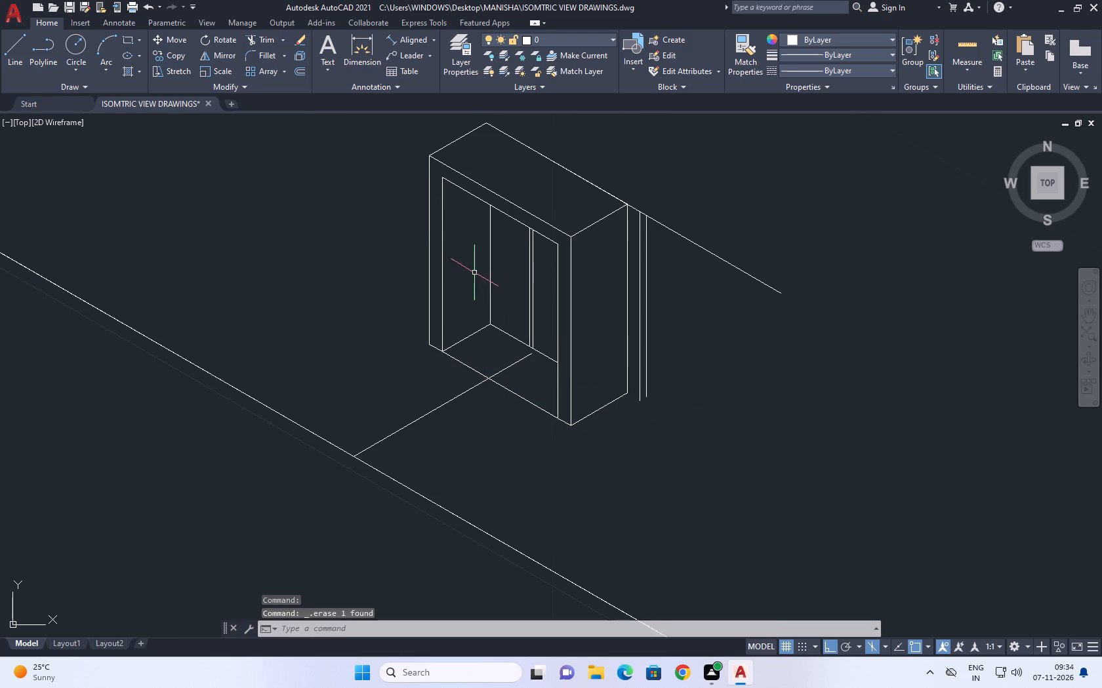
pyautogui.moveTo(478, 277); pyautogui.dragTo(518, 348, button='middle')
pyautogui.click(443, 174)
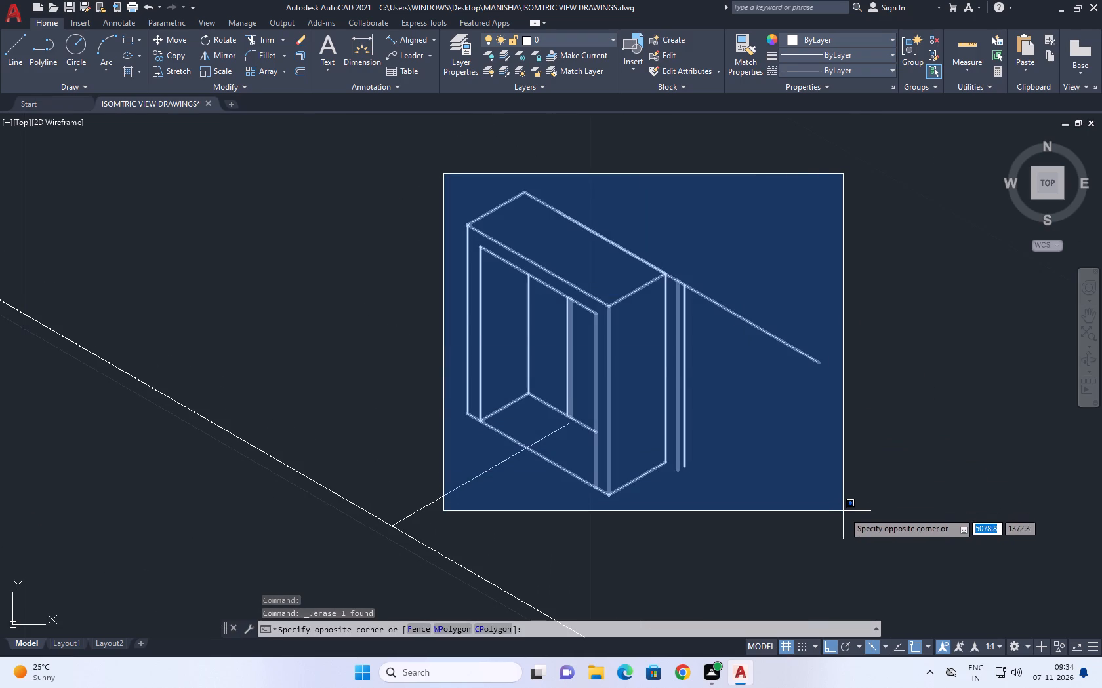
pyautogui.click(847, 516)
pyautogui.moveTo(632, 466); pyautogui.dragTo(642, 469, button='middle')
pyautogui.press('m')
pyautogui.press('space')
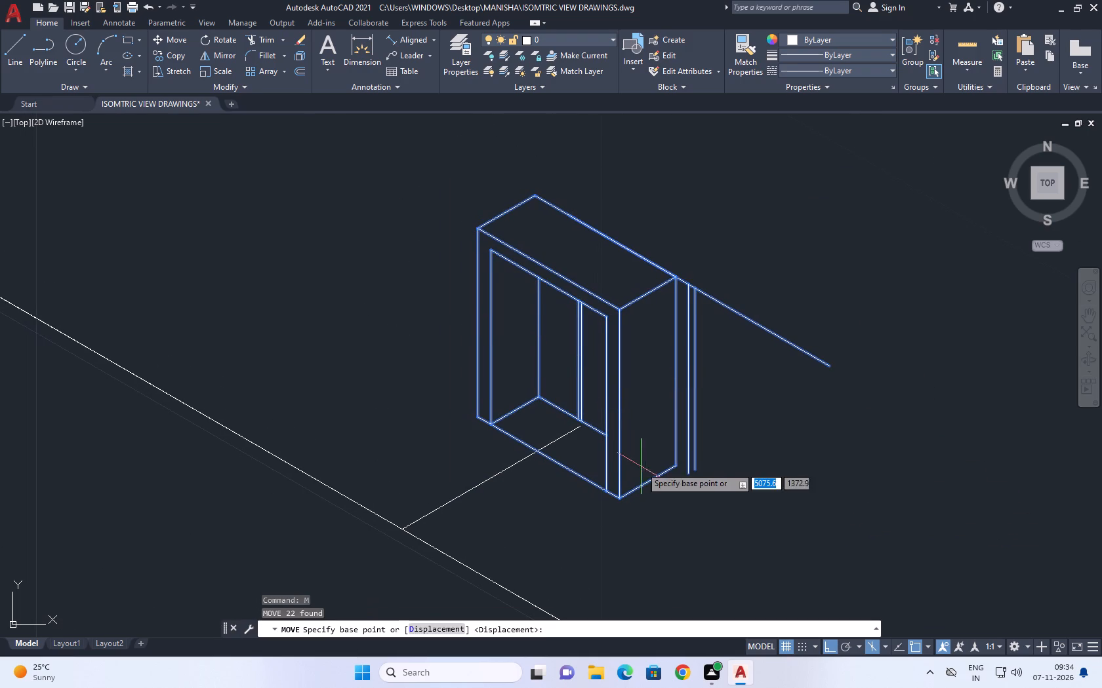
pyautogui.click(548, 457)
pyautogui.click(533, 449)
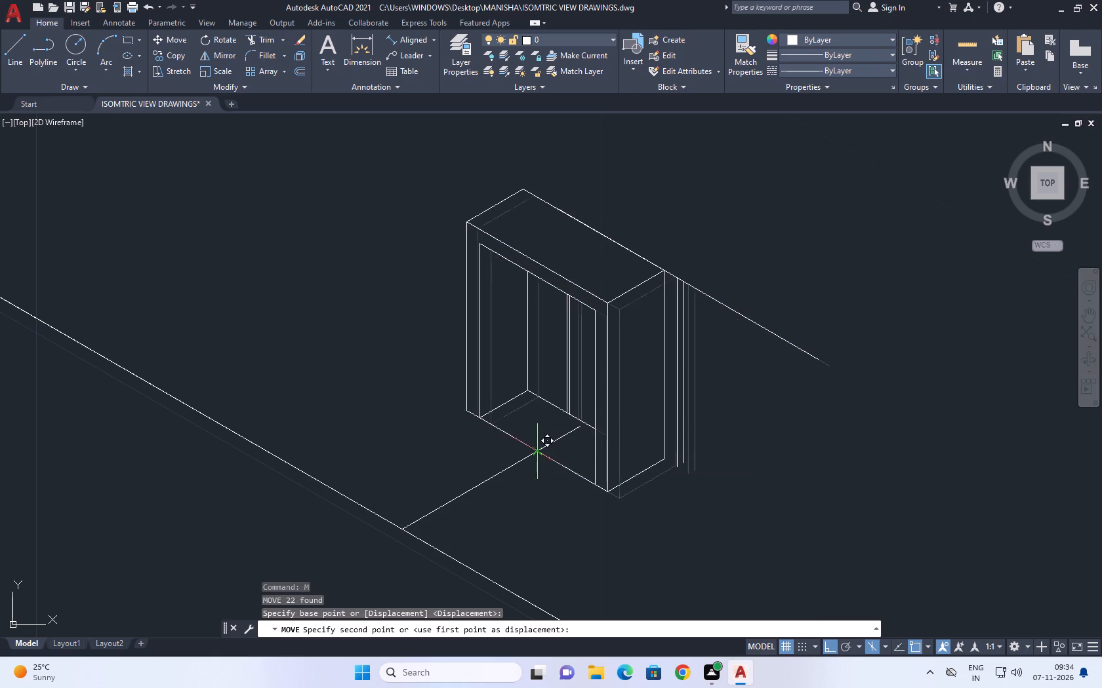
# Erase the depth line running from the front base line to the opening.
pyautogui.click(558, 439)
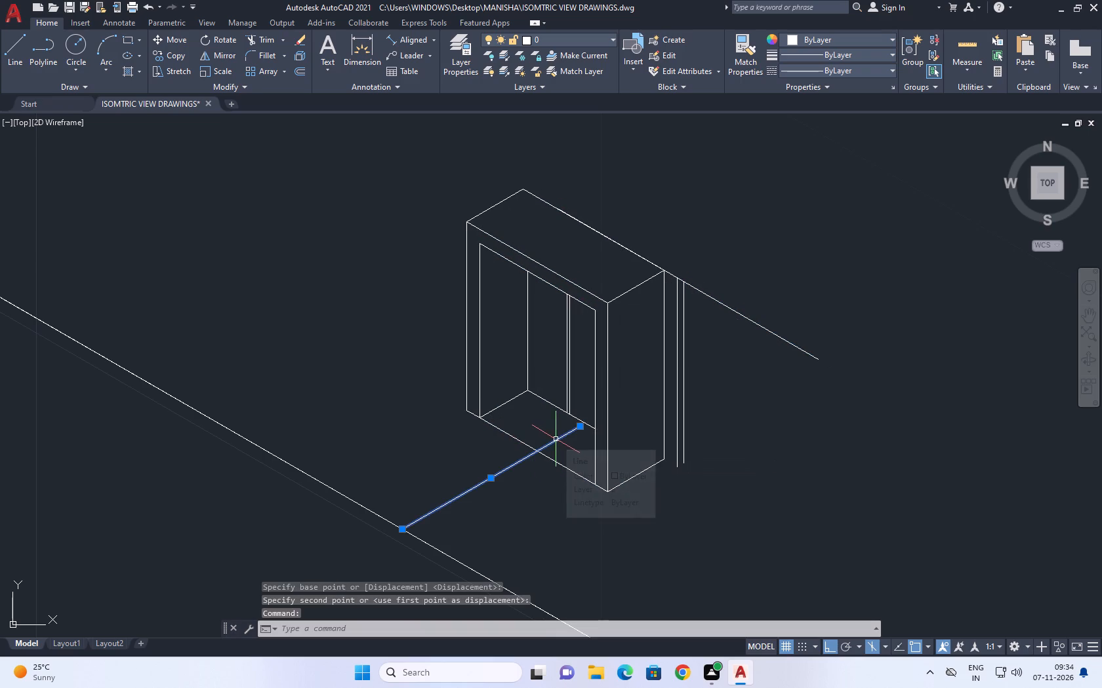
pyautogui.press('Delete')
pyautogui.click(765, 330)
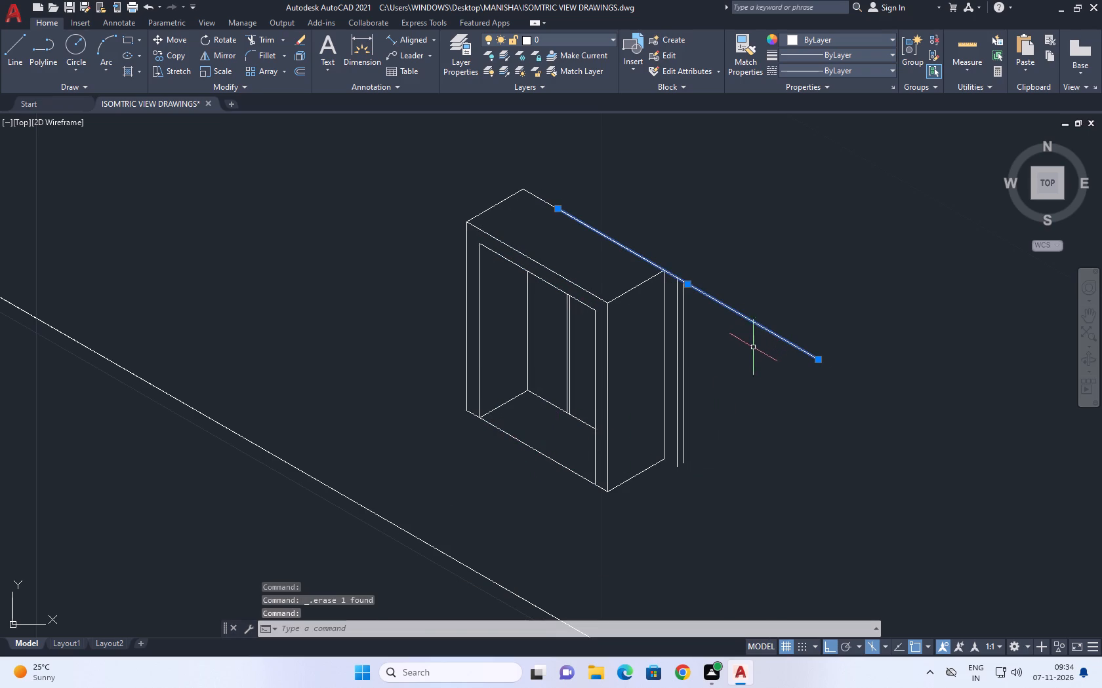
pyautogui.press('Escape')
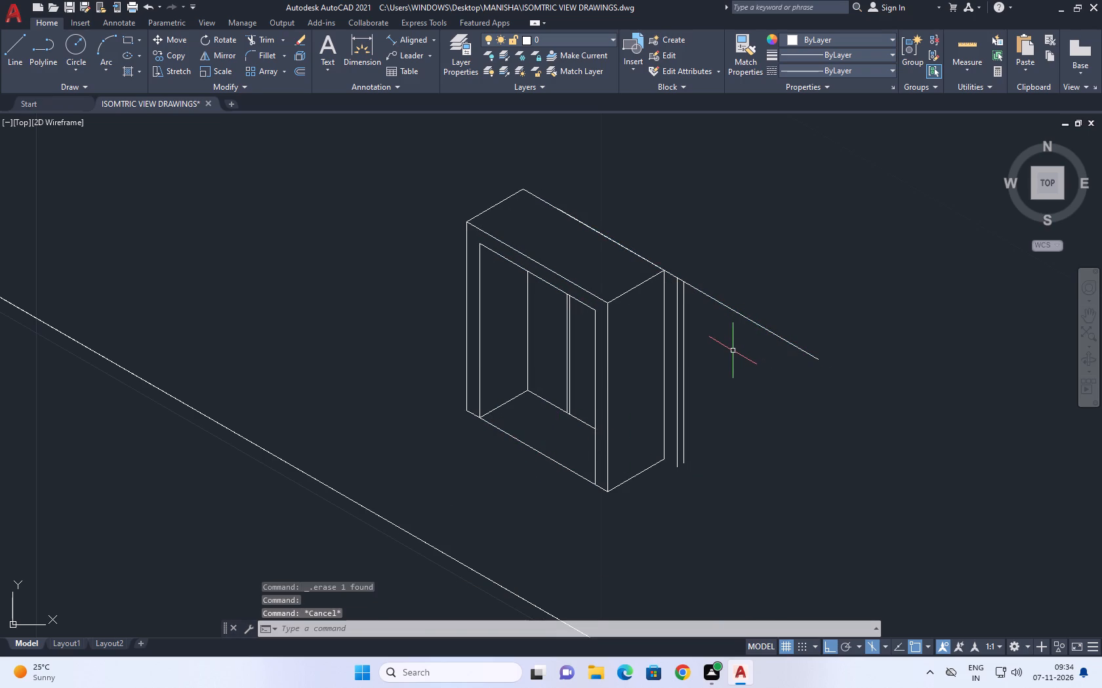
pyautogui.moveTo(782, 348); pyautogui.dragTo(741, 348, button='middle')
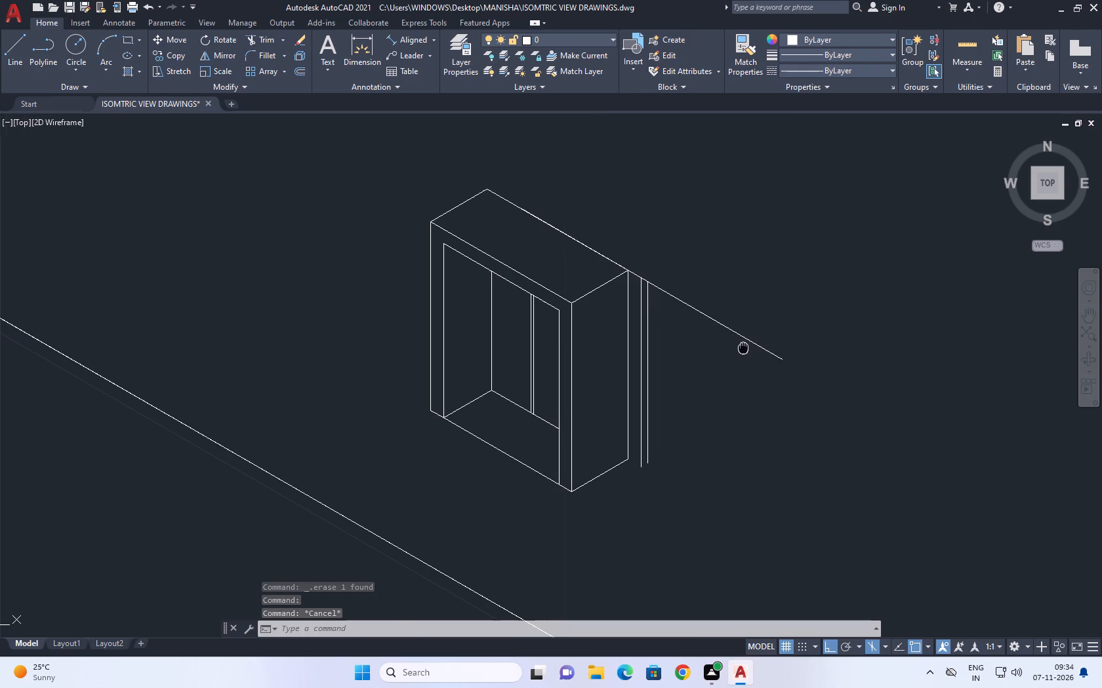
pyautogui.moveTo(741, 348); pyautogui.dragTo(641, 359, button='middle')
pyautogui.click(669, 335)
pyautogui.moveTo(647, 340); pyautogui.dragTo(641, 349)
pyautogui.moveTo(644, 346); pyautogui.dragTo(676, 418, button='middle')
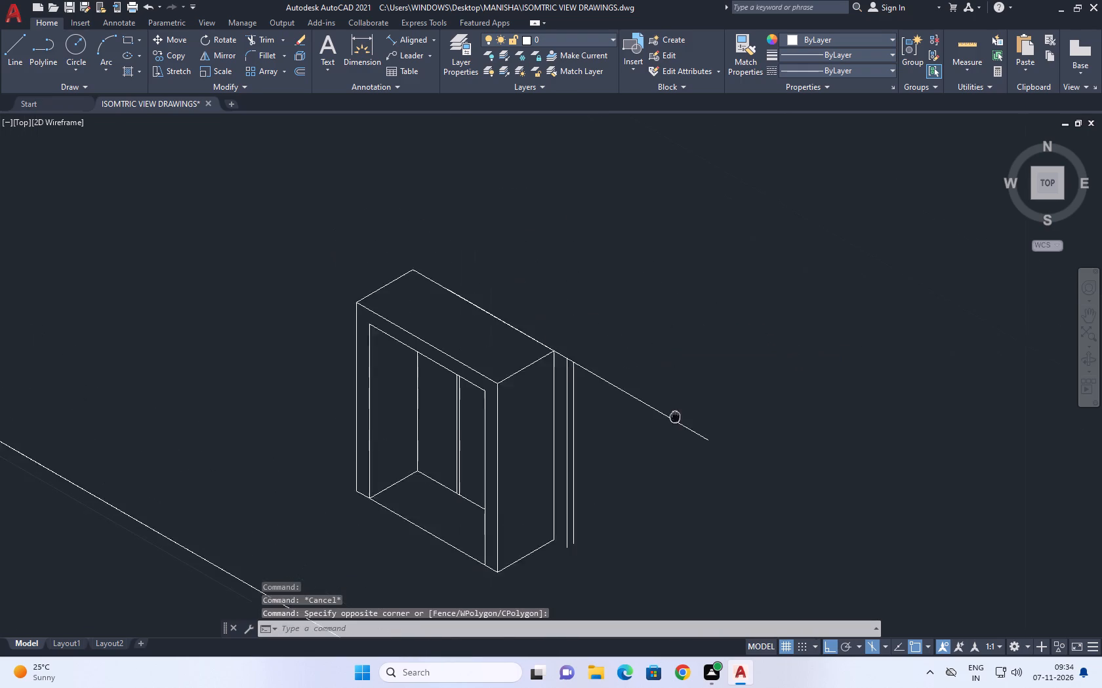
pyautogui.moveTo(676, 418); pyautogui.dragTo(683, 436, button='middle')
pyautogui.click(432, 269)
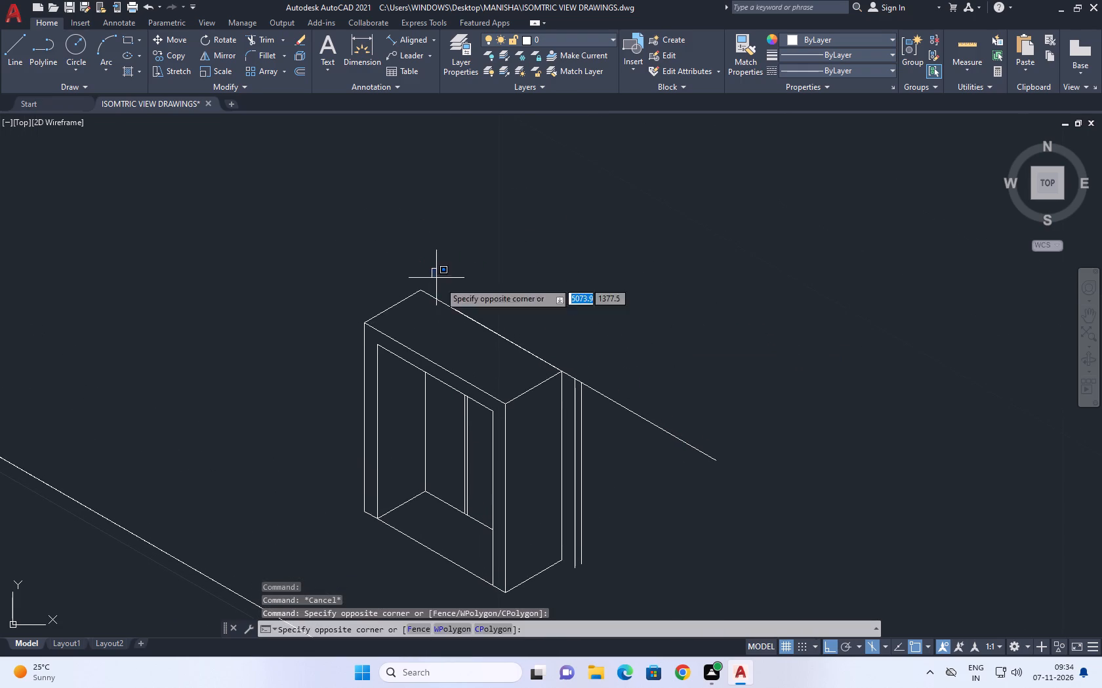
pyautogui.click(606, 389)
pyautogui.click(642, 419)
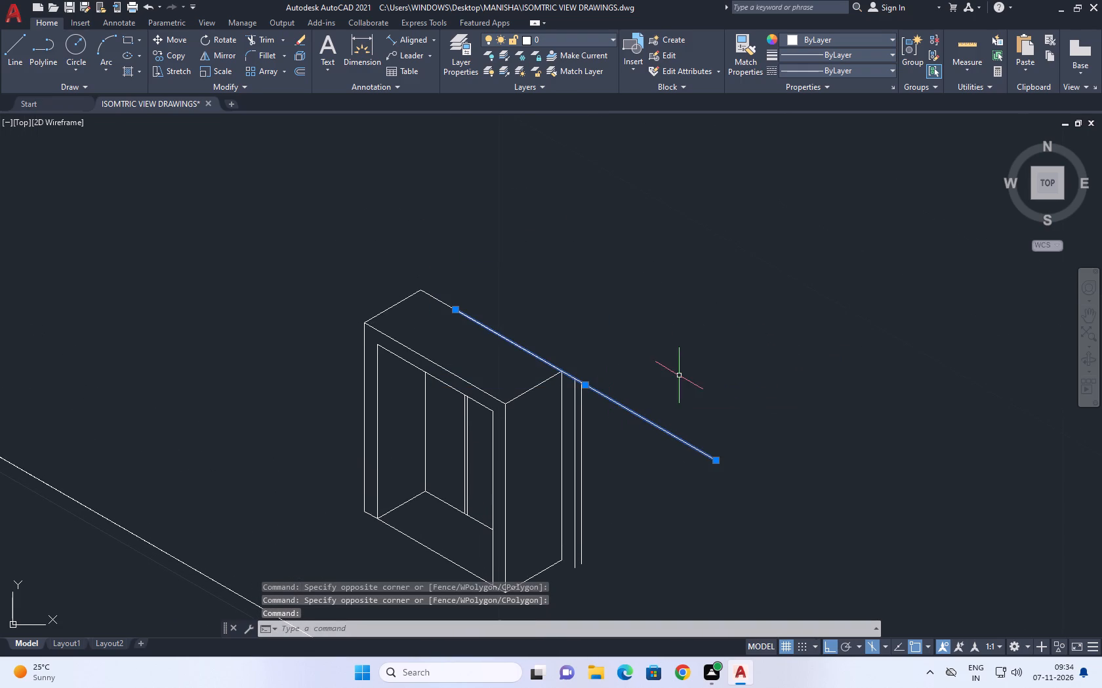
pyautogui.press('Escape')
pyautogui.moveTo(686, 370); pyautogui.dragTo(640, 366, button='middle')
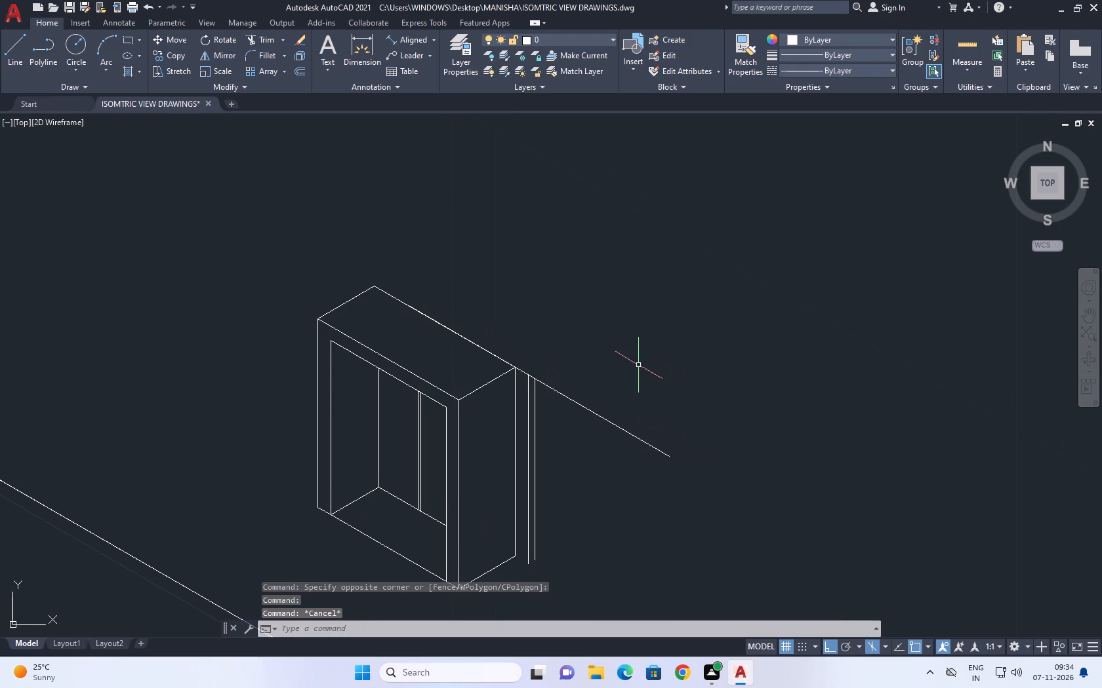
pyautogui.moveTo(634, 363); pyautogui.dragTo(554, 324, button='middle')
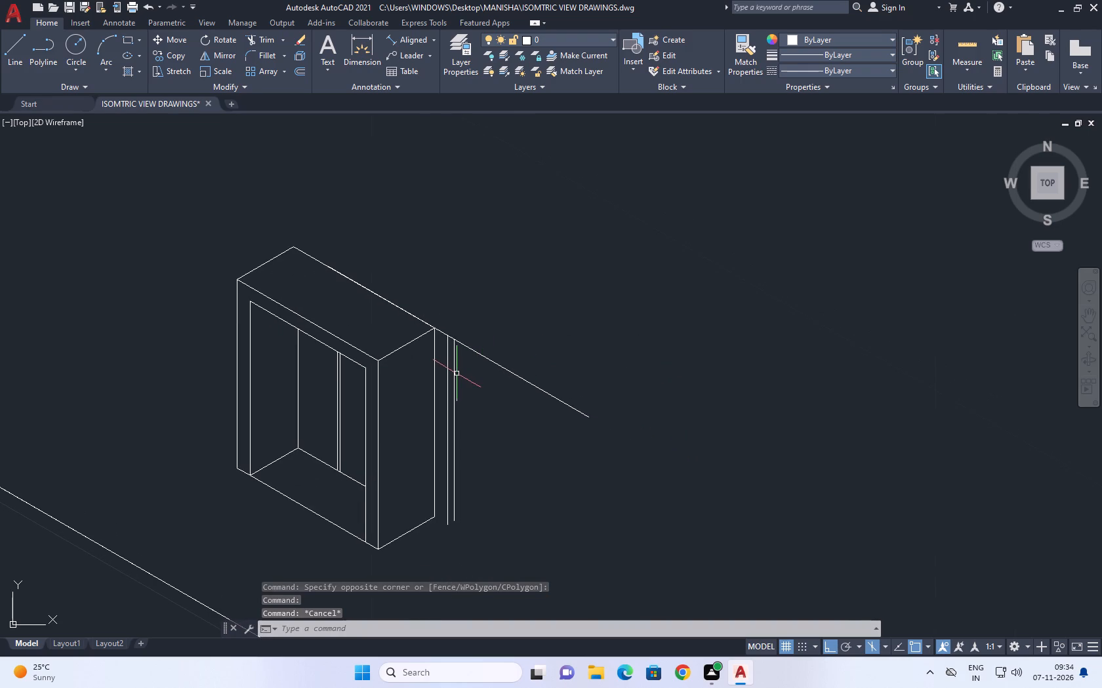
# Draw two short connected bottom lines from the block's rear bottom corner through the lower ends of the two vertical lines beside it.
pyautogui.press('l')
pyautogui.press('space')
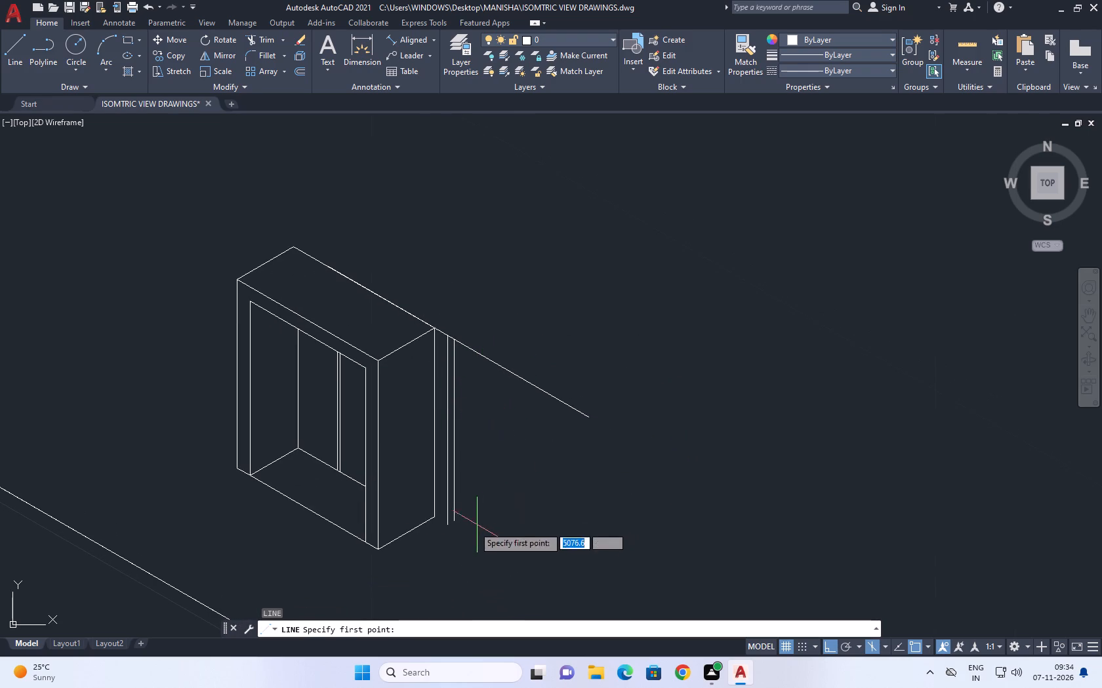
pyautogui.scroll(2, 426, 529)
pyautogui.click(436, 508)
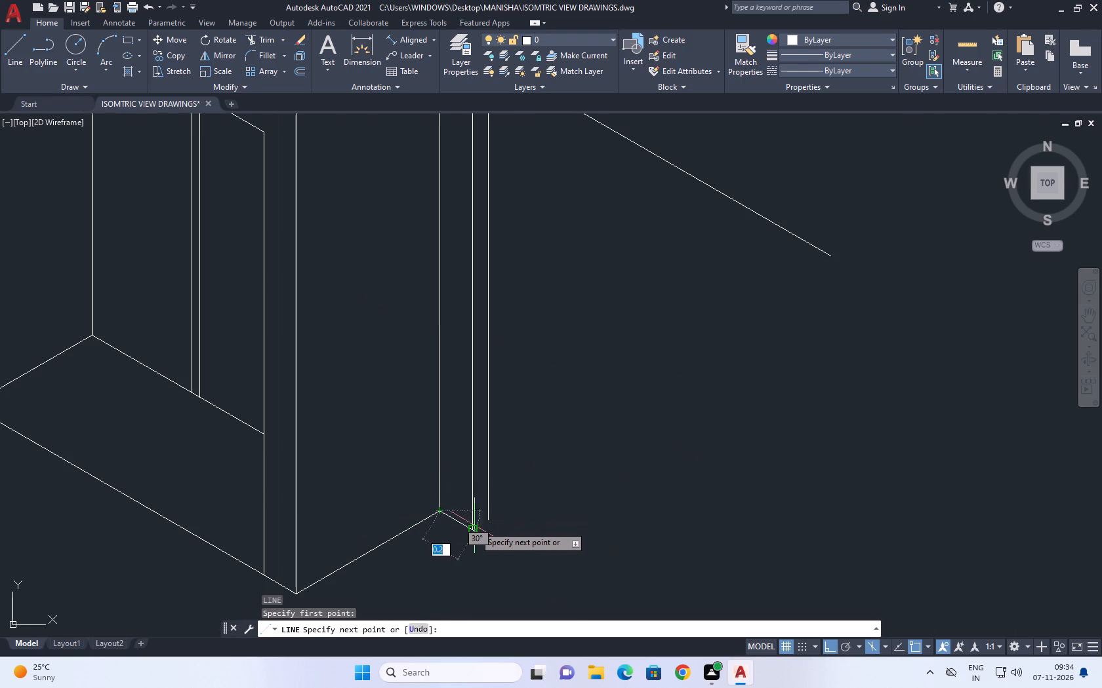
pyautogui.click(472, 526)
pyautogui.click(487, 516)
pyautogui.press('space')
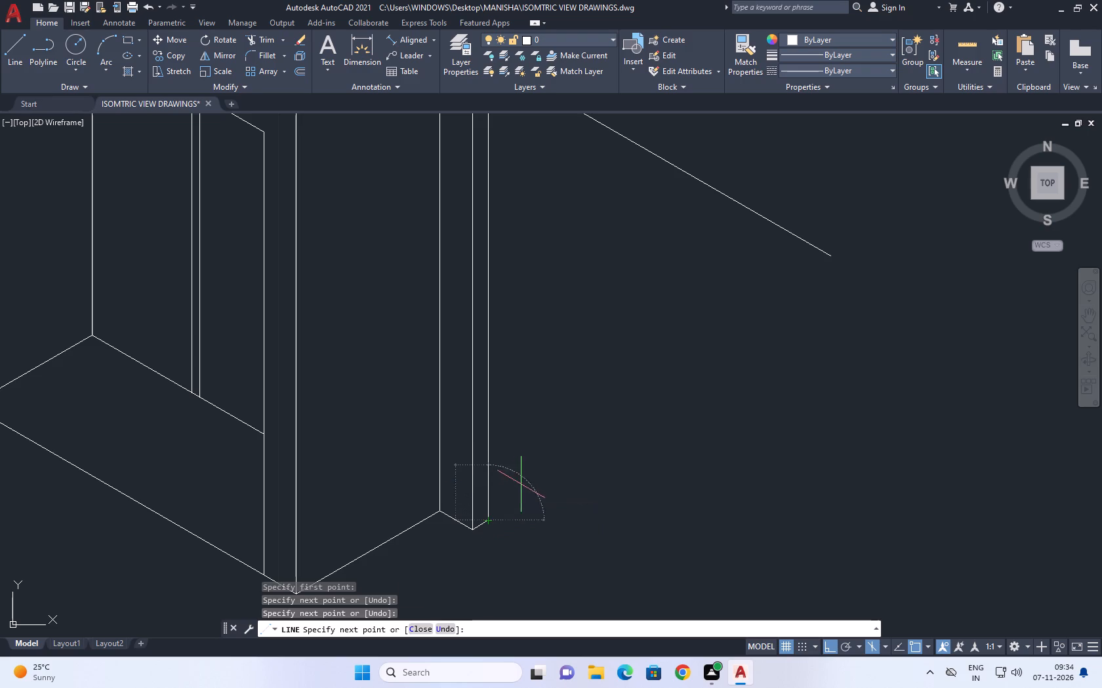
# Draw a long wall base line at 330° from the lower end of the outermost vertical line, parallel to the front base line.
pyautogui.moveTo(680, 497); pyautogui.dragTo(507, 429, button='middle')
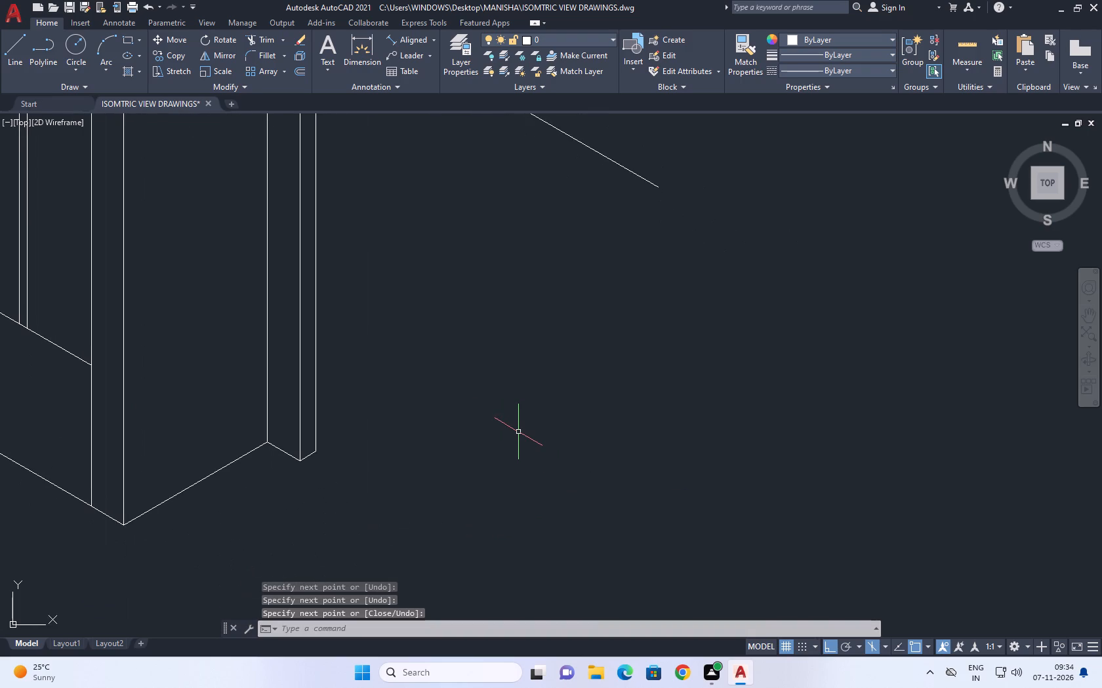
pyautogui.press('l')
pyautogui.press('space')
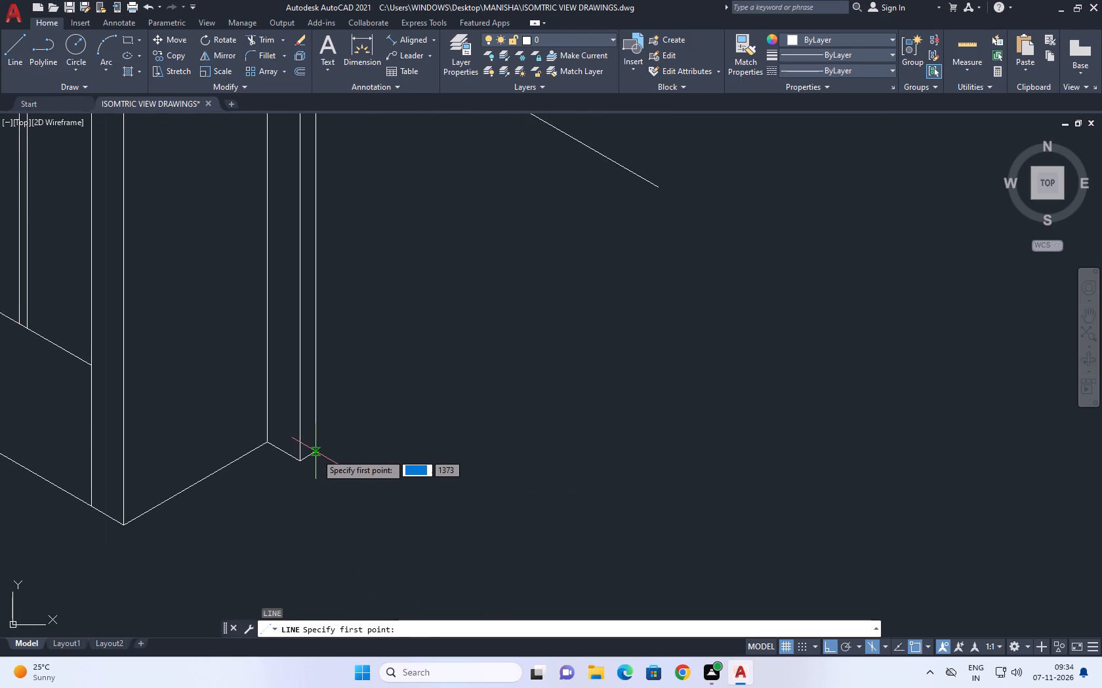
pyautogui.click(316, 453)
pyautogui.scroll(-2, 398, 497)
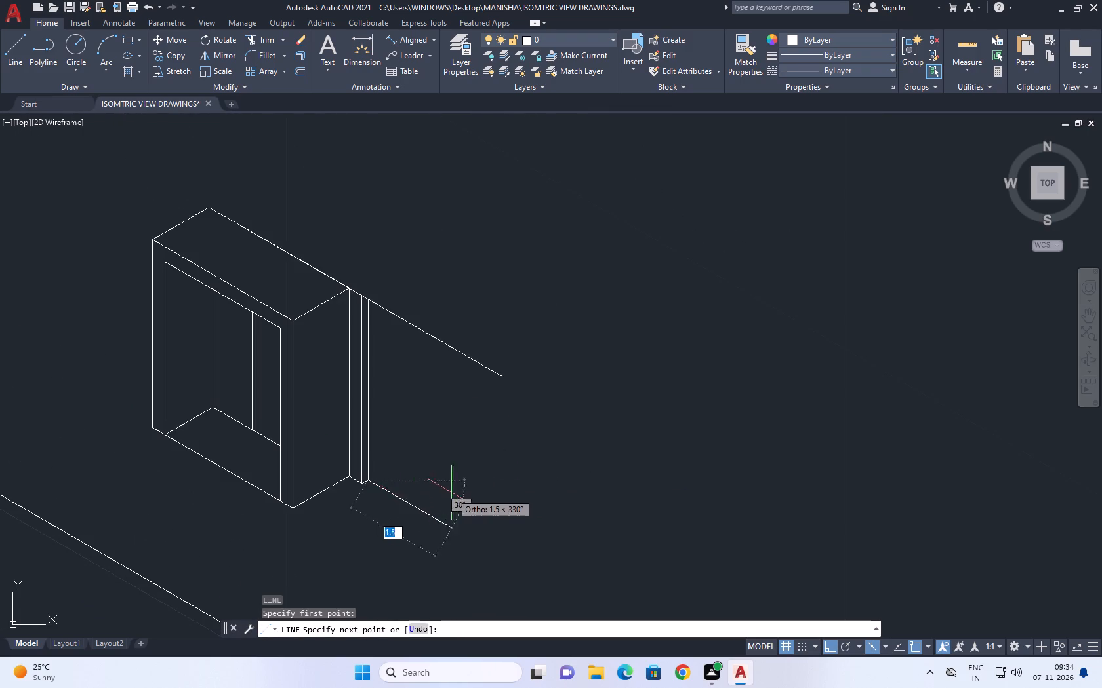
pyautogui.moveTo(460, 497); pyautogui.dragTo(410, 384, button='middle')
pyautogui.scroll(-1, 402, 363)
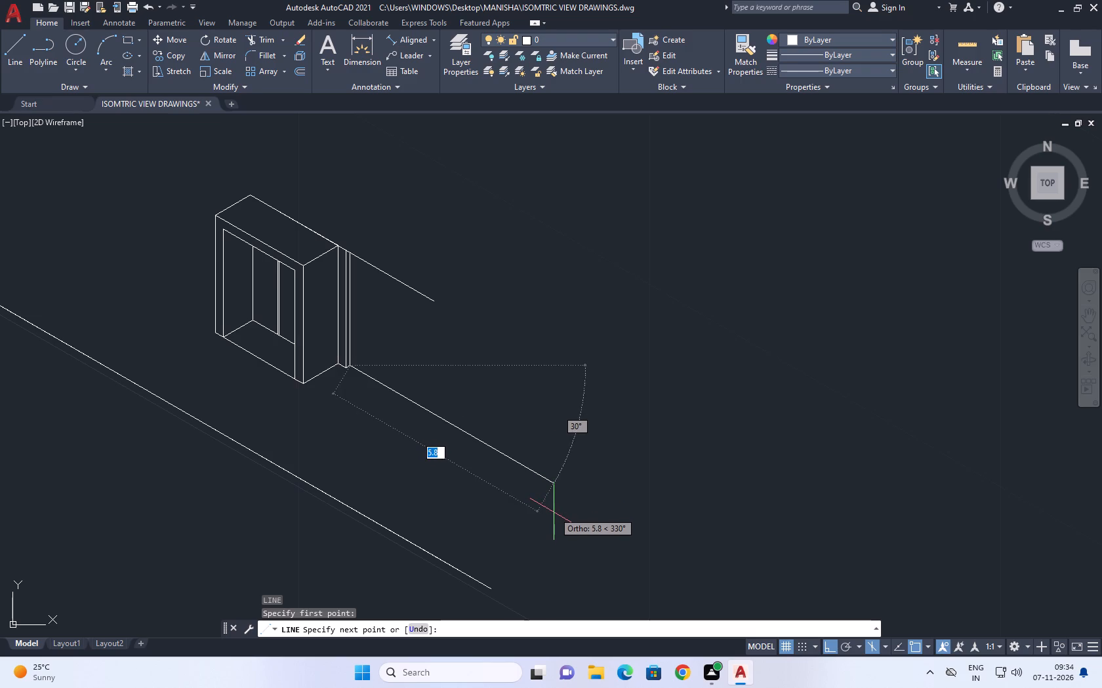
pyautogui.click(586, 518)
pyautogui.press('space')
# On the top isoplane, draw a side line in the depth direction from the front base line's near end, past the wall base line.
pyautogui.press('space')
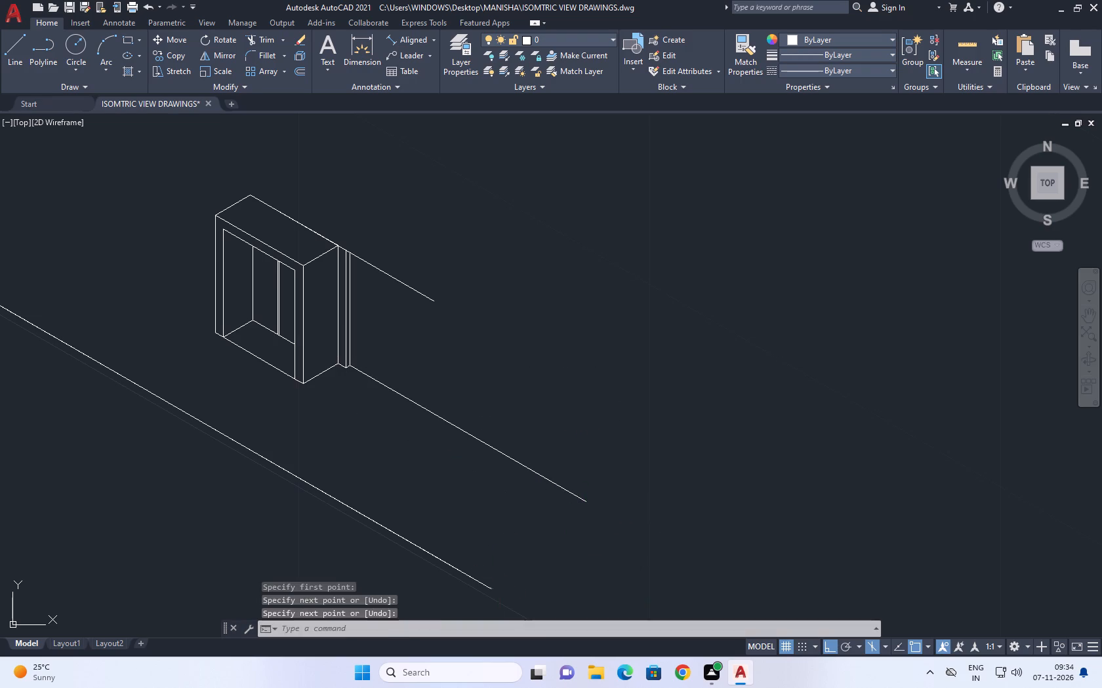
pyautogui.click(489, 589)
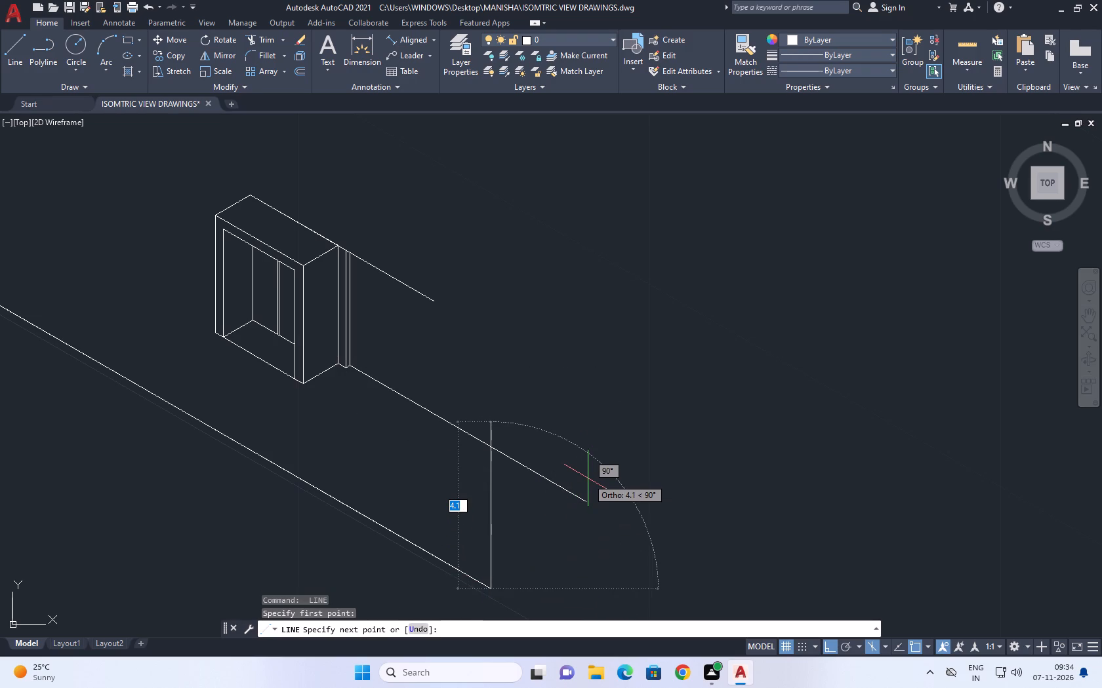
pyautogui.press('F5')
pyautogui.click(608, 463)
pyautogui.press('space')
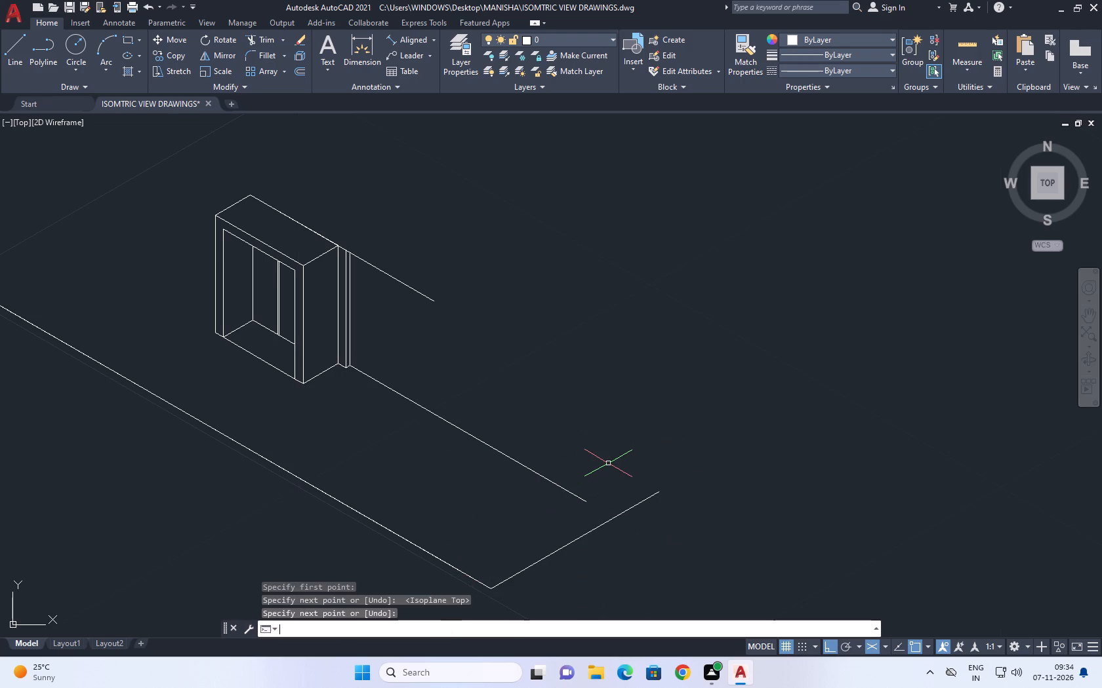
# Extend the wall base line to meet the side line.
pyautogui.write('EX')
pyautogui.press('space')
pyautogui.click(554, 511)
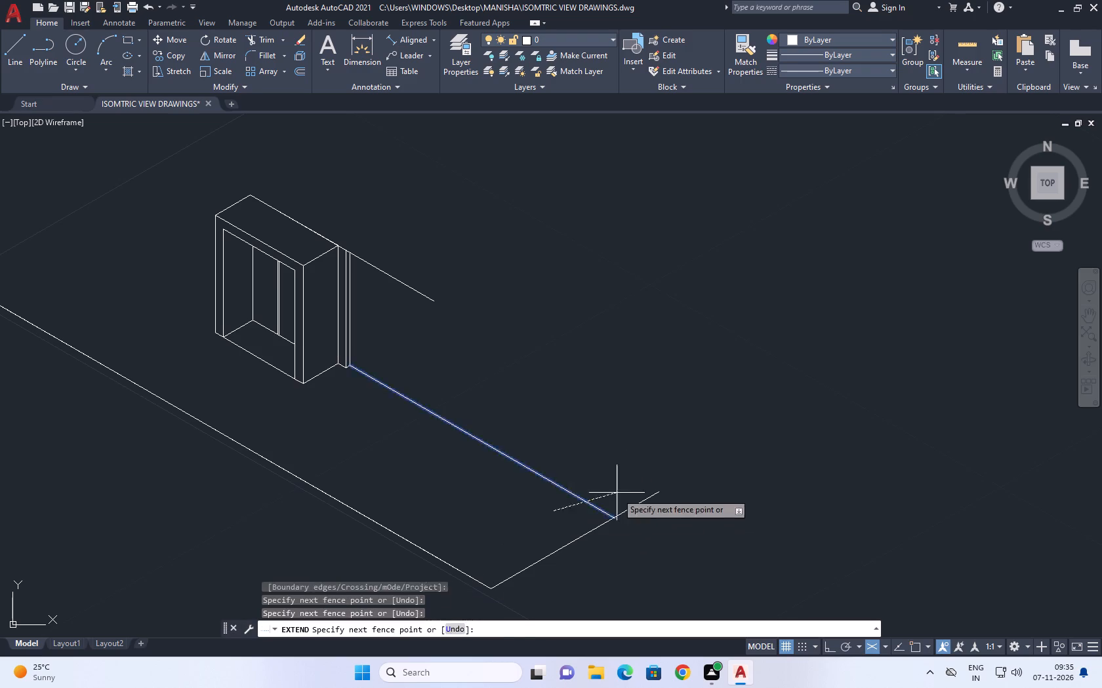
pyautogui.click(617, 493)
pyautogui.press('space')
# Trim the side line's excess beyond its corner with the wall base line.
pyautogui.write('TR')
pyautogui.press('space')
pyautogui.click(619, 493)
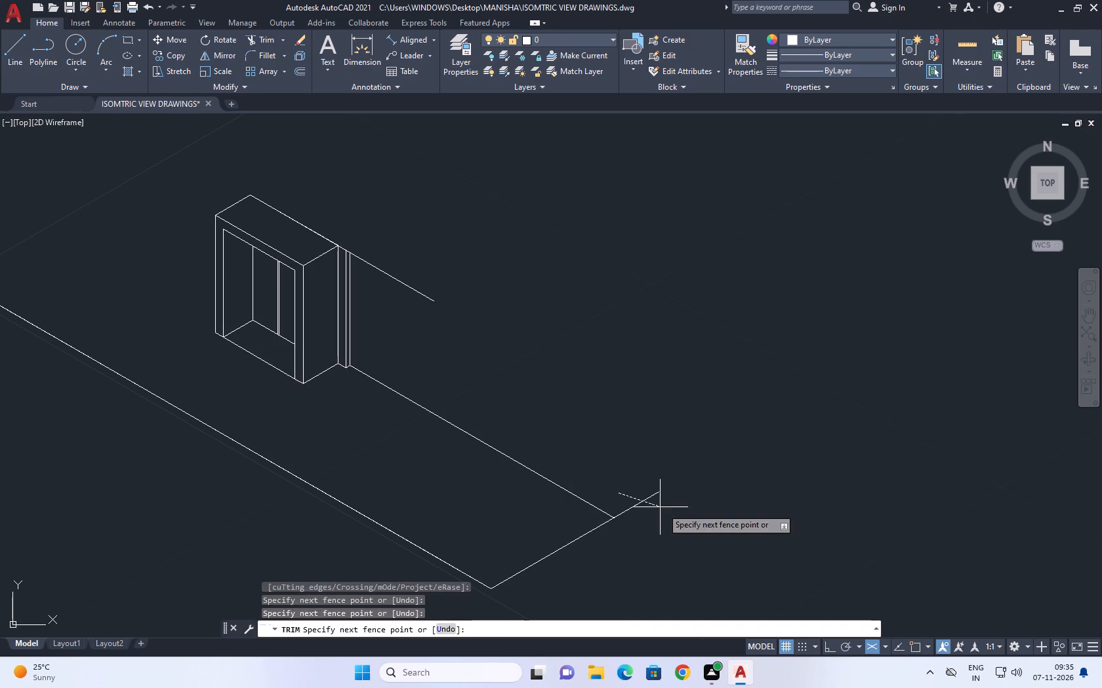
pyautogui.click(669, 510)
pyautogui.press('space')
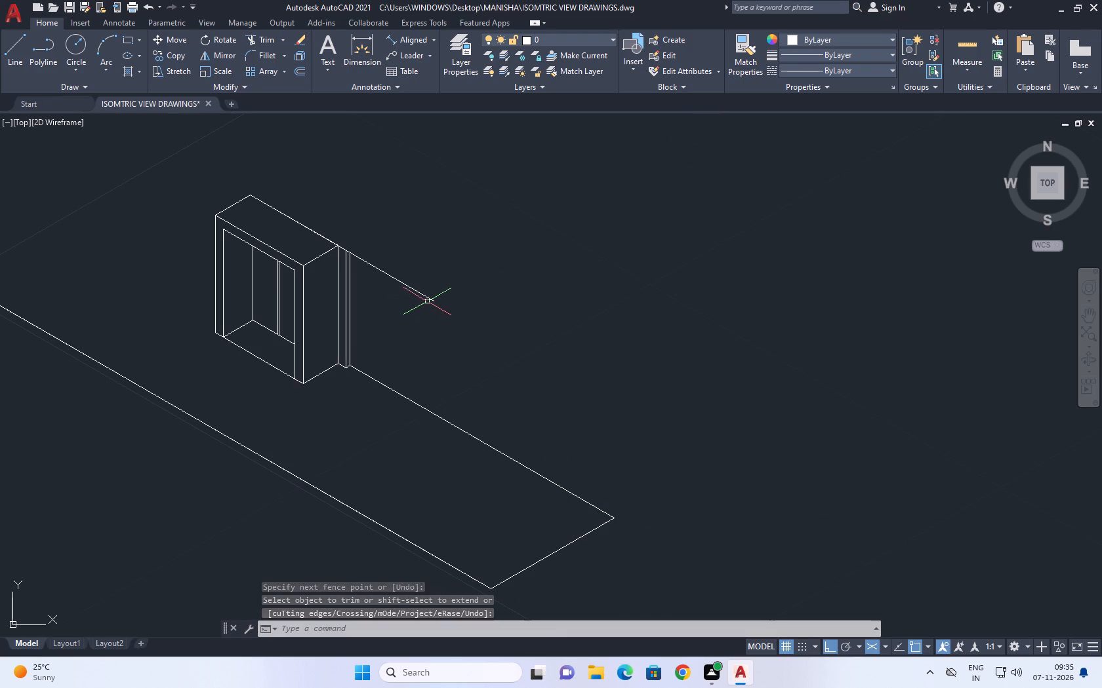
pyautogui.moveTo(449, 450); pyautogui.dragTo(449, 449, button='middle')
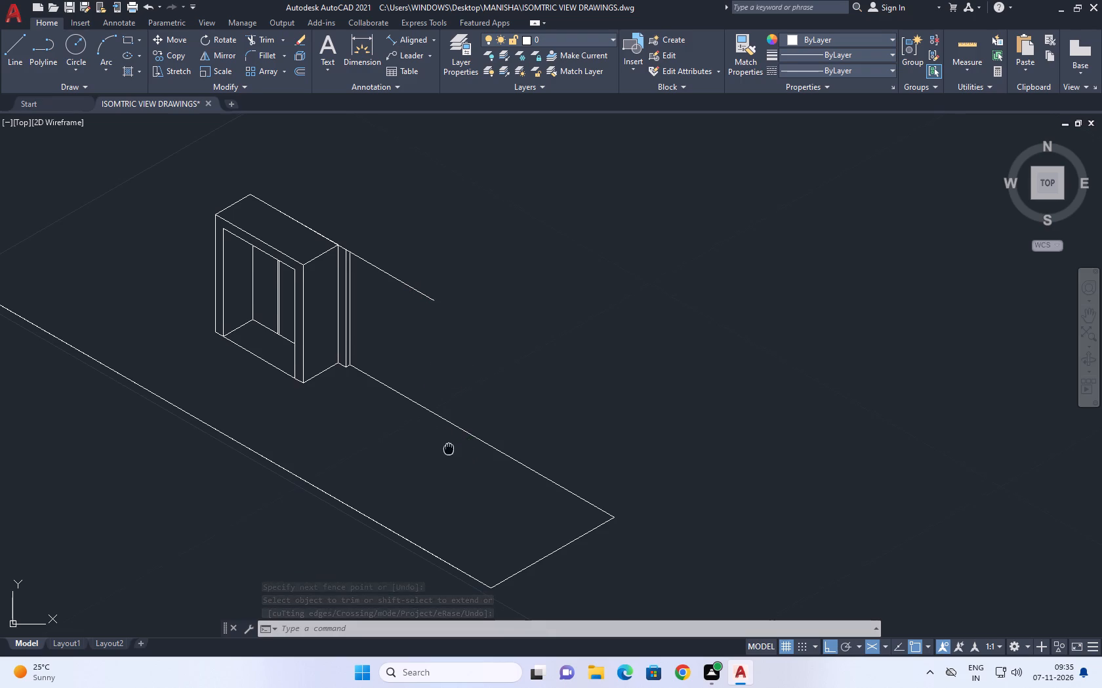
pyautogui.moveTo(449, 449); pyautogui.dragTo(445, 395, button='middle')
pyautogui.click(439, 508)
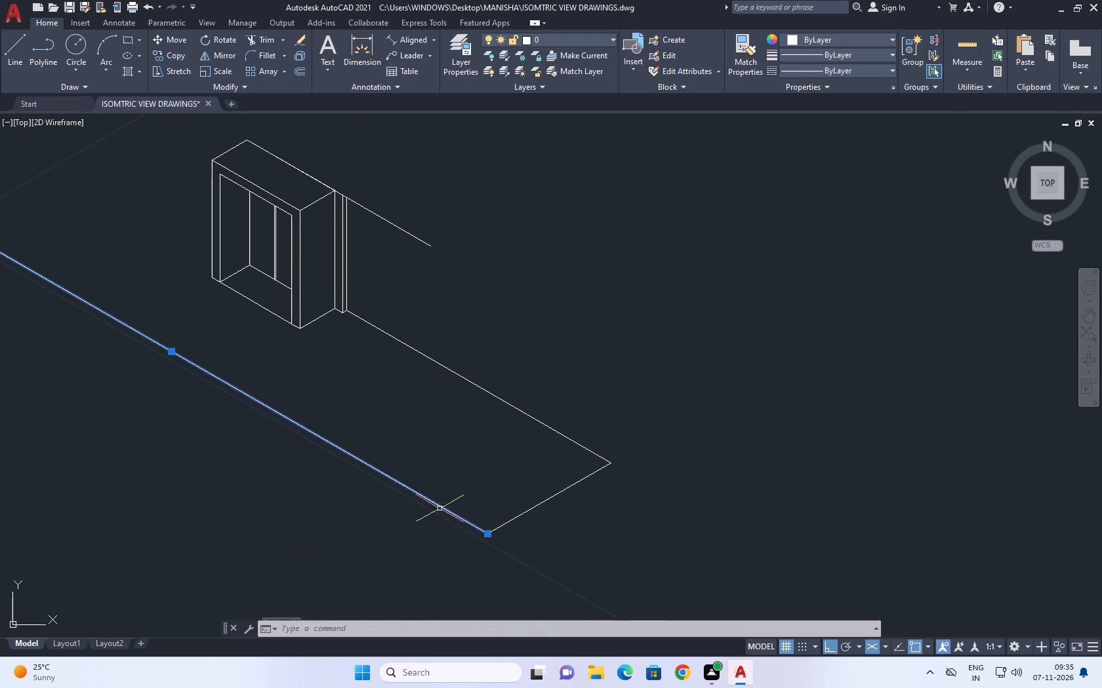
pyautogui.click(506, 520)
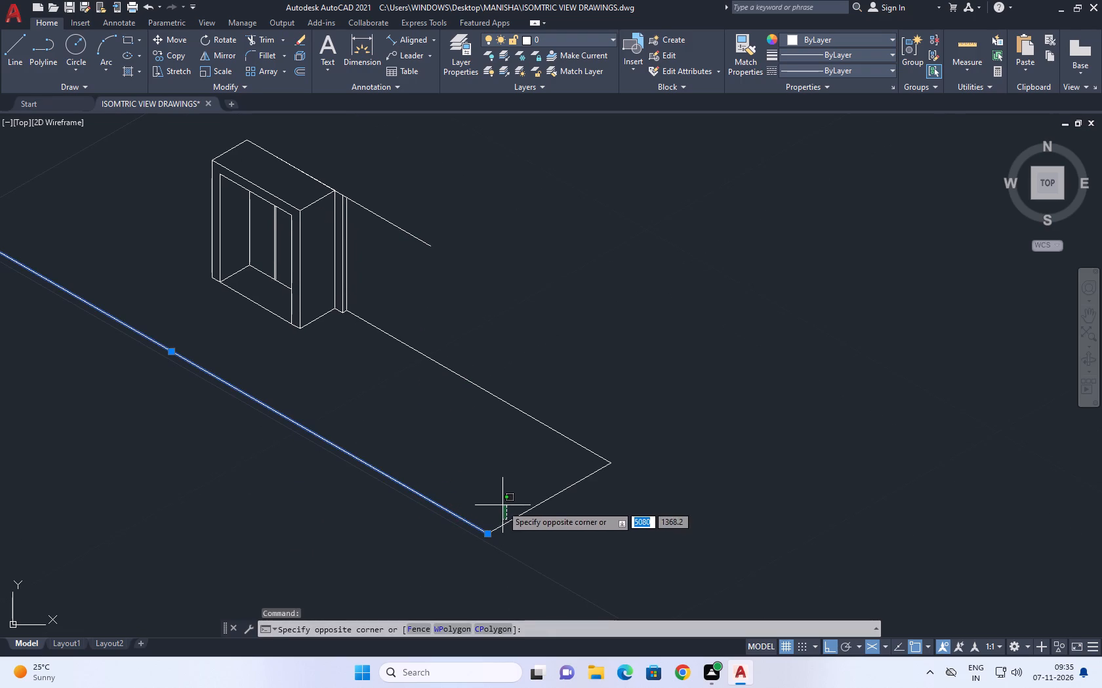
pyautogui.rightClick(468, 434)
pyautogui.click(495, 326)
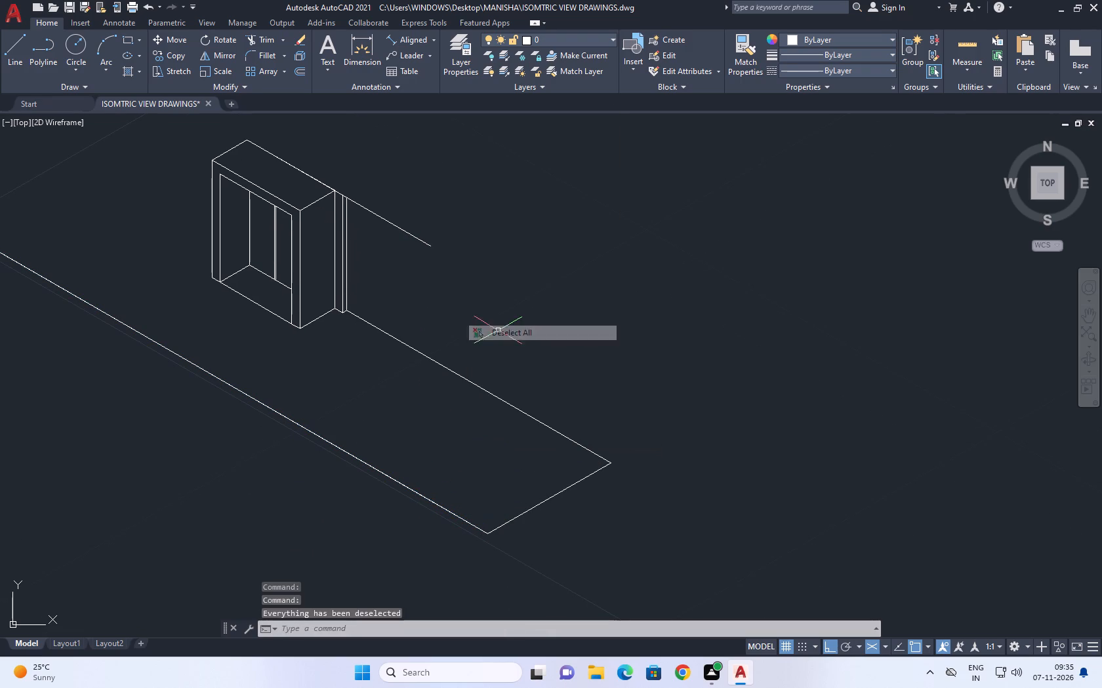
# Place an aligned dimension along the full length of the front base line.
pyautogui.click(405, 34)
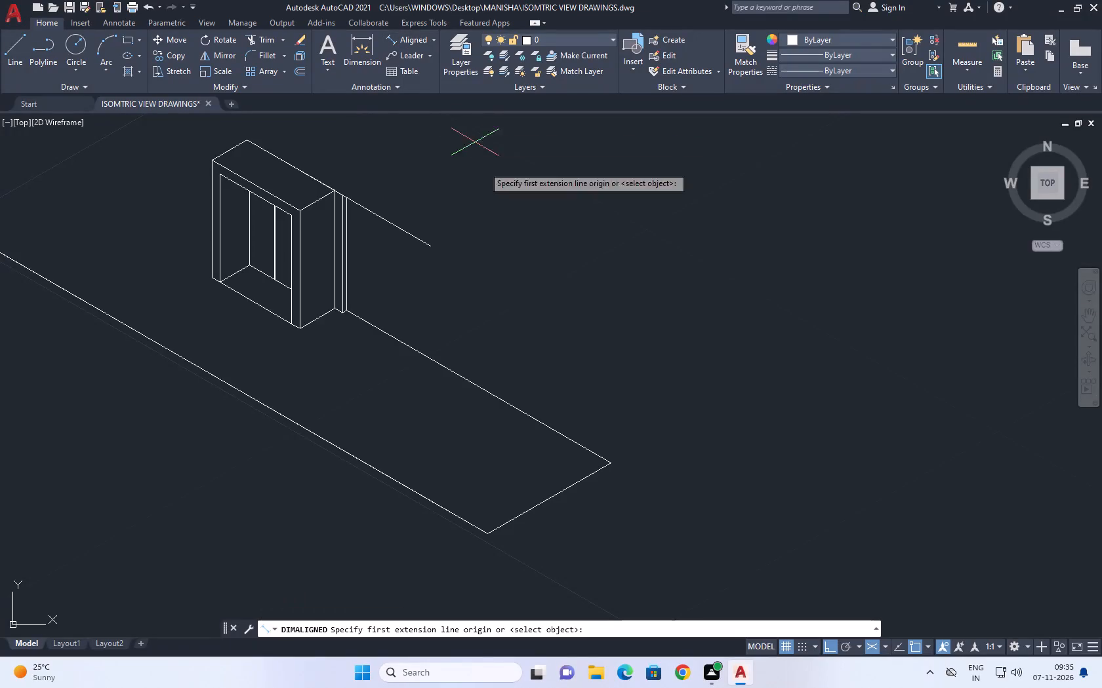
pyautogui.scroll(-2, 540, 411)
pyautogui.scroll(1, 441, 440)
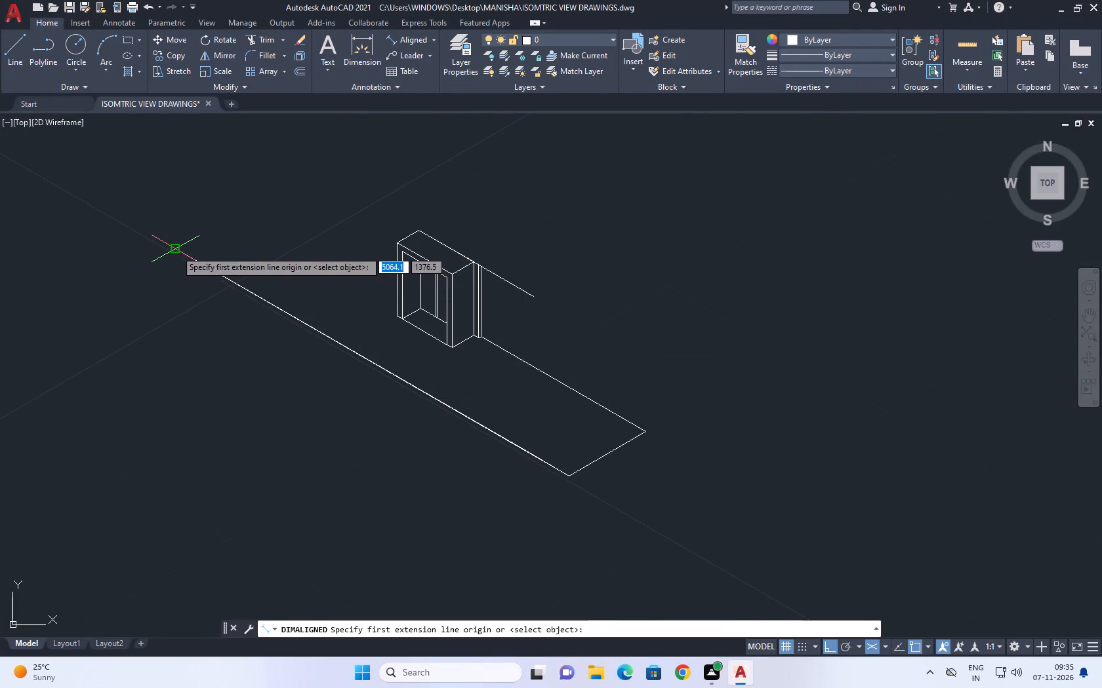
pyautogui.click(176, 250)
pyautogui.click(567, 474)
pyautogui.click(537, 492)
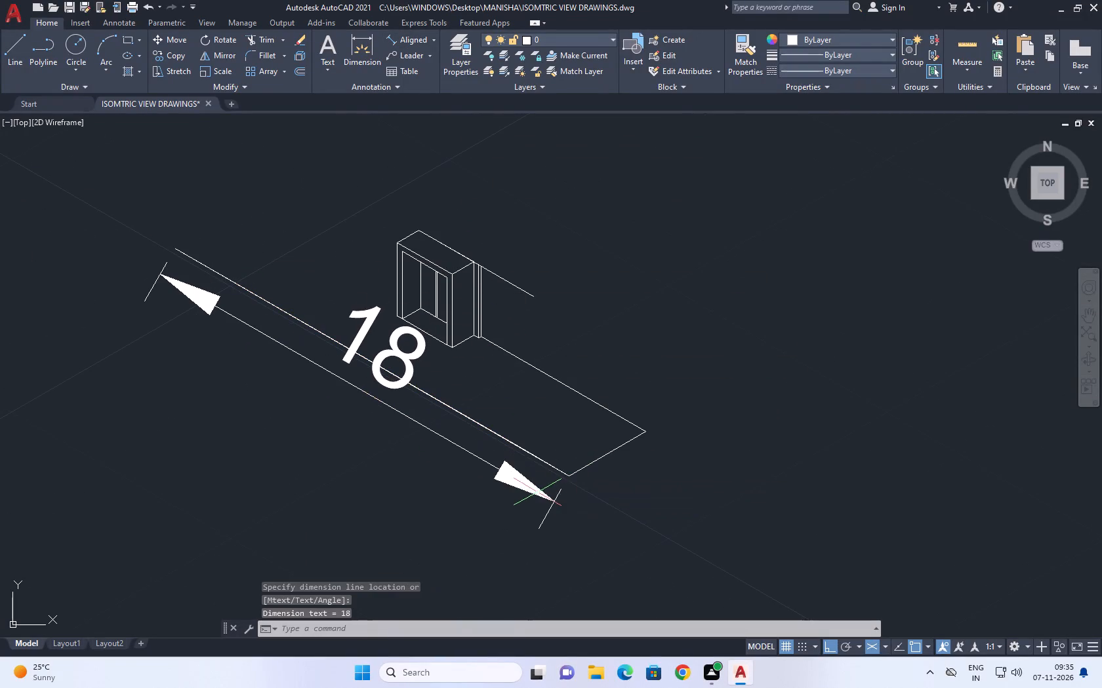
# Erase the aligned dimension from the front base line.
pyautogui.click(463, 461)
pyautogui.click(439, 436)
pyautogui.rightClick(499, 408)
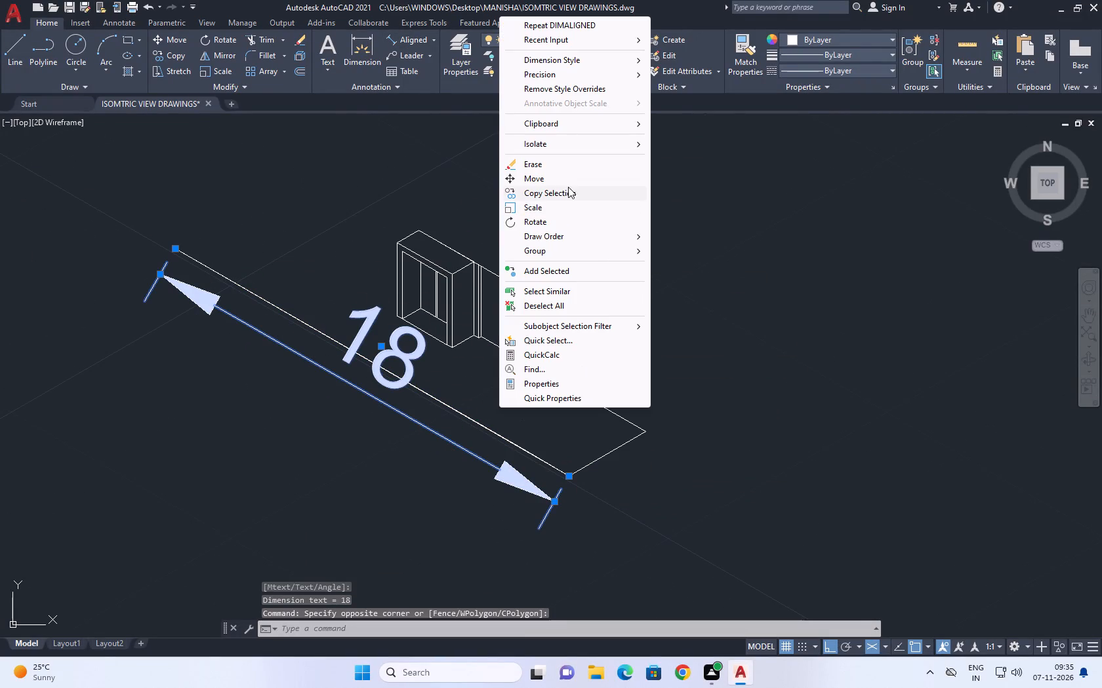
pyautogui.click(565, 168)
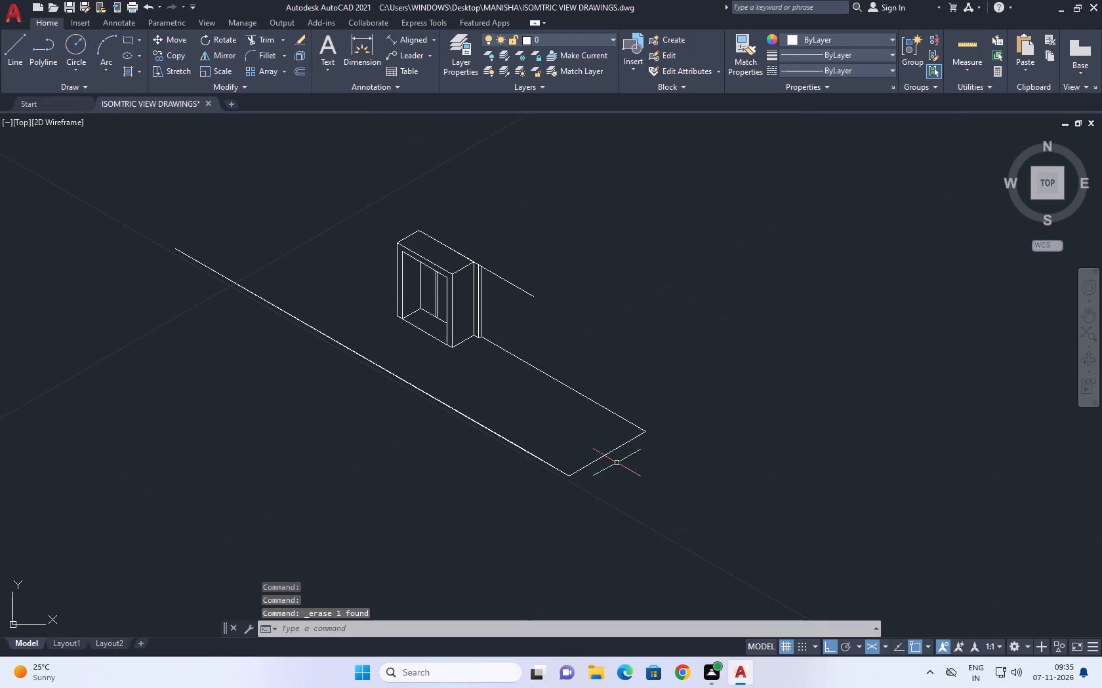
# Copy the short side line 2 units inward along the front base line.
pyautogui.click(617, 463)
pyautogui.click(599, 451)
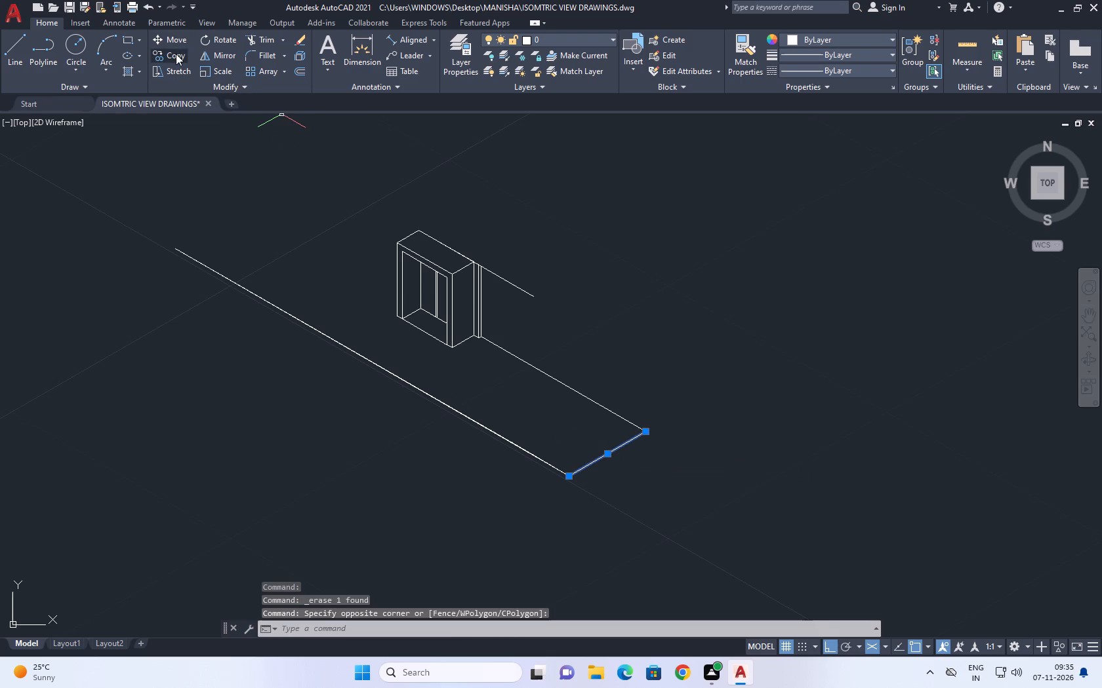
pyautogui.click(176, 54)
pyautogui.click(581, 429)
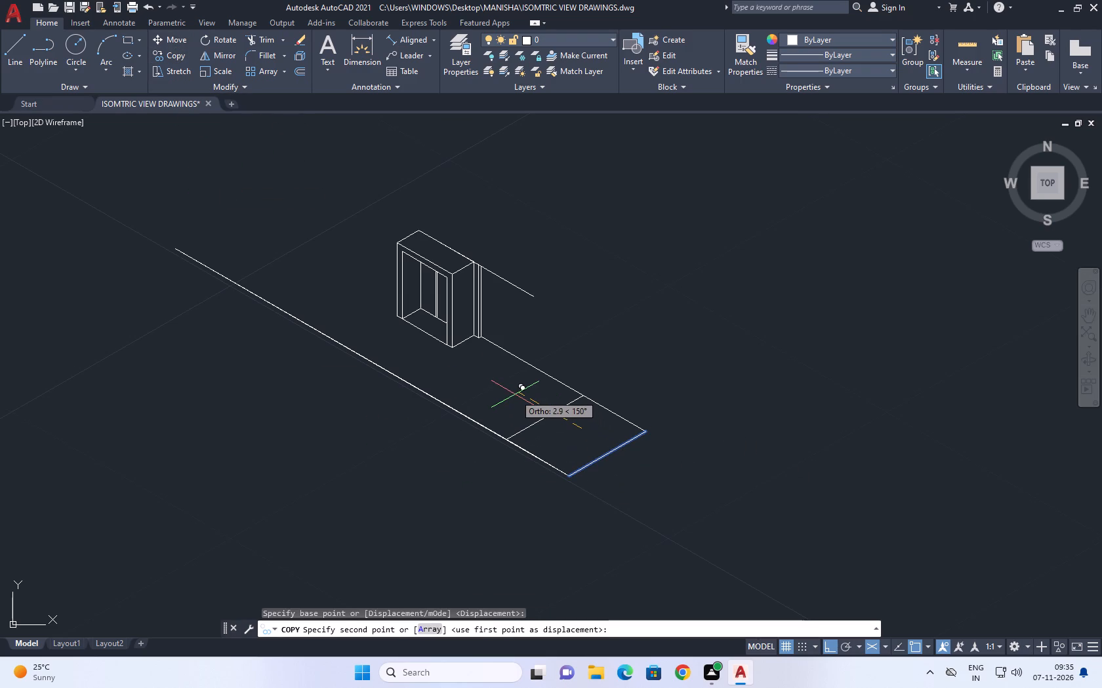
pyautogui.press('2')
pyautogui.press('Return')
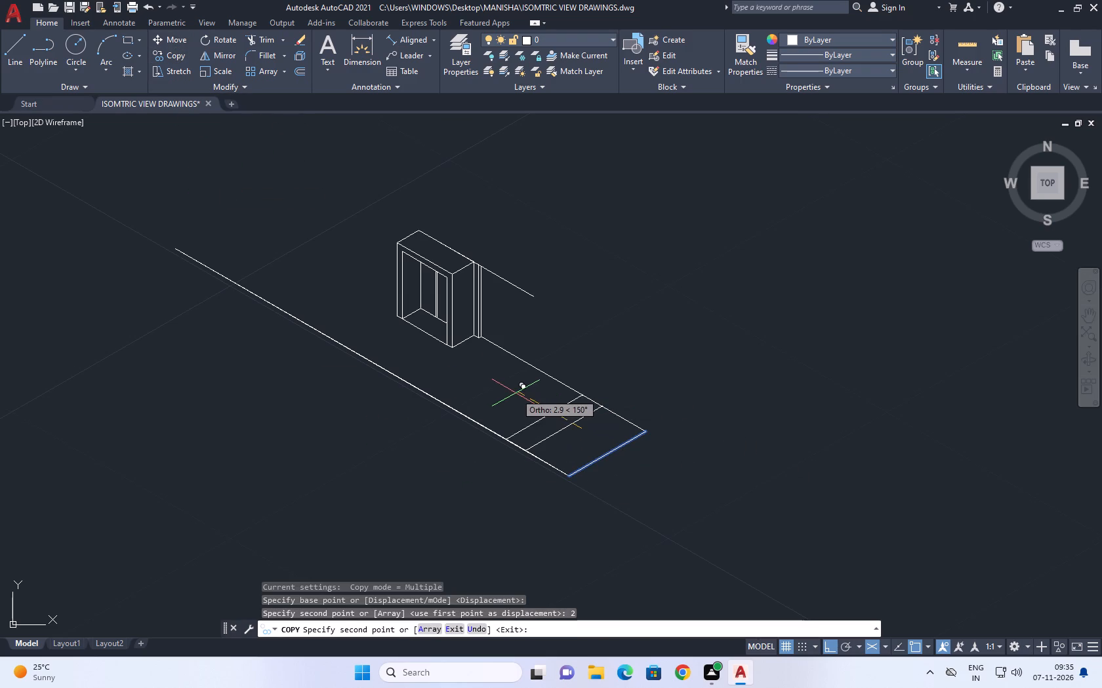
pyautogui.rightClick(606, 392)
pyautogui.click(663, 412)
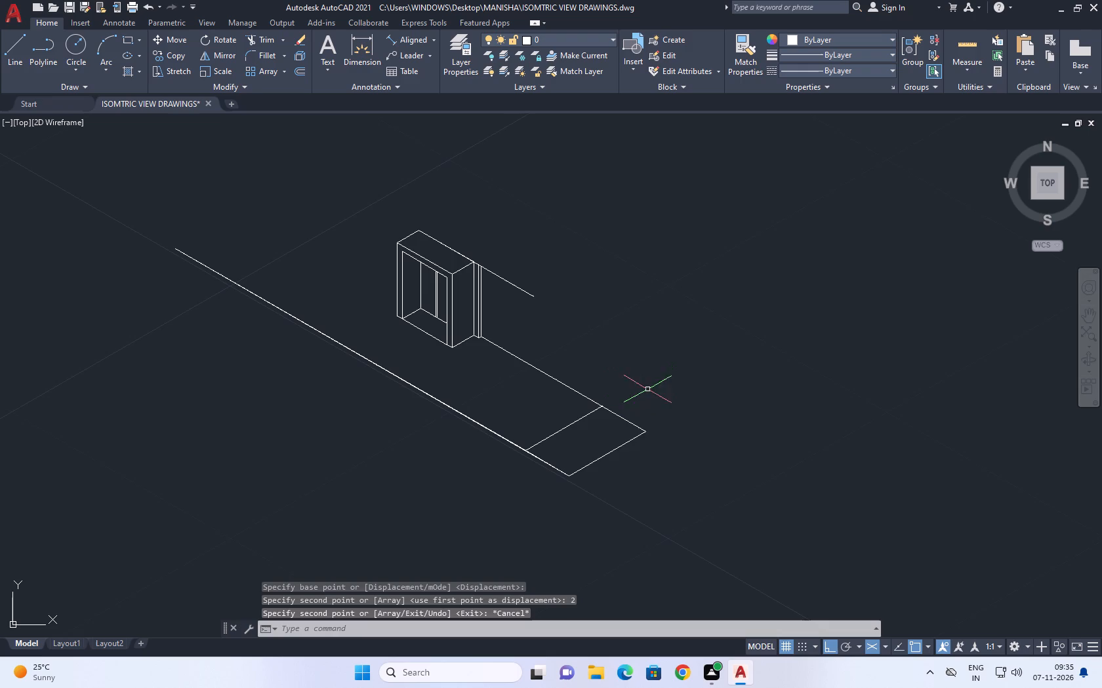
# Draw a line continuing the copied side line backward from its intersection with the wall base line, using the right isoplane.
pyautogui.moveTo(628, 440); pyautogui.dragTo(615, 524, button='middle')
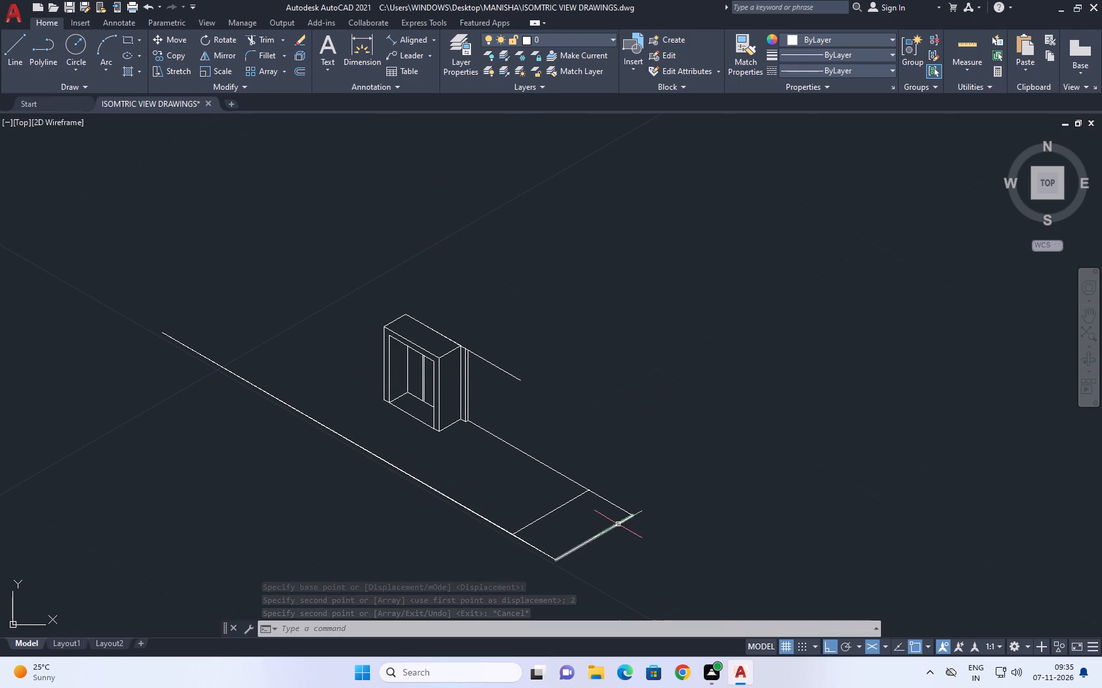
pyautogui.moveTo(628, 526); pyautogui.dragTo(631, 537, button='middle')
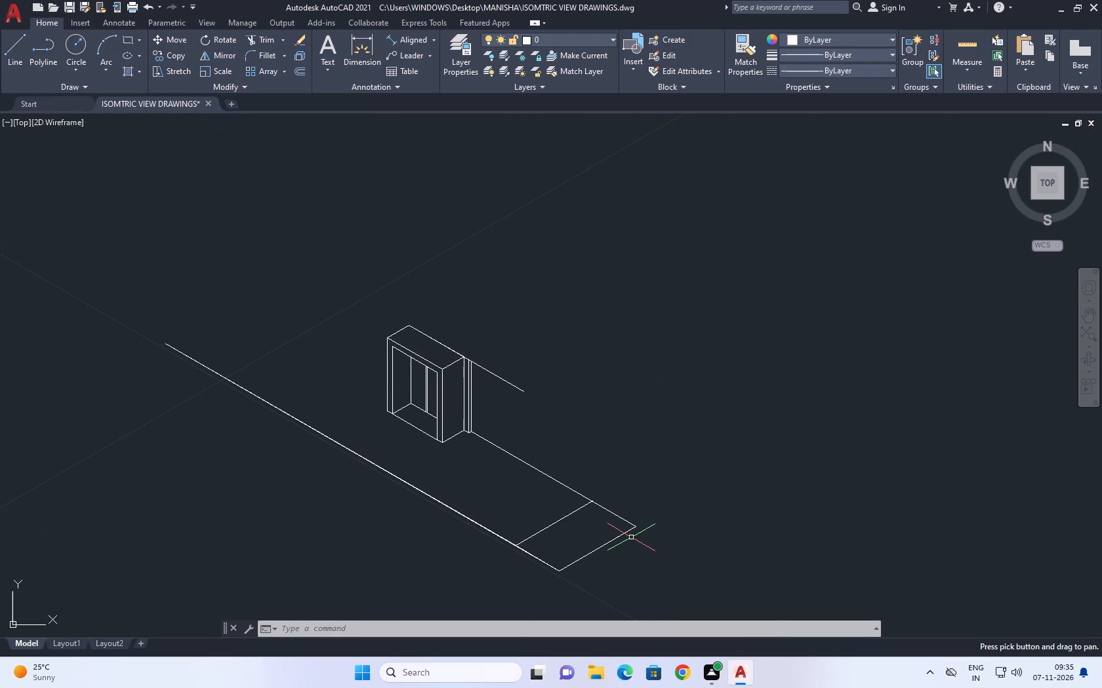
pyautogui.press('l')
pyautogui.press('space')
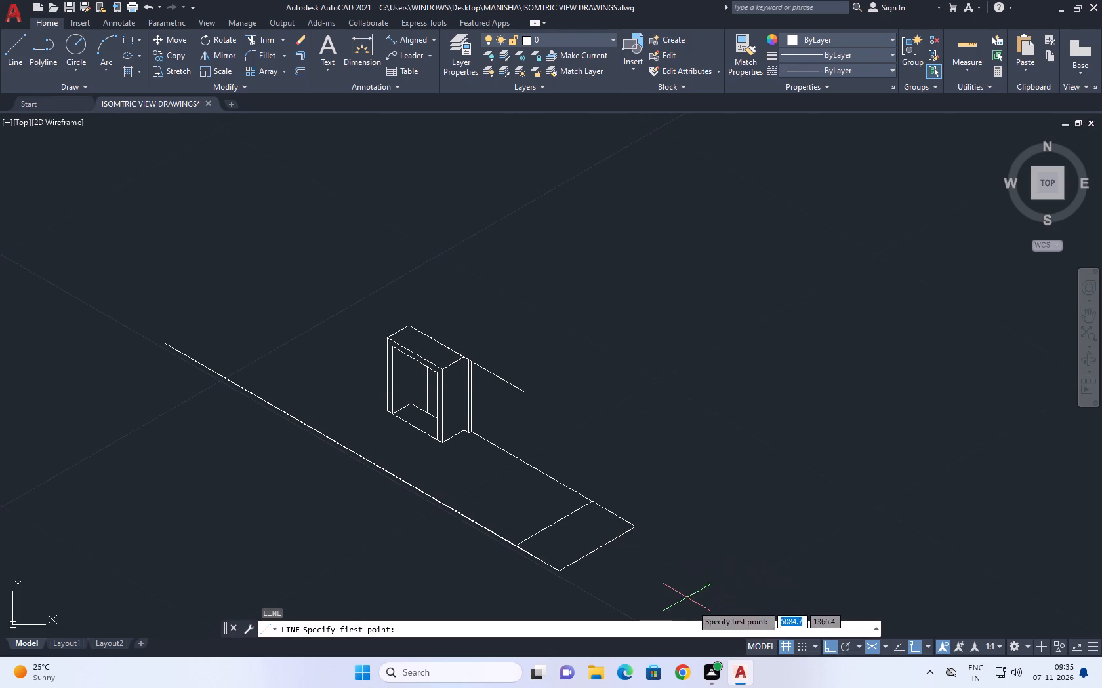
pyautogui.click(589, 499)
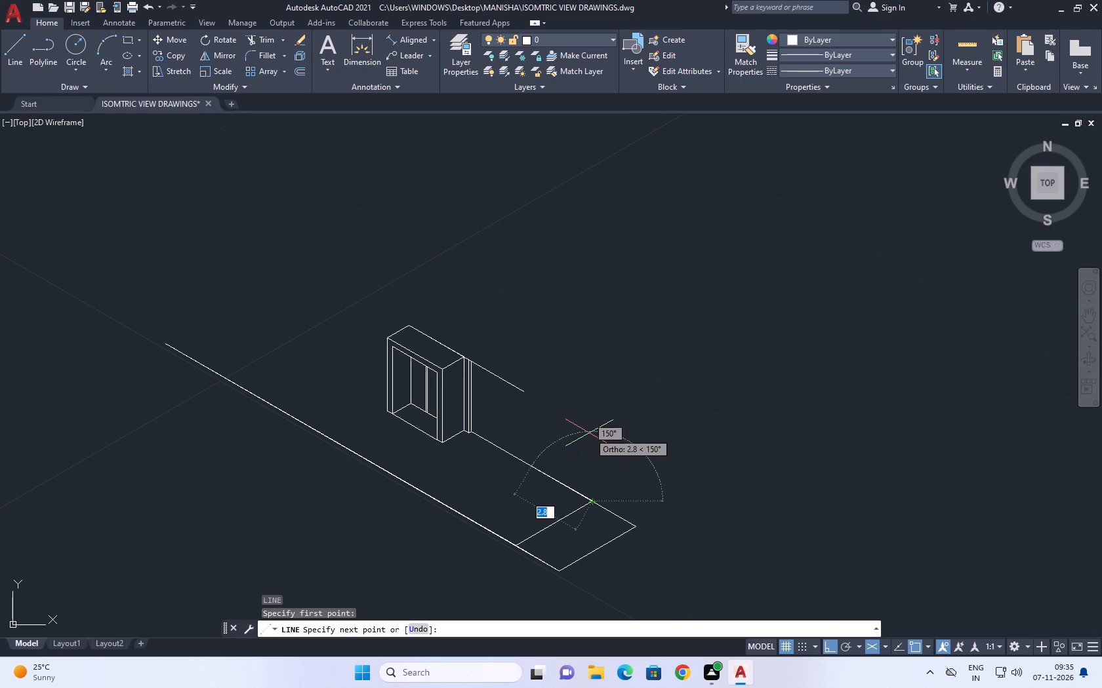
pyautogui.press('F5')
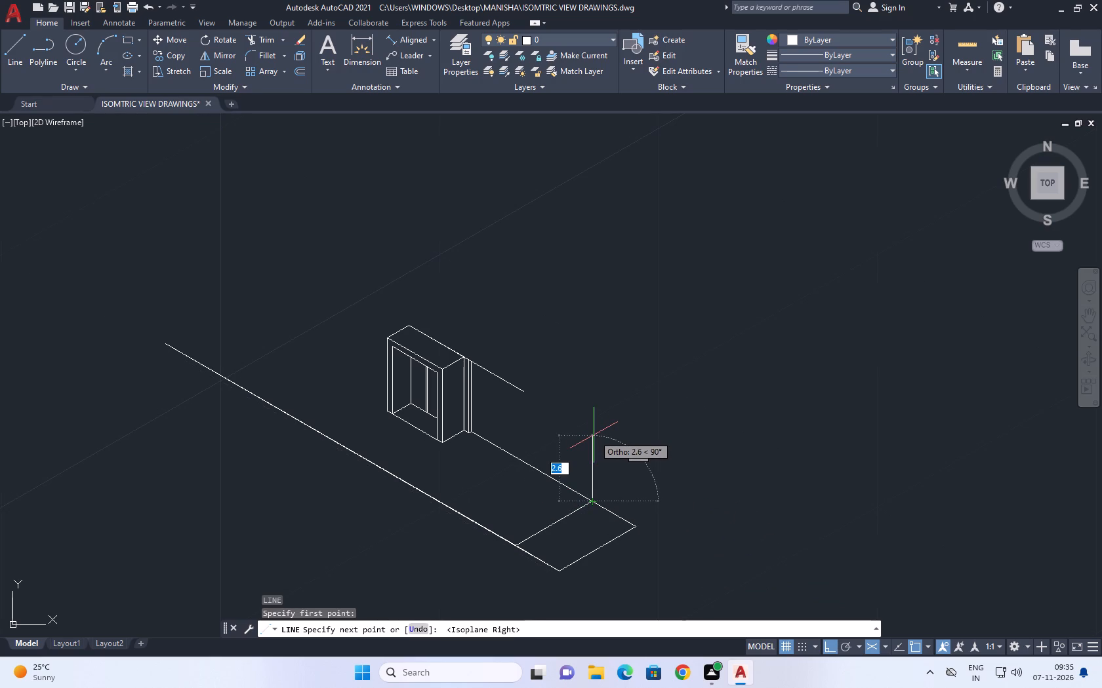
pyautogui.click(675, 458)
pyautogui.press('space')
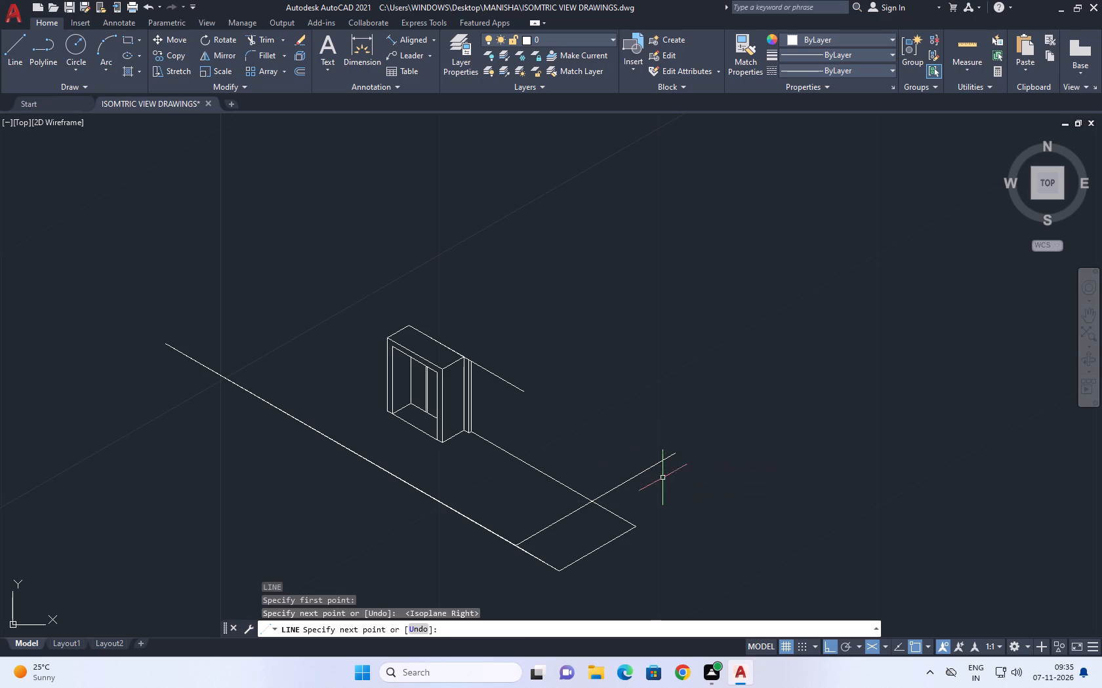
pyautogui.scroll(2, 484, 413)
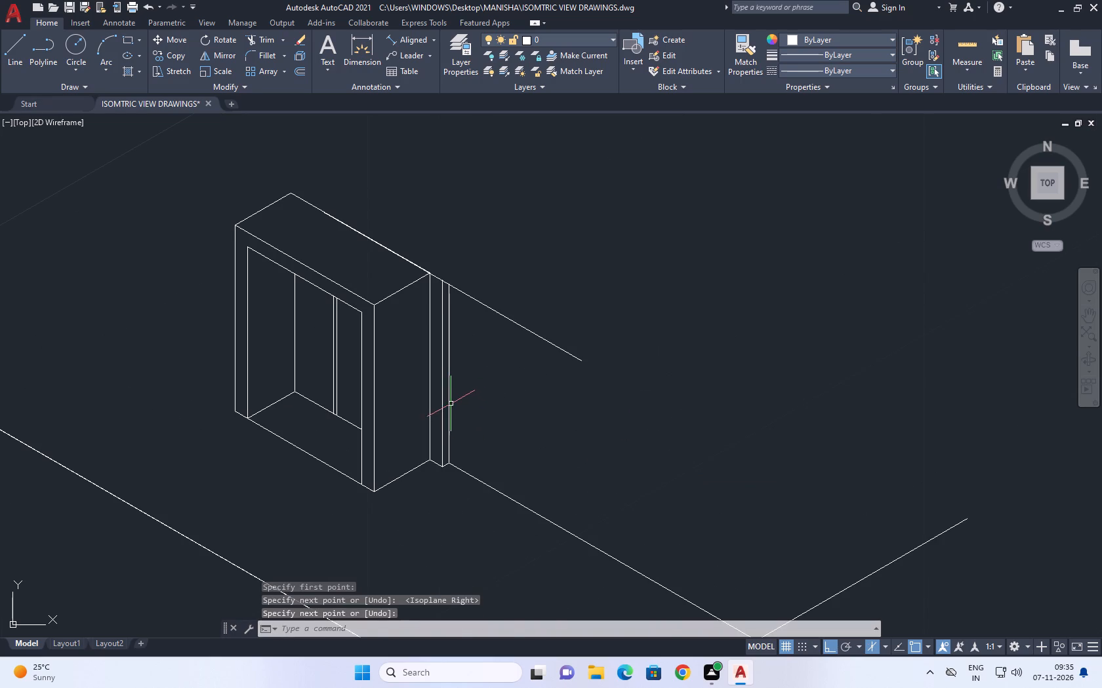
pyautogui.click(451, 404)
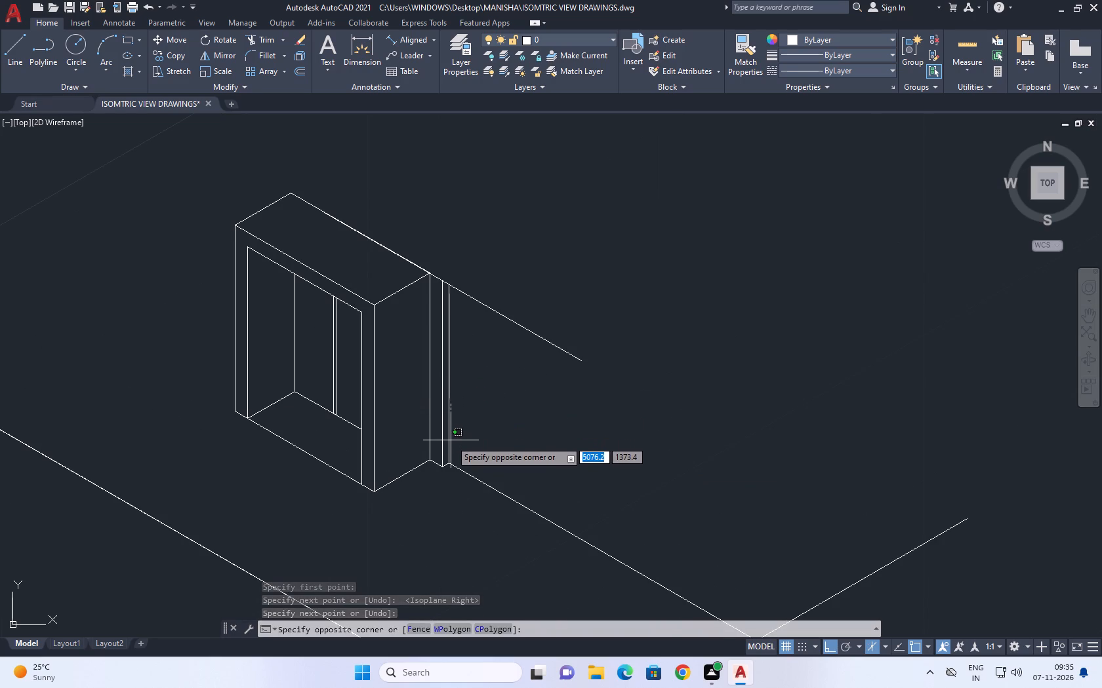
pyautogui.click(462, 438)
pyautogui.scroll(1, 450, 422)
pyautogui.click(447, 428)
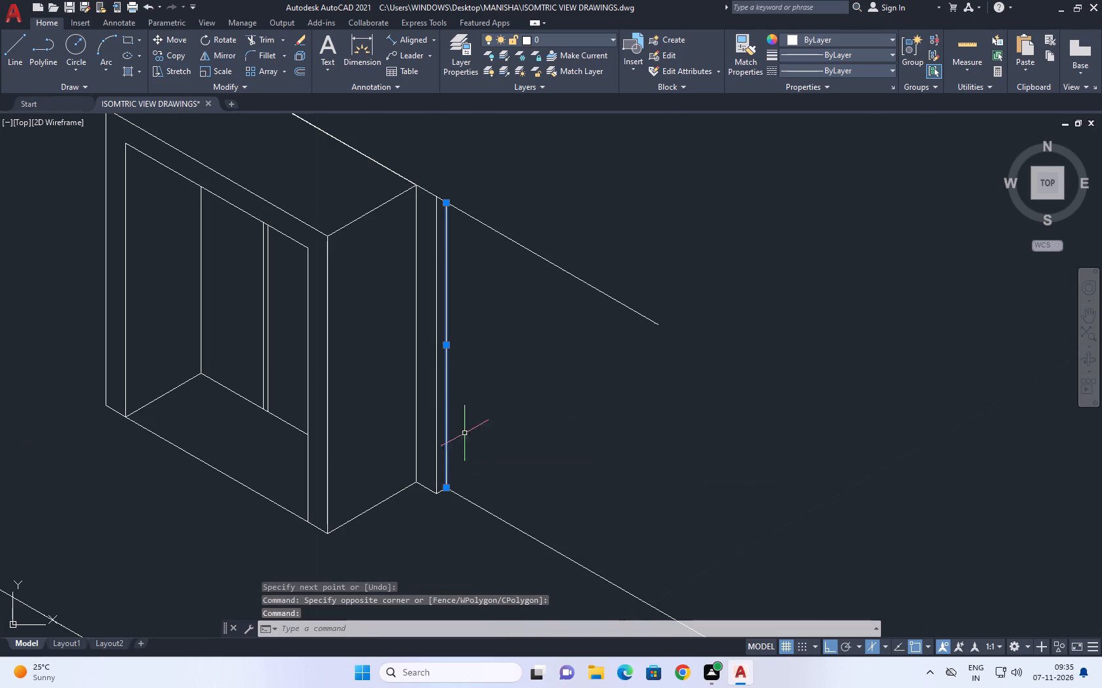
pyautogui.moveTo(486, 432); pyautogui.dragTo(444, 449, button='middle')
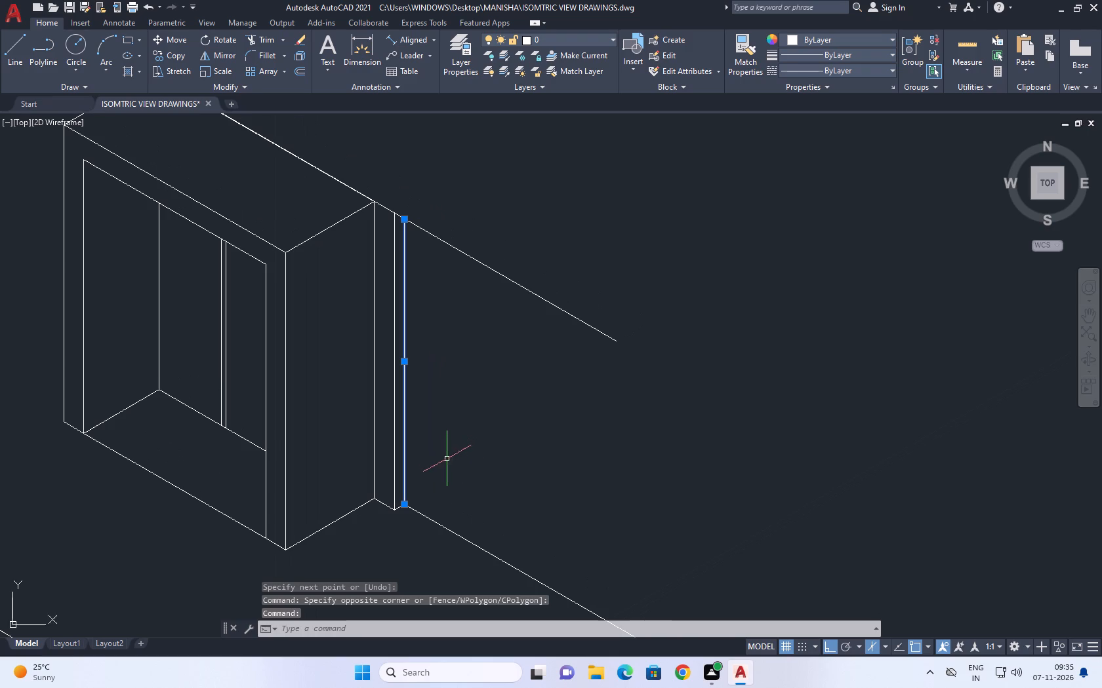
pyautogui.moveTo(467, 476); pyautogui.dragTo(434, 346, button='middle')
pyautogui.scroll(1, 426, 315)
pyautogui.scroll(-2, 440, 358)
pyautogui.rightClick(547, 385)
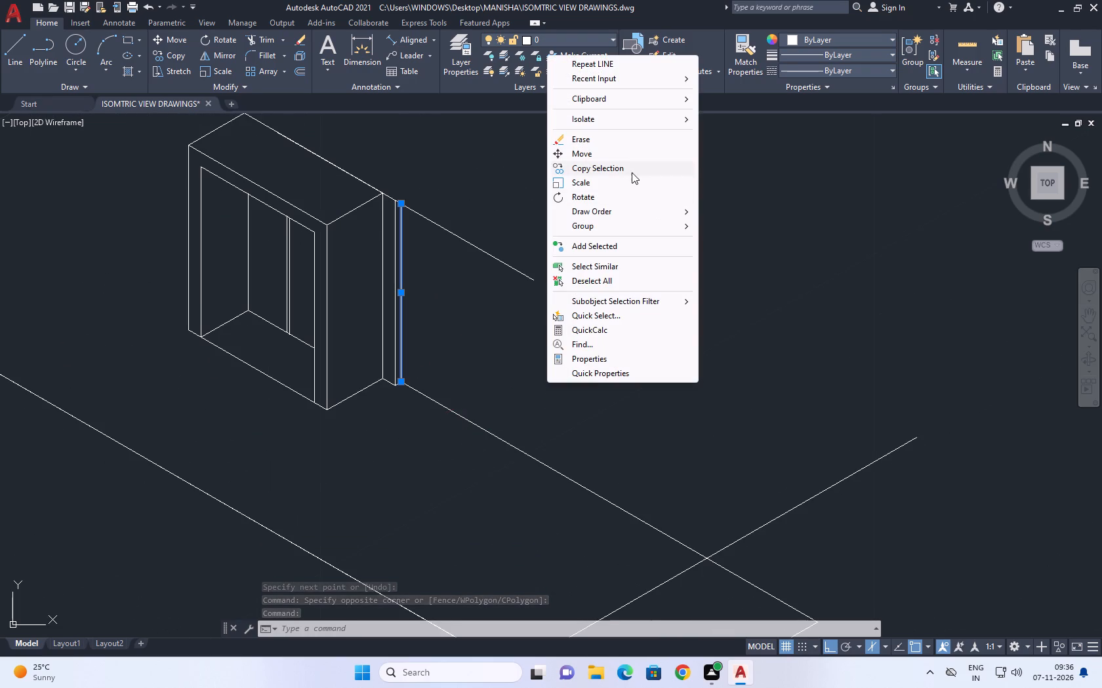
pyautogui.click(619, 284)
# Shorten the wall base line so that it ends at its intersection with the copied side line.
pyautogui.click(542, 434)
pyautogui.click(517, 457)
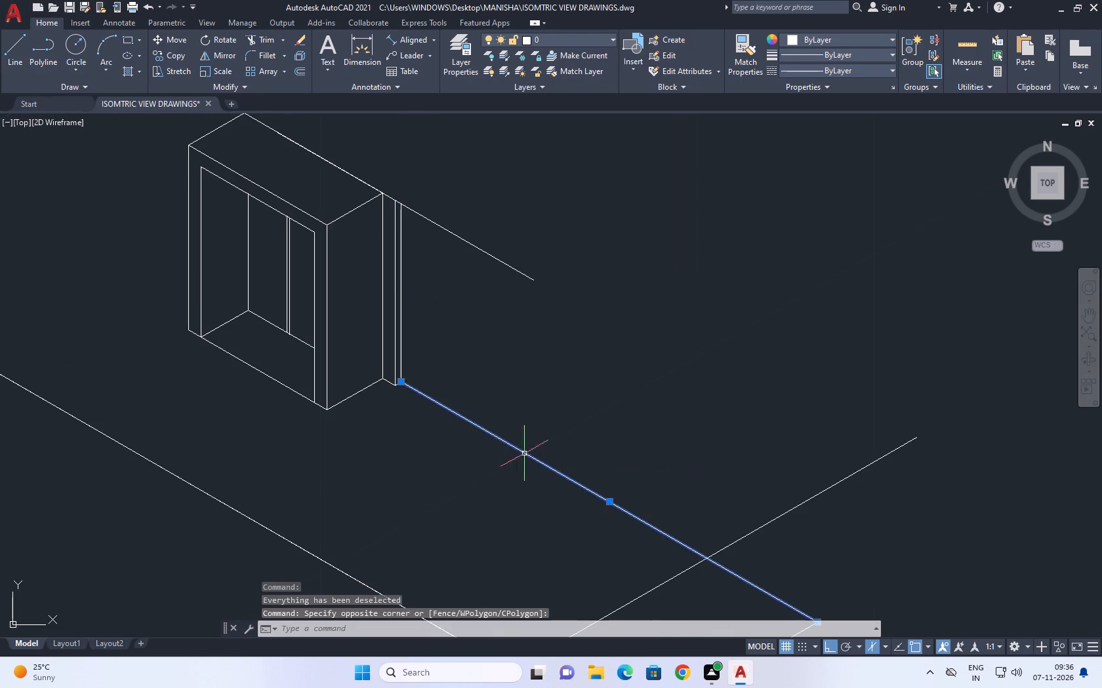
pyautogui.moveTo(570, 443); pyautogui.dragTo(533, 339, button='middle')
pyautogui.click(783, 522)
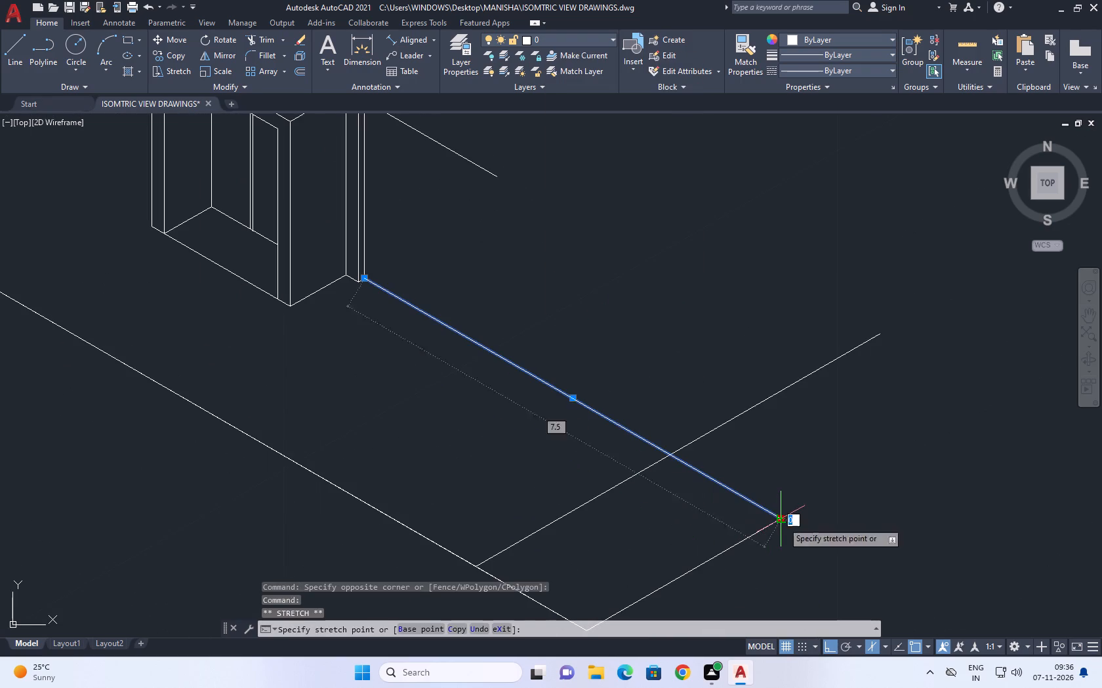
pyautogui.click(665, 458)
pyautogui.rightClick(710, 391)
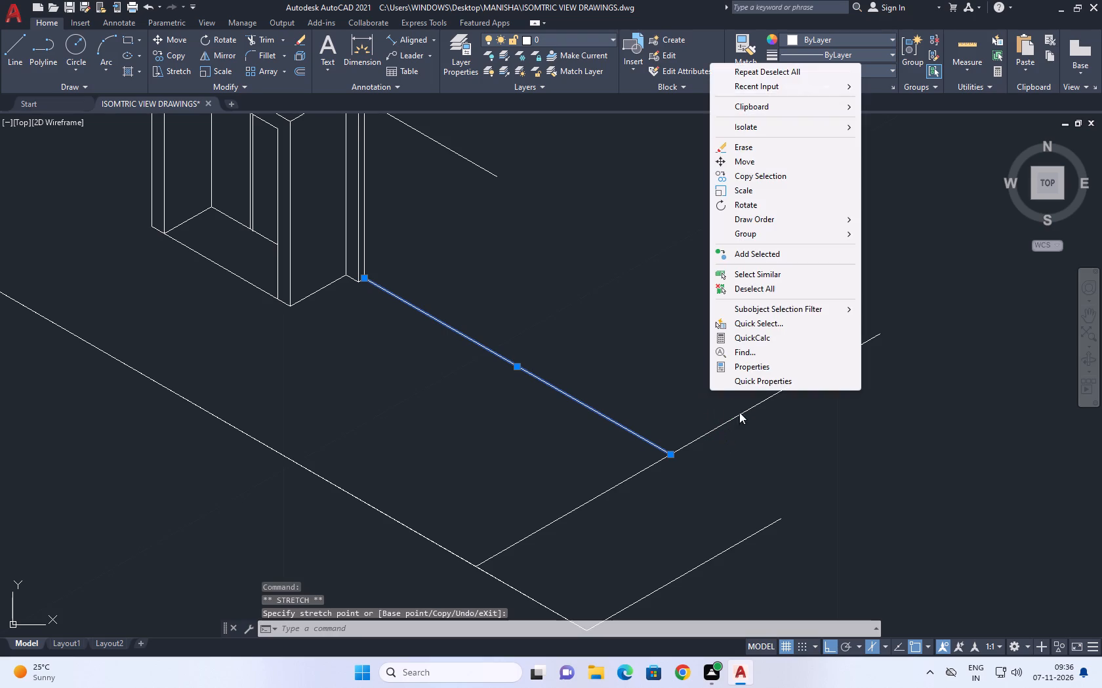
pyautogui.click(773, 282)
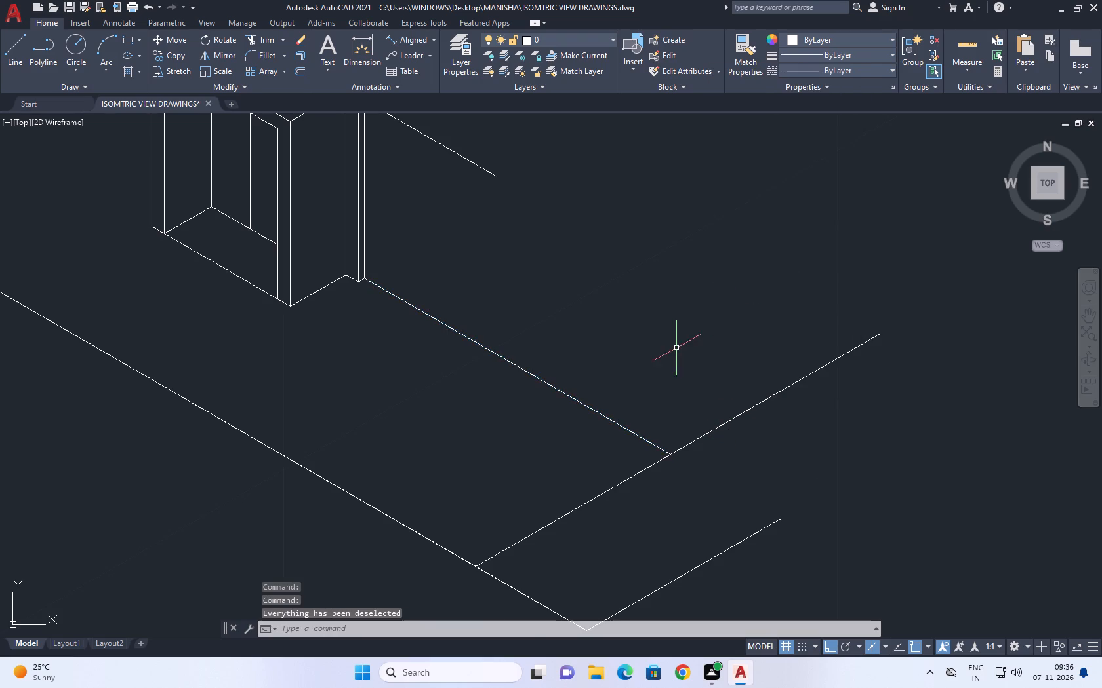
# Draw a 3.8-unit vertical line up from the wall base corner and continue it with a long top edge parallel to the wall base.
pyautogui.moveTo(676, 349); pyautogui.dragTo(682, 396, button='middle')
pyautogui.press('l')
pyautogui.press('space')
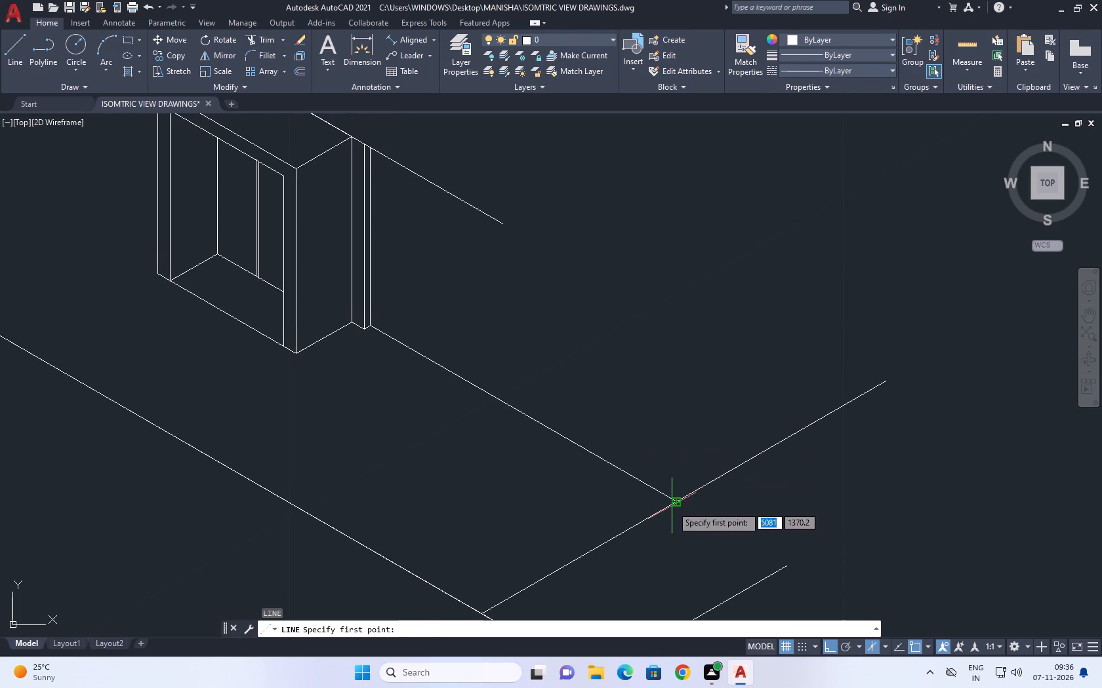
pyautogui.click(672, 505)
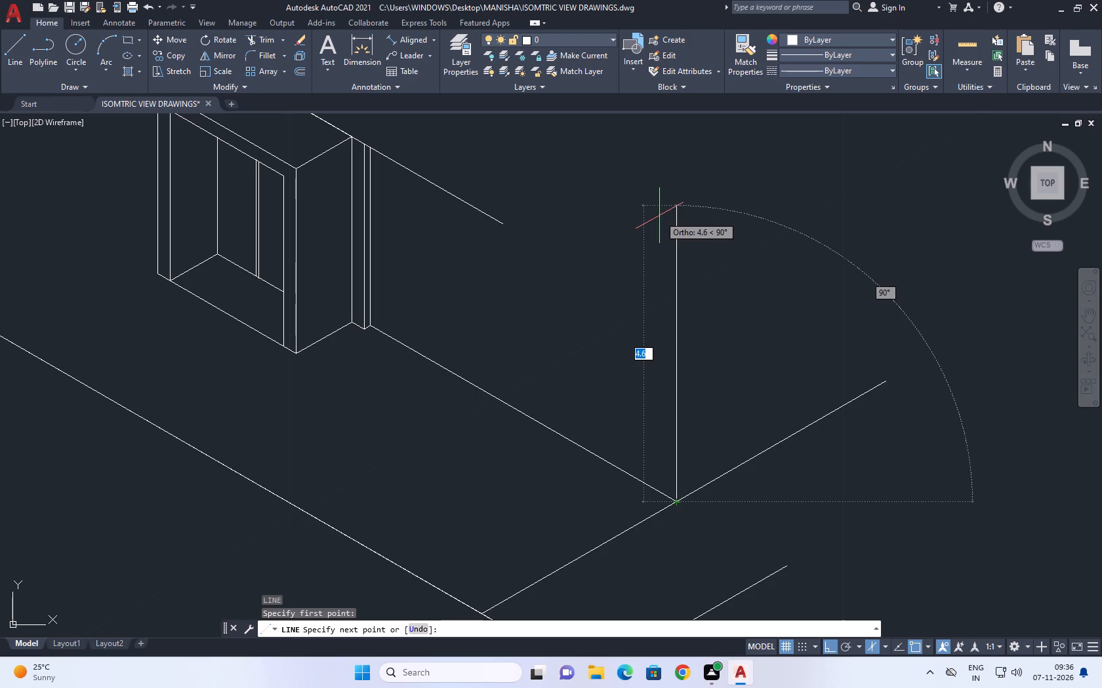
pyautogui.scroll(-1, 657, 218)
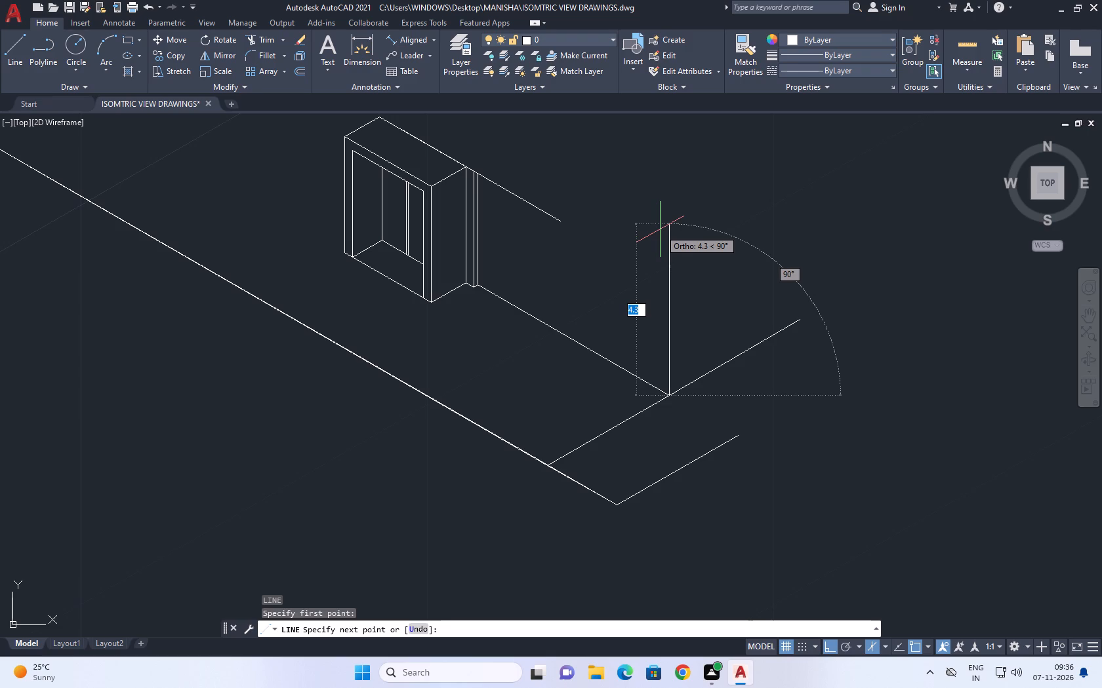
pyautogui.write('3.8')
pyautogui.press('Return')
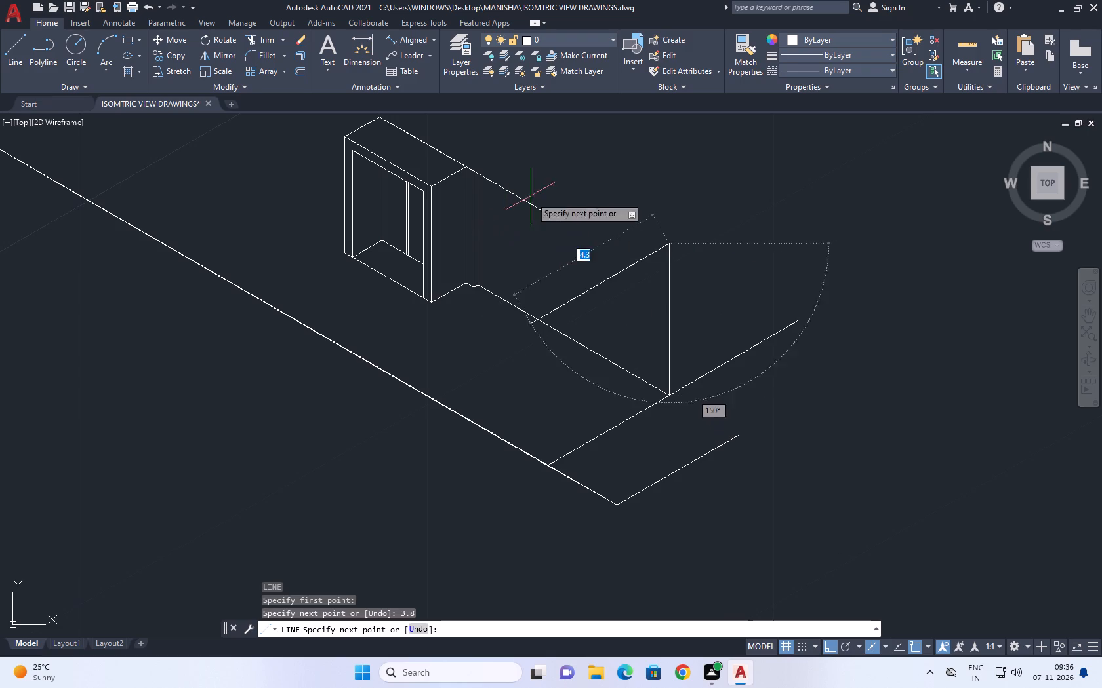
pyautogui.press('F5')
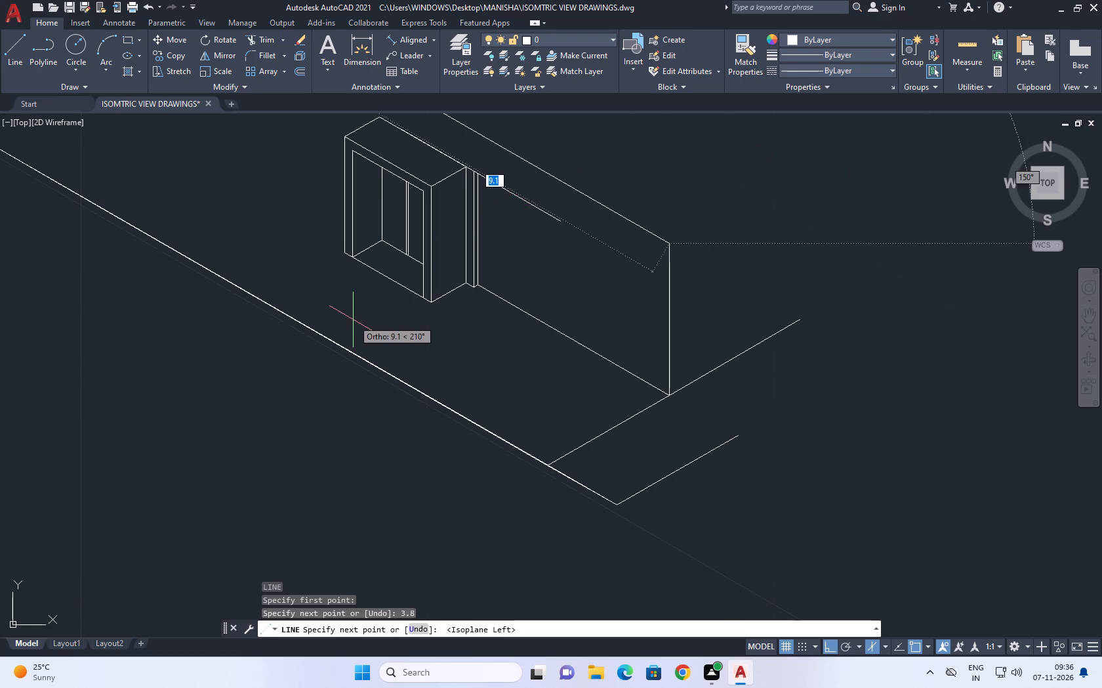
pyautogui.moveTo(399, 264); pyautogui.dragTo(441, 390, button='middle')
pyautogui.click(302, 176)
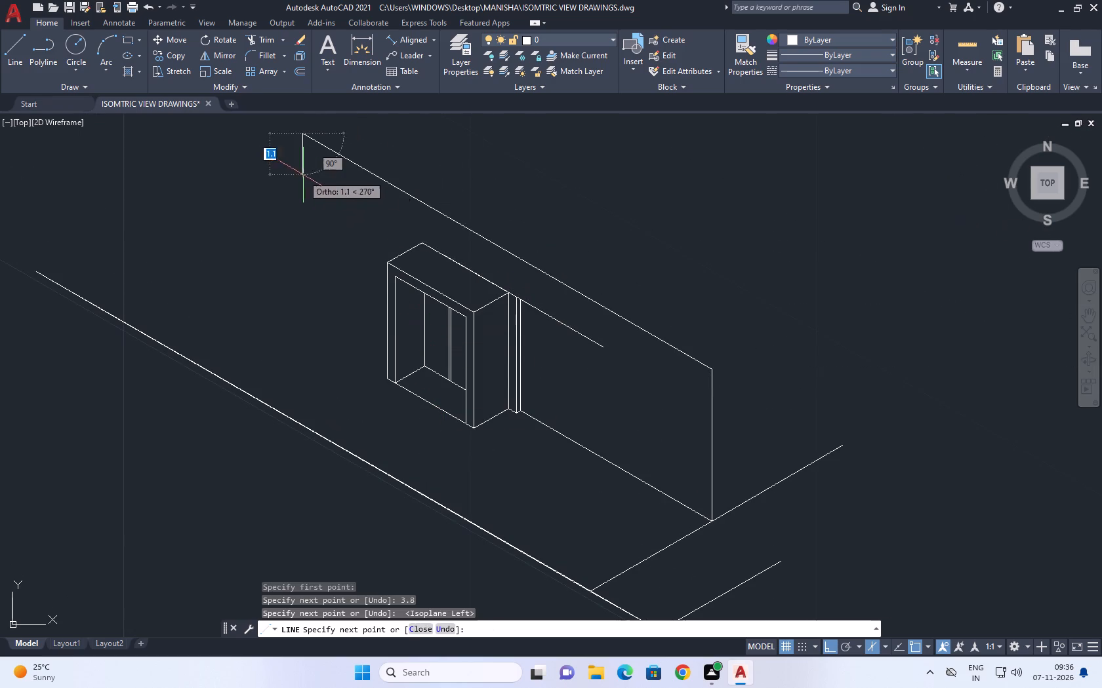
pyautogui.press('space')
# Erase the extra line running along the framed opening's rear top edge and past its side posts.
pyautogui.scroll(2, 531, 303)
pyautogui.moveTo(581, 316); pyautogui.dragTo(581, 322)
pyautogui.moveTo(564, 371); pyautogui.dragTo(563, 377)
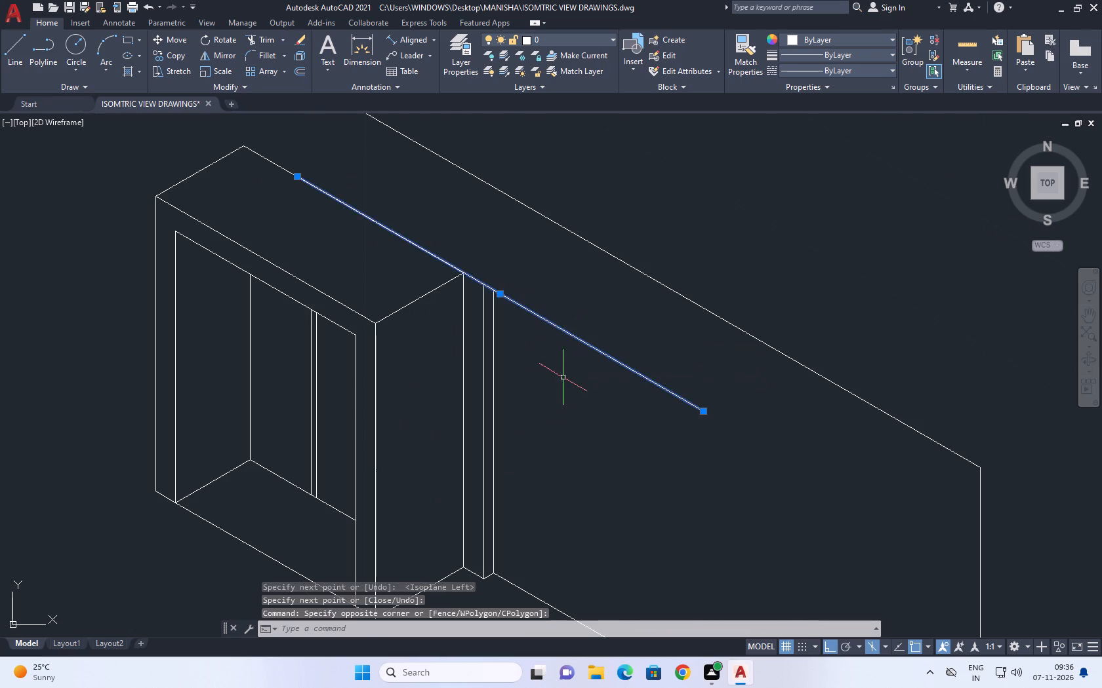
pyautogui.scroll(-1, 557, 367)
pyautogui.moveTo(573, 366); pyautogui.dragTo(579, 389, button='middle')
pyautogui.press('Delete')
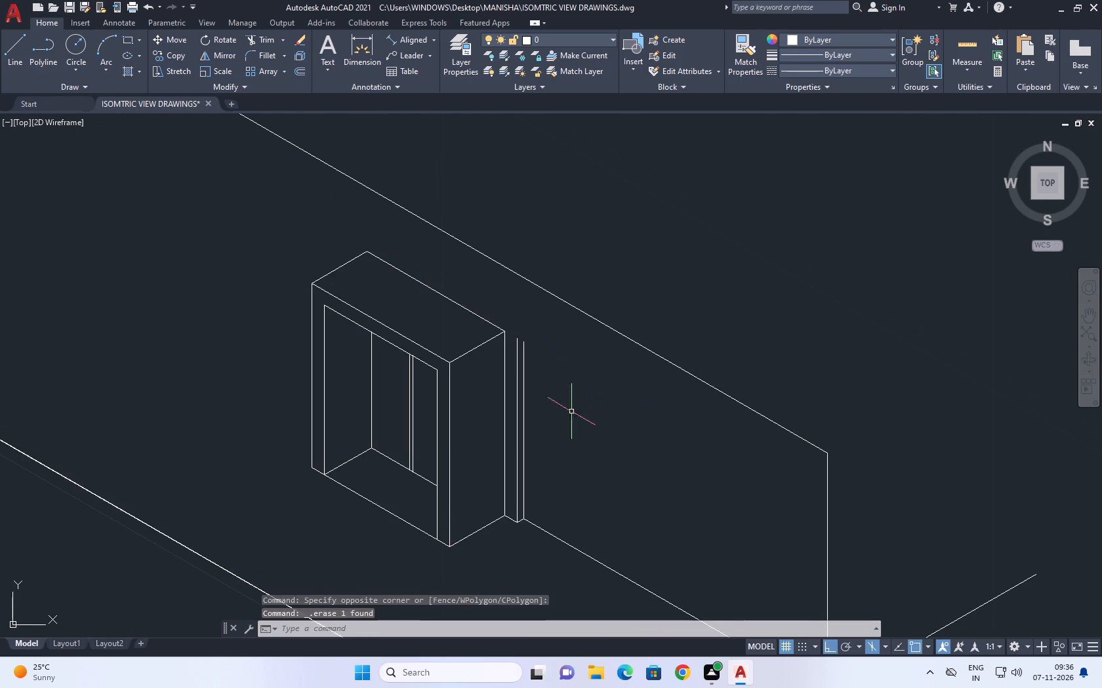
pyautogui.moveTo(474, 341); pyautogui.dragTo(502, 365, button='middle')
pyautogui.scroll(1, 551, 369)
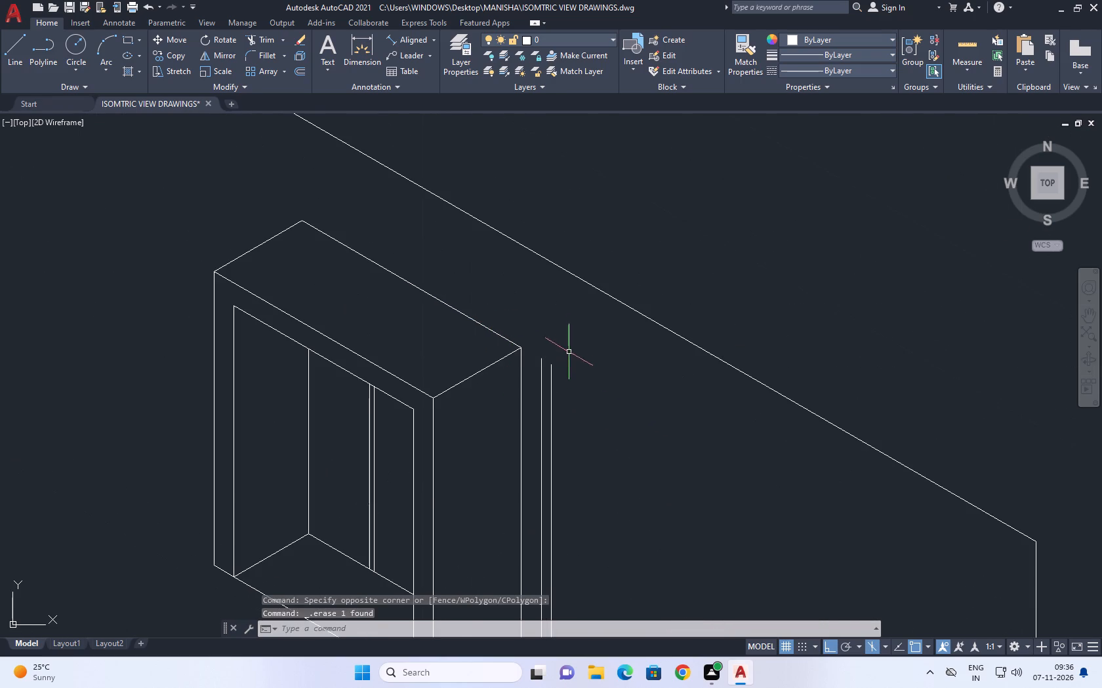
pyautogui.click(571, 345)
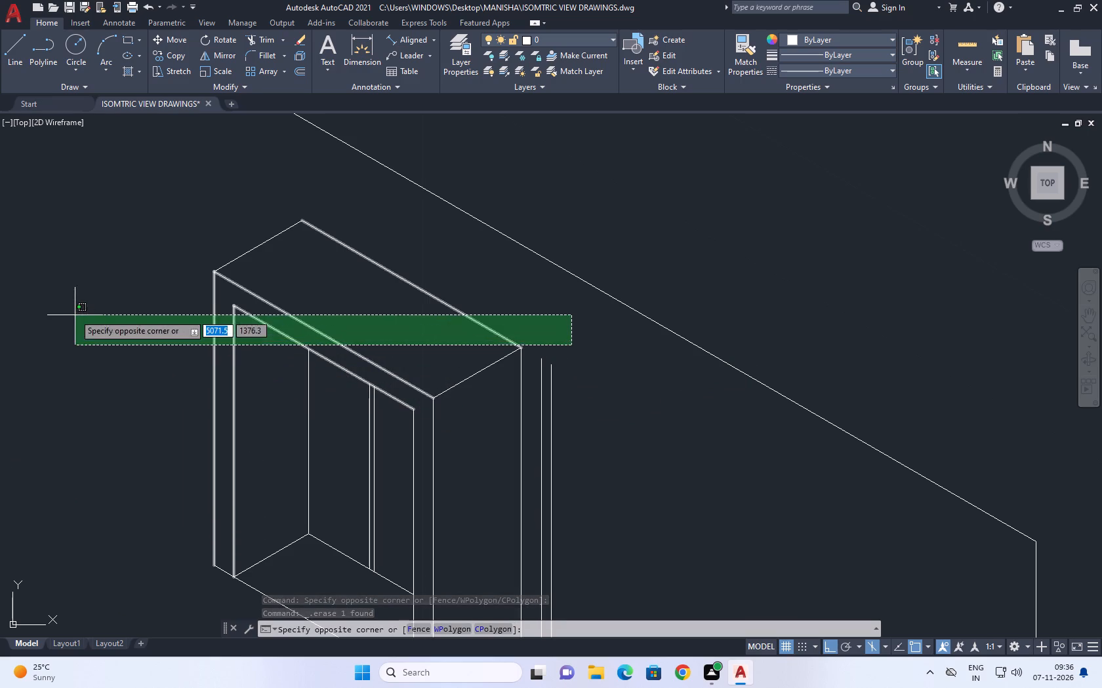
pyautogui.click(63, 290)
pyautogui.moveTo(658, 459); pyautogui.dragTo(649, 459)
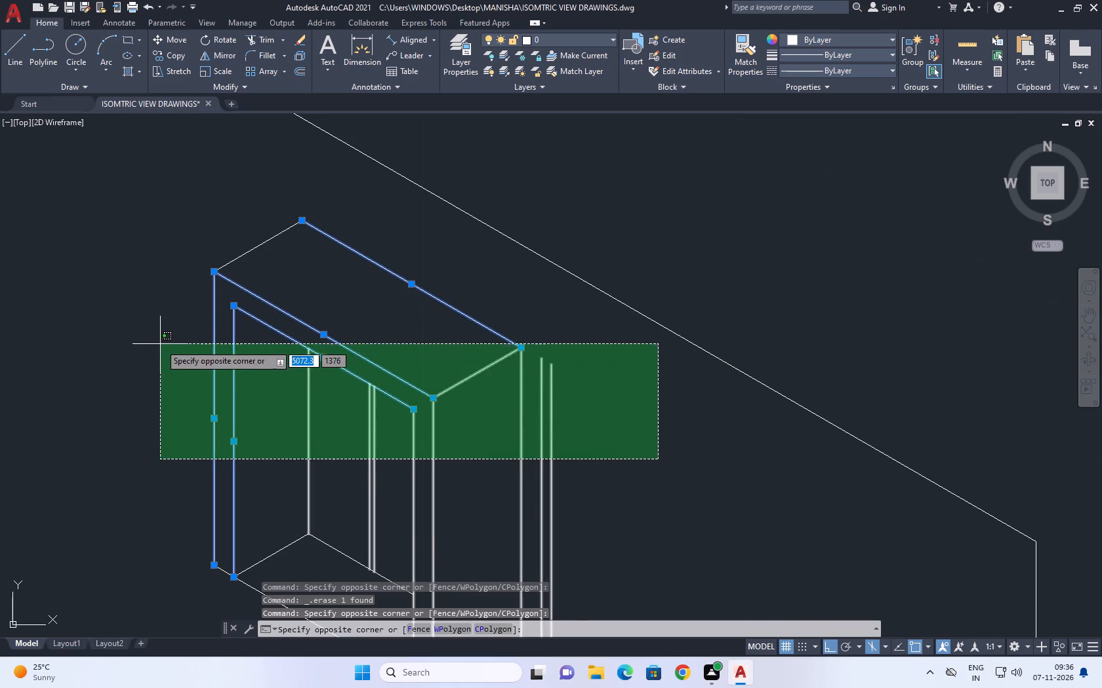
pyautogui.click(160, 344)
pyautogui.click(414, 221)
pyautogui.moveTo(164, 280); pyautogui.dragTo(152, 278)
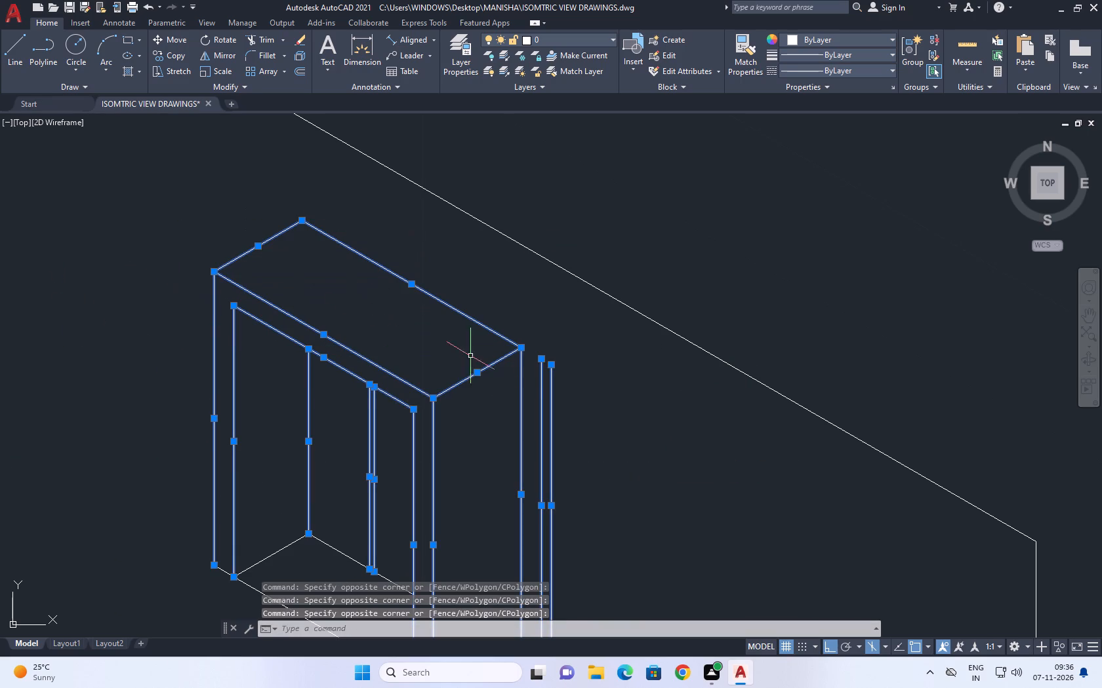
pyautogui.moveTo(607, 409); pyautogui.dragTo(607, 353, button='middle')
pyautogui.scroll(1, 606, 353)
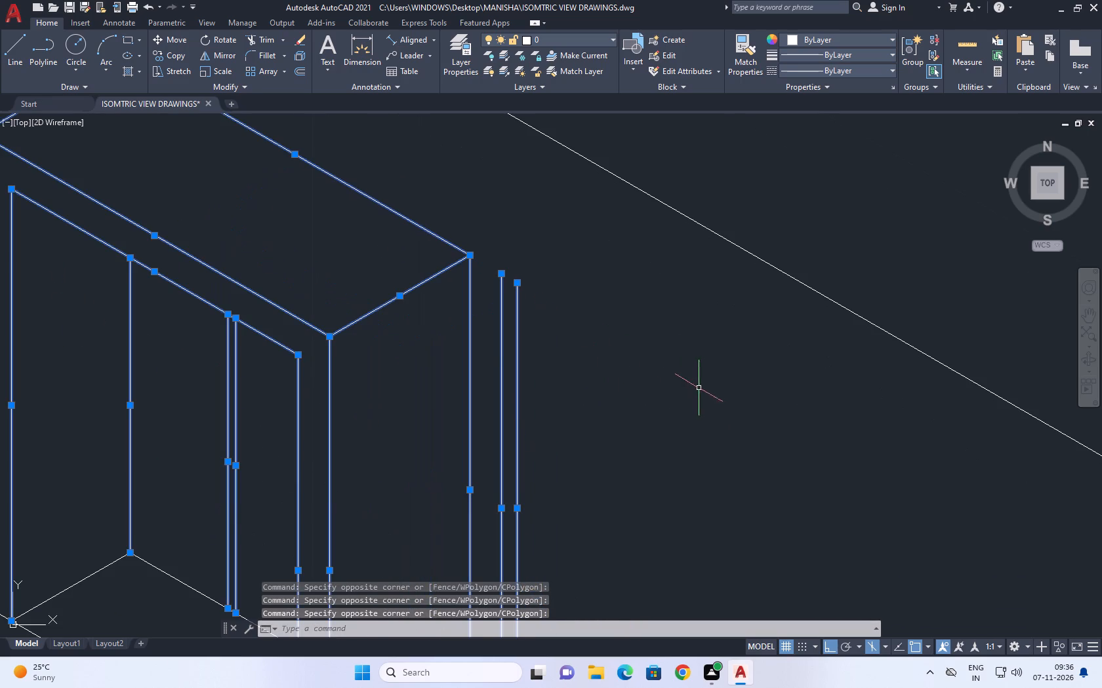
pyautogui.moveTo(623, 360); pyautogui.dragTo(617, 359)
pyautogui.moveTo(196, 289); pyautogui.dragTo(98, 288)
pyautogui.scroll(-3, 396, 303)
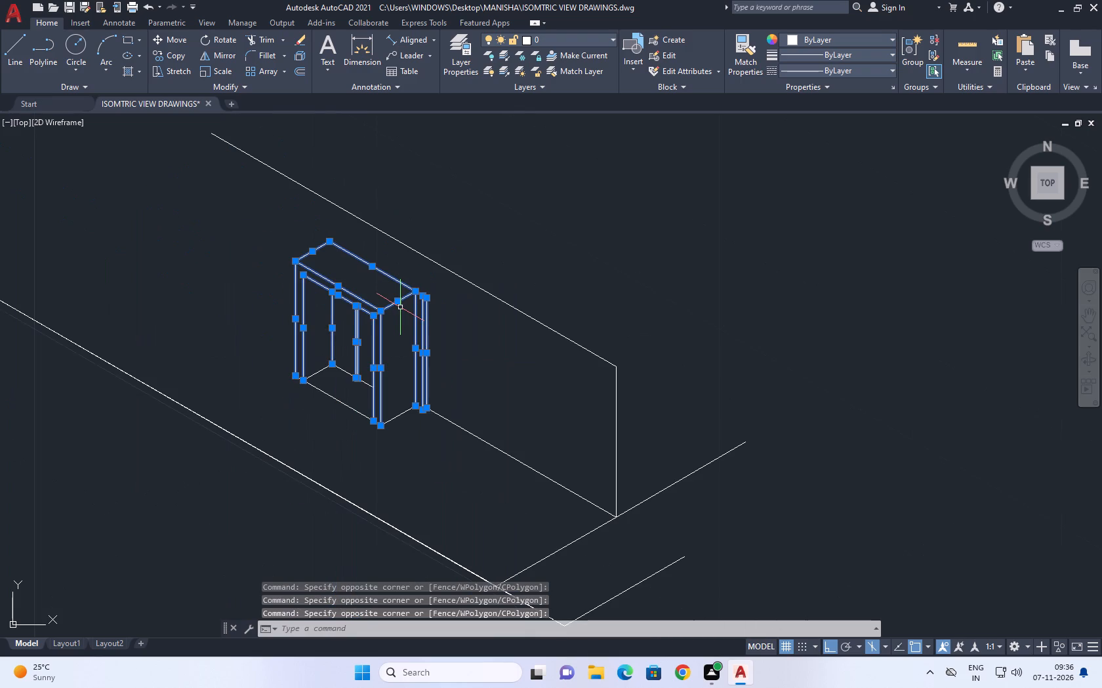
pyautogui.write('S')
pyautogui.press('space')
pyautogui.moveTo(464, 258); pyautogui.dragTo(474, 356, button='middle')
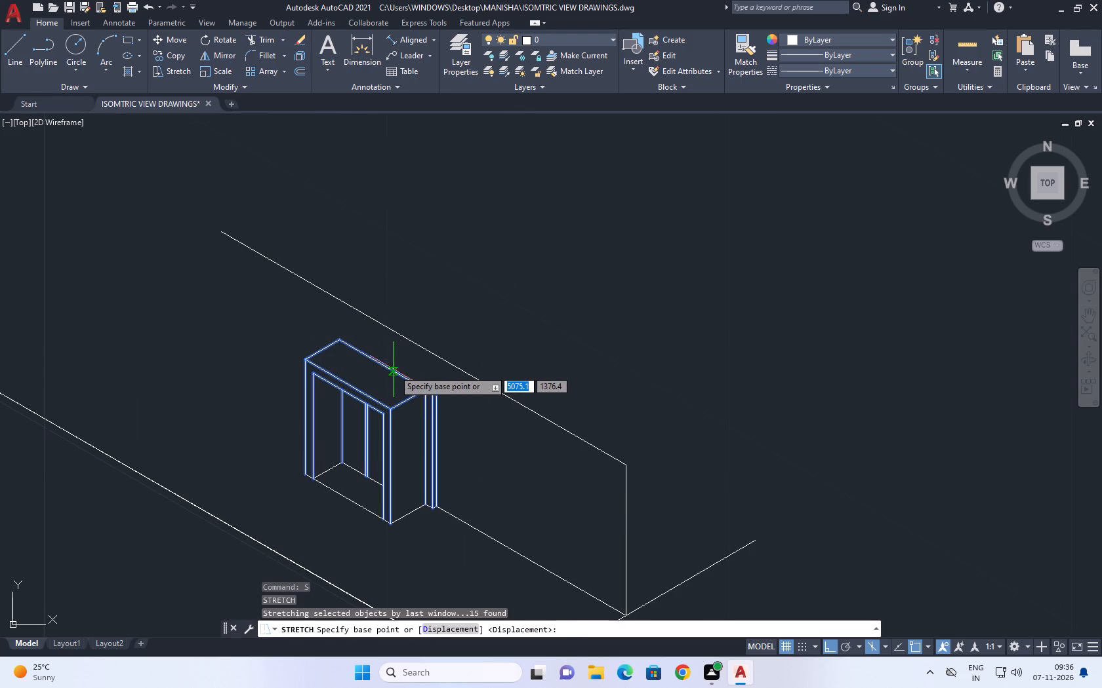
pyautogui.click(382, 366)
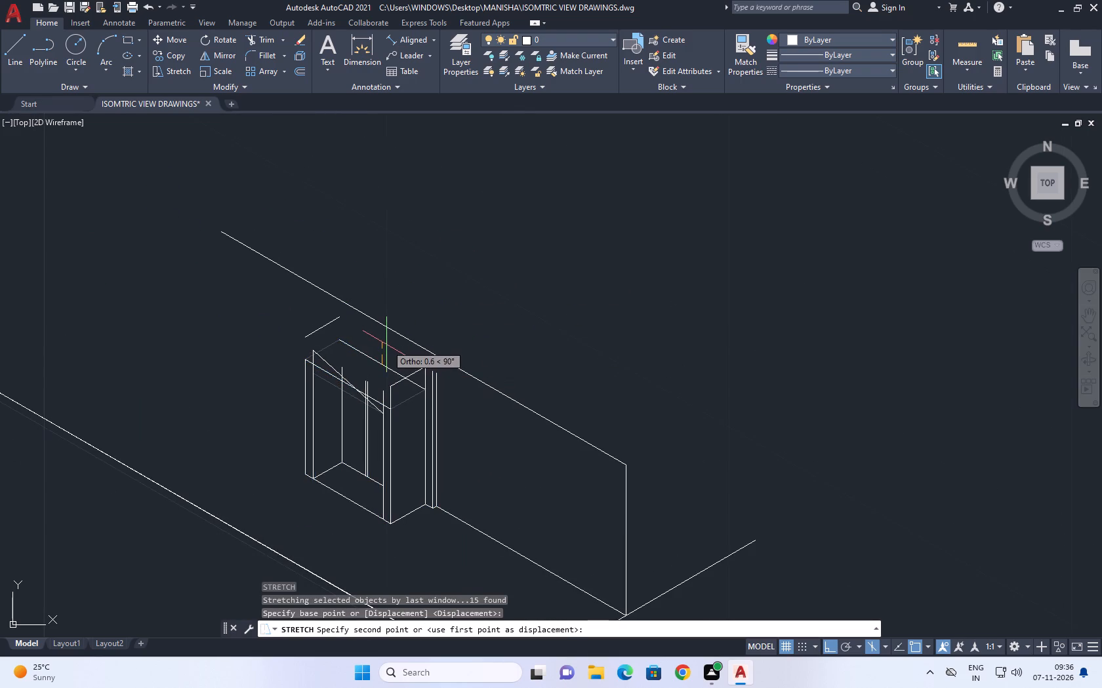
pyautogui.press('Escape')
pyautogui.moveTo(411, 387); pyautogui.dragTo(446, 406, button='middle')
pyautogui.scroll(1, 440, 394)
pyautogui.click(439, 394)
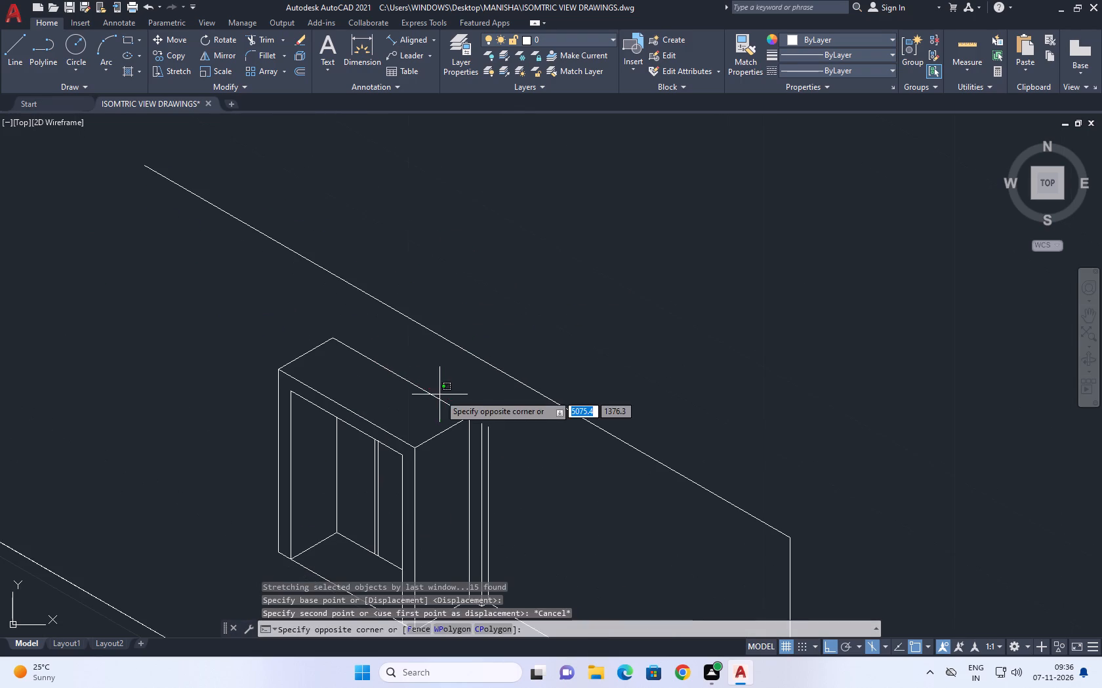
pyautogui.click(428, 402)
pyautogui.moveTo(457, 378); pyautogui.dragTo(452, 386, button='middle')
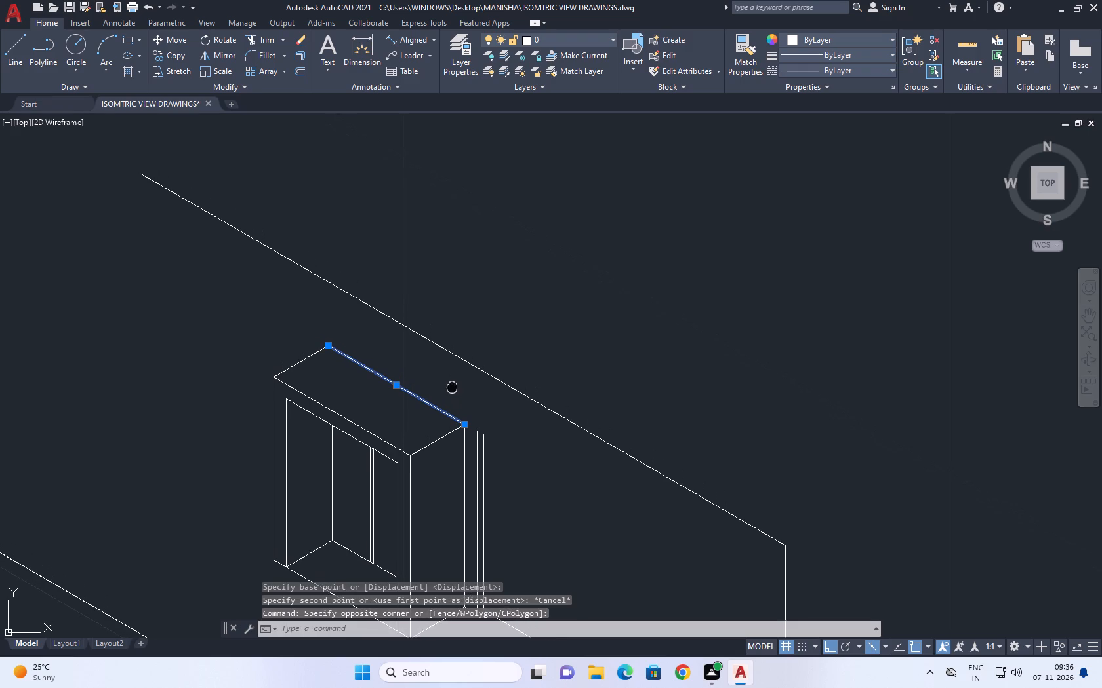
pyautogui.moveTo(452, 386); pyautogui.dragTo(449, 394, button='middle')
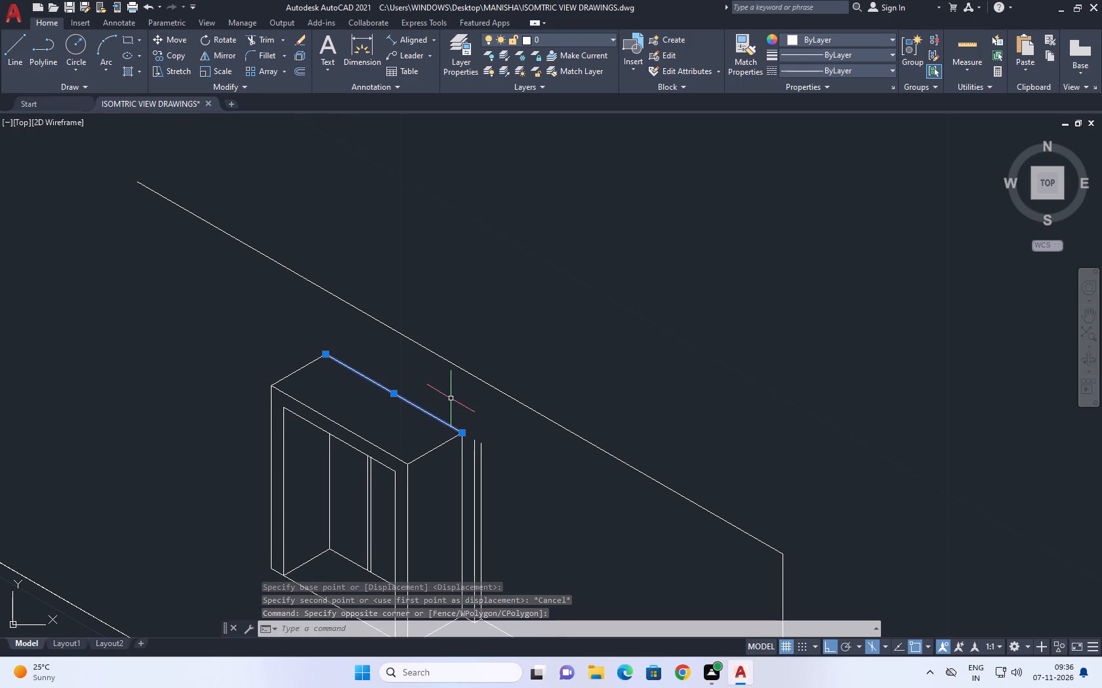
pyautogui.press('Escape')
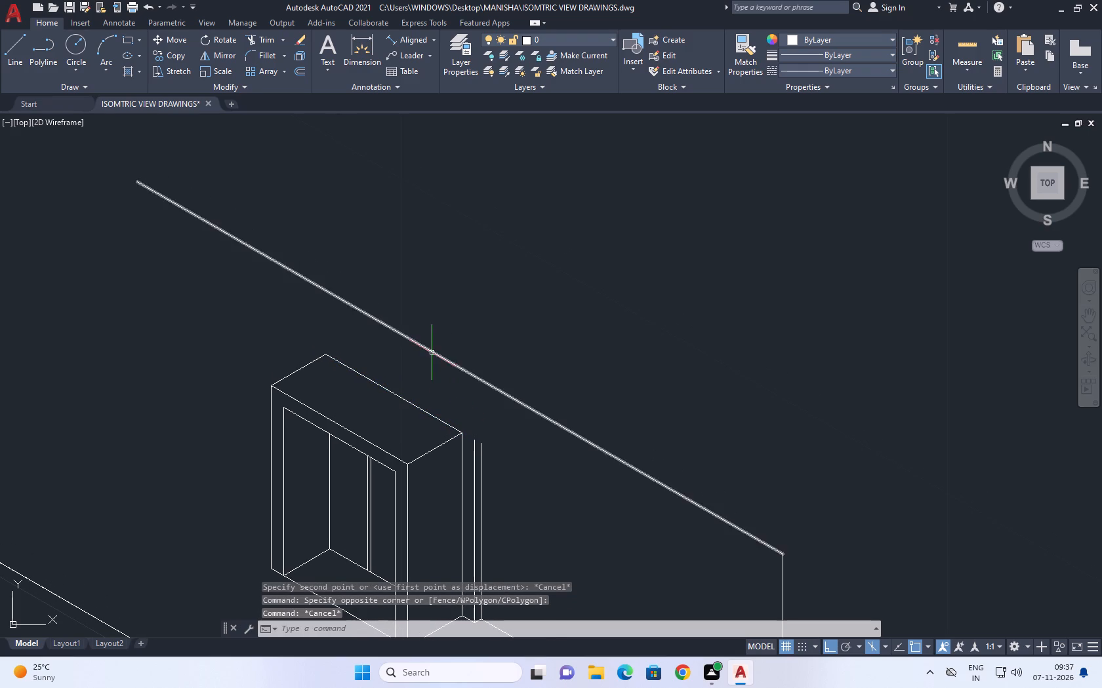
# Copy the wall's long top edge 0.226 units downward to add a parallel line beneath it.
pyautogui.click(432, 353)
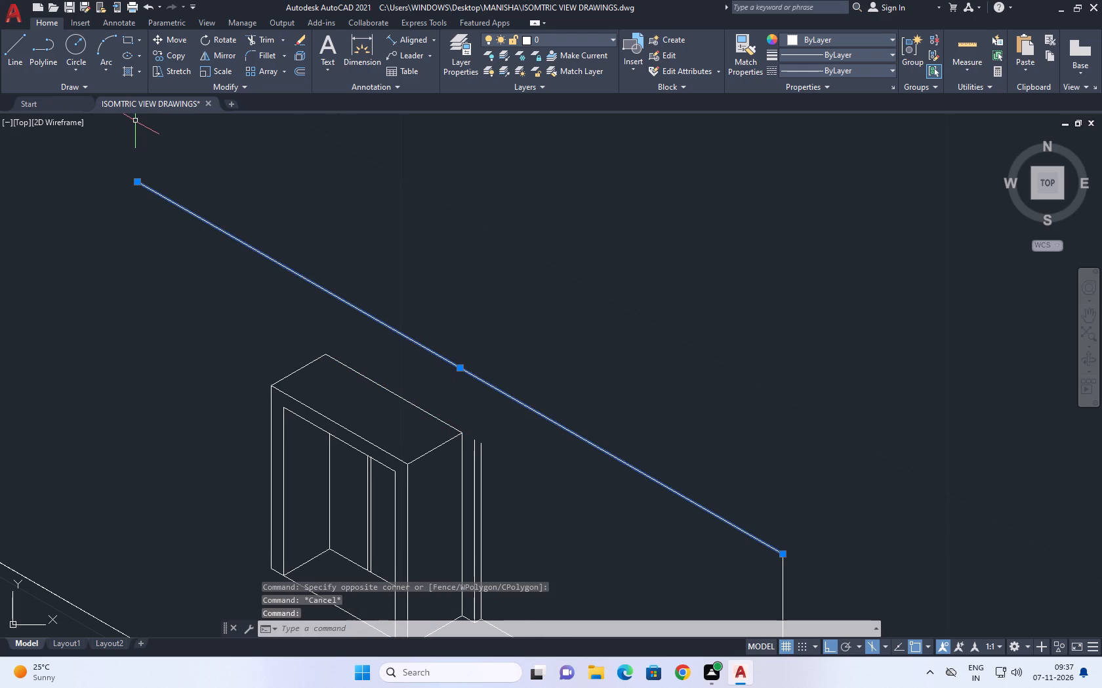
pyautogui.click(182, 59)
pyautogui.click(409, 370)
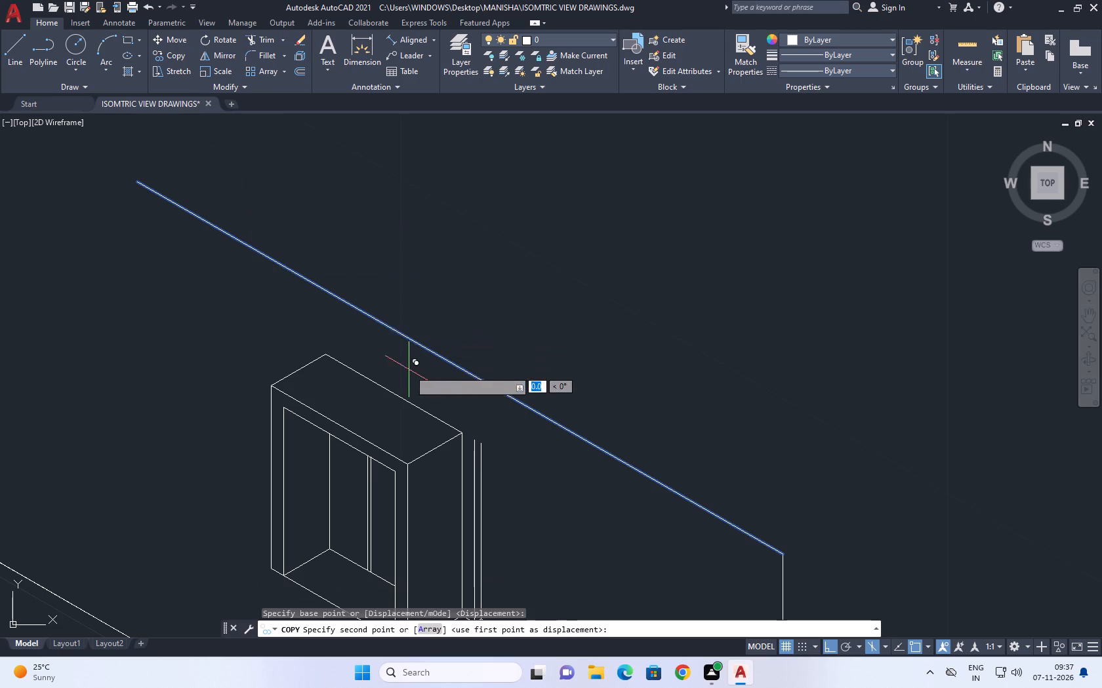
pyautogui.write('0.226')
pyautogui.press('Return')
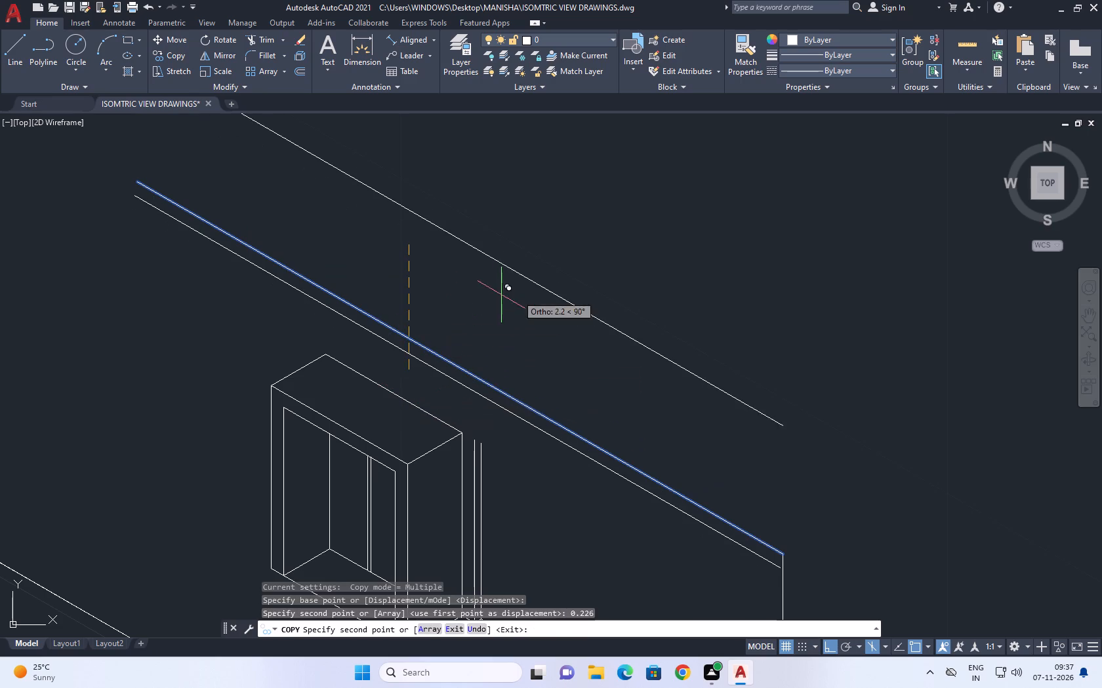
pyautogui.rightClick(520, 295)
pyautogui.click(548, 316)
# Move the framed opening's rear top edge up onto the lower of the two parallel wall lines.
pyautogui.moveTo(485, 395); pyautogui.dragTo(468, 392, button='middle')
pyautogui.moveTo(454, 443); pyautogui.dragTo(497, 411, button='middle')
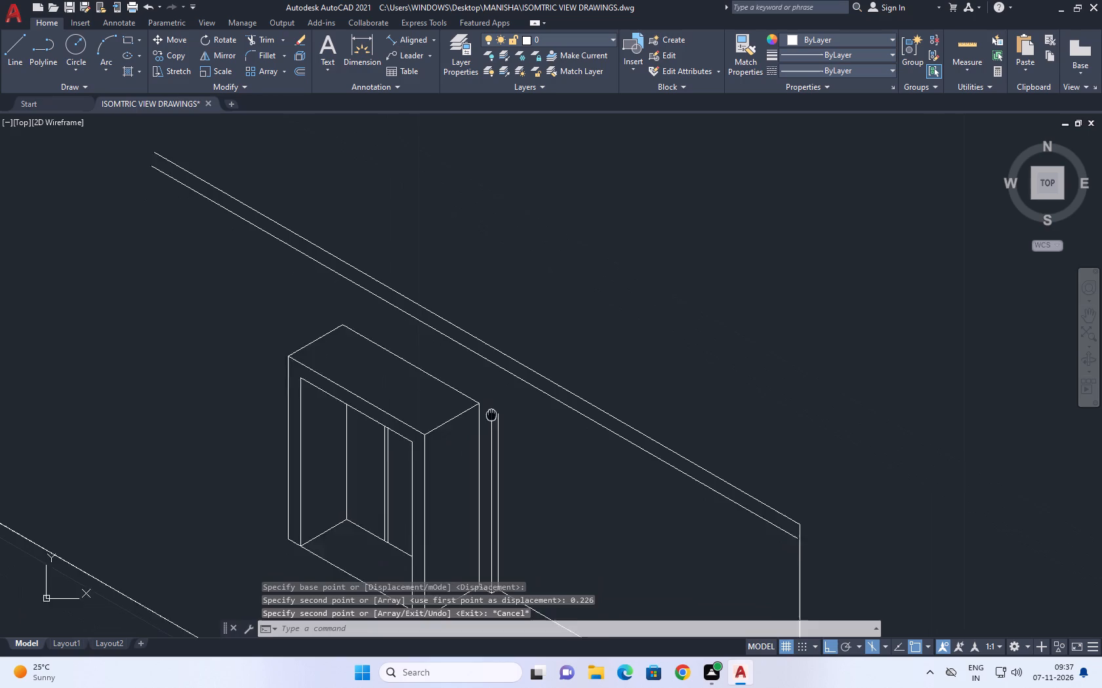
pyautogui.moveTo(497, 411); pyautogui.dragTo(524, 392, button='middle')
pyautogui.click(478, 350)
pyautogui.click(468, 362)
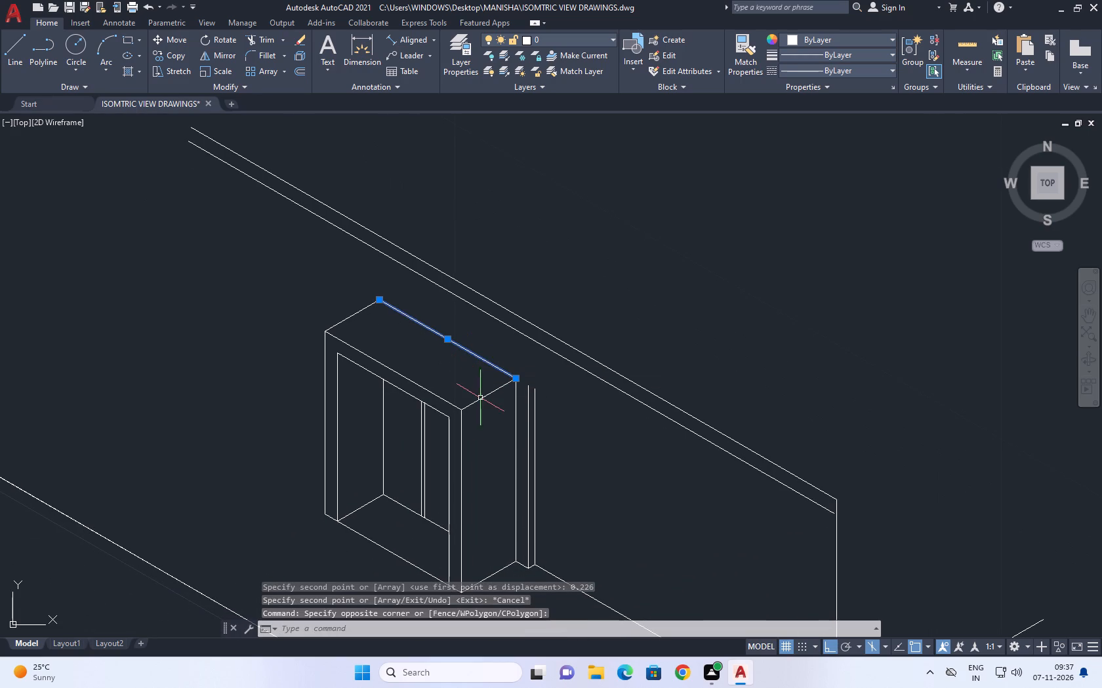
pyautogui.scroll(-1, 287, 290)
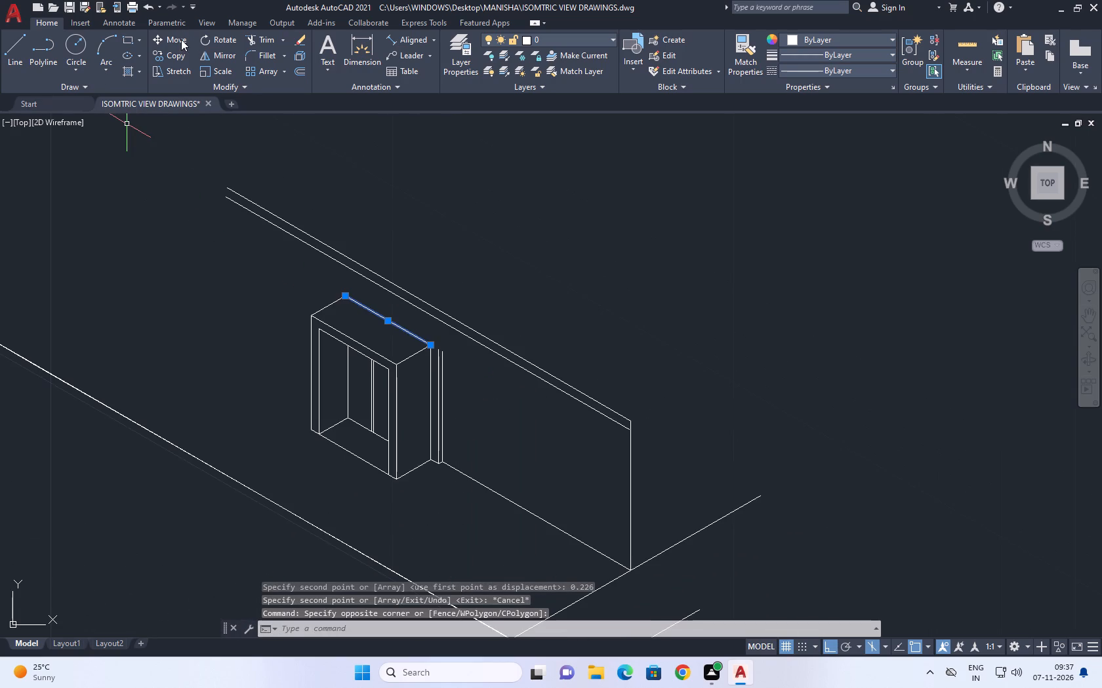
pyautogui.click(181, 39)
pyautogui.click(386, 319)
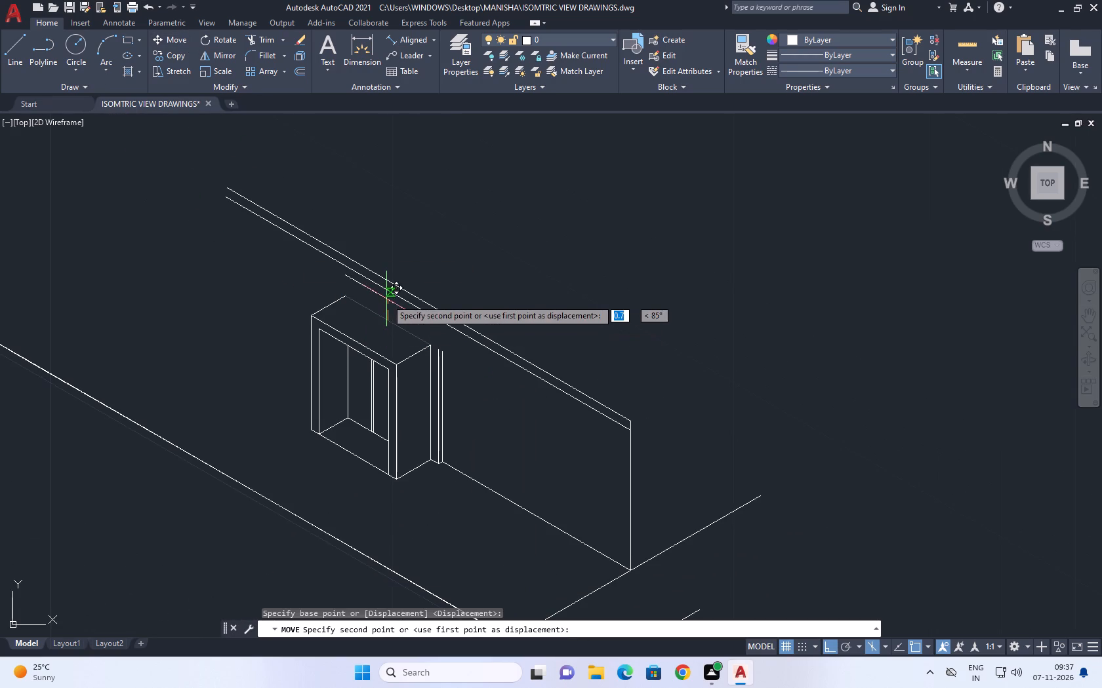
pyautogui.click(387, 293)
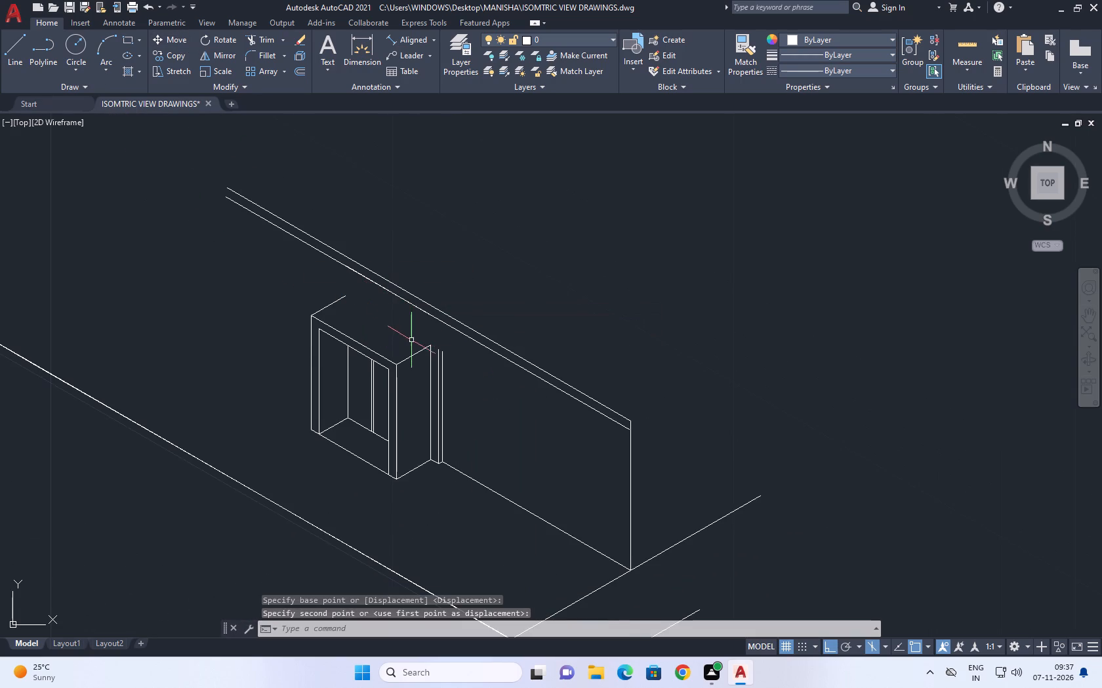
# Extend the framed opening's rear right vertical edge up to the lower parallel wall line.
pyautogui.scroll(1, 413, 342)
pyautogui.press('e')
pyautogui.press('x')
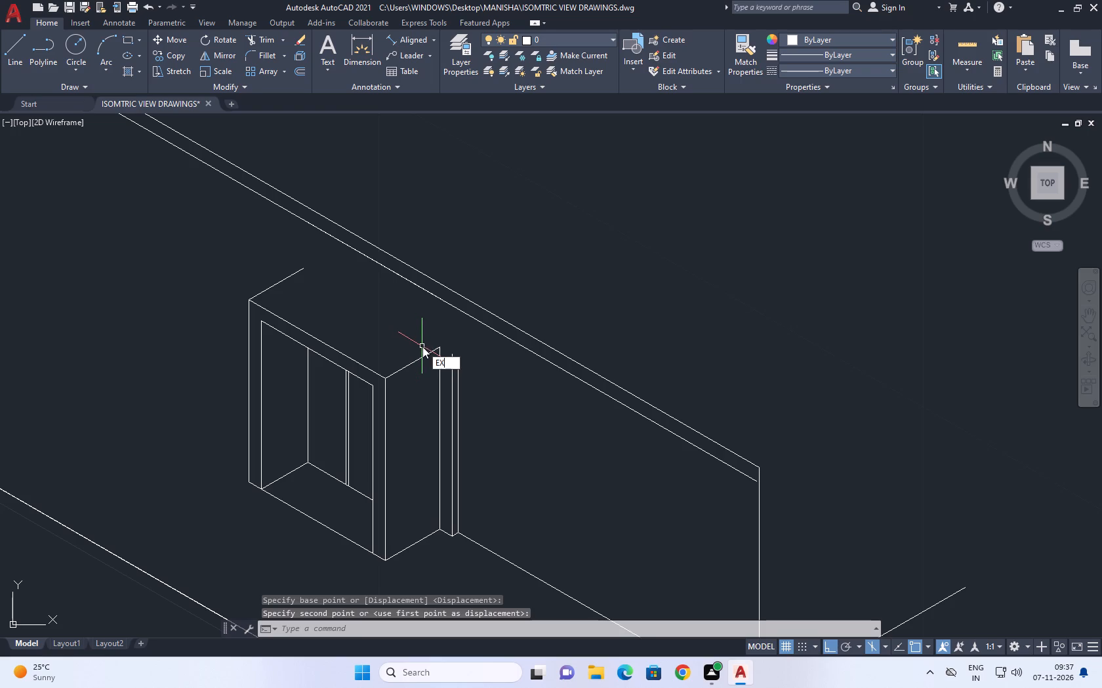
pyautogui.press('space')
pyautogui.click(437, 366)
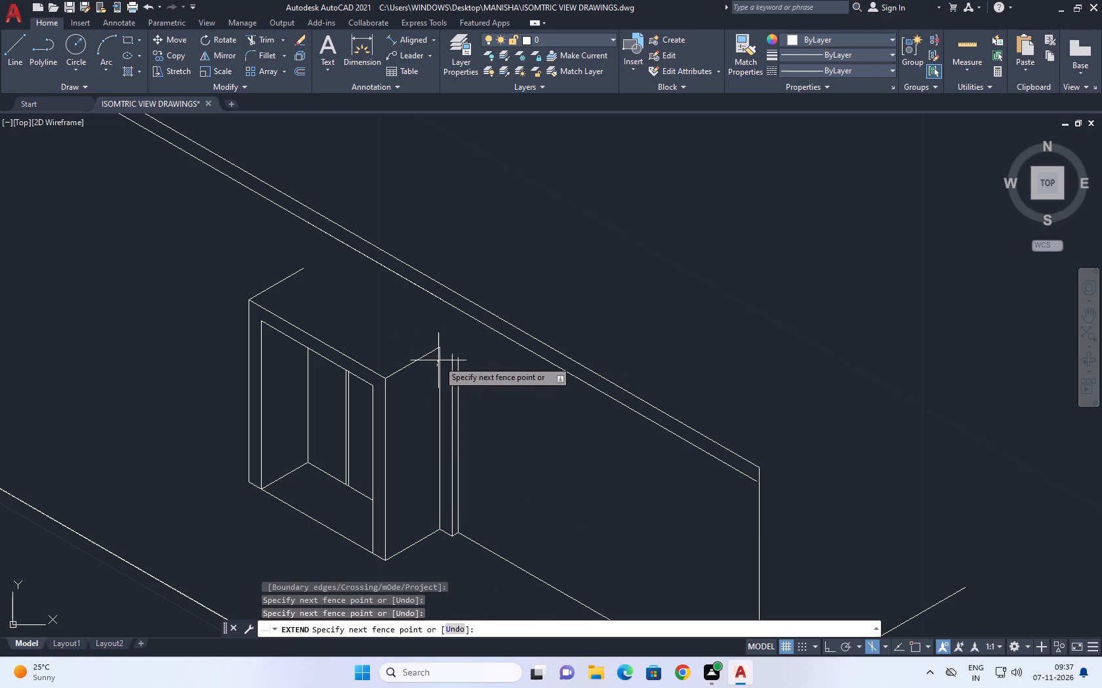
pyautogui.click(441, 360)
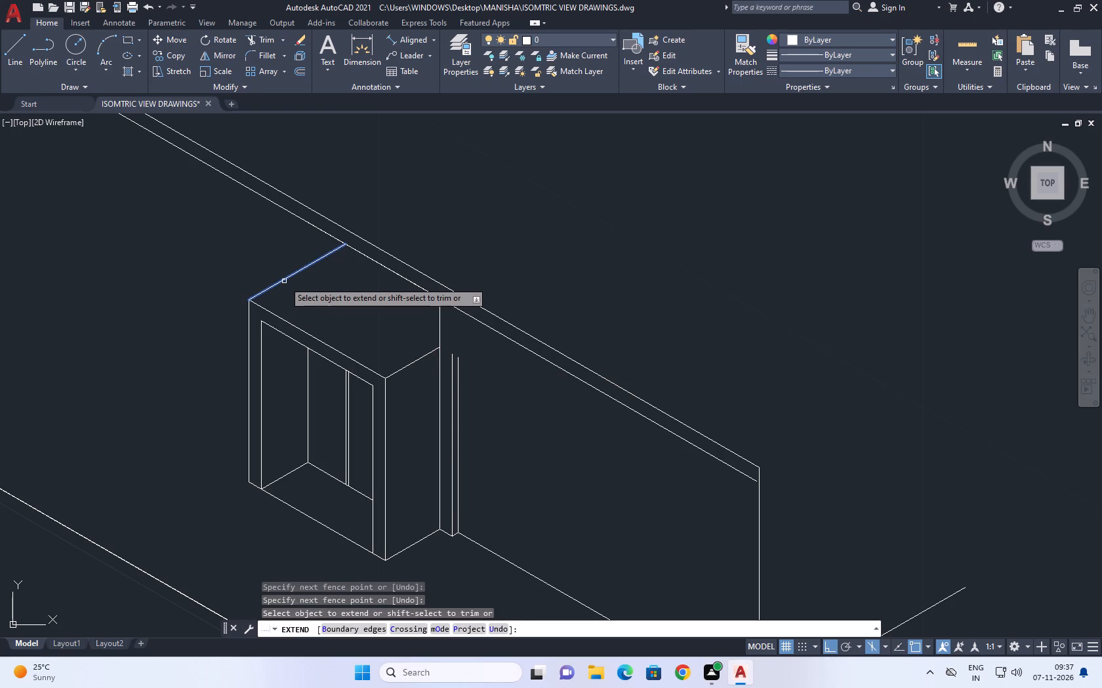
pyautogui.press('space')
# Move the opening's right side top edge up so its rear end meets the top of the extended rear vertical edge.
pyautogui.click(426, 356)
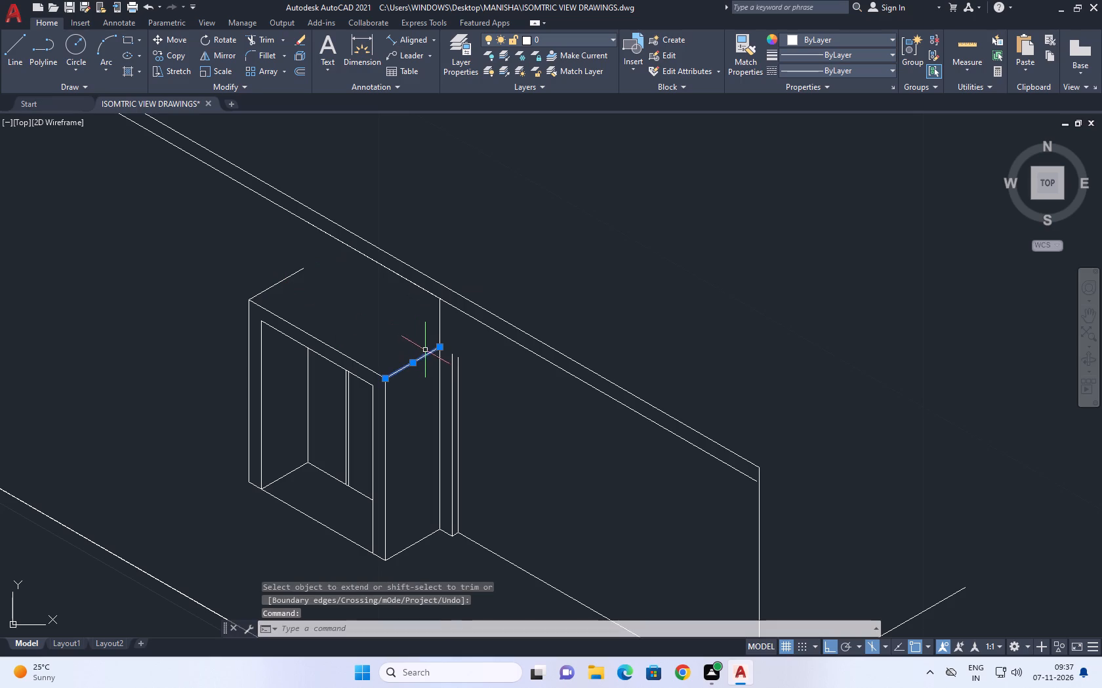
pyautogui.press('m')
pyautogui.press('space')
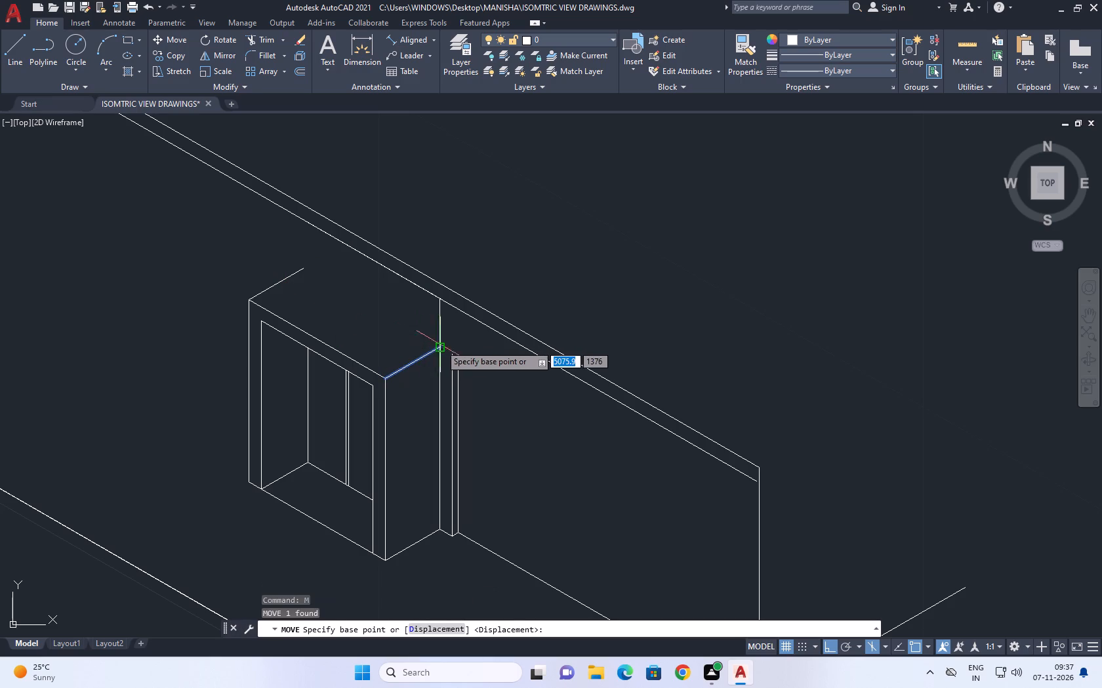
pyautogui.click(441, 345)
pyautogui.click(441, 297)
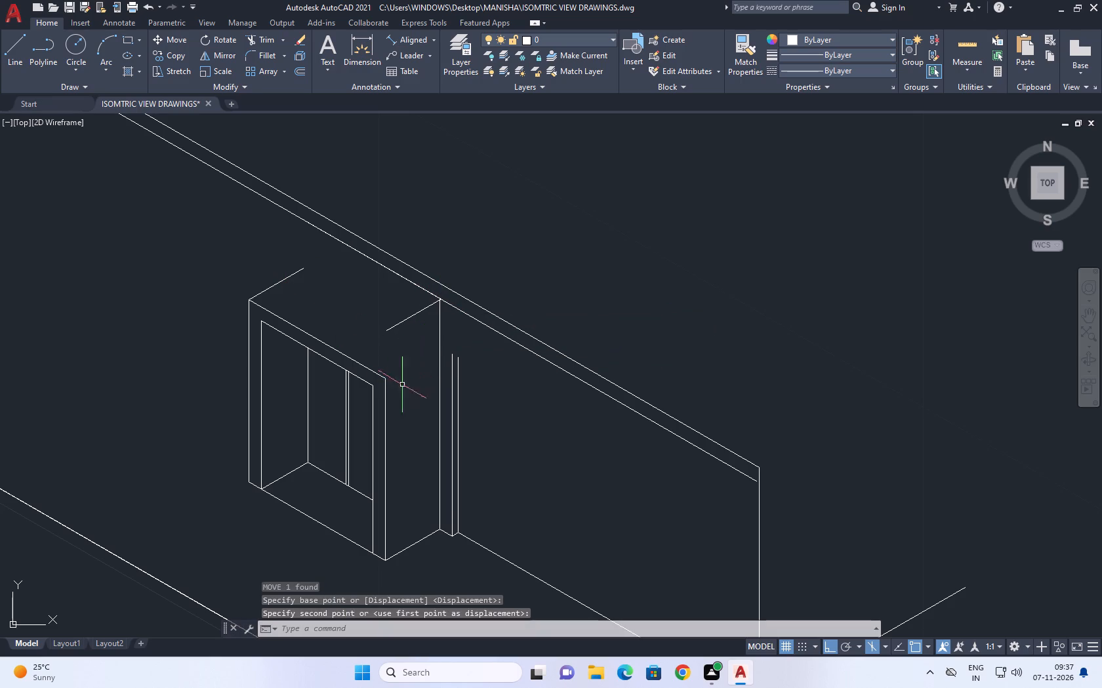
# Move the opening's front top edge up so its right end meets the front end of the raised side edge.
pyautogui.click(381, 374)
pyautogui.press('m')
pyautogui.press('space')
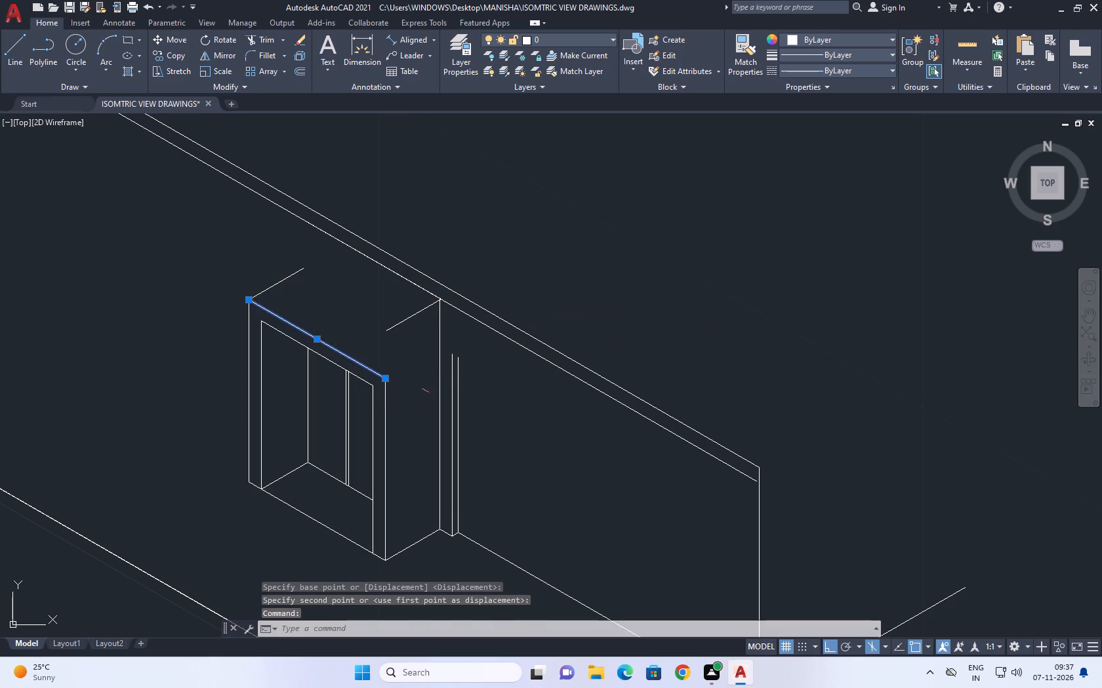
pyautogui.click(386, 379)
pyautogui.click(383, 333)
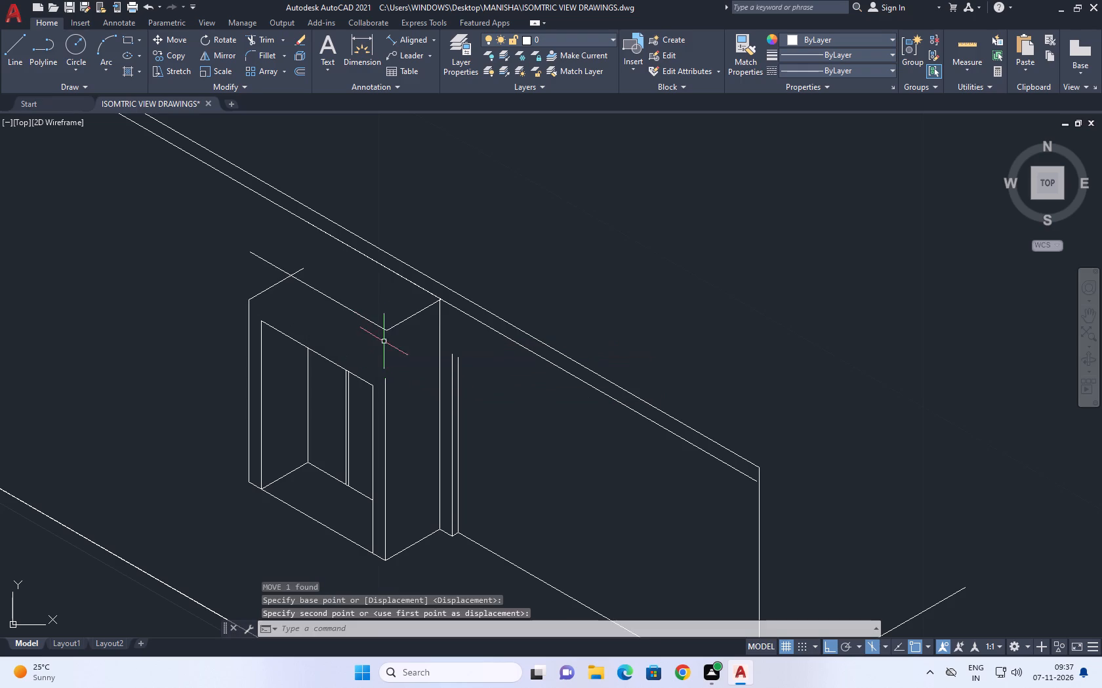
# Extend the opening's front right vertical edge up to the raised front top corner.
pyautogui.press('e')
pyautogui.write('X')
pyautogui.press('space')
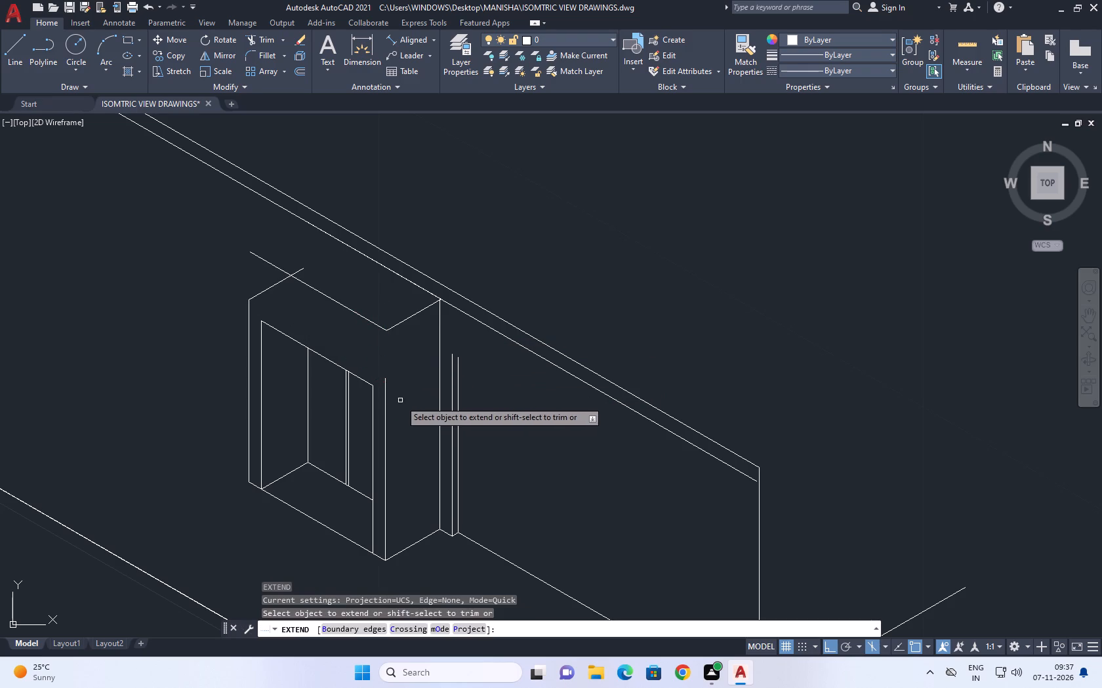
pyautogui.click(384, 402)
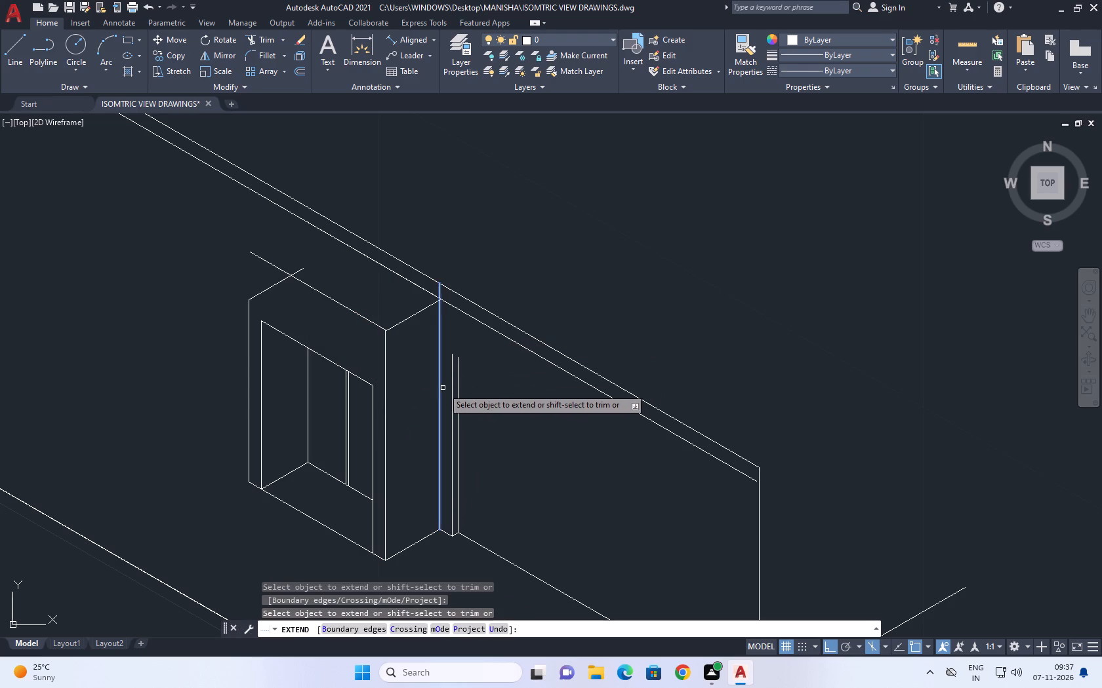
pyautogui.click(447, 388)
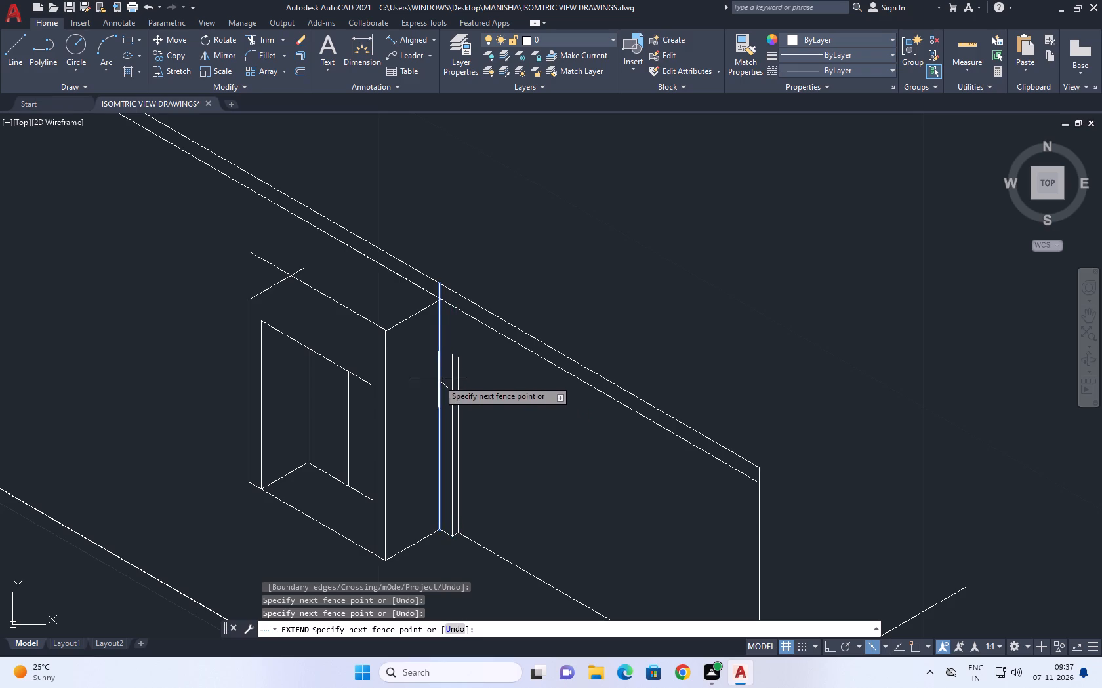
pyautogui.click(445, 374)
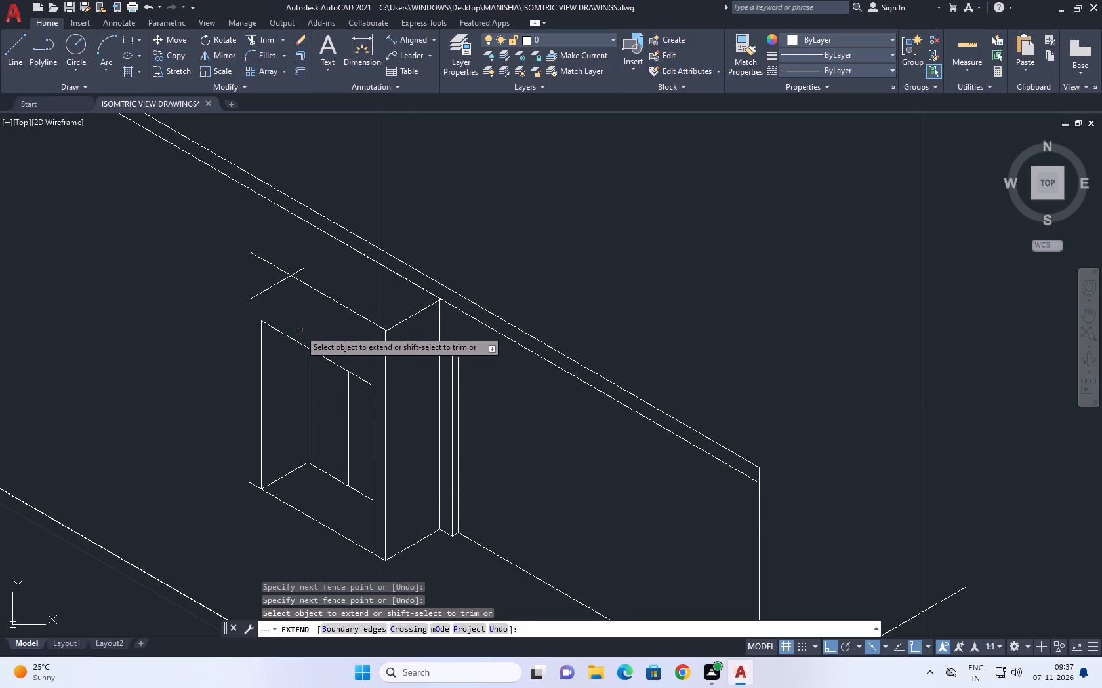
pyautogui.press('space')
# Move the opening's left side top edge up so its rear end lies on the lower parallel wall line.
pyautogui.click(266, 294)
pyautogui.click(256, 277)
pyautogui.moveTo(278, 287); pyautogui.dragTo(283, 326, button='middle')
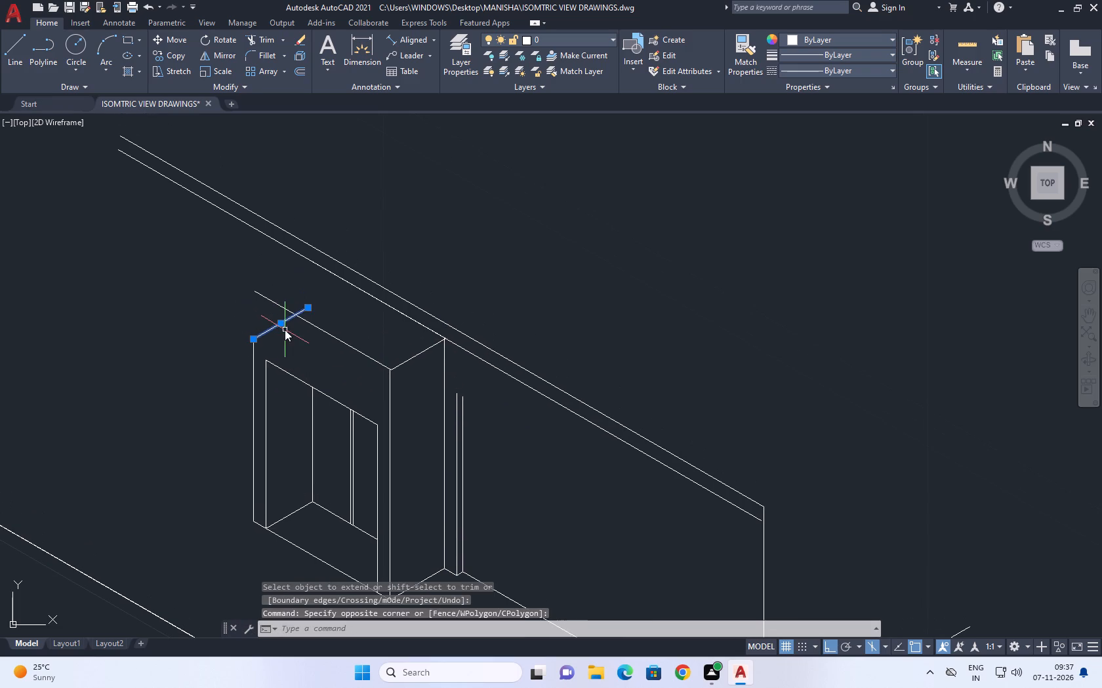
pyautogui.press('m')
pyautogui.press('space')
pyautogui.click(302, 312)
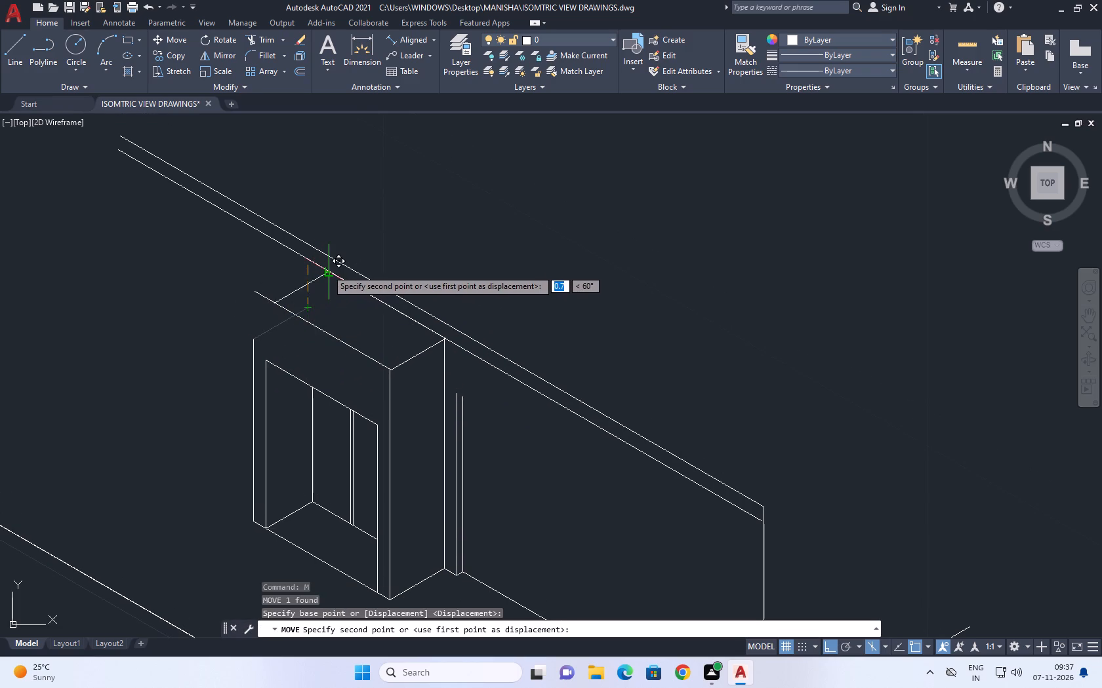
pyautogui.click(327, 269)
pyautogui.scroll(1, 311, 275)
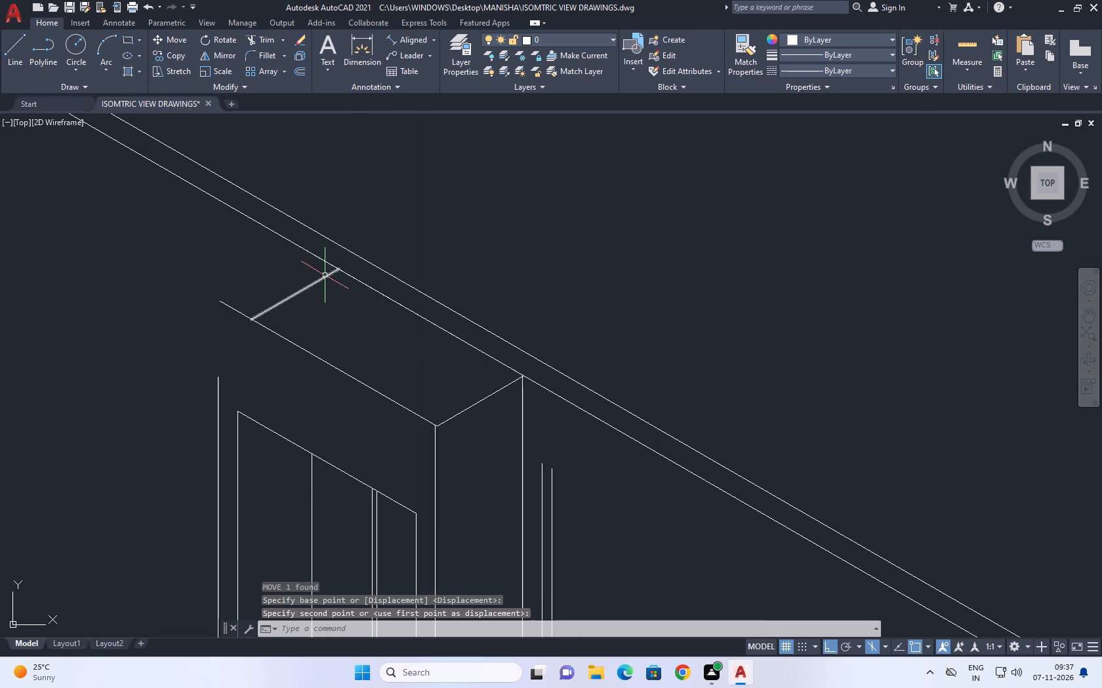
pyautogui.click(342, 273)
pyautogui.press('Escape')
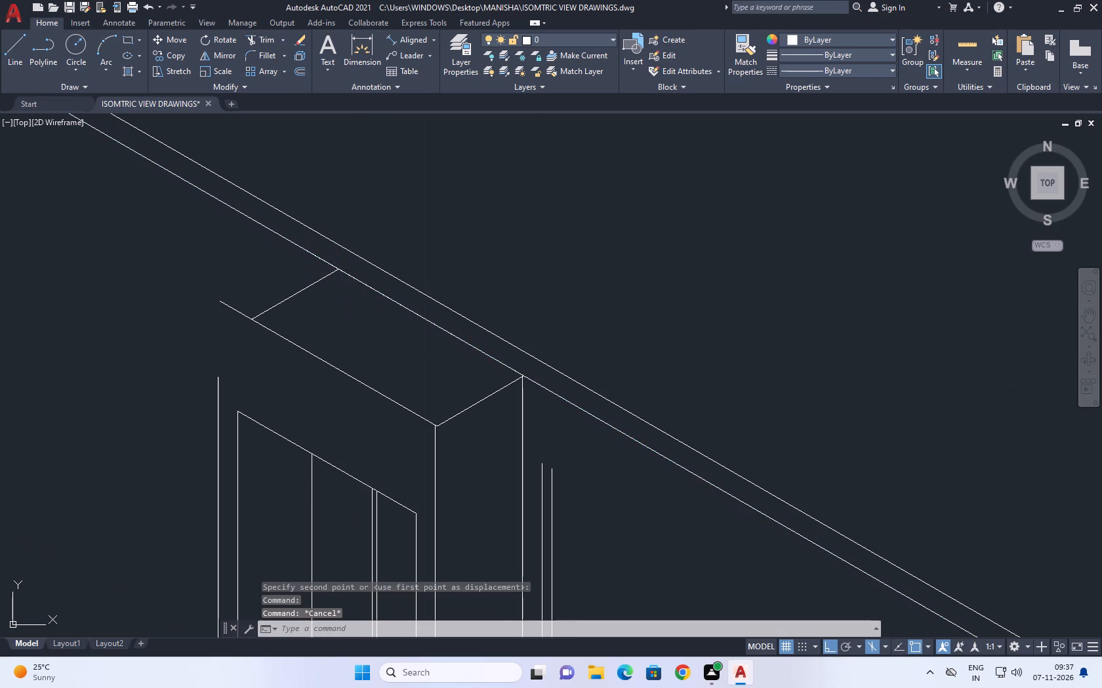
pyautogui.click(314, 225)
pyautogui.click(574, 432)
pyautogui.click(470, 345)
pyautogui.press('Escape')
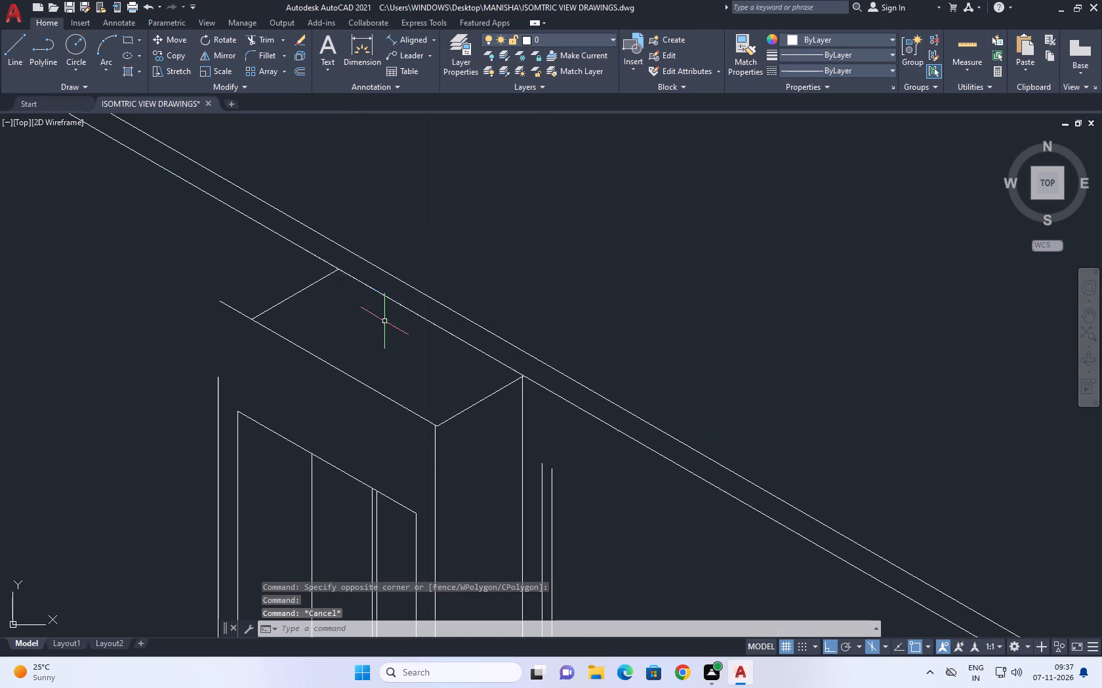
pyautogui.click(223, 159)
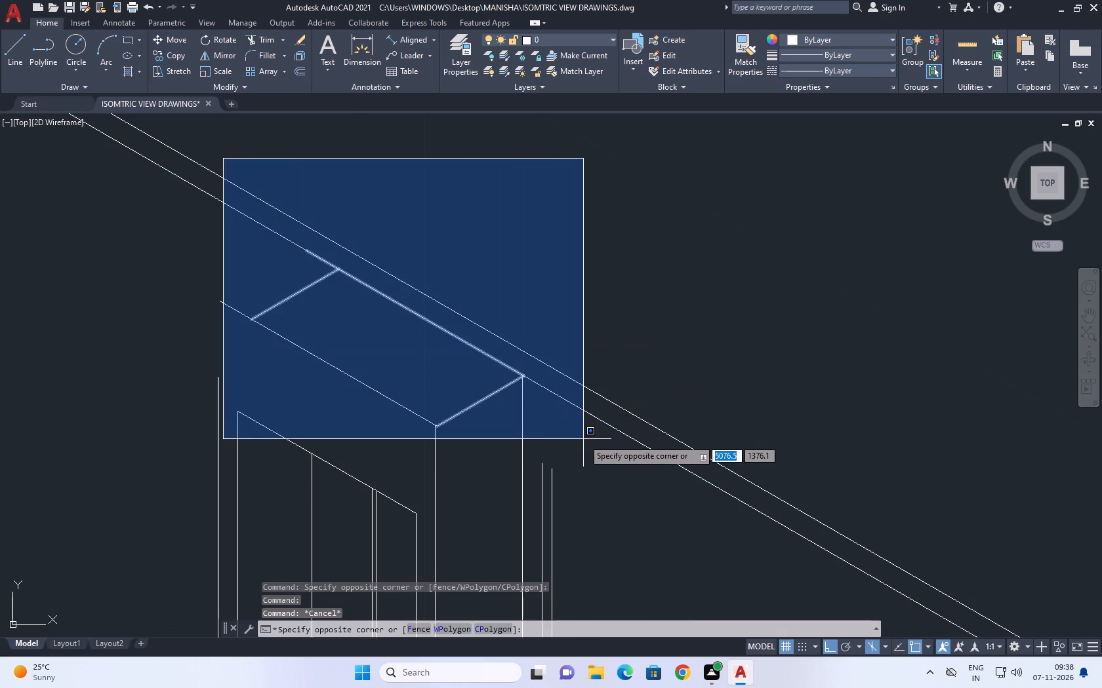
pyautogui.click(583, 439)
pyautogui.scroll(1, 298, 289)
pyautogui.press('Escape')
# Move the opening's left side top edge so its front end meets the left end of the raised front top edge.
pyautogui.click(298, 292)
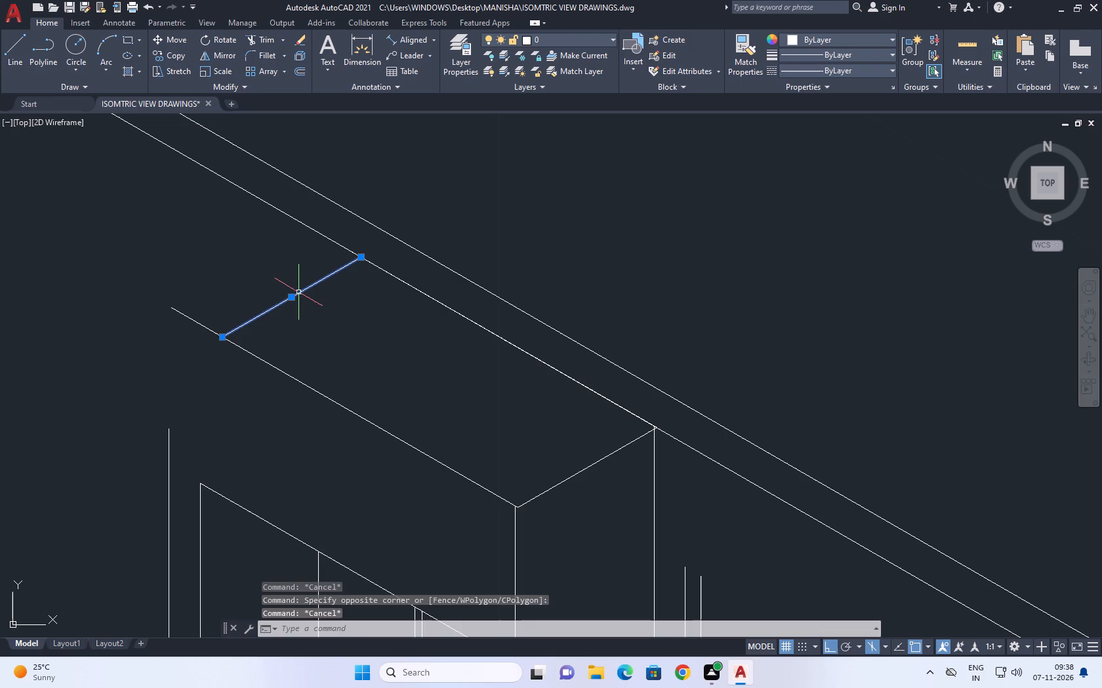
pyautogui.press('m')
pyautogui.press('space')
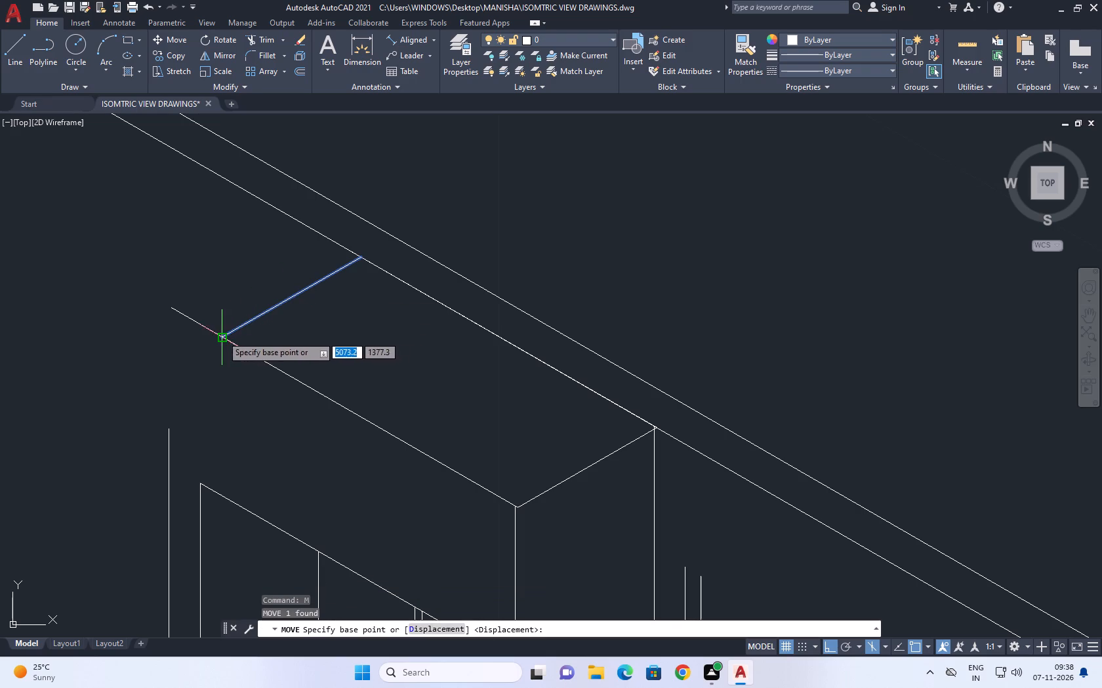
pyautogui.click(222, 335)
pyautogui.click(171, 309)
# Extend the opening's front left vertical edge up to the lower parallel wall line.
pyautogui.moveTo(250, 329); pyautogui.dragTo(312, 320, button='middle')
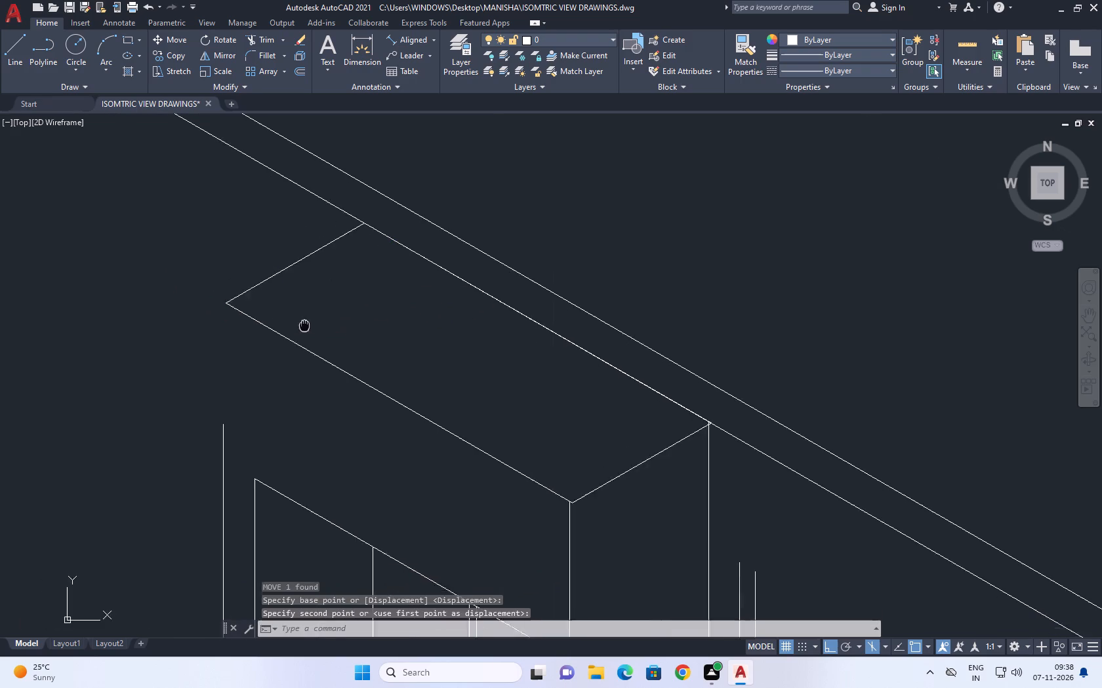
pyautogui.moveTo(312, 320); pyautogui.dragTo(333, 316, button='middle')
pyautogui.moveTo(264, 380); pyautogui.dragTo(316, 328, button='middle')
pyautogui.press('e')
pyautogui.press('x')
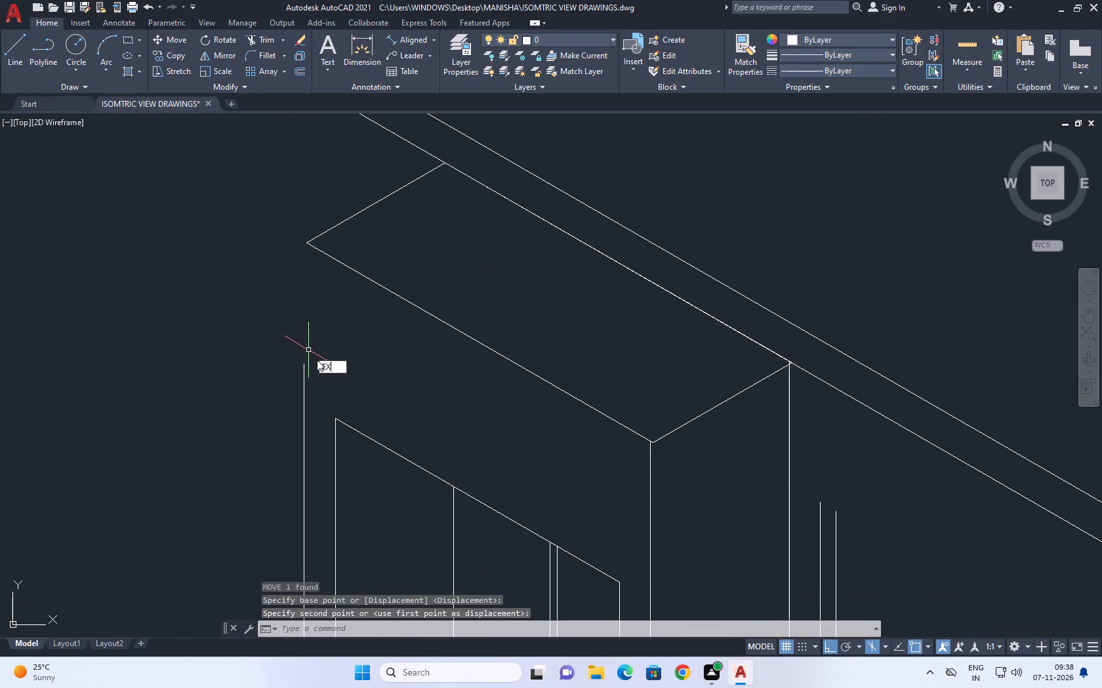
pyautogui.press('space')
pyautogui.click(318, 388)
pyautogui.click(270, 368)
pyautogui.scroll(-2, 310, 369)
pyautogui.moveTo(325, 370); pyautogui.dragTo(356, 393, button='middle')
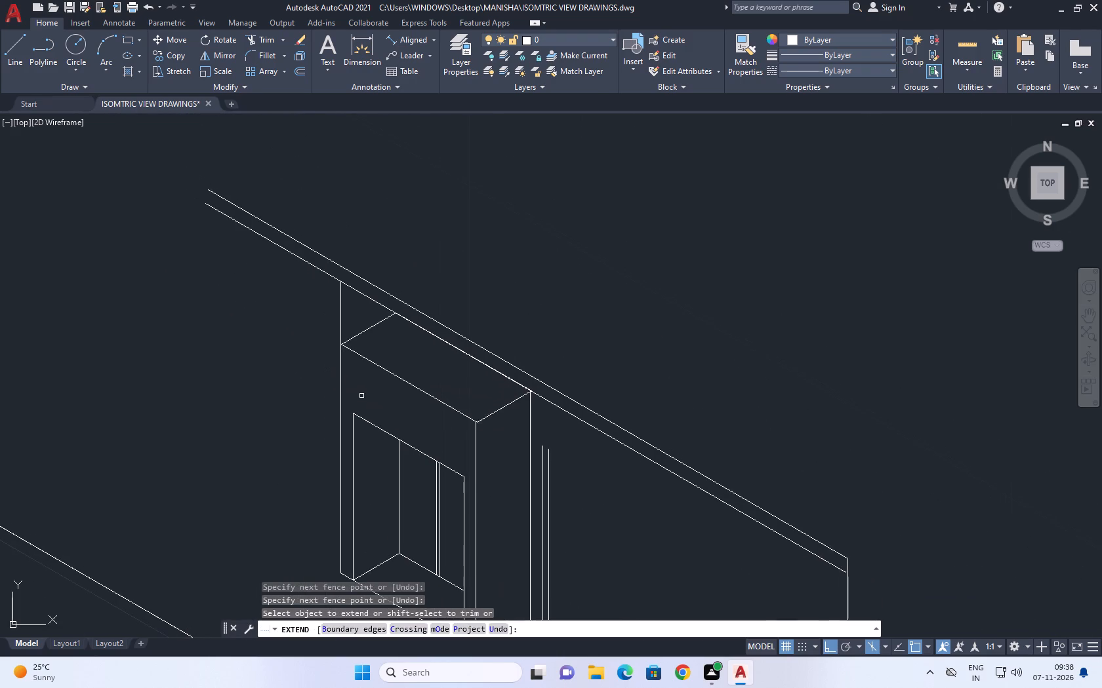
pyautogui.press('Escape')
# Examine how the opening's raised top edges meet the front left vertical edge and the lower wall line.
pyautogui.scroll(1, 338, 335)
pyautogui.click(354, 341)
pyautogui.scroll(3, 346, 362)
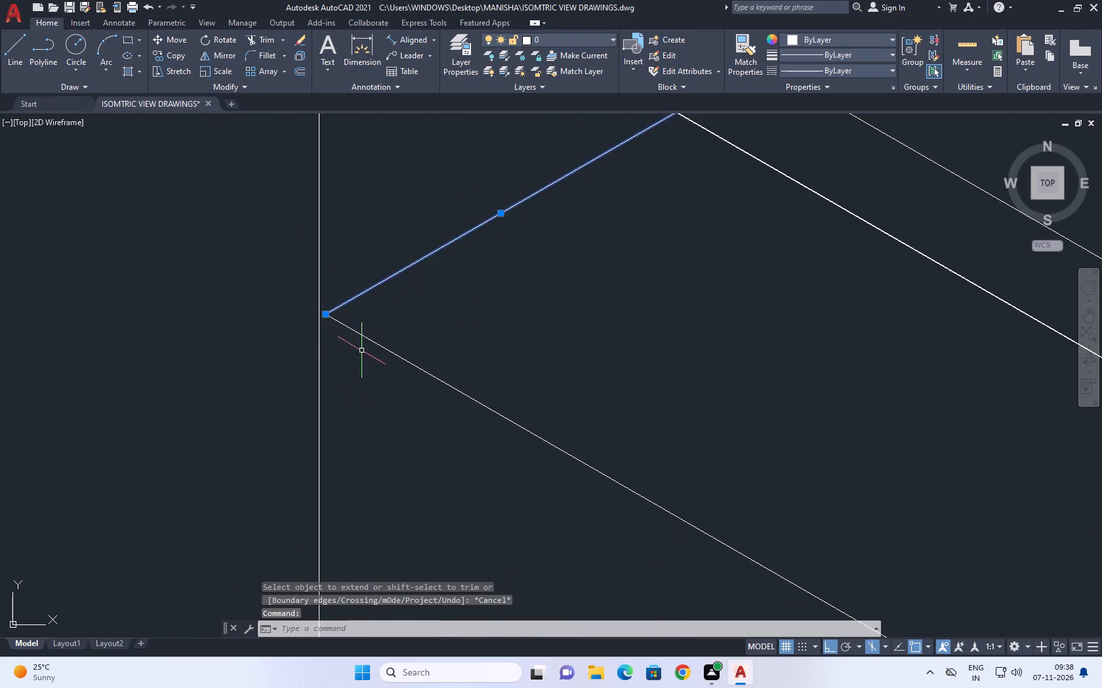
pyautogui.scroll(1, 367, 345)
pyautogui.moveTo(367, 345); pyautogui.dragTo(386, 406, button='middle')
pyautogui.scroll(-2, 415, 427)
pyautogui.press('Escape')
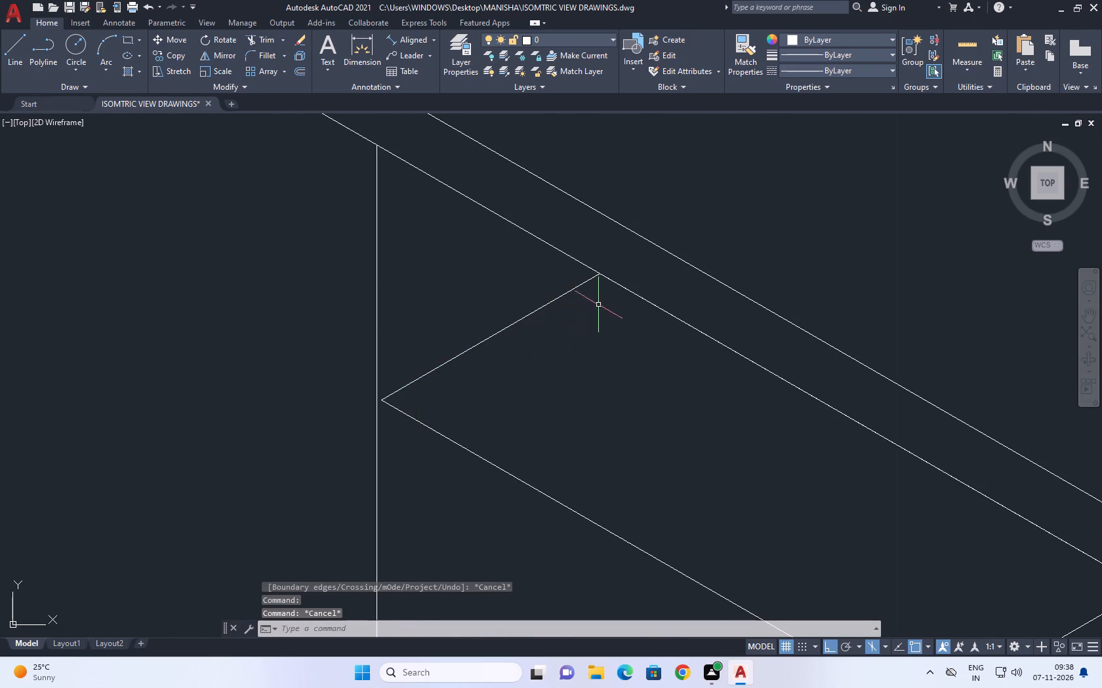
pyautogui.click(625, 282)
pyautogui.moveTo(600, 290); pyautogui.dragTo(592, 297)
pyautogui.scroll(1, 589, 294)
pyautogui.scroll(5, 599, 240)
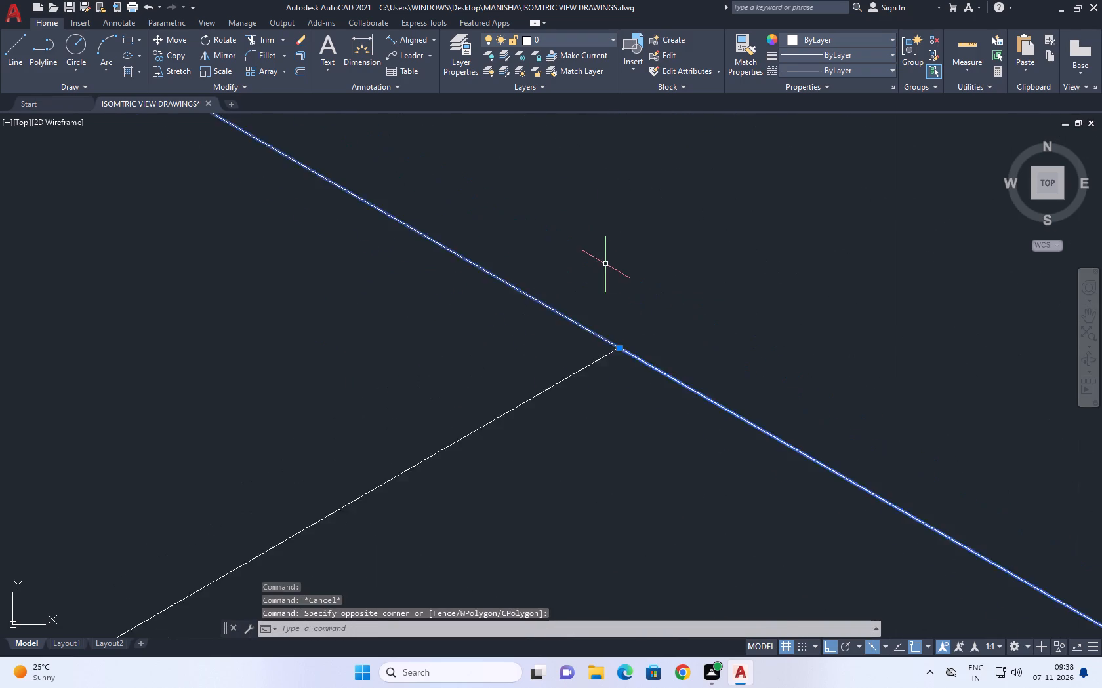
pyautogui.scroll(3, 638, 363)
pyautogui.scroll(-11, 638, 364)
pyautogui.press('Escape')
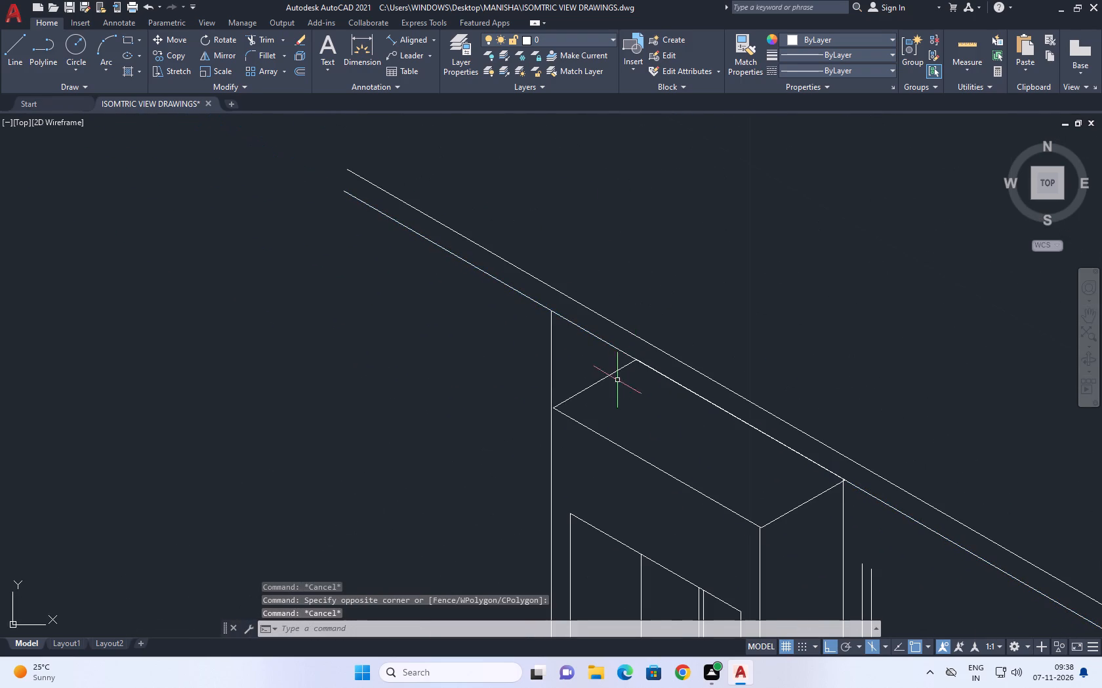
pyautogui.click(609, 421)
pyautogui.click(600, 452)
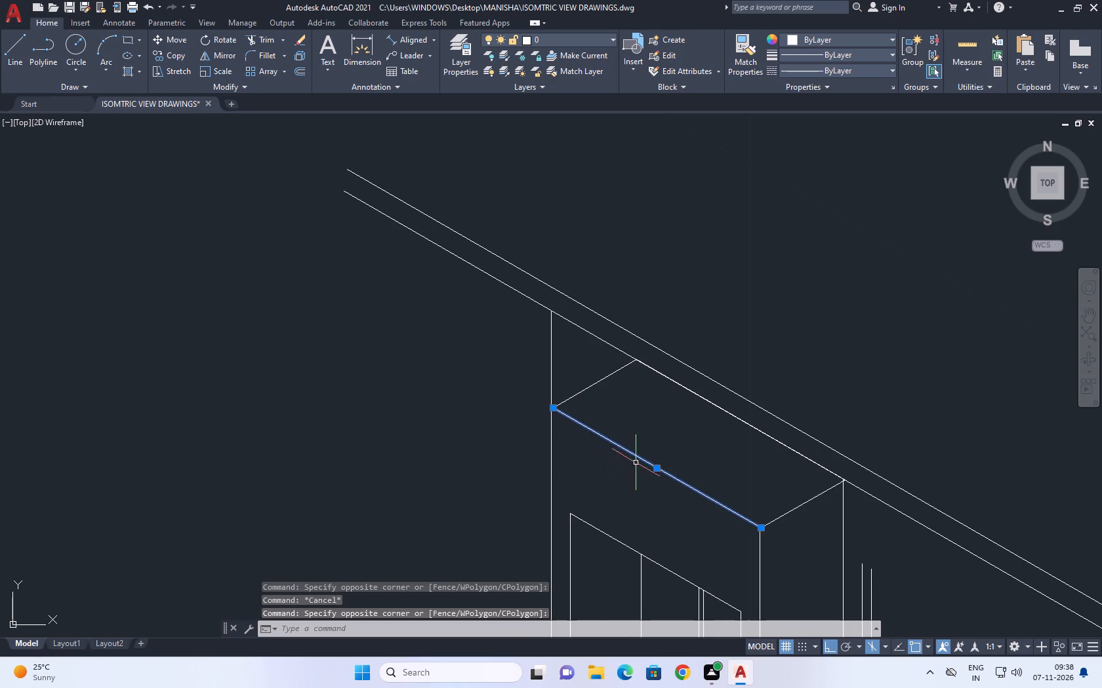
pyautogui.press('Escape')
# Move the opening's front, left and right top edges together so the right edge's rear end meets the rear vertical edge's top.
pyautogui.scroll(1, 792, 492)
pyautogui.click(823, 504)
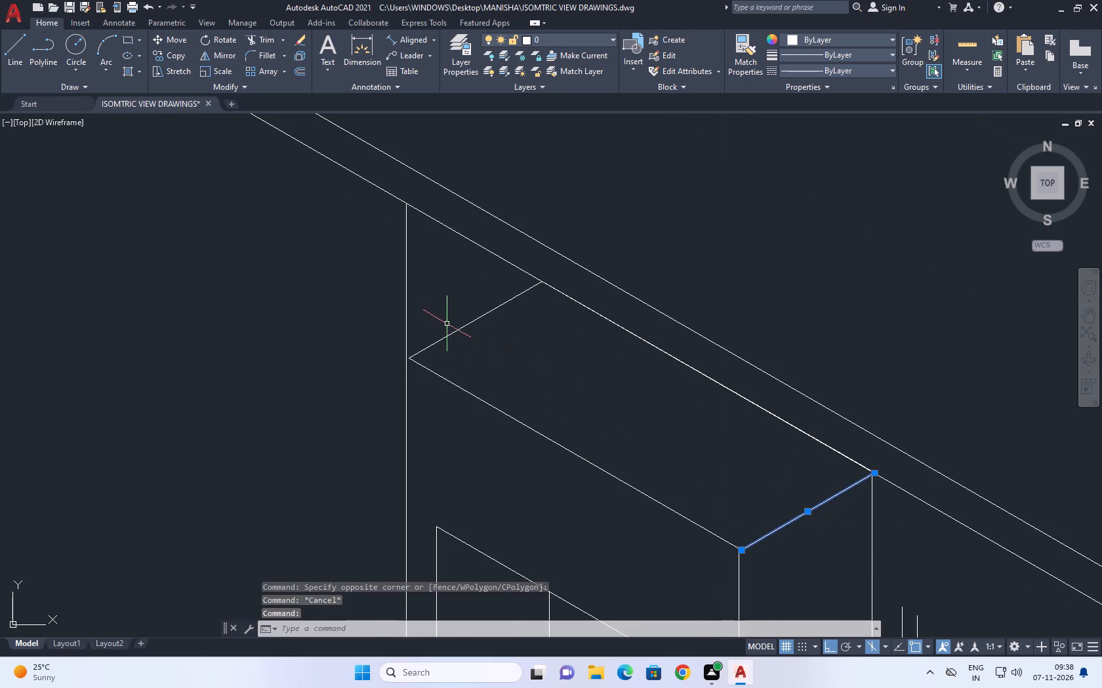
pyautogui.click(441, 321)
pyautogui.moveTo(428, 389); pyautogui.dragTo(429, 400)
pyautogui.moveTo(545, 426); pyautogui.dragTo(432, 434, button='middle')
pyautogui.moveTo(579, 451); pyautogui.dragTo(438, 422, button='middle')
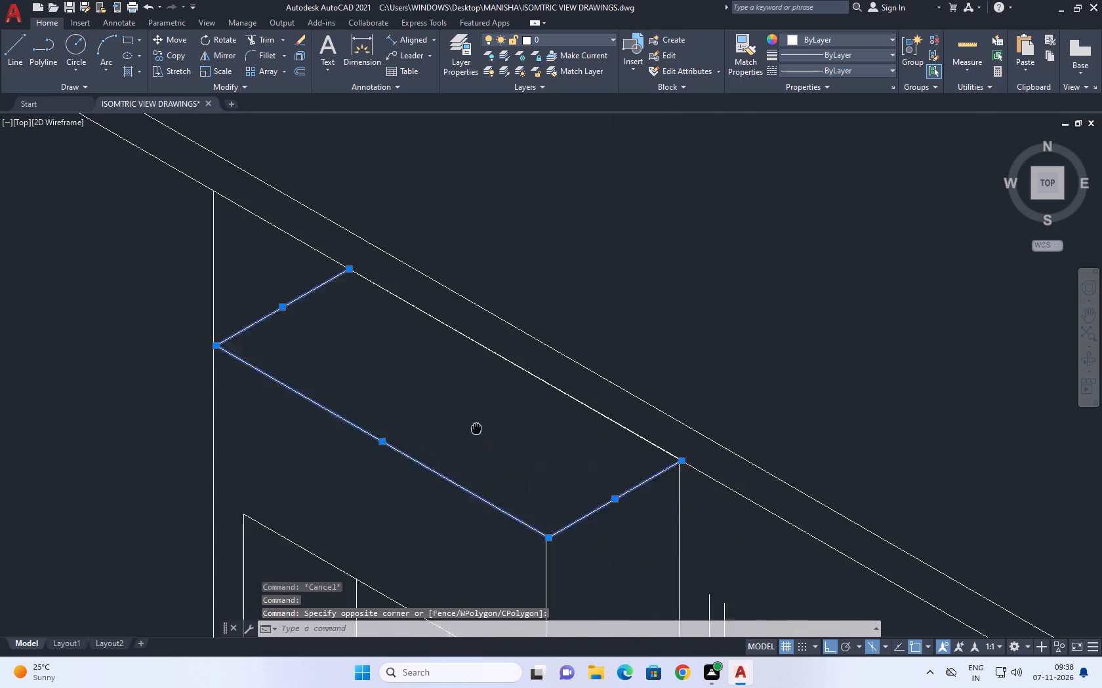
pyautogui.moveTo(438, 422); pyautogui.dragTo(386, 414, button='middle')
pyautogui.moveTo(482, 448); pyautogui.dragTo(464, 442, button='middle')
pyautogui.press('m')
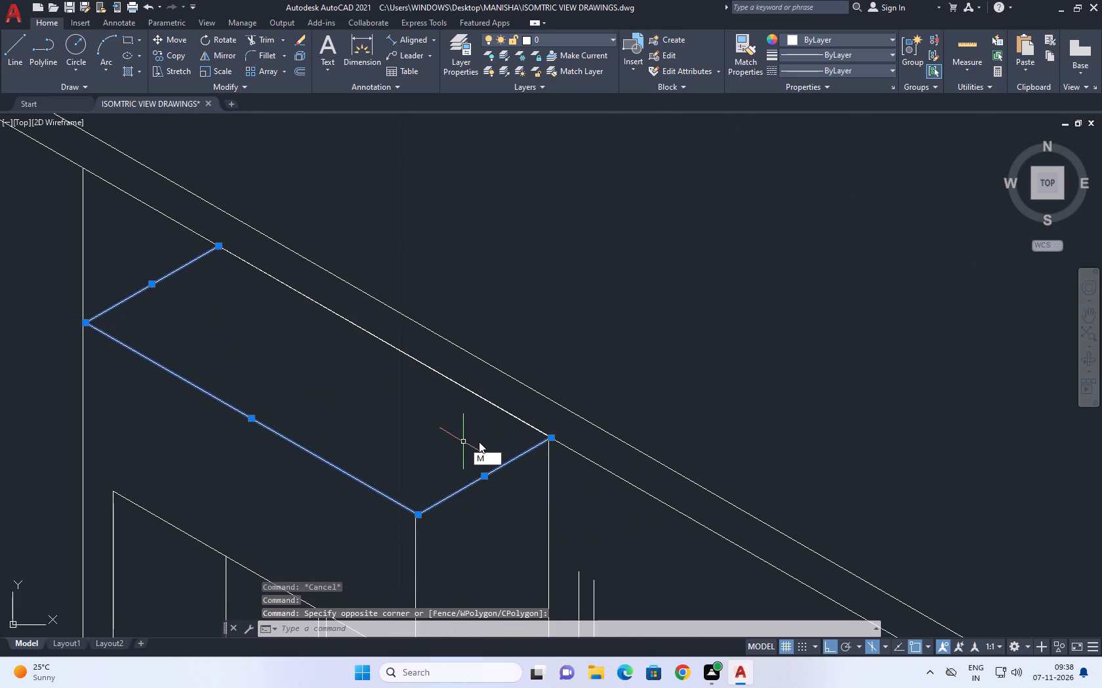
pyautogui.press('space')
pyautogui.scroll(5, 554, 448)
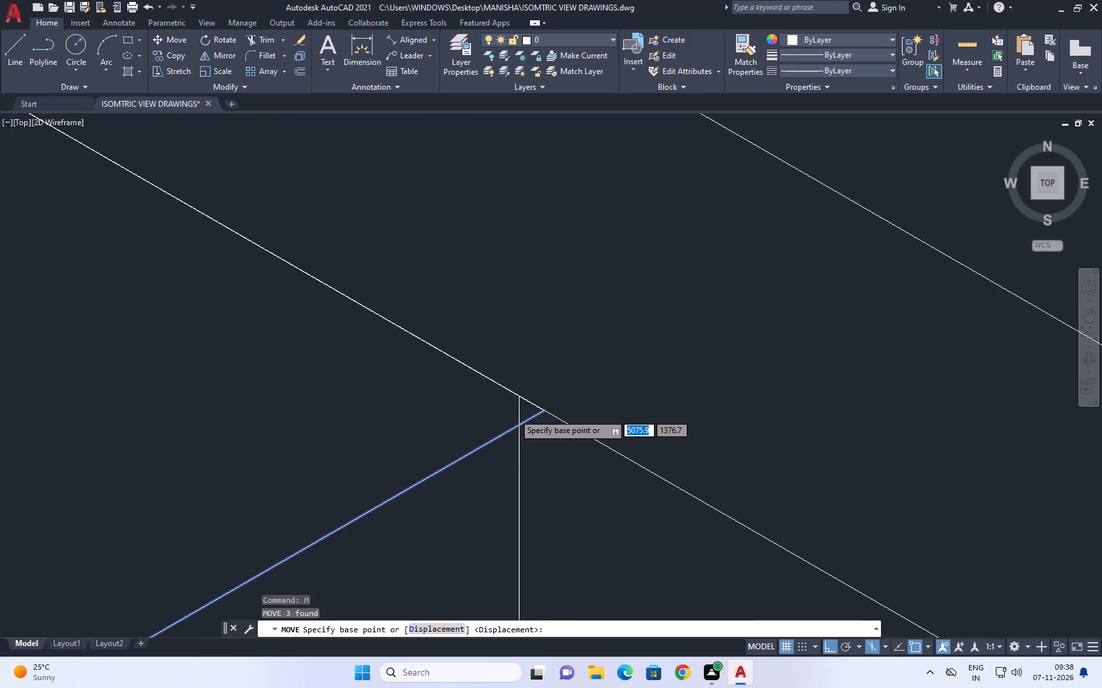
pyautogui.scroll(2, 514, 412)
pyautogui.click(582, 416)
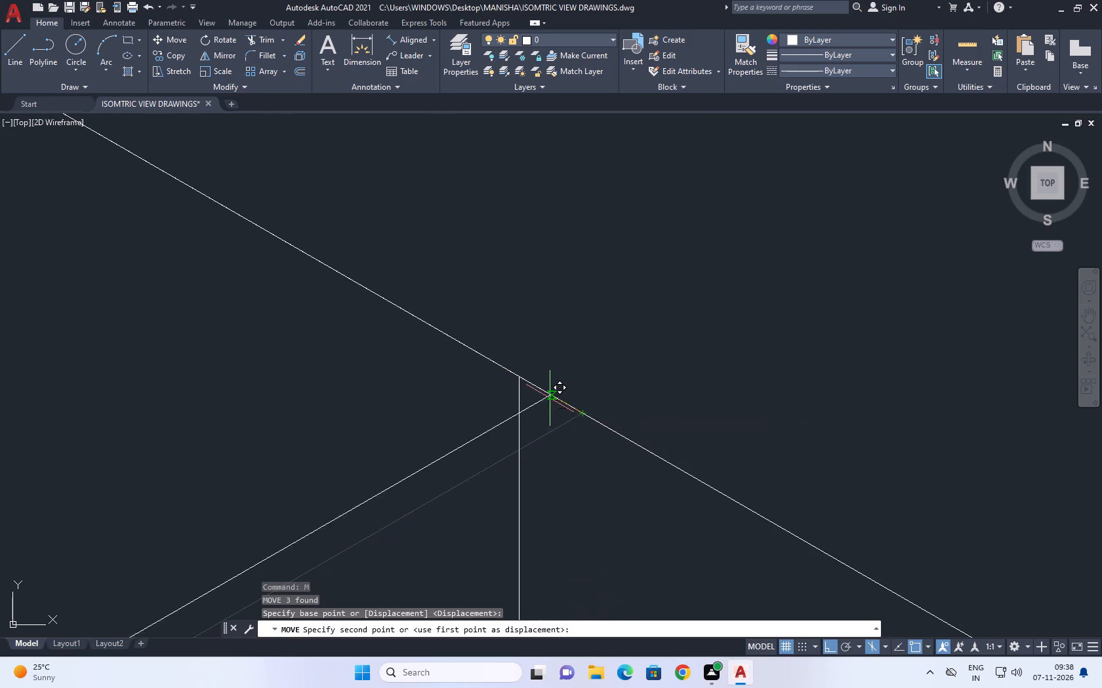
pyautogui.click(518, 379)
# Delete the short duplicate line lying along the lower wall line between the opening's two rear top corners.
pyautogui.scroll(-7, 582, 406)
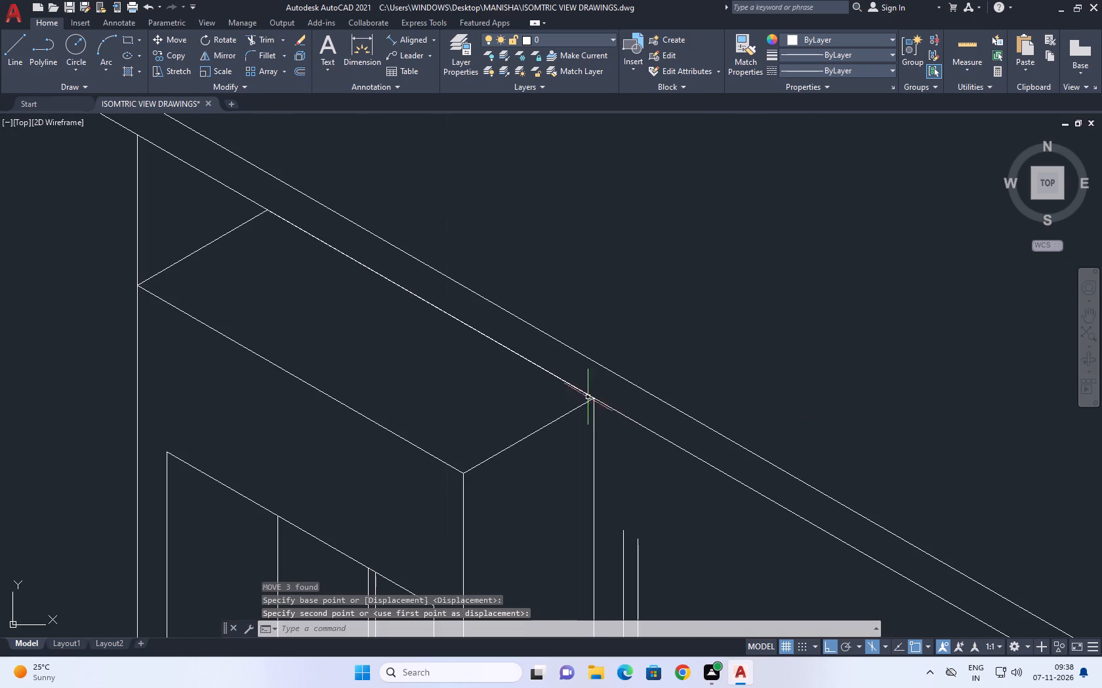
pyautogui.moveTo(205, 314); pyautogui.dragTo(407, 322, button='middle')
pyautogui.scroll(2, 478, 210)
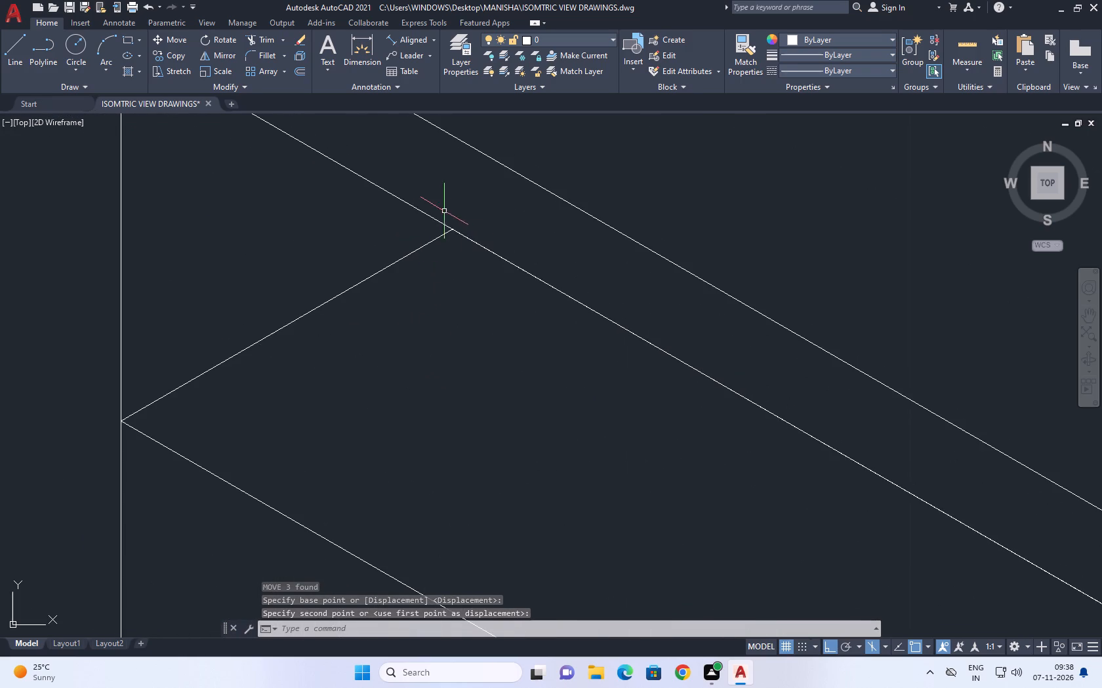
pyautogui.click(428, 197)
pyautogui.scroll(-3, 796, 396)
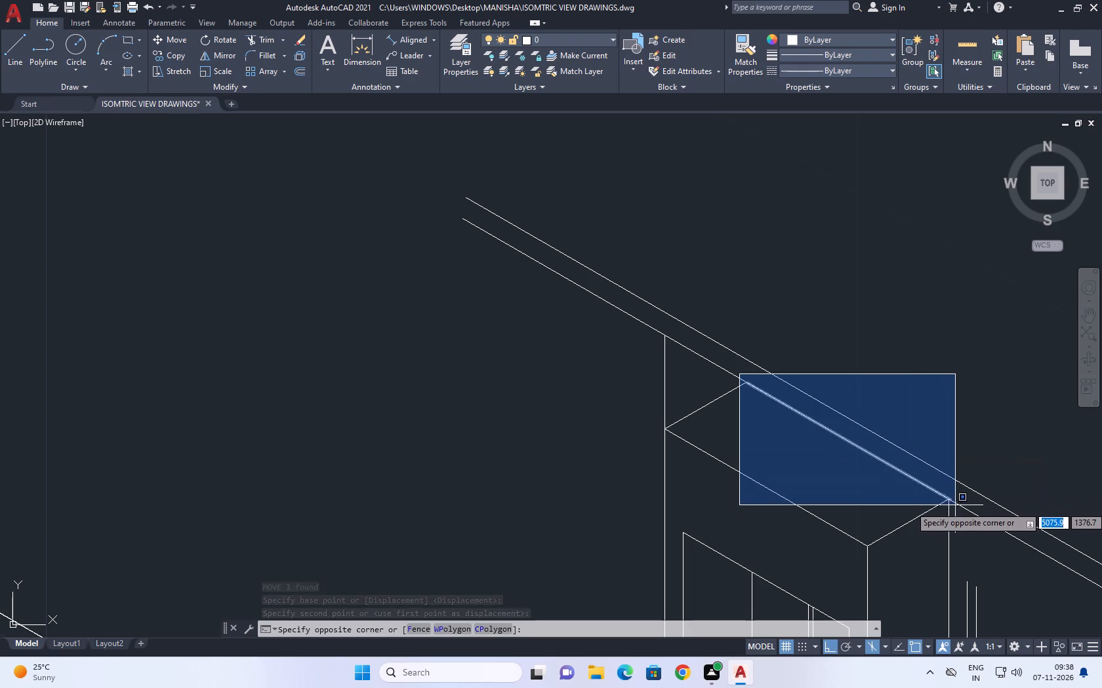
pyautogui.click(956, 506)
pyautogui.moveTo(903, 474); pyautogui.dragTo(620, 442, button='middle')
pyautogui.scroll(-1, 620, 442)
pyautogui.moveTo(897, 424); pyautogui.dragTo(722, 413, button='middle')
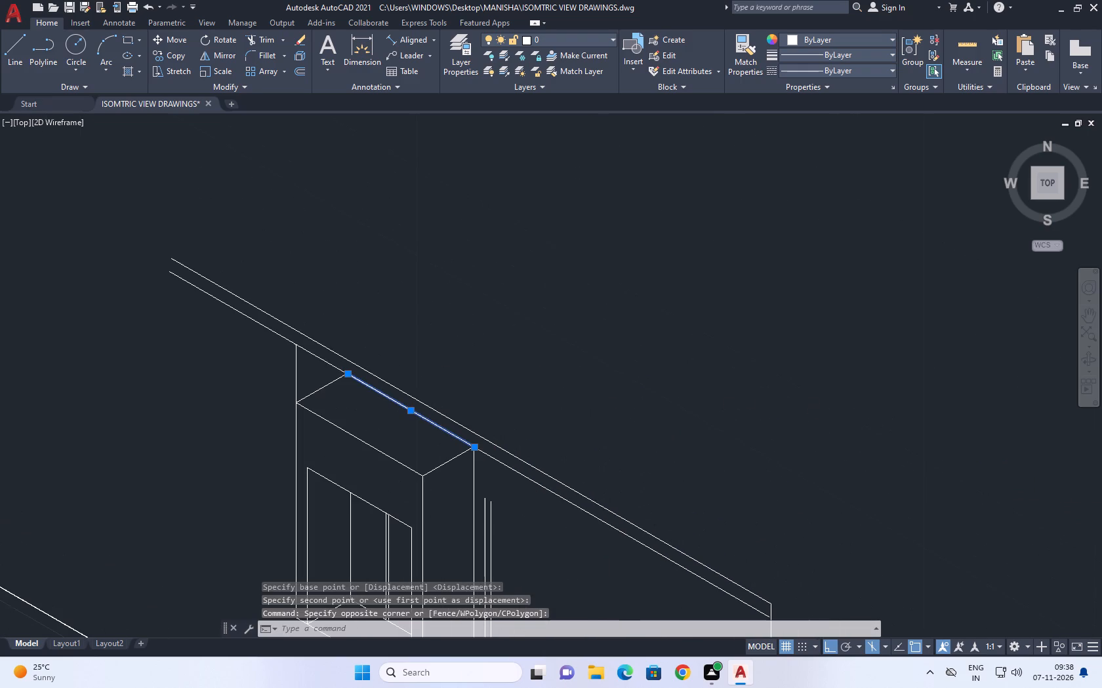
pyautogui.press('Delete')
# Trim the part of the front left vertical edge that projects above the opening's front left top corner.
pyautogui.moveTo(300, 476); pyautogui.dragTo(363, 371, button='middle')
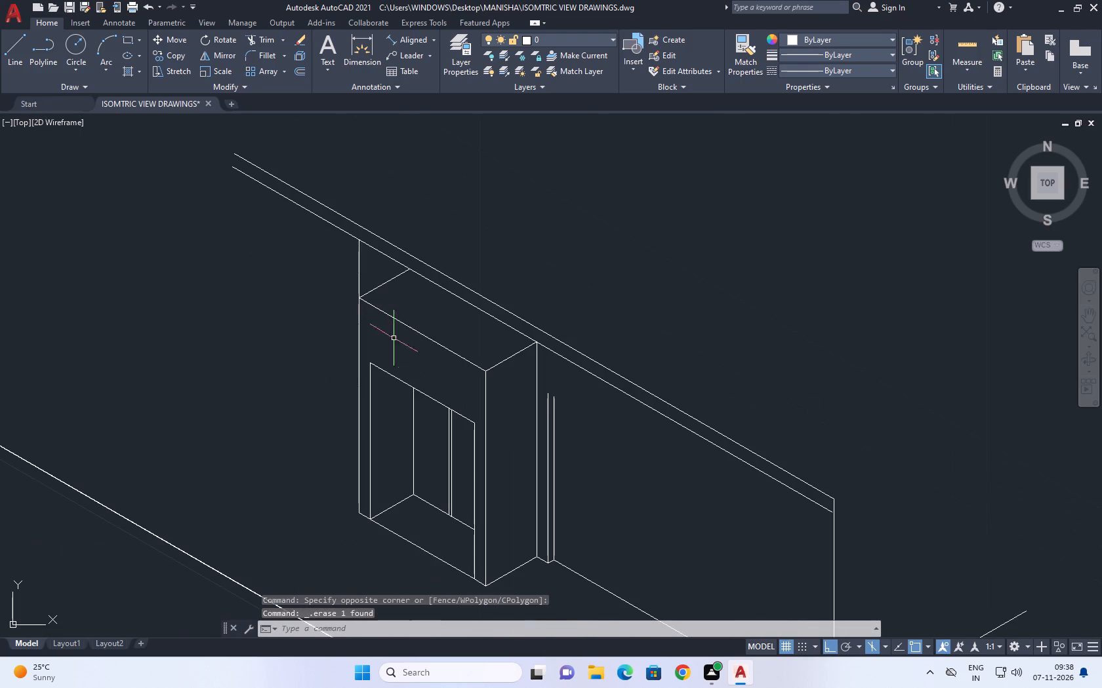
pyautogui.write('TR')
pyautogui.press('space')
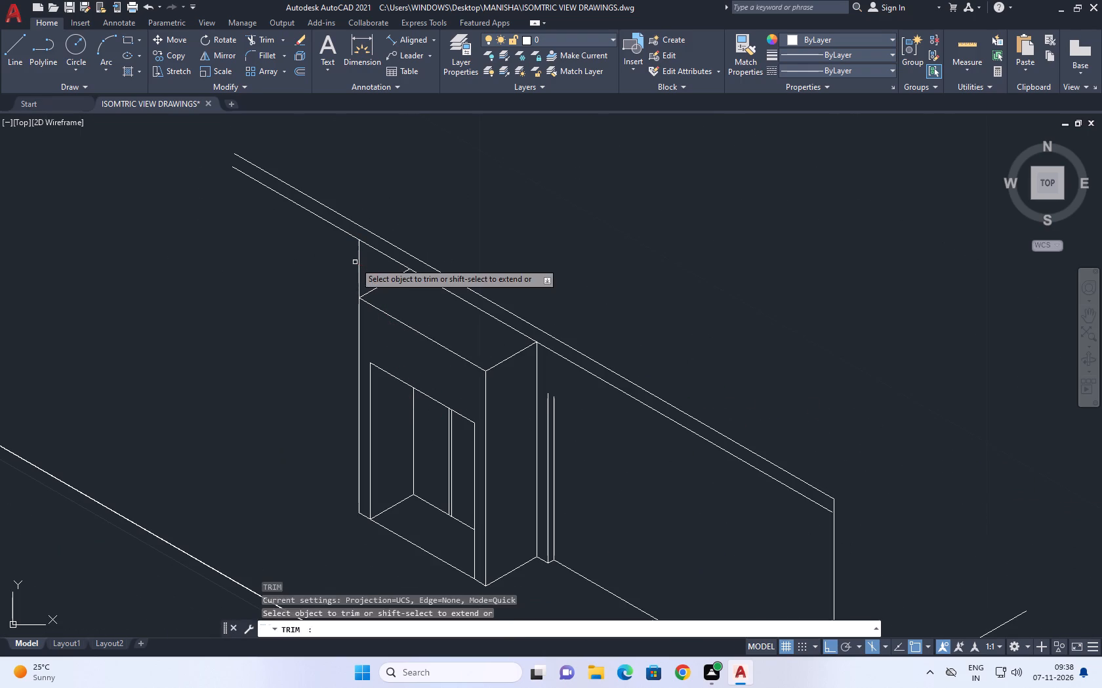
pyautogui.click(356, 259)
pyautogui.click(372, 263)
pyautogui.press('space')
# Copy the opening's front top edge straight down by 0.226 from its right end.
pyautogui.click(427, 332)
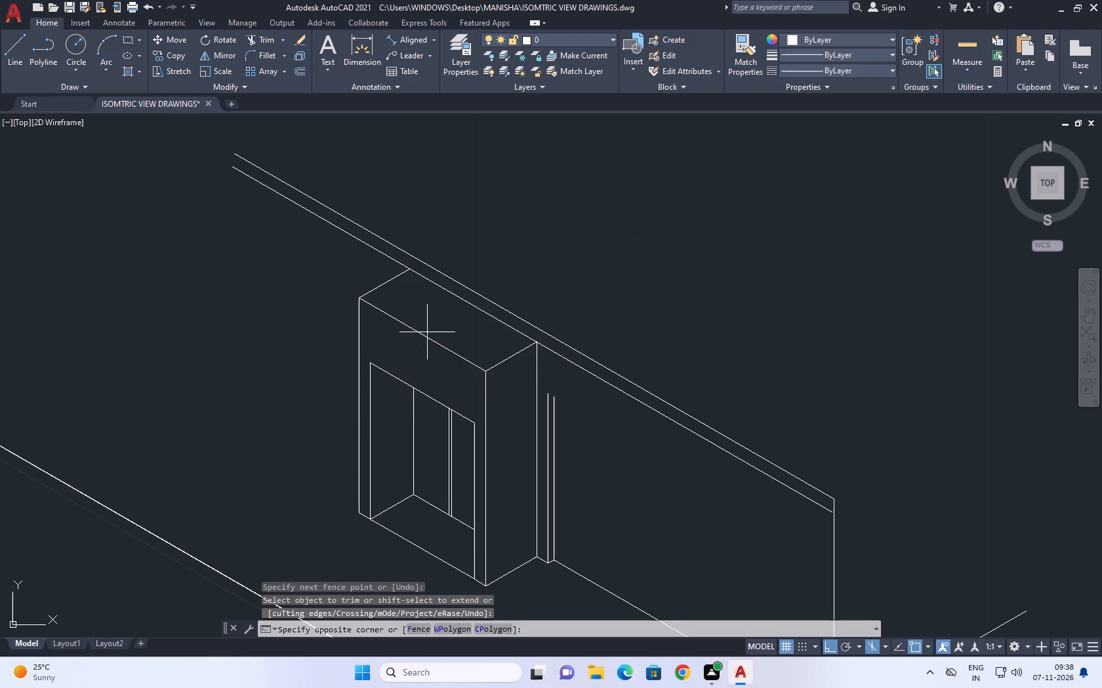
pyautogui.click(420, 347)
pyautogui.press('c')
pyautogui.press('o')
pyautogui.press('space')
pyautogui.scroll(1, 510, 381)
pyautogui.click(469, 366)
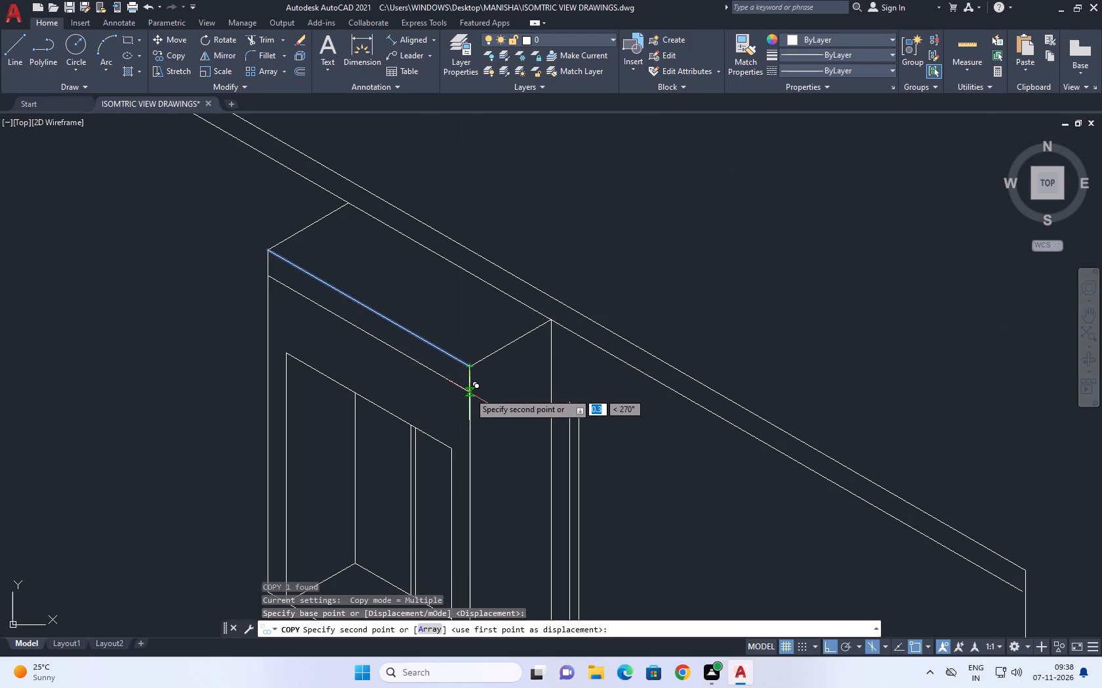
pyautogui.write('0.226')
pyautogui.press('Return')
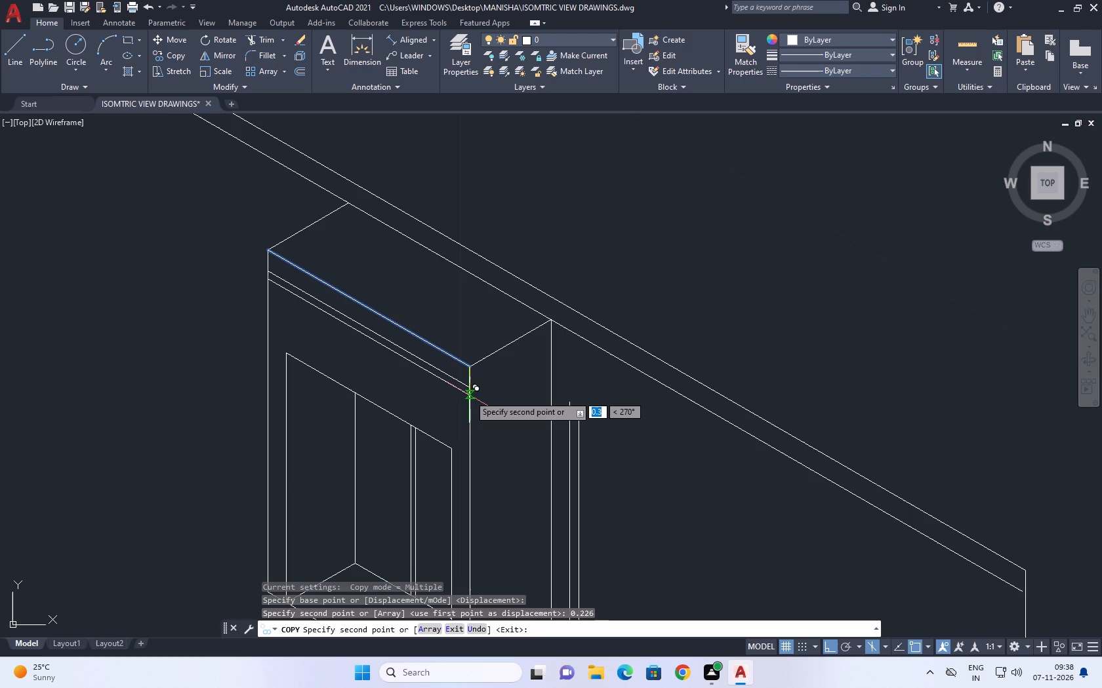
pyautogui.press('space')
# Extend the inner frame's left and right vertical lines up to the copied line below the front top edge.
pyautogui.moveTo(422, 456); pyautogui.dragTo(537, 506, button='middle')
pyautogui.write('EX')
pyautogui.press('space')
pyautogui.click(559, 521)
pyautogui.click(569, 520)
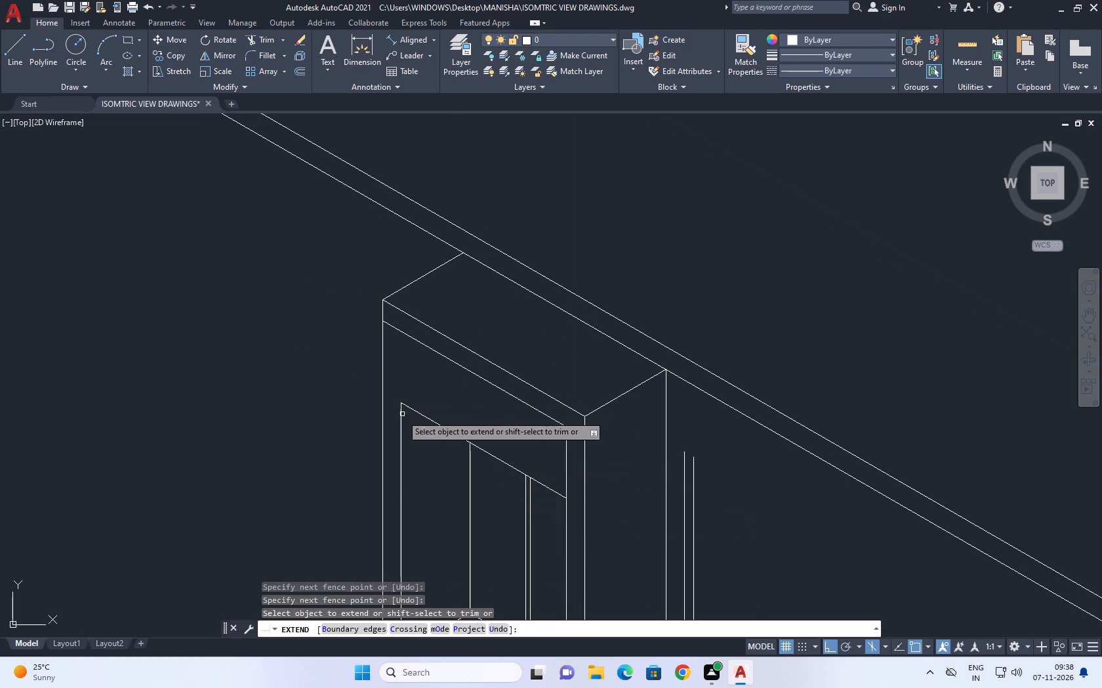
pyautogui.click(401, 417)
pyautogui.rightClick(414, 446)
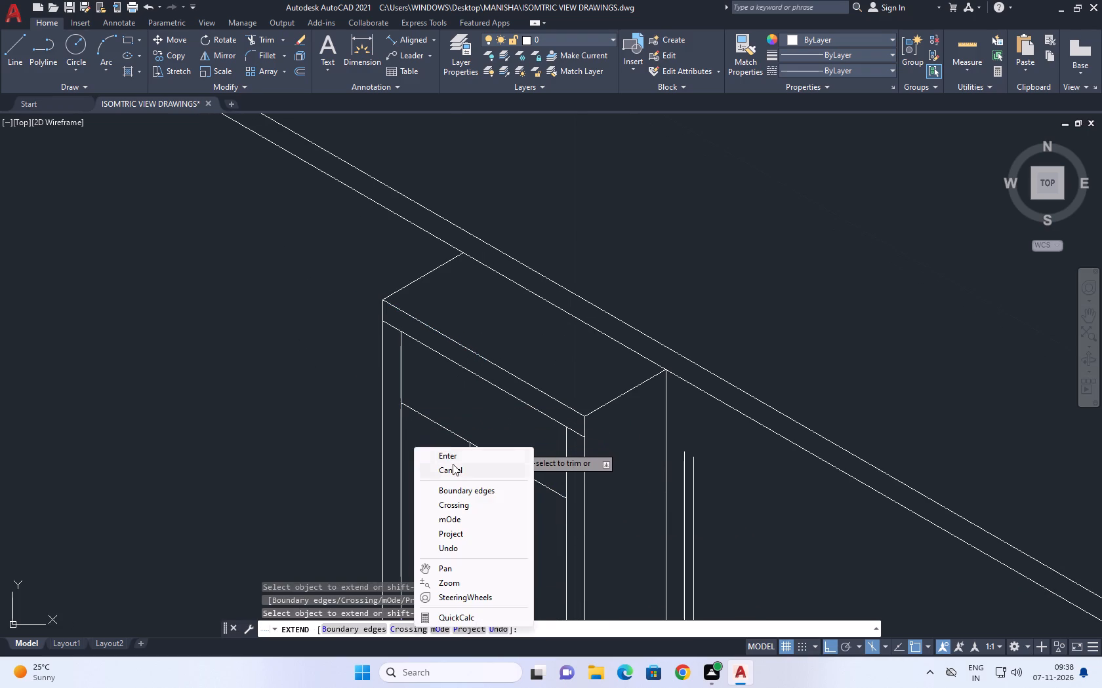
pyautogui.click(453, 464)
# Trim both ends of the copied line that project beyond the inner frame's vertical lines.
pyautogui.write('TR')
pyautogui.press('space')
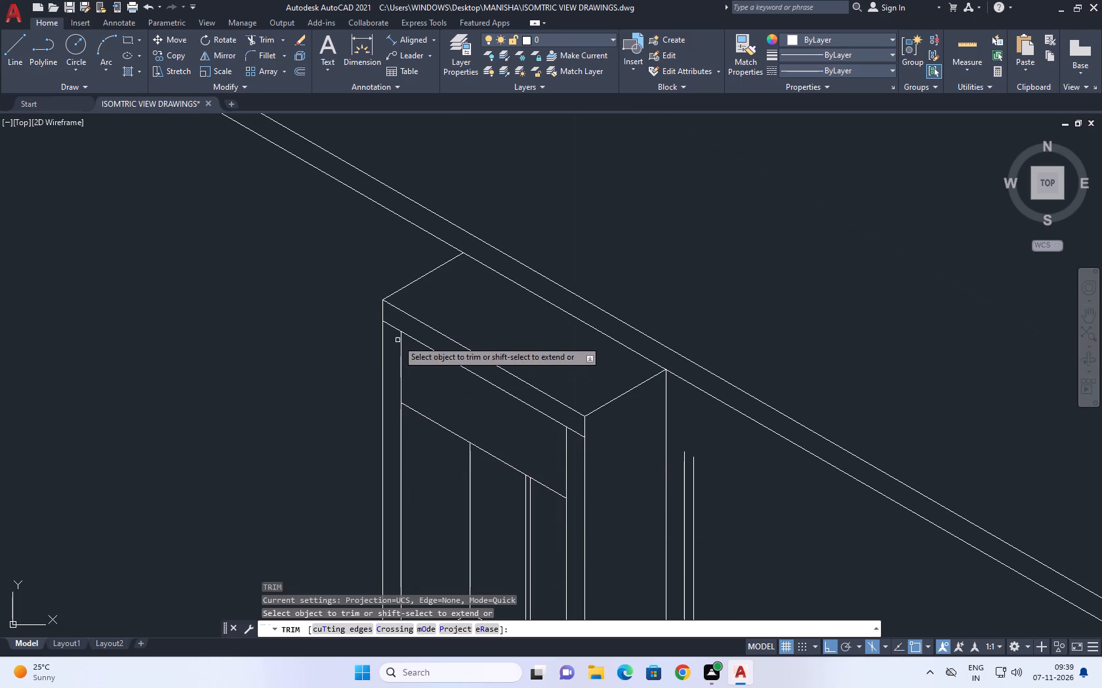
pyautogui.click(394, 330)
pyautogui.scroll(2, 540, 430)
pyautogui.click(623, 435)
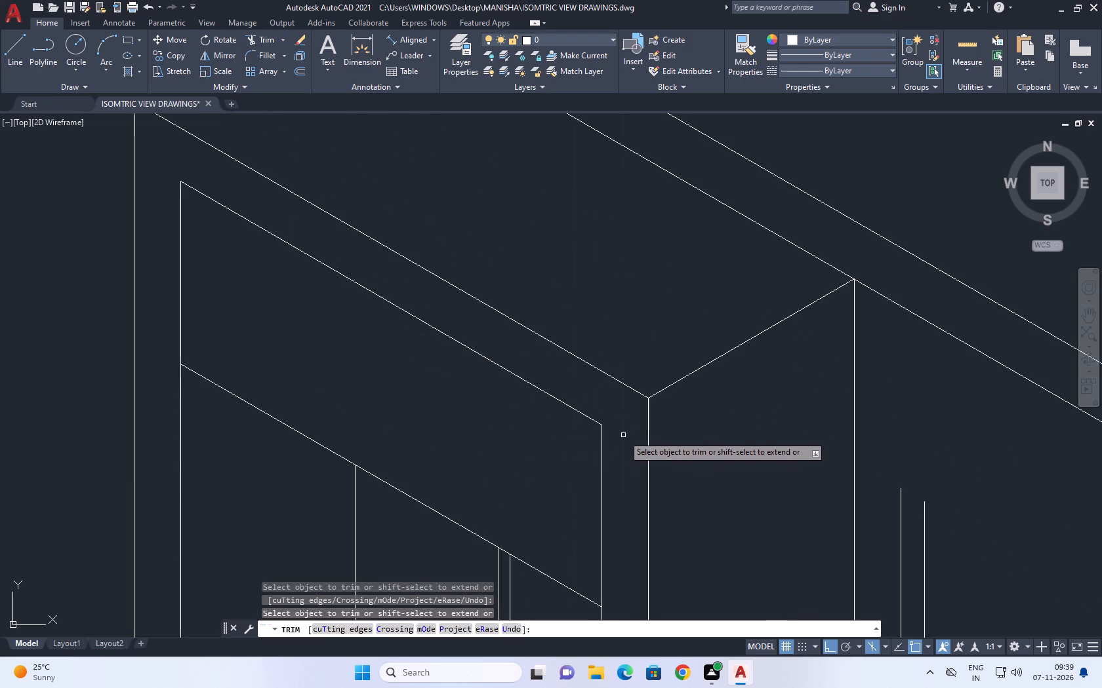
pyautogui.scroll(-3, 626, 442)
pyautogui.press('space')
# Delete the old, lower sloping top line inside the frame.
pyautogui.moveTo(600, 481); pyautogui.dragTo(605, 479, button='middle')
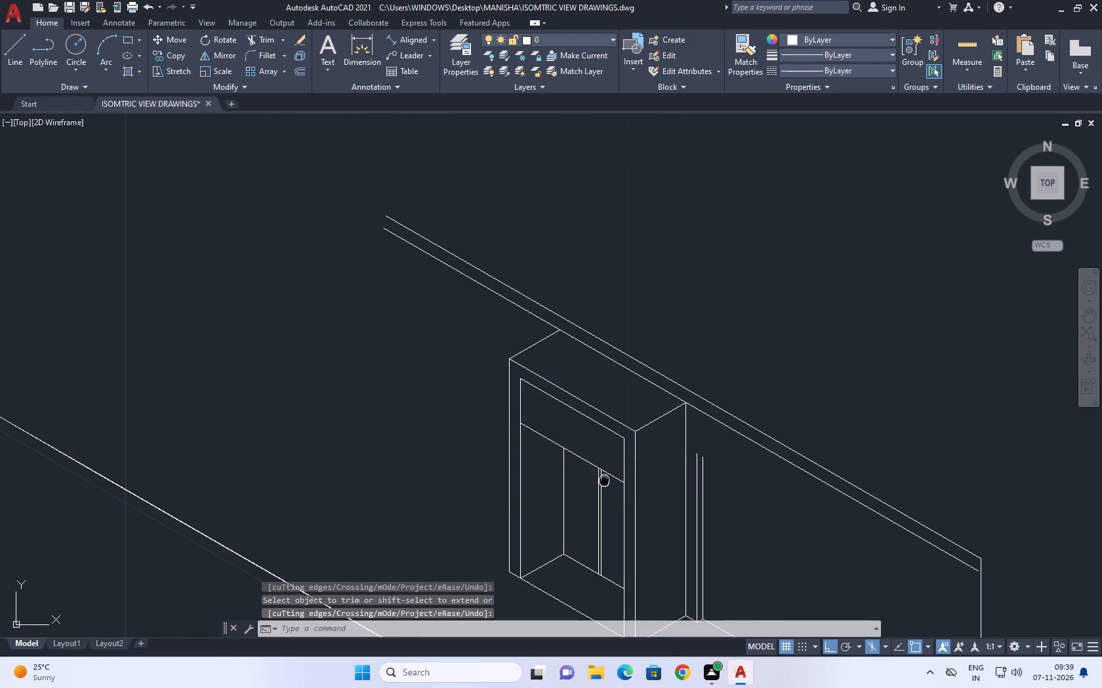
pyautogui.moveTo(605, 479); pyautogui.dragTo(617, 472, button='middle')
pyautogui.scroll(2, 624, 478)
pyautogui.click(619, 449)
pyautogui.click(613, 441)
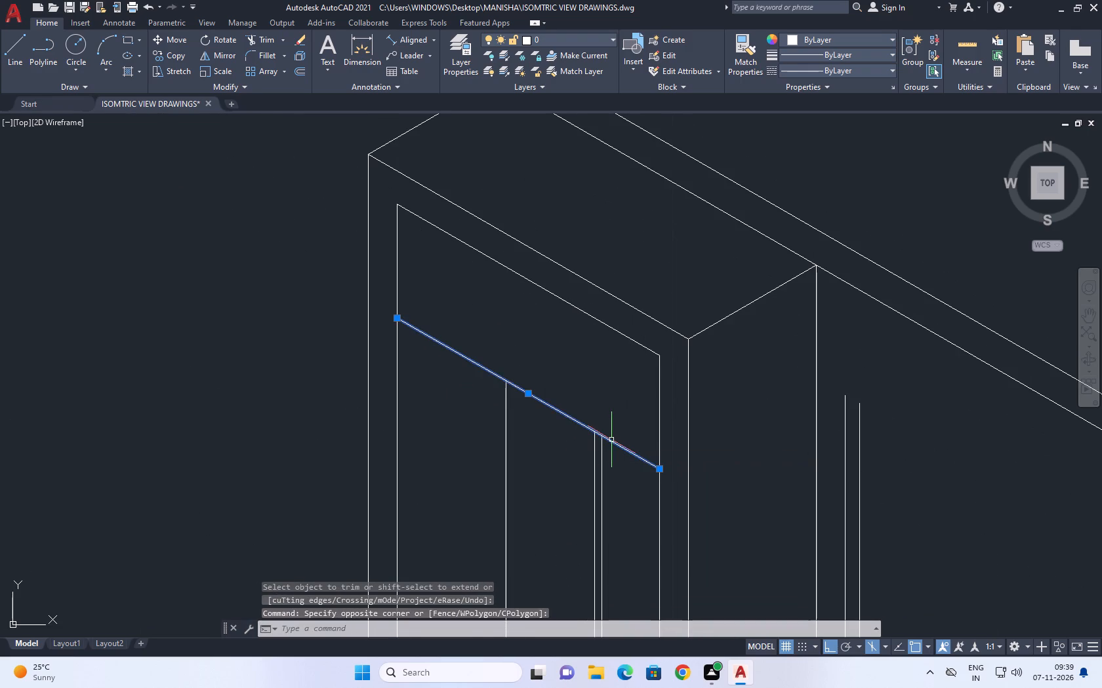
pyautogui.press('Delete')
# Extend the three vertical lines inside the frame up to the inner frame's new sloping top edge.
pyautogui.moveTo(595, 522); pyautogui.dragTo(604, 504, button='middle')
pyautogui.scroll(1, 606, 501)
pyautogui.press('e')
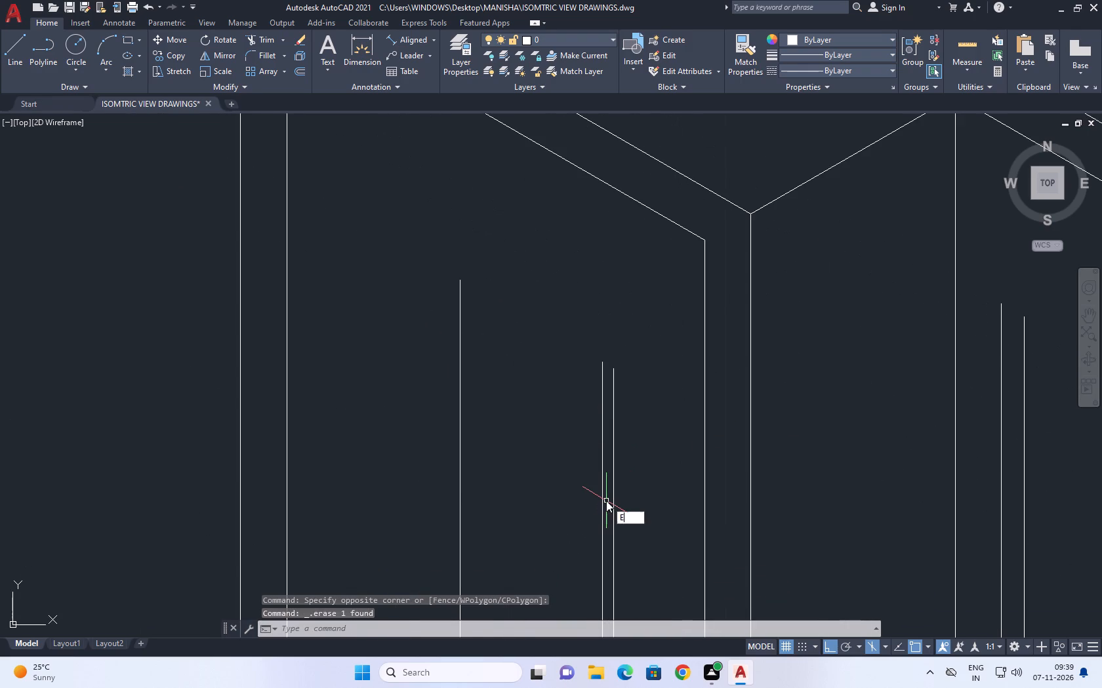
pyautogui.write('X')
pyautogui.press('space')
pyautogui.moveTo(606, 531); pyautogui.dragTo(607, 441, button='middle')
pyautogui.click(643, 448)
pyautogui.scroll(-4, 412, 341)
pyautogui.click(411, 340)
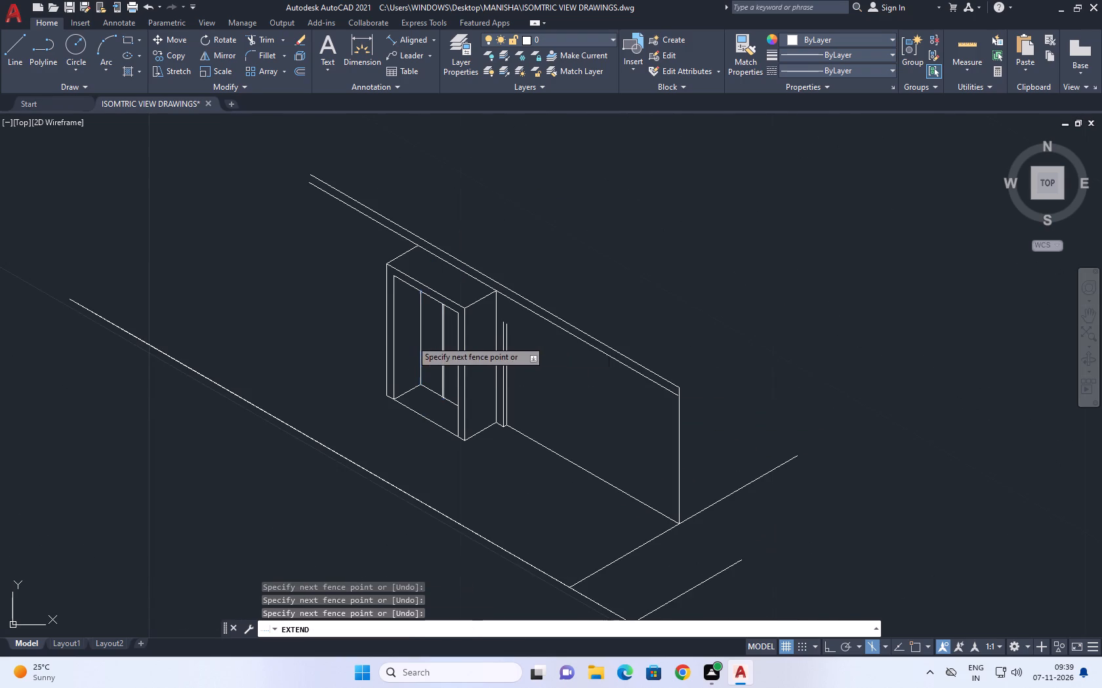
pyautogui.press('space')
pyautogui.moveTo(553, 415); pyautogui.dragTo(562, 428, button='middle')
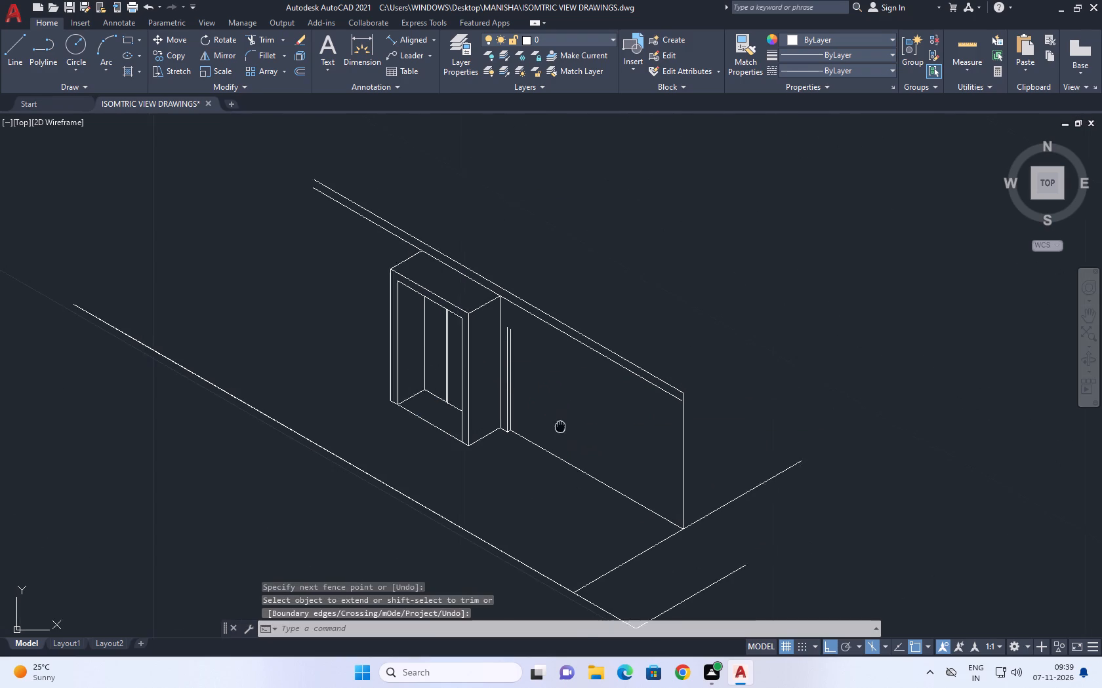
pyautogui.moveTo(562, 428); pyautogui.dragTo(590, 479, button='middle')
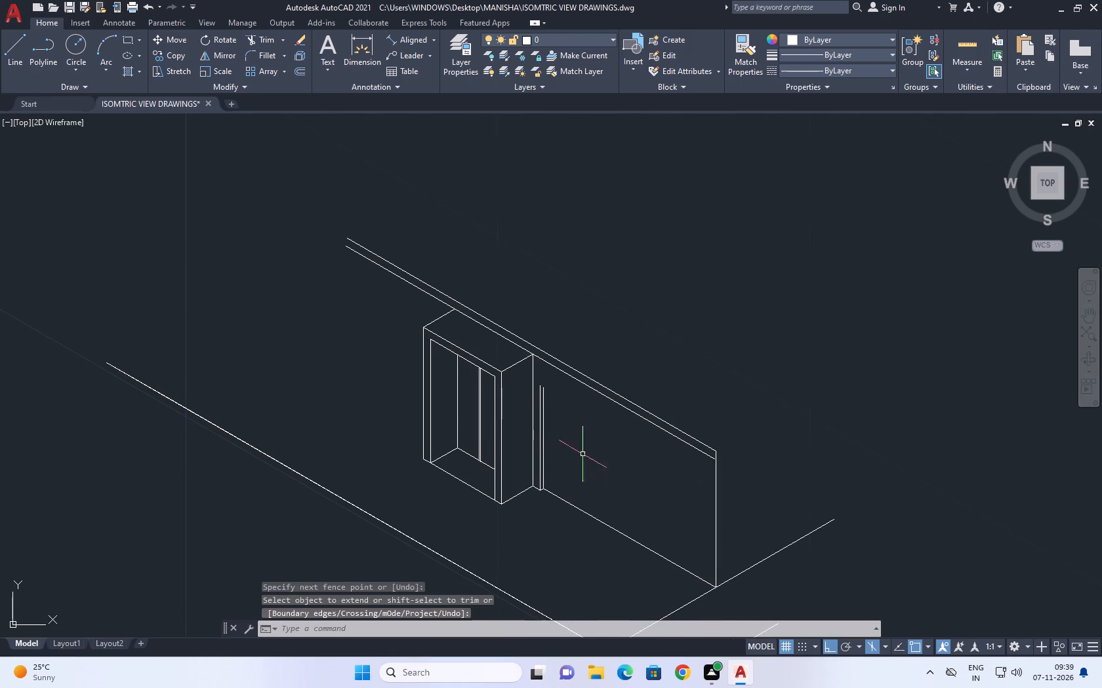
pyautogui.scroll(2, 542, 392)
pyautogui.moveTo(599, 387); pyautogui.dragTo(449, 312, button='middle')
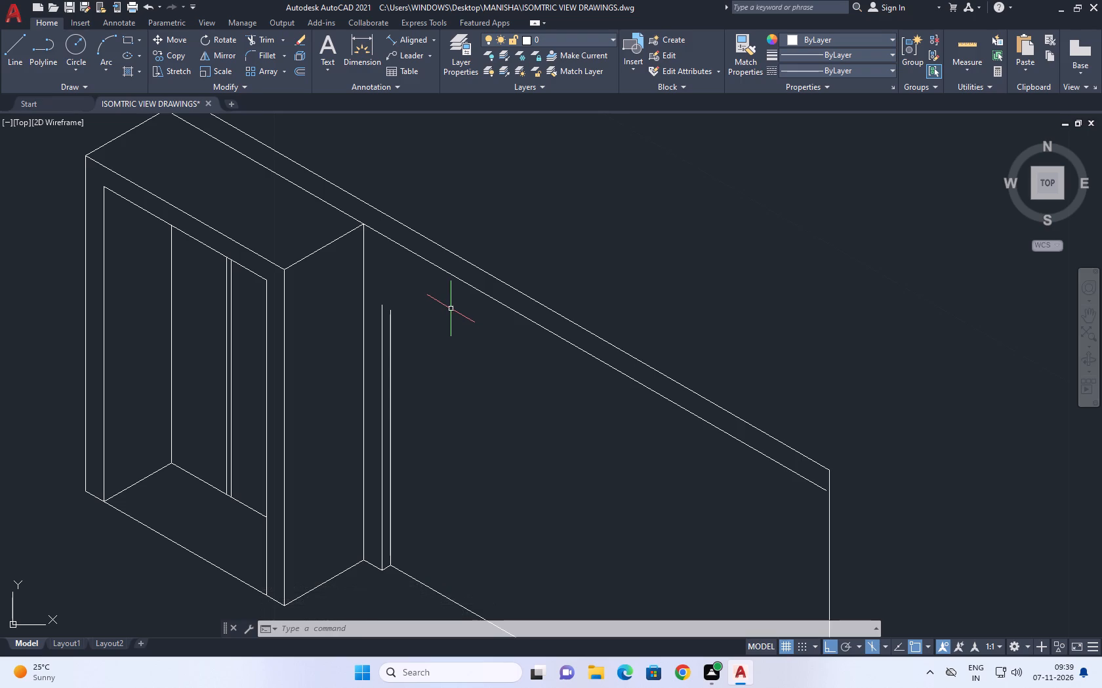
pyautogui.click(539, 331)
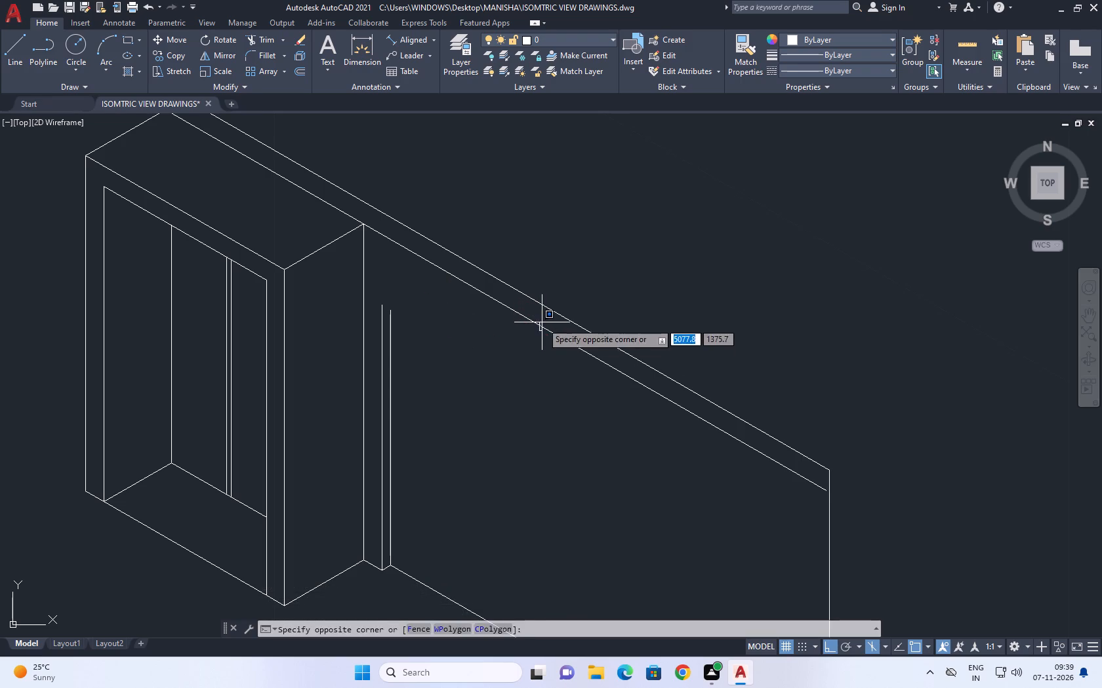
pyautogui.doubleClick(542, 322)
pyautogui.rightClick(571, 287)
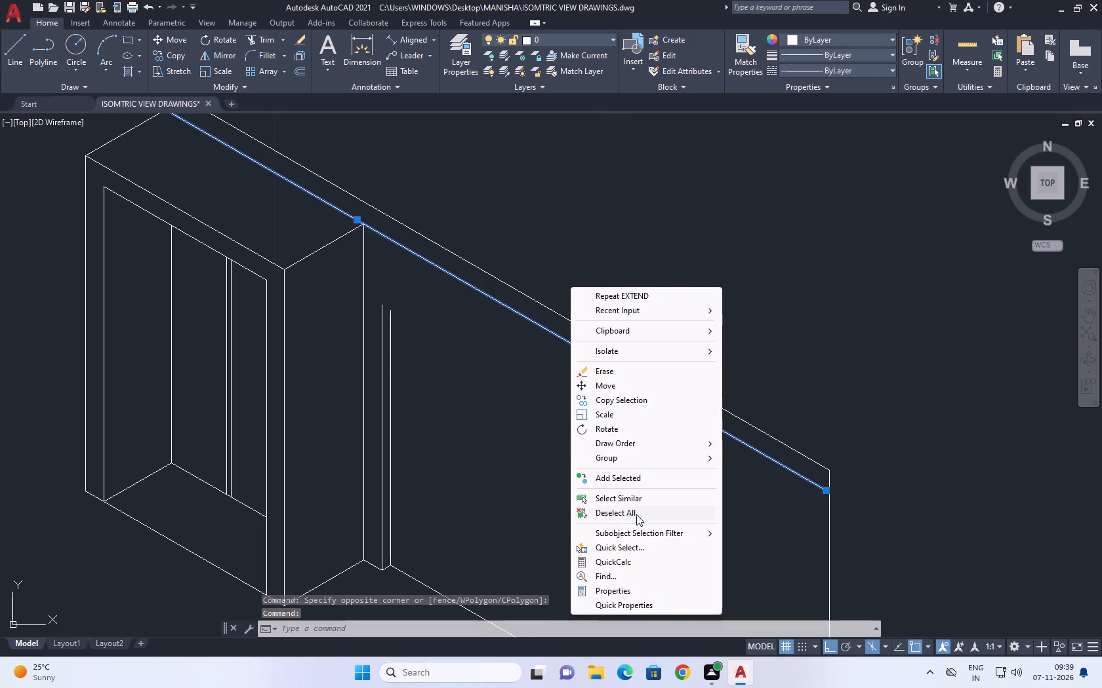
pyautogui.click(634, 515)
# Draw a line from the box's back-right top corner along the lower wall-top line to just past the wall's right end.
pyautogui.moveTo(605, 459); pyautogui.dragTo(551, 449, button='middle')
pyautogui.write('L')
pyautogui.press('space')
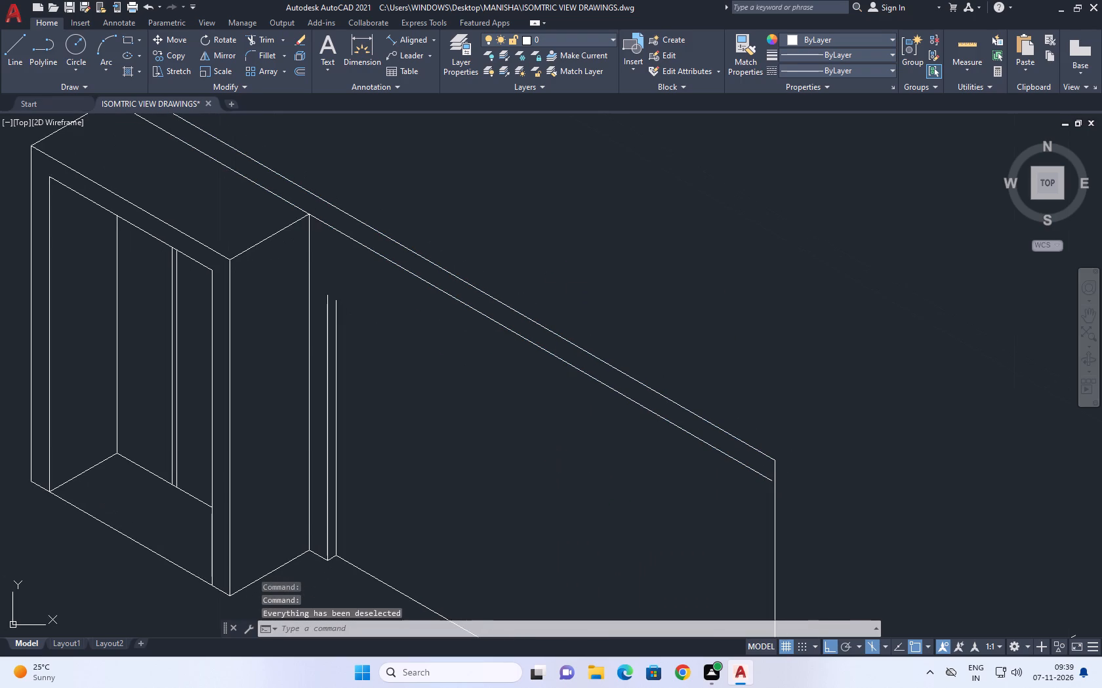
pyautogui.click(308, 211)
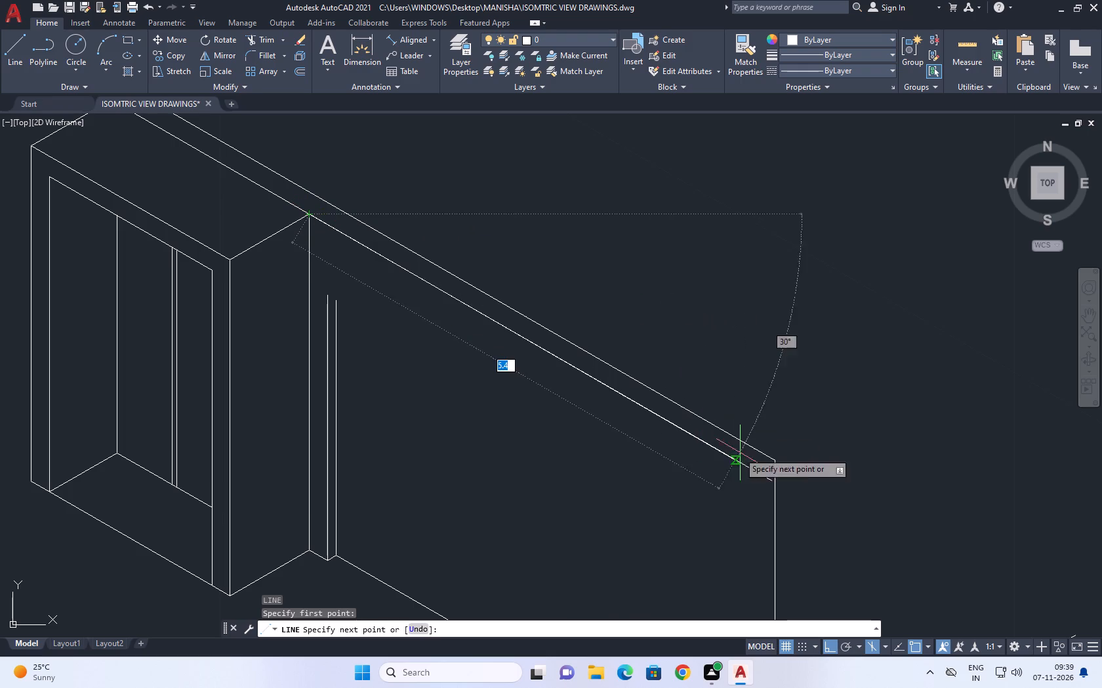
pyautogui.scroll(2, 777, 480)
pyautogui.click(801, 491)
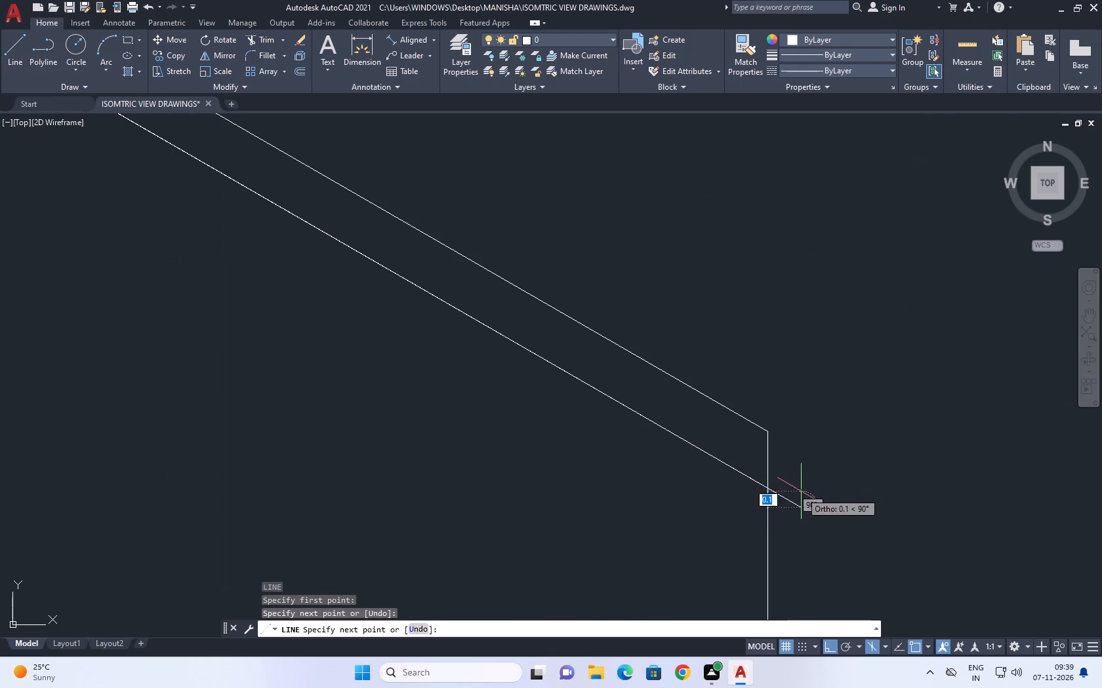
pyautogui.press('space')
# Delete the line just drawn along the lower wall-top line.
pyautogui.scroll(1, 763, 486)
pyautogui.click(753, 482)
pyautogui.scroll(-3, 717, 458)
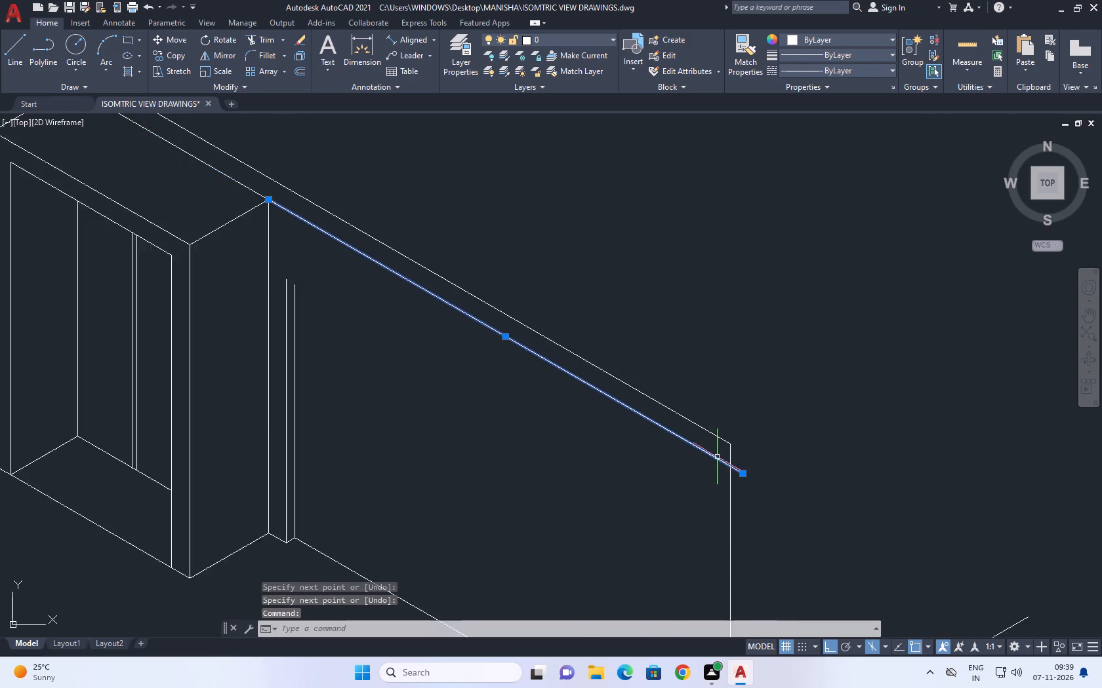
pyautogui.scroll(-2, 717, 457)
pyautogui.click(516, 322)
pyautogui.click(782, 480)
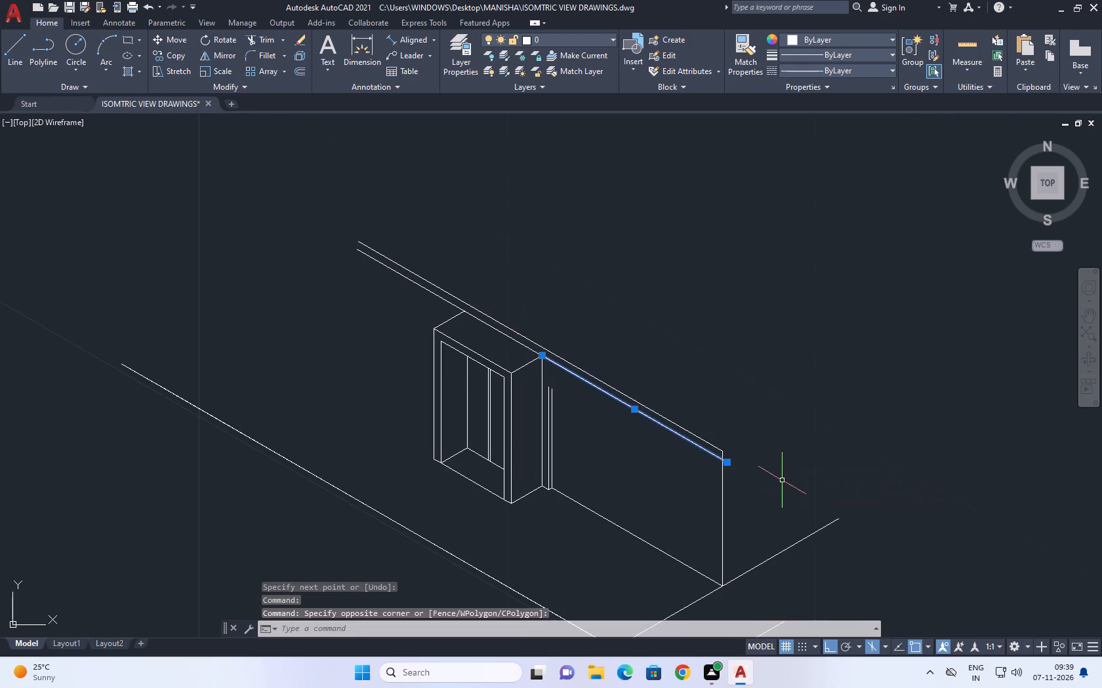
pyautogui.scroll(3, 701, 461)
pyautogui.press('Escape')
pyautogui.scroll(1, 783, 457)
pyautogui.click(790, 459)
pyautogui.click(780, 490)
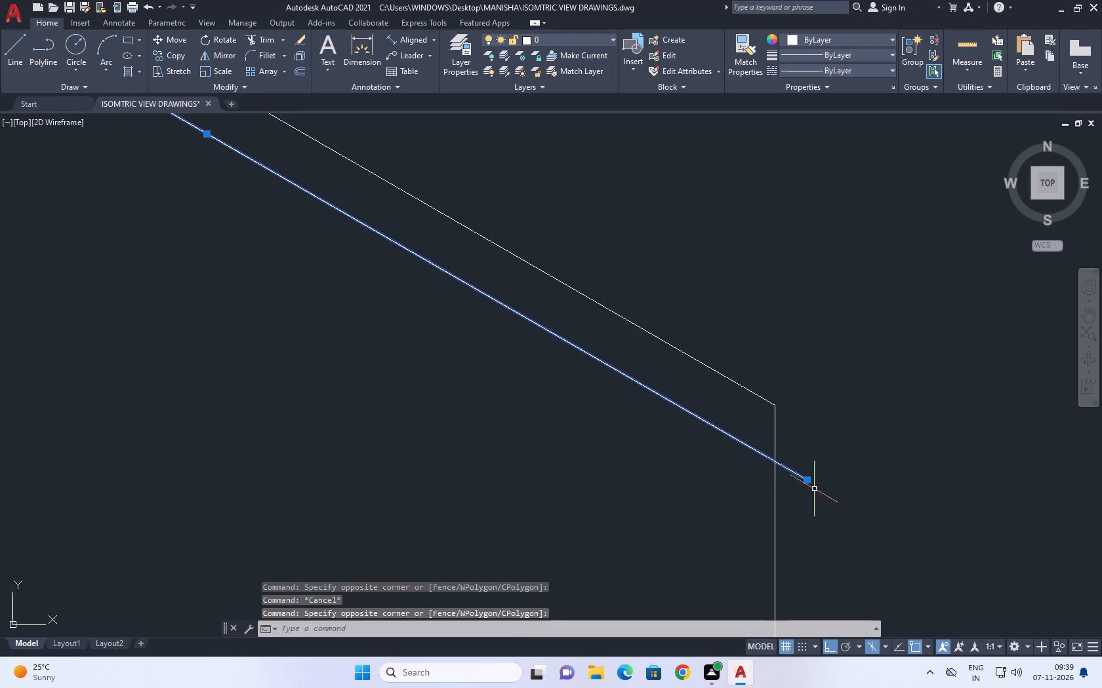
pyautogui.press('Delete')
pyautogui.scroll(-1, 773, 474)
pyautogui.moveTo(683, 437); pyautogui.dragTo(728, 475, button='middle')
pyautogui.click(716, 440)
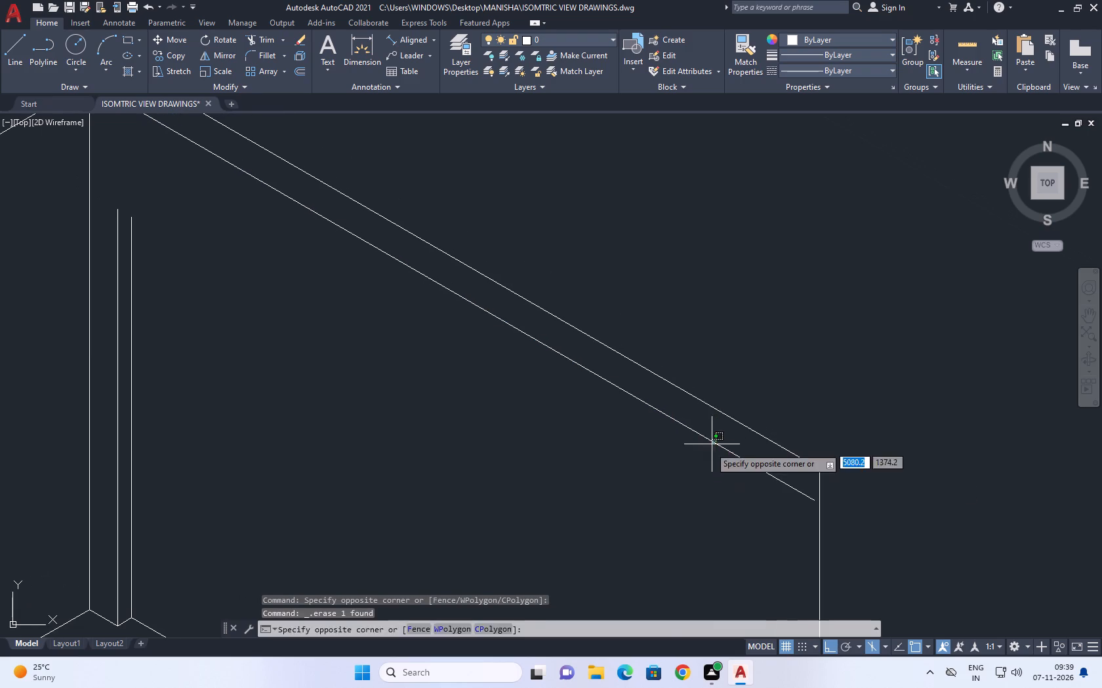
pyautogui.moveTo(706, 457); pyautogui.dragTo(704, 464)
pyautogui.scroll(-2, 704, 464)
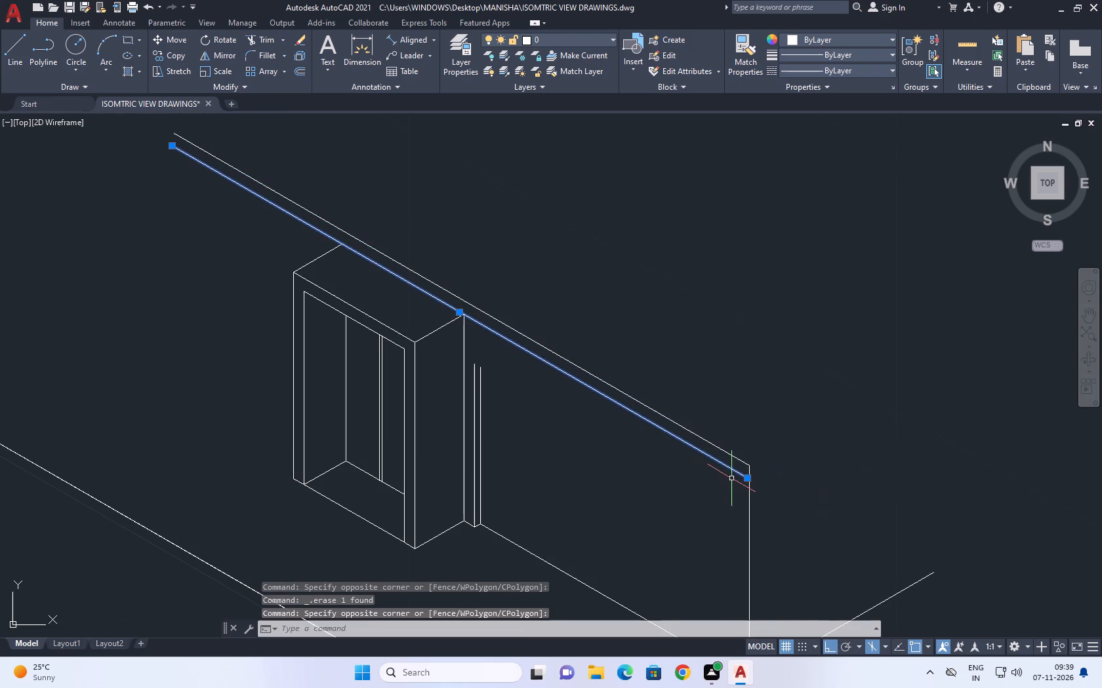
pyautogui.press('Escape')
# From the box's back-left top corner, draw connected lines 0.226 along the lower wall-top line and 0.226 toward the front in the top isoplane.
pyautogui.moveTo(655, 434); pyautogui.dragTo(677, 466, button='middle')
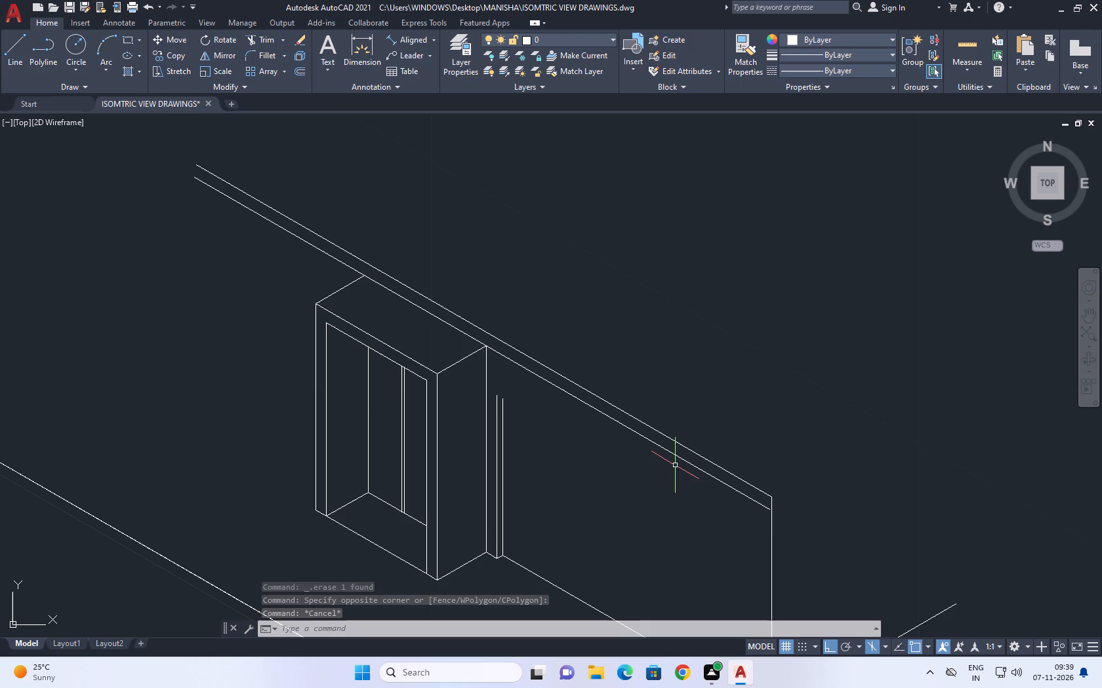
pyautogui.scroll(2, 357, 289)
pyautogui.moveTo(359, 273); pyautogui.dragTo(400, 331, button='middle')
pyautogui.press('l')
pyautogui.press('space')
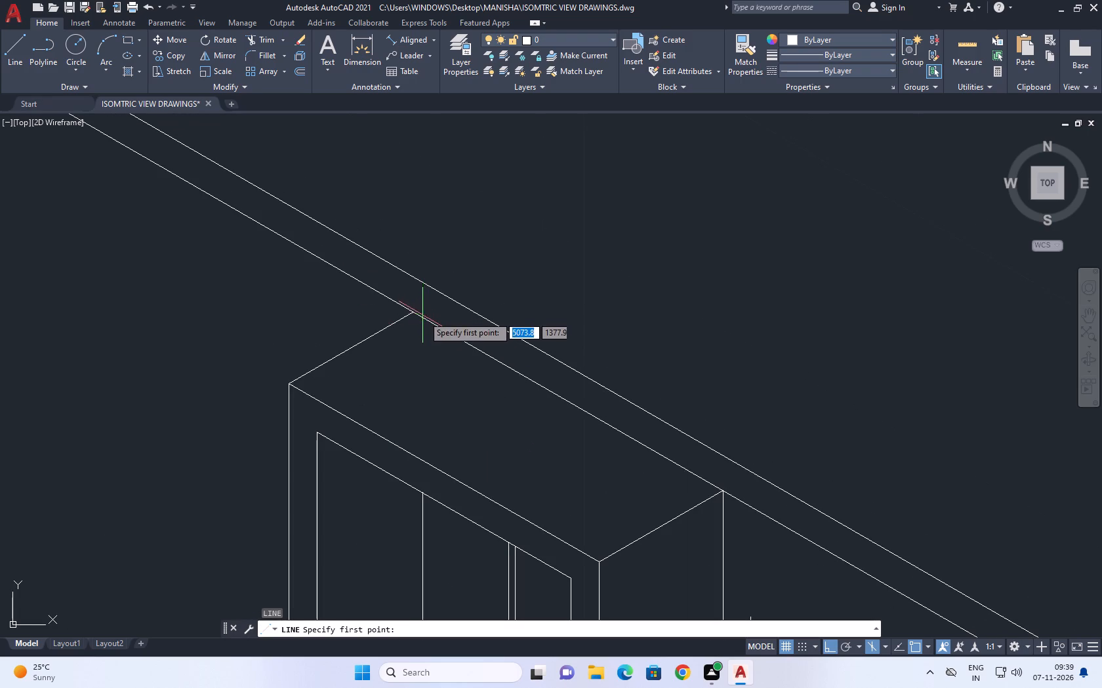
pyautogui.click(414, 312)
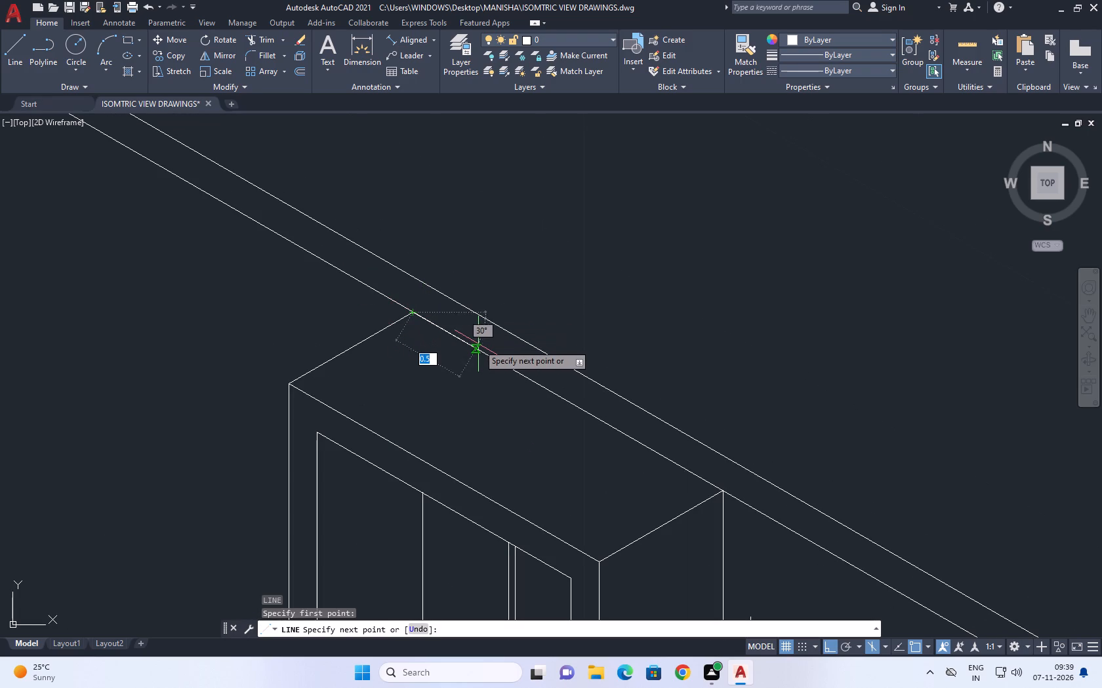
pyautogui.write('0.226')
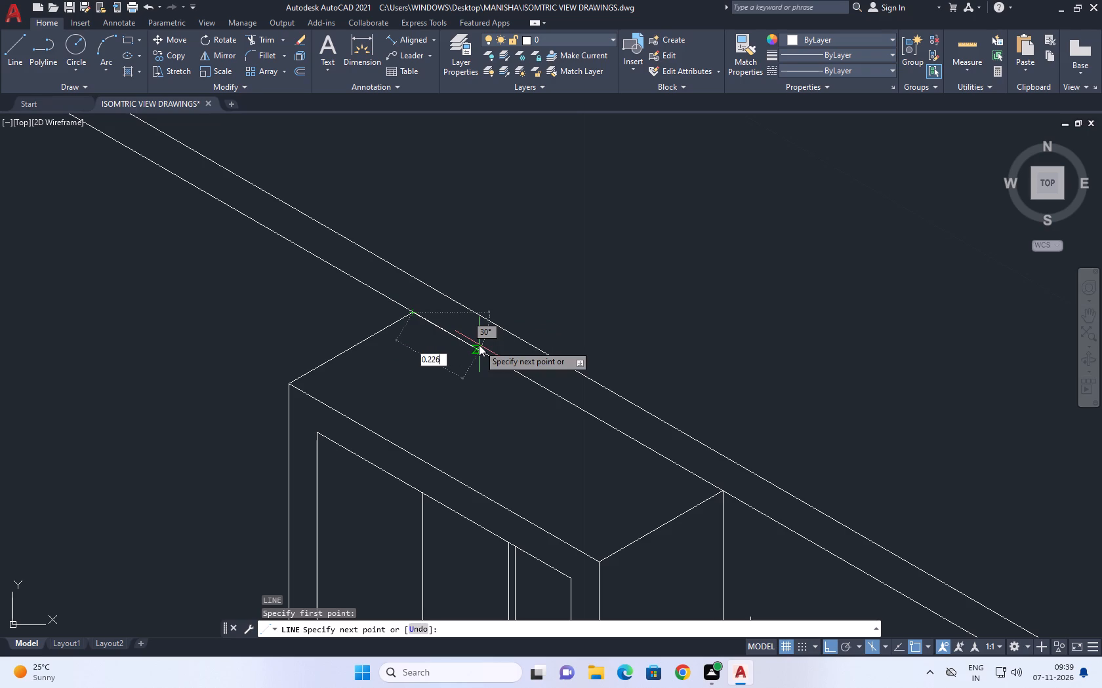
pyautogui.press('Return')
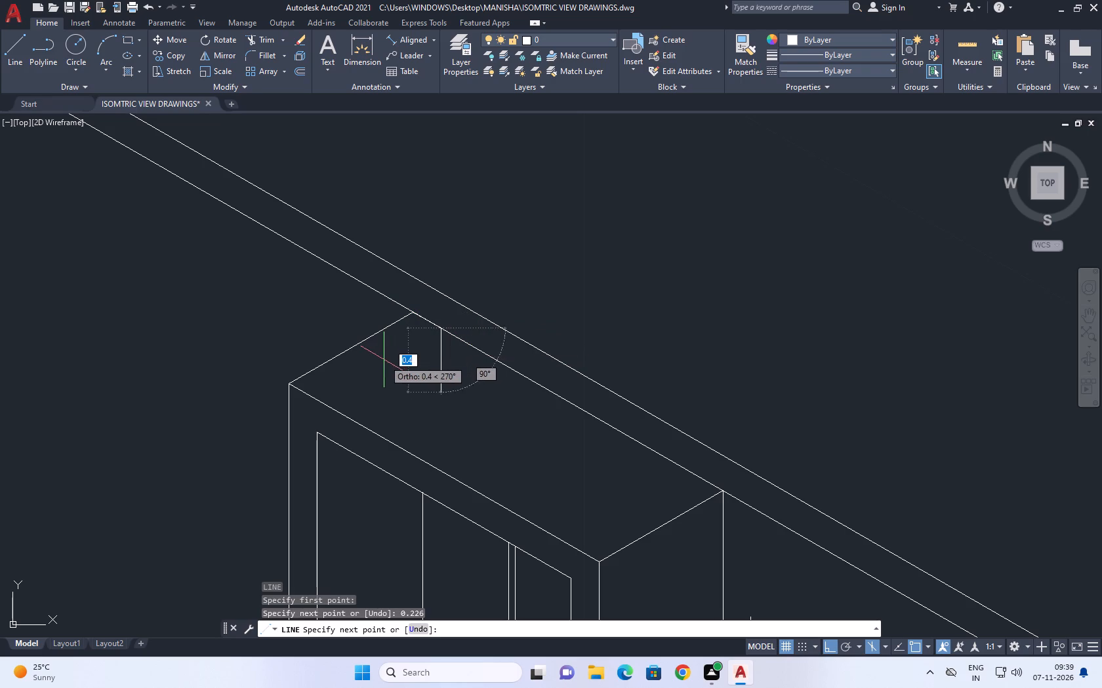
pyautogui.press('F5')
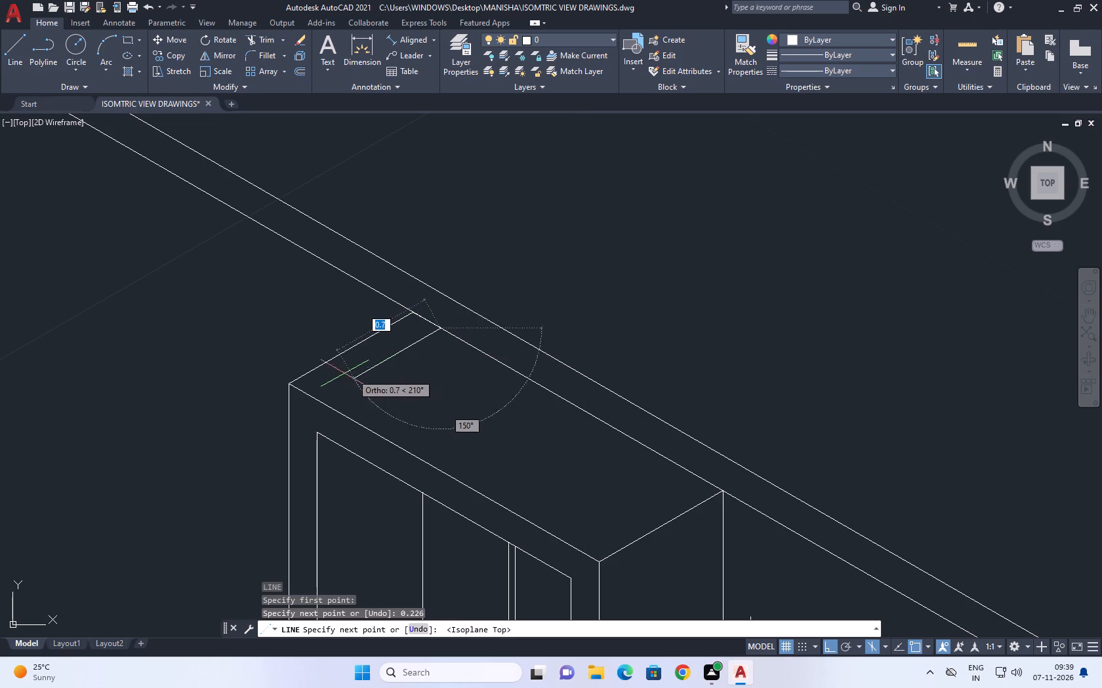
pyautogui.write('0.226')
pyautogui.press('Return')
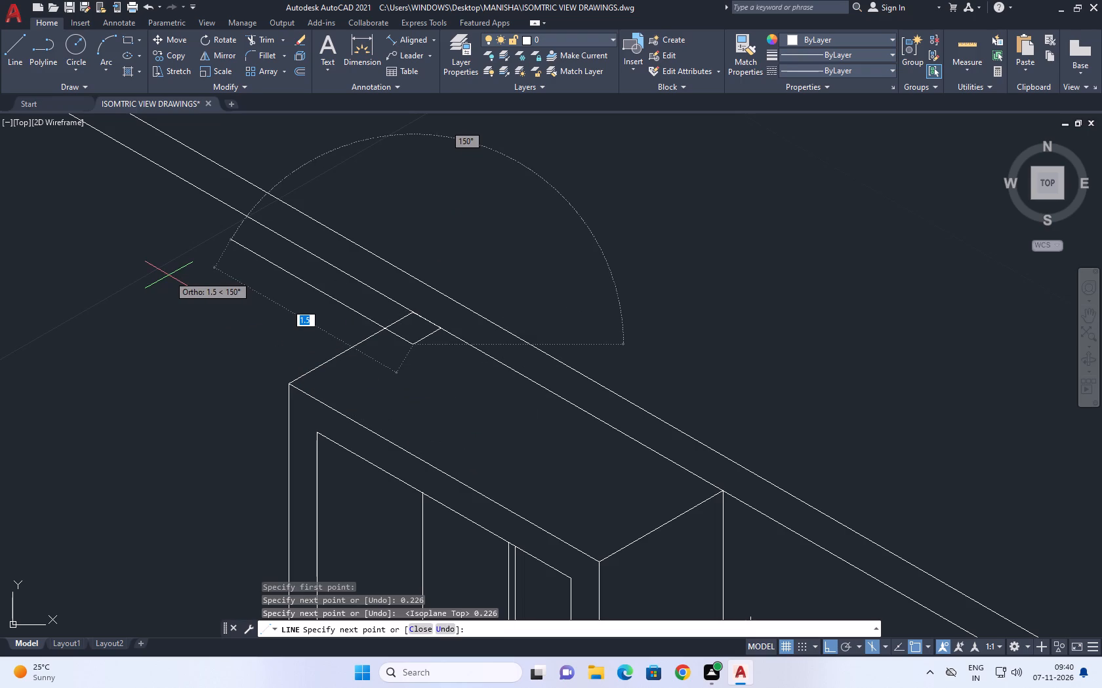
# Continue the connected line parallel to the wall-top lines, up to just past their far left end.
pyautogui.scroll(-4, 166, 276)
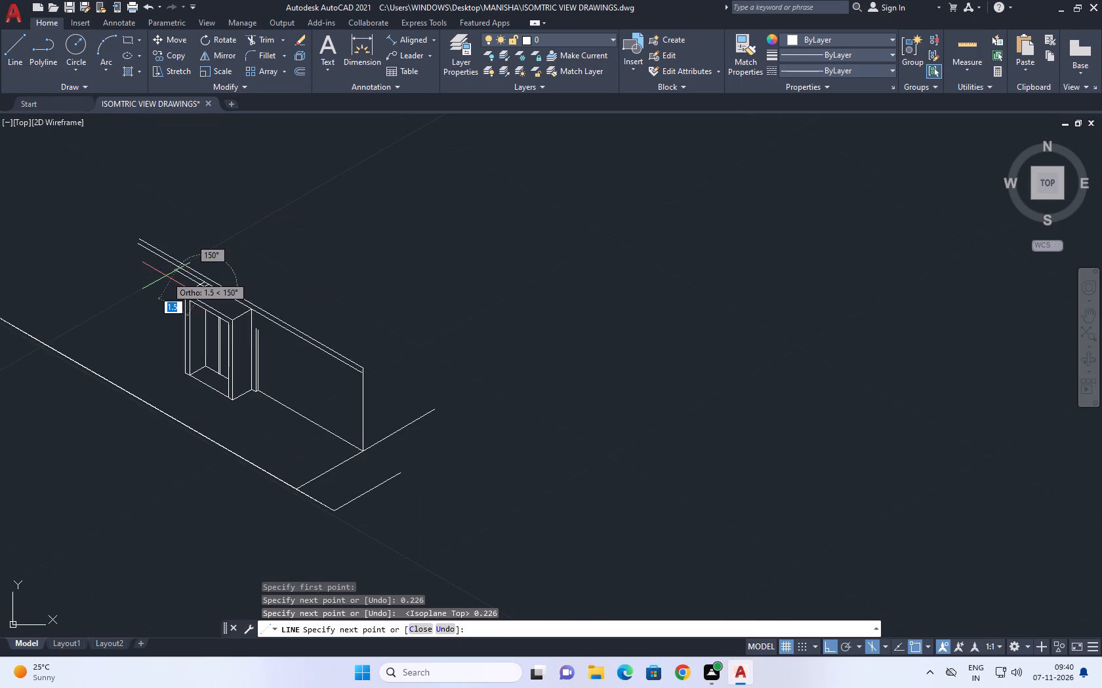
pyautogui.scroll(2, 125, 269)
pyautogui.click(96, 231)
pyautogui.press('space')
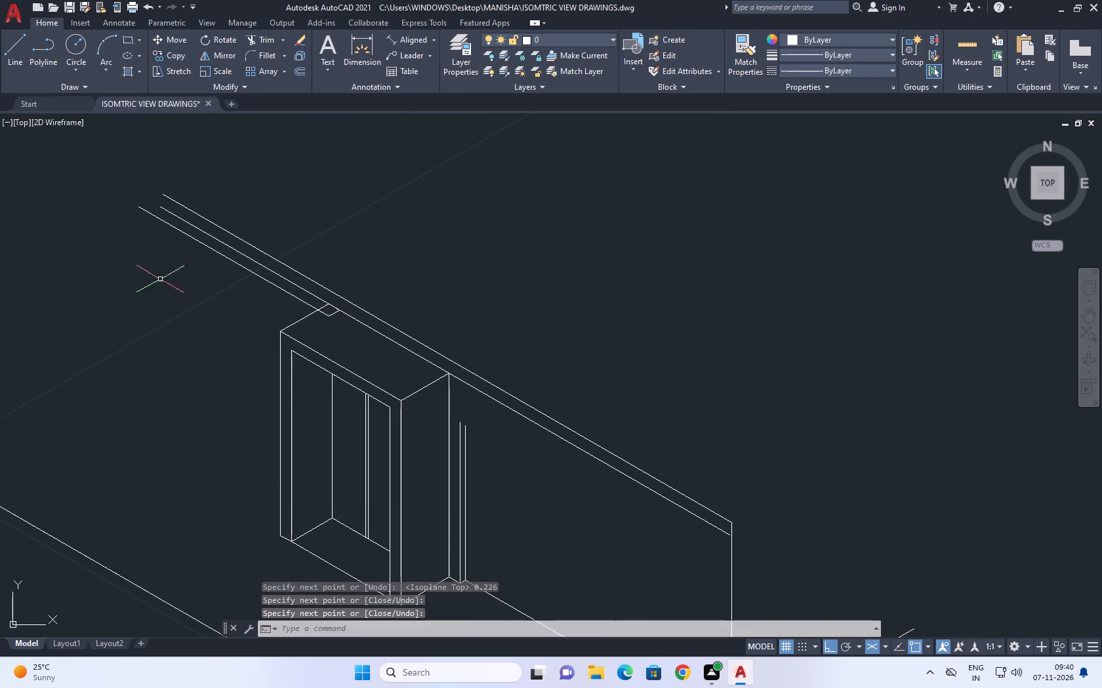
# Draw a 0.226 vertical line upward from the front corner of the small offset at the box's back-left top corner.
pyautogui.moveTo(197, 341); pyautogui.dragTo(238, 368, button='middle')
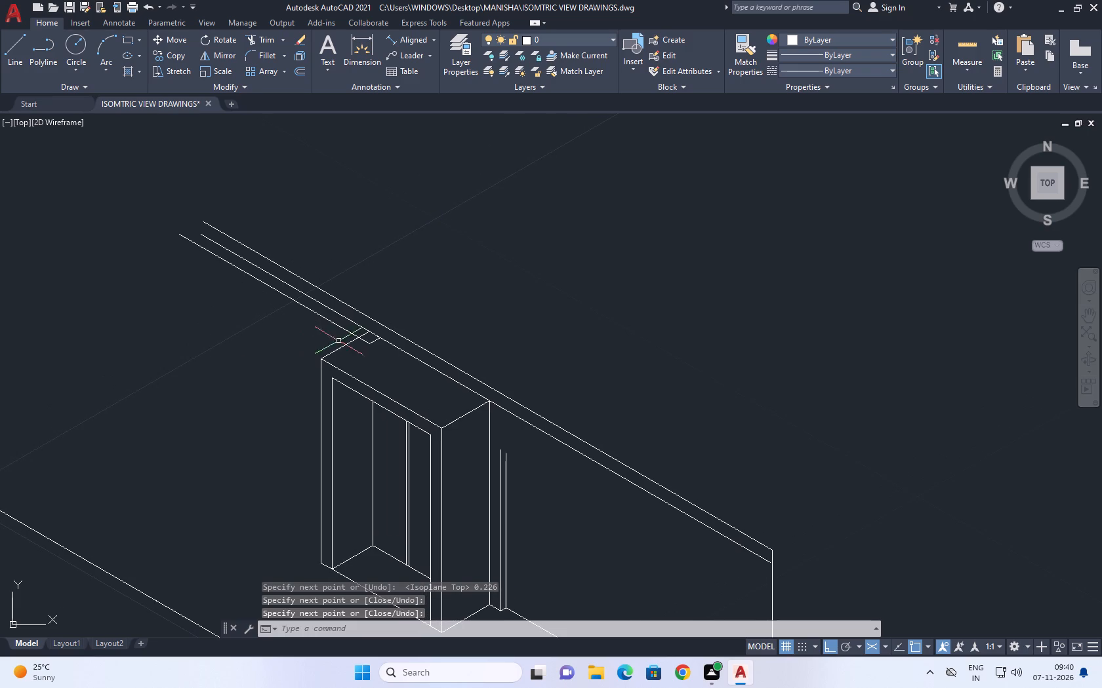
pyautogui.scroll(2, 357, 336)
pyautogui.moveTo(360, 336); pyautogui.dragTo(363, 348, button='middle')
pyautogui.write('L')
pyautogui.press('space')
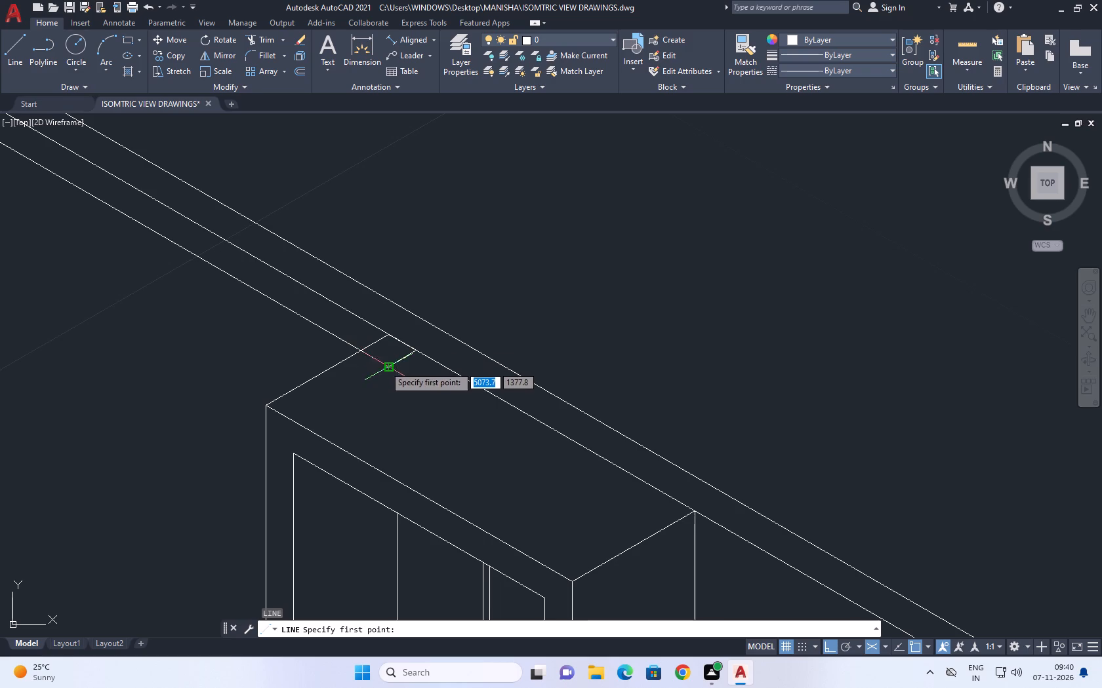
pyautogui.click(385, 368)
pyautogui.press('F5')
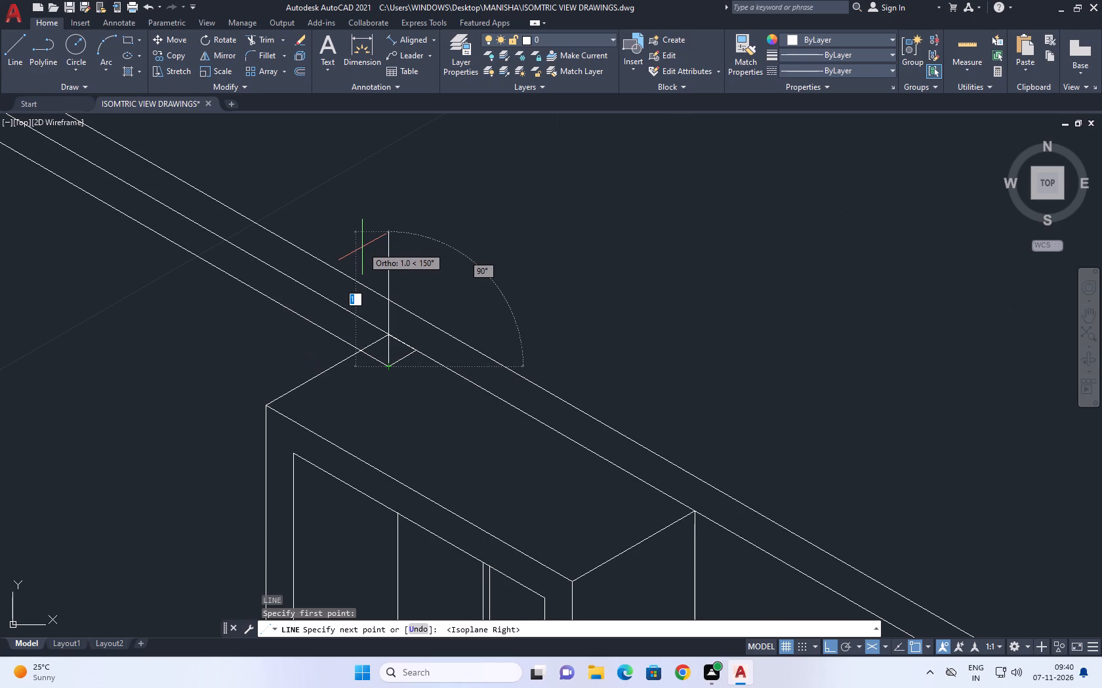
pyautogui.write('0.226')
pyautogui.press('Return')
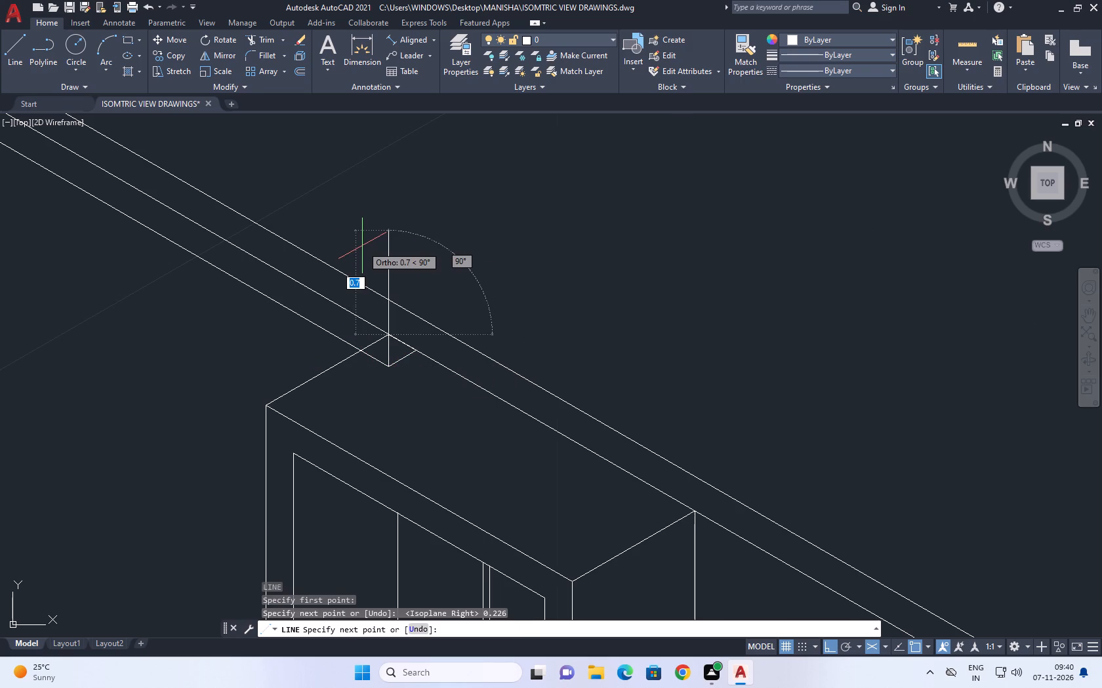
pyautogui.scroll(-1, 217, 265)
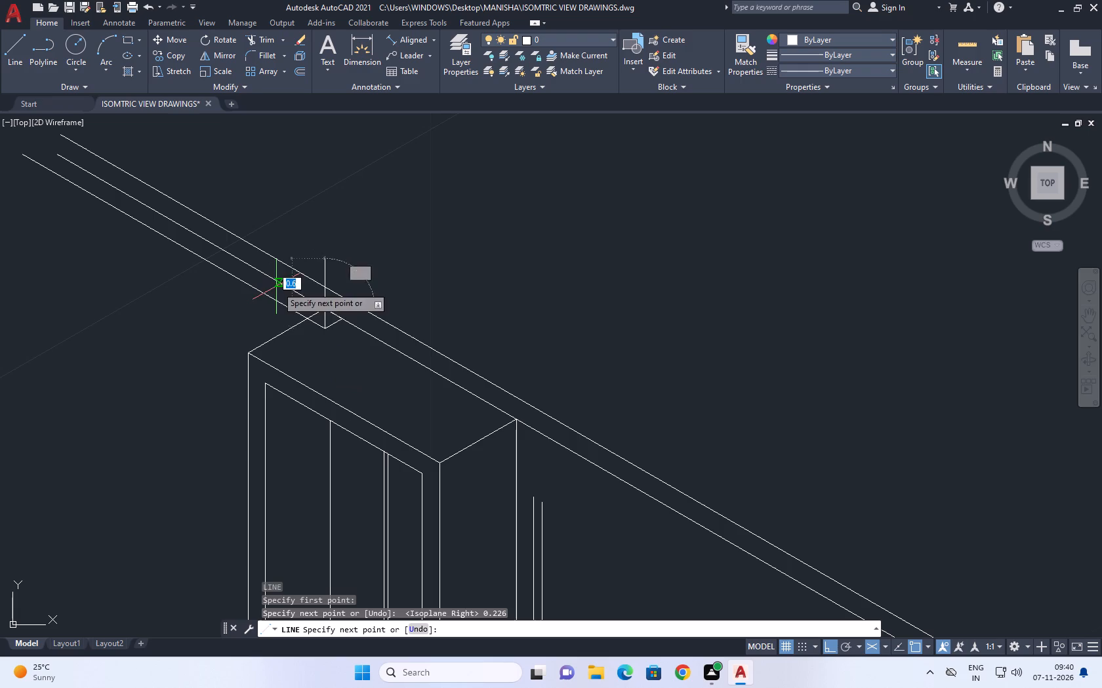
pyautogui.moveTo(270, 293); pyautogui.dragTo(295, 325, button='middle')
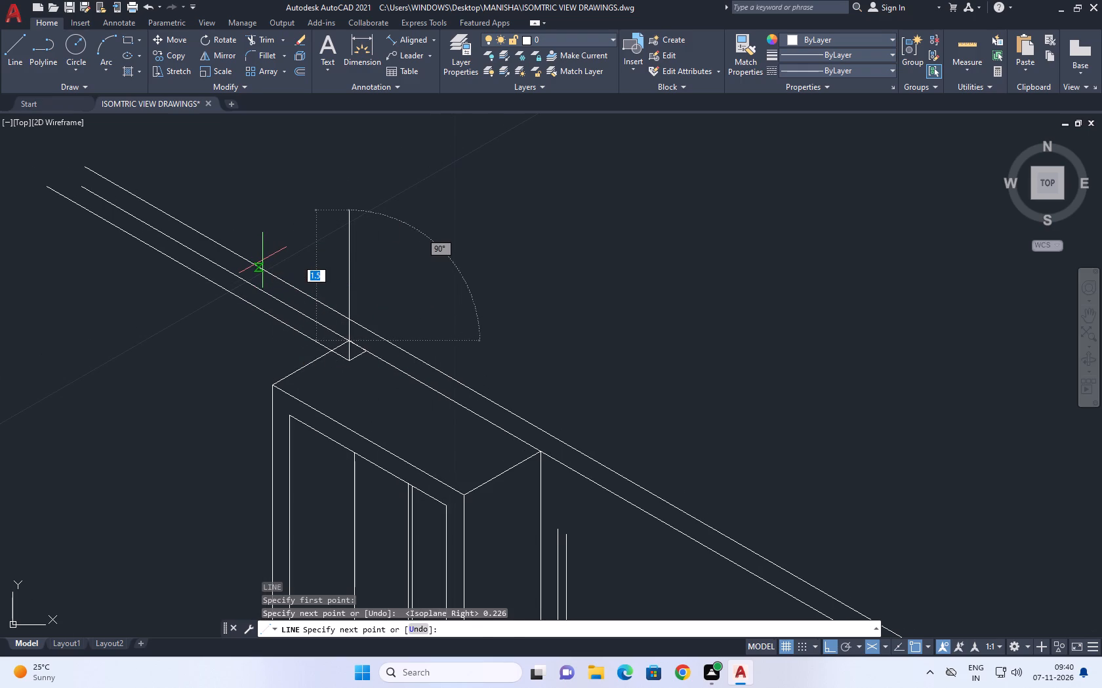
pyautogui.press('F5')
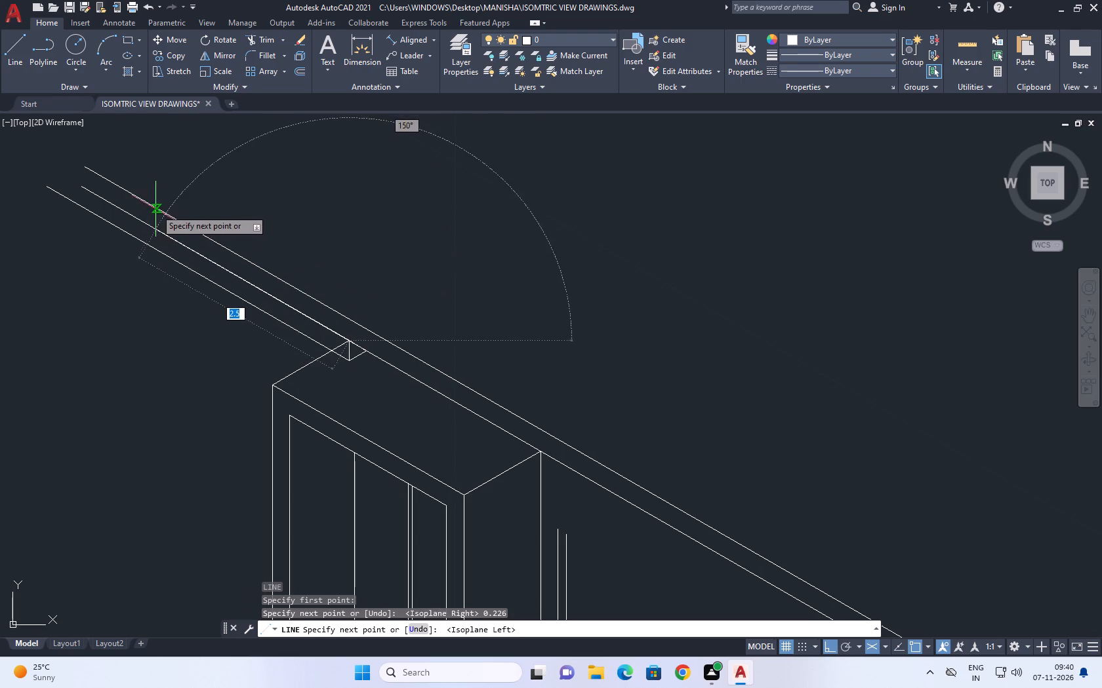
pyautogui.press('space')
pyautogui.moveTo(295, 296); pyautogui.dragTo(276, 328, button='middle')
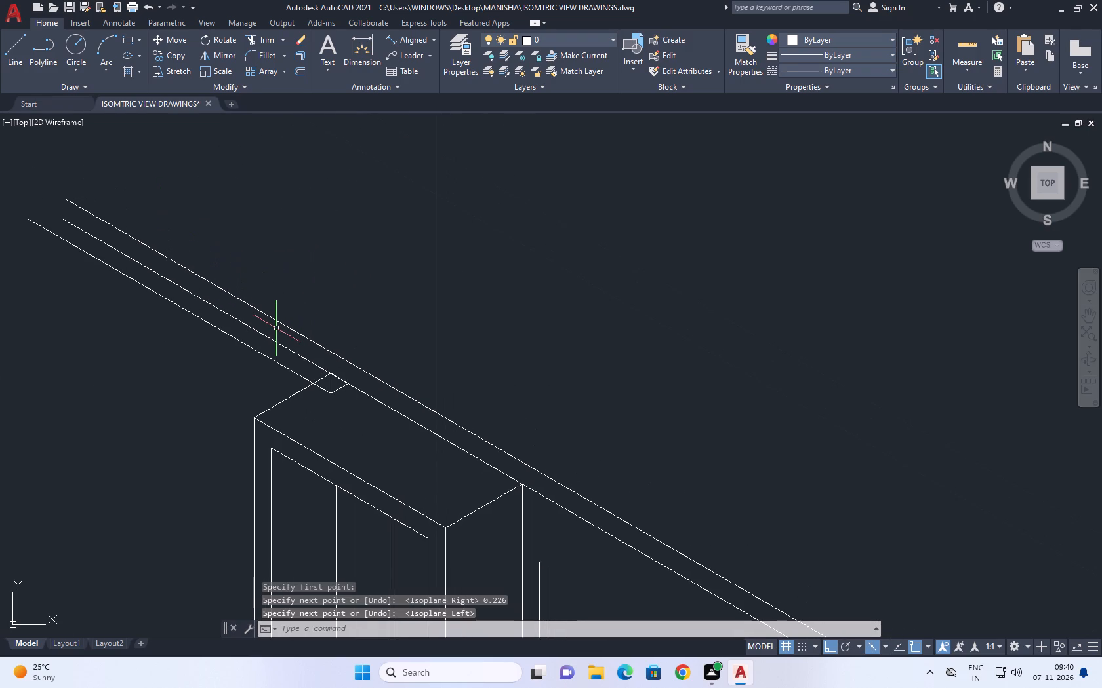
pyautogui.press('m')
pyautogui.press('Escape')
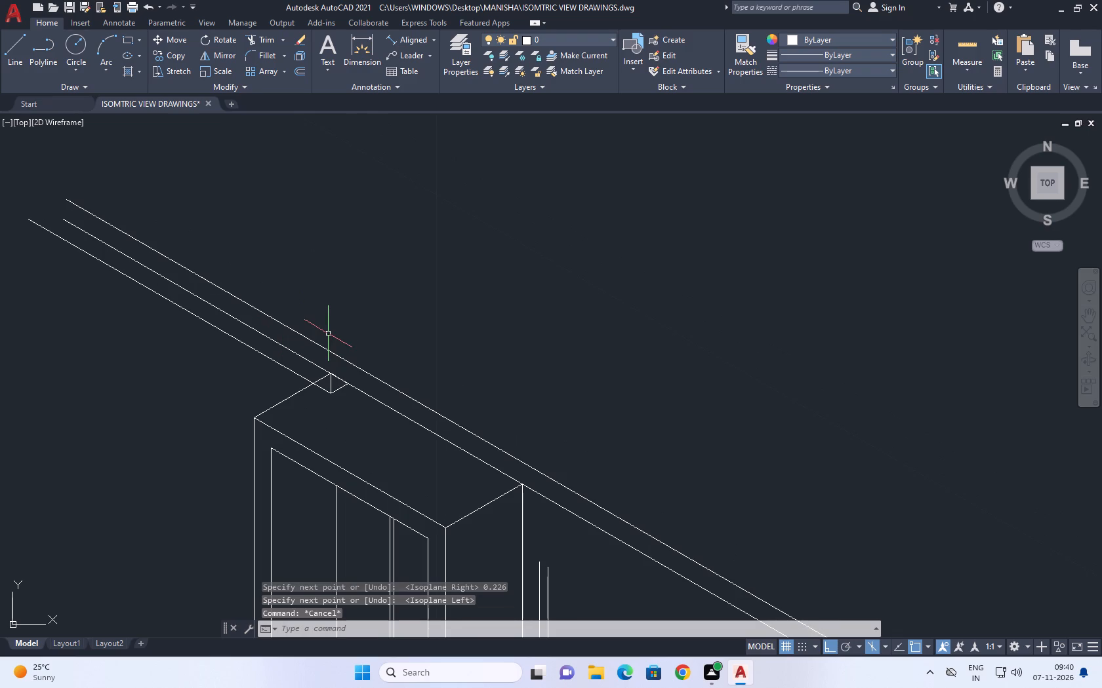
# Draw a line from the box's back-left top corner backward along the isometric depth direction, crossing the upper wall-top line.
pyautogui.press('l')
pyautogui.press('space')
pyautogui.scroll(2, 330, 376)
pyautogui.click(331, 370)
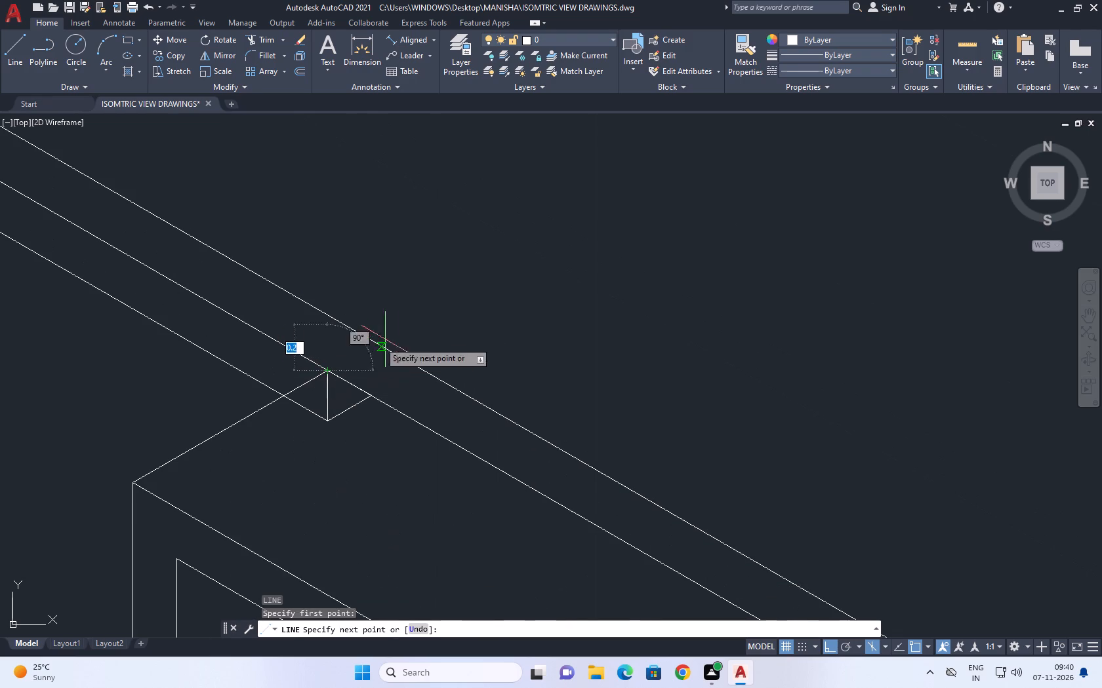
pyautogui.press('F5')
pyautogui.click(417, 328)
pyautogui.press('space')
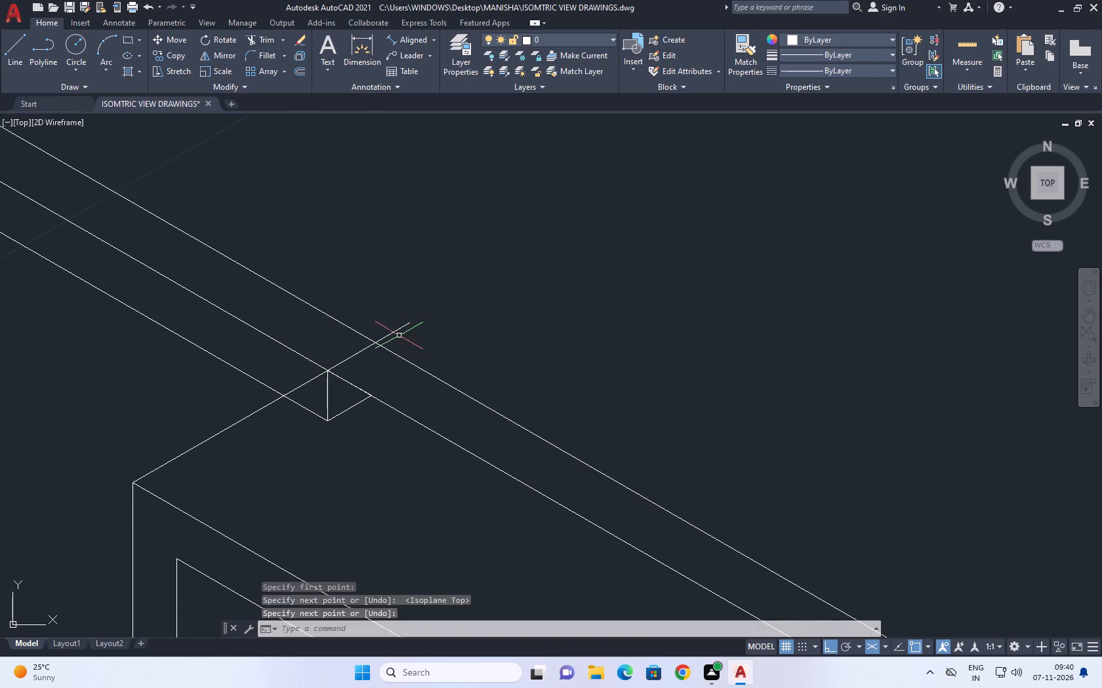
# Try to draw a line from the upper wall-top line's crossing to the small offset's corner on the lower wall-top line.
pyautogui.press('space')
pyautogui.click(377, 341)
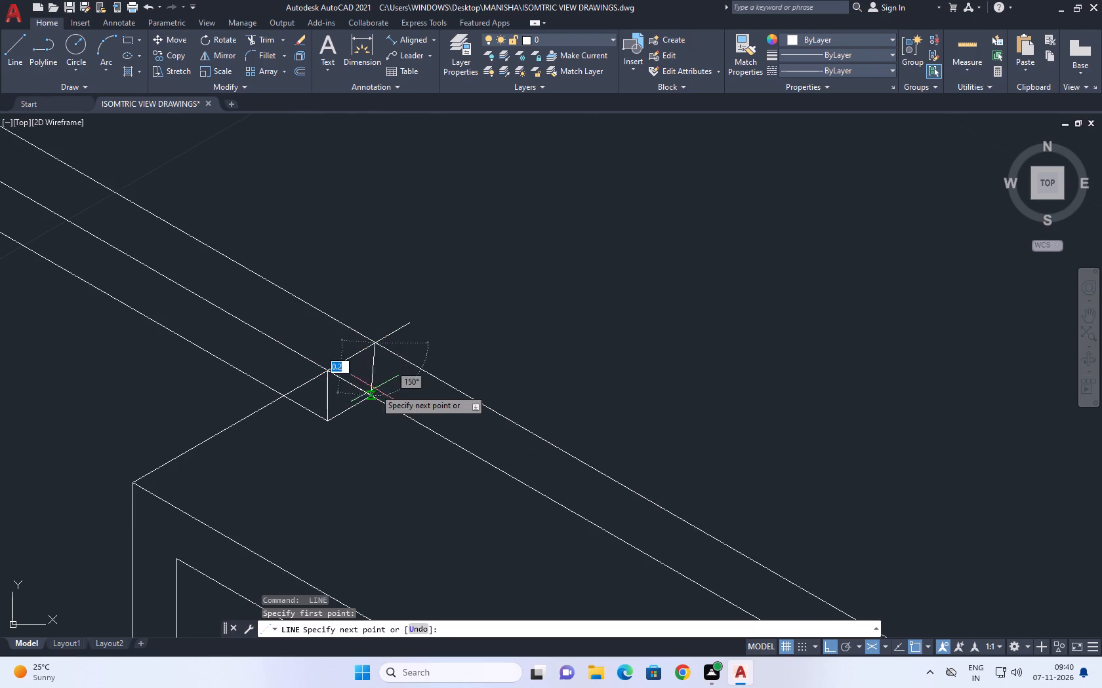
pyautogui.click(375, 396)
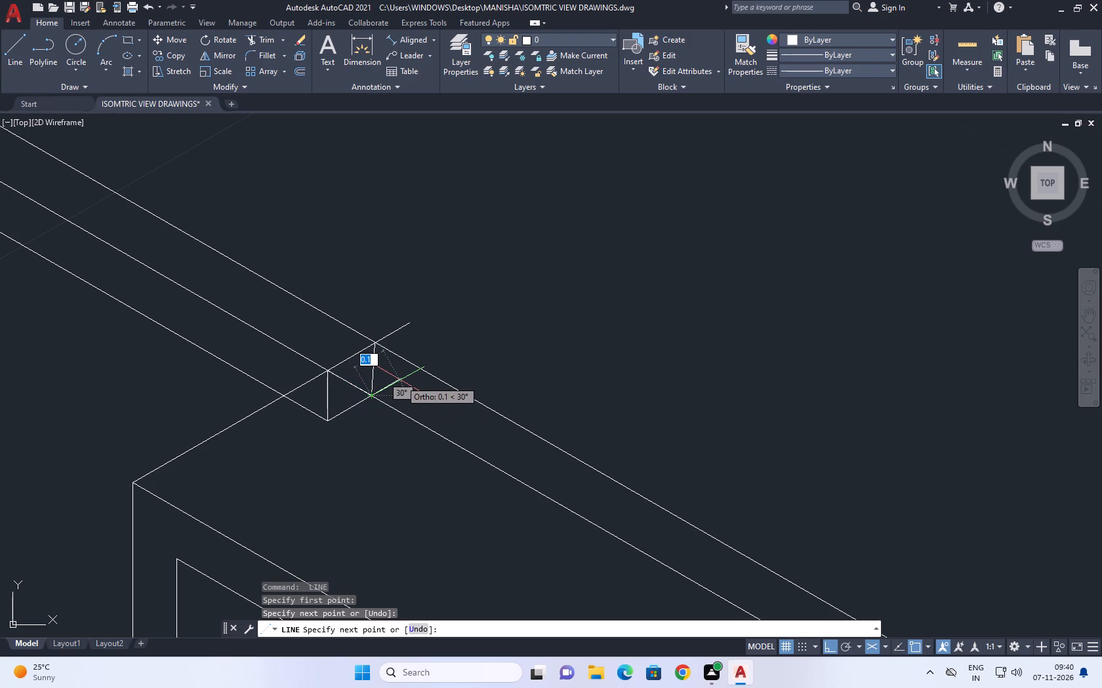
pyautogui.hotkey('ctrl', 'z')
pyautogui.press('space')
# In the right isoplane, draw a vertical line upward from the small offset's corner on the lower wall-top line, past the upper one.
pyautogui.scroll(3, 358, 354)
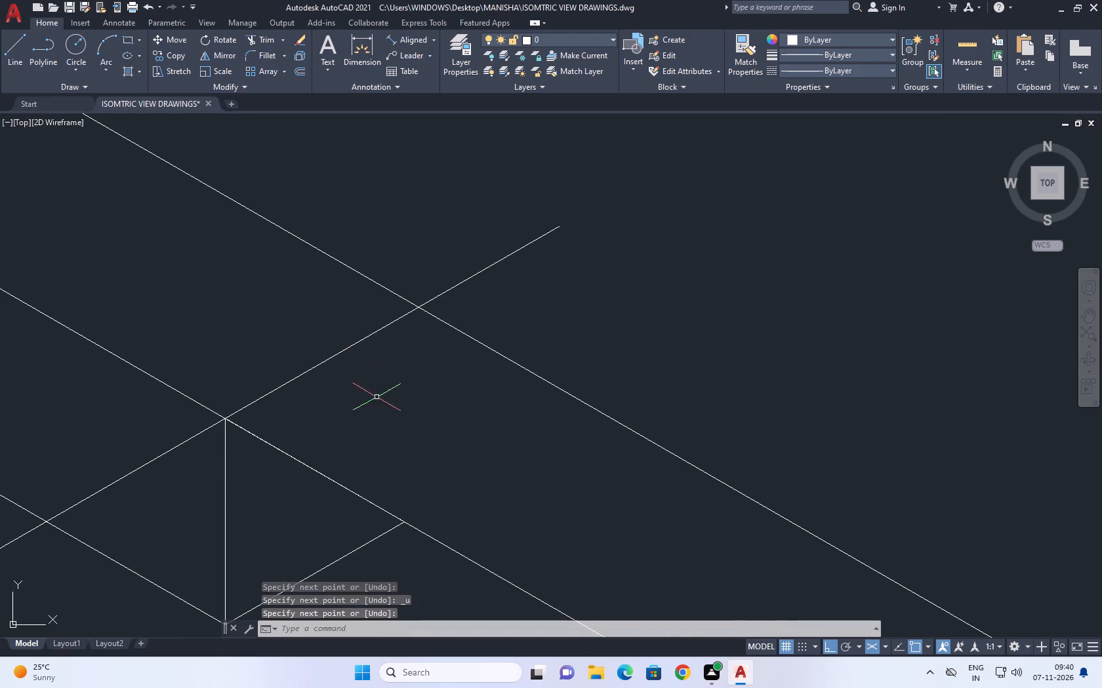
pyautogui.press('space')
pyautogui.click(405, 523)
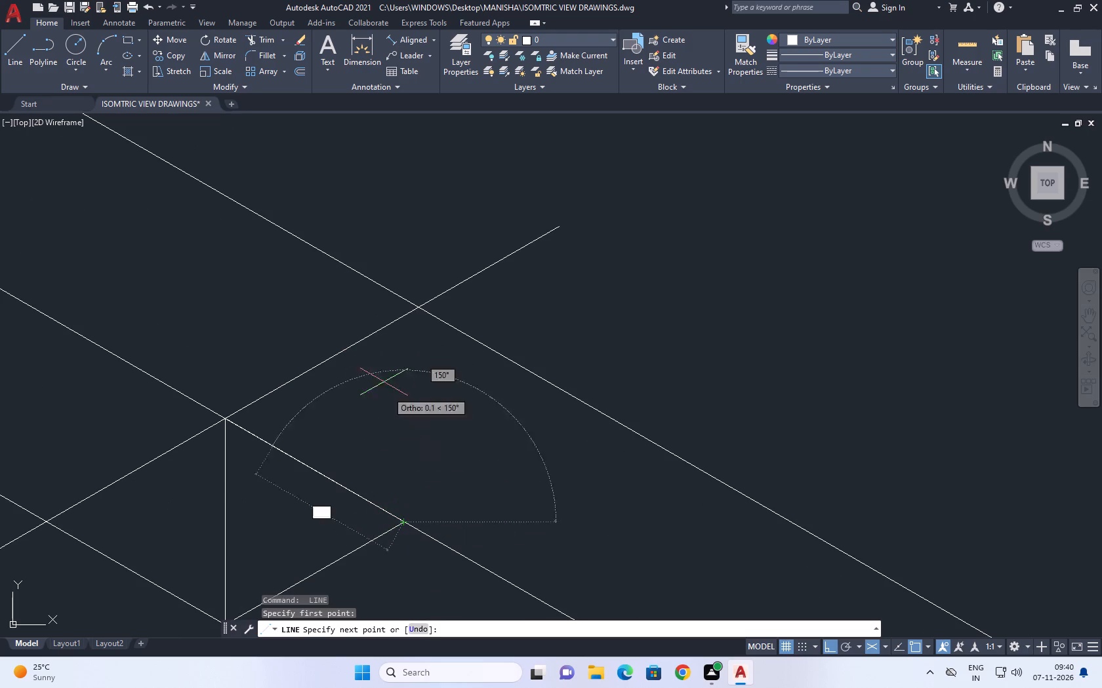
pyautogui.press('F5')
pyautogui.click(373, 201)
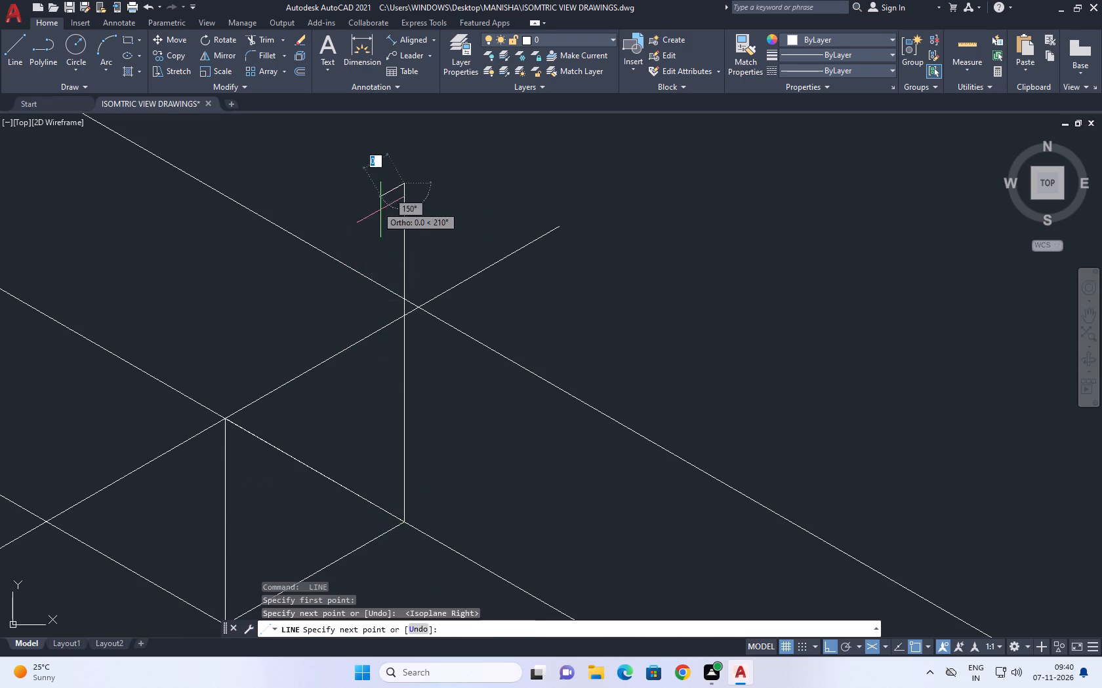
pyautogui.scroll(-4, 442, 328)
pyautogui.press('space')
pyautogui.scroll(-2, 467, 334)
pyautogui.moveTo(498, 343); pyautogui.dragTo(494, 344, button='middle')
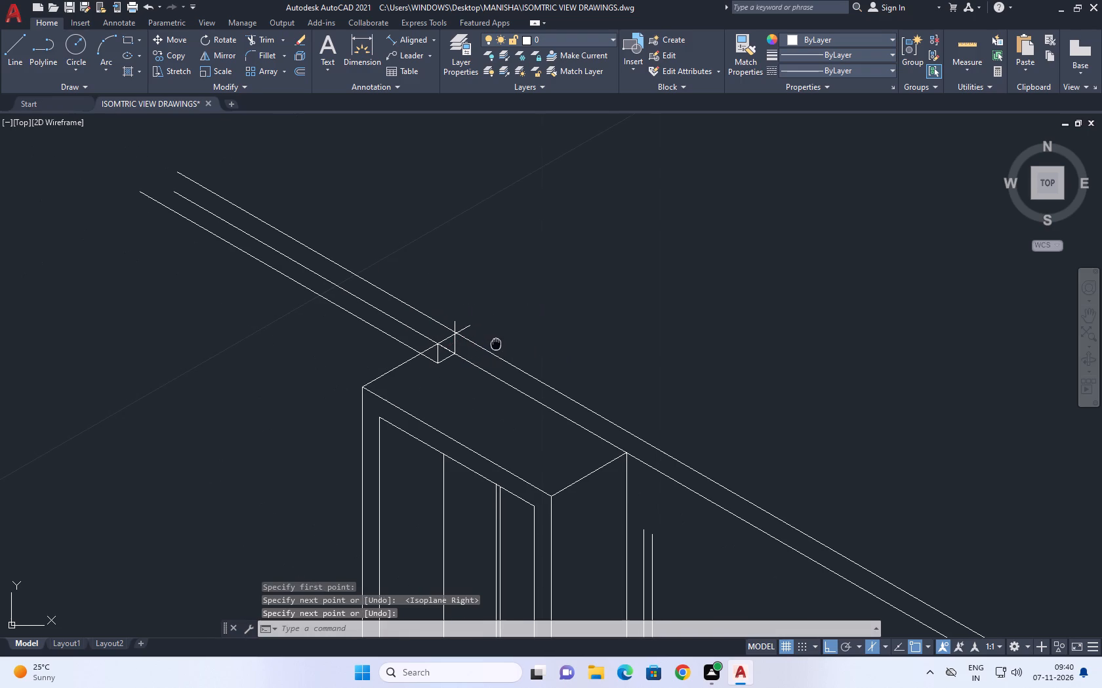
pyautogui.moveTo(494, 344); pyautogui.dragTo(473, 339, button='middle')
pyautogui.moveTo(468, 345); pyautogui.dragTo(413, 345, button='middle')
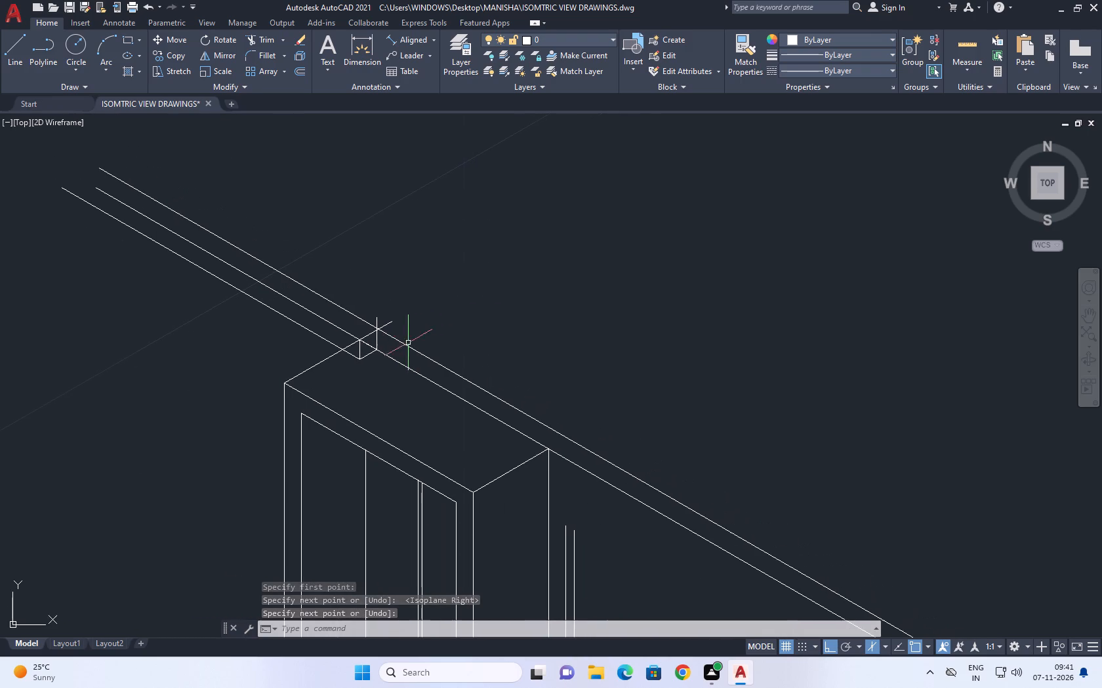
# Measure the small offset's front edge with an aligned dimension, without placing it.
pyautogui.scroll(3, 353, 341)
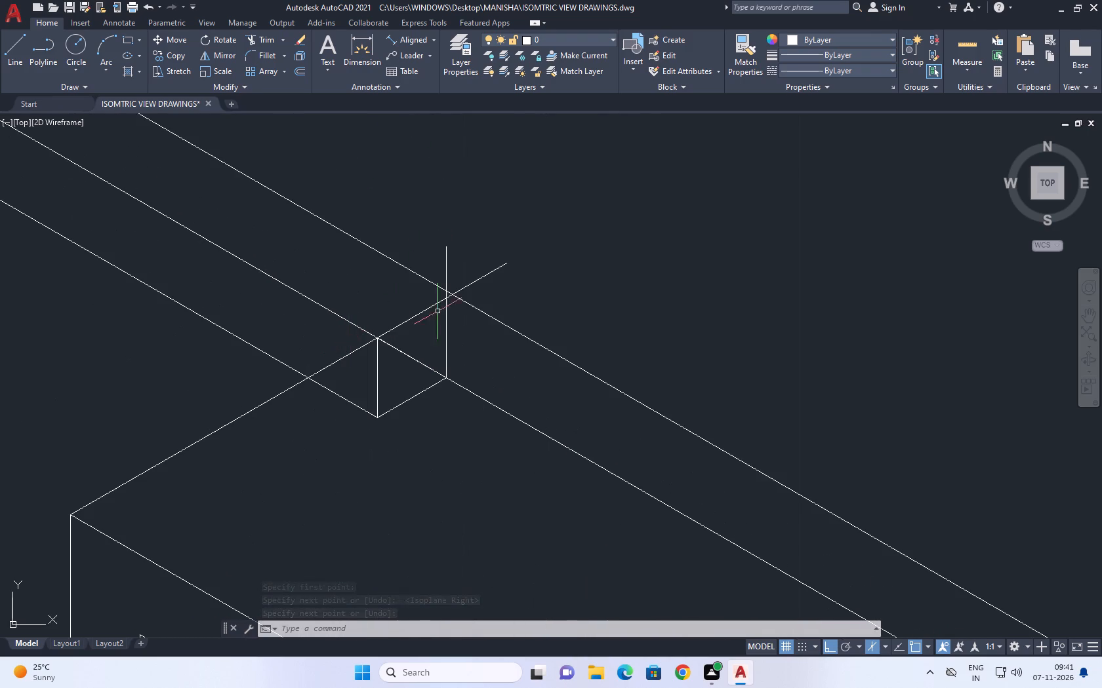
pyautogui.moveTo(469, 301); pyautogui.dragTo(460, 315, button='middle')
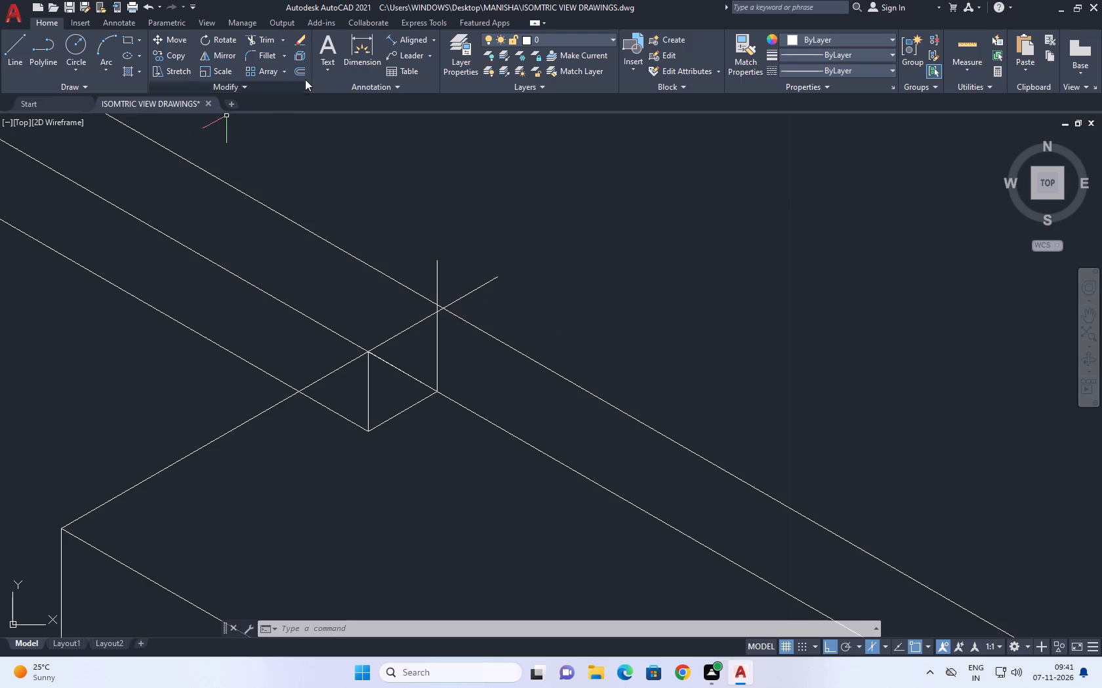
pyautogui.click(403, 37)
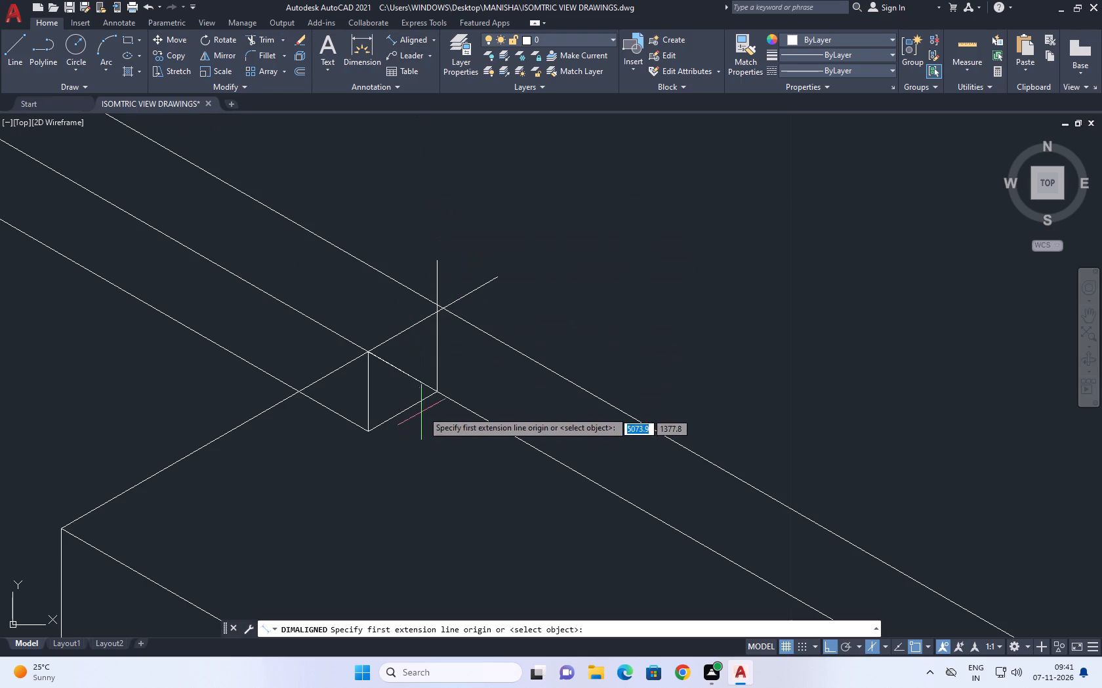
pyautogui.click(436, 393)
pyautogui.click(366, 432)
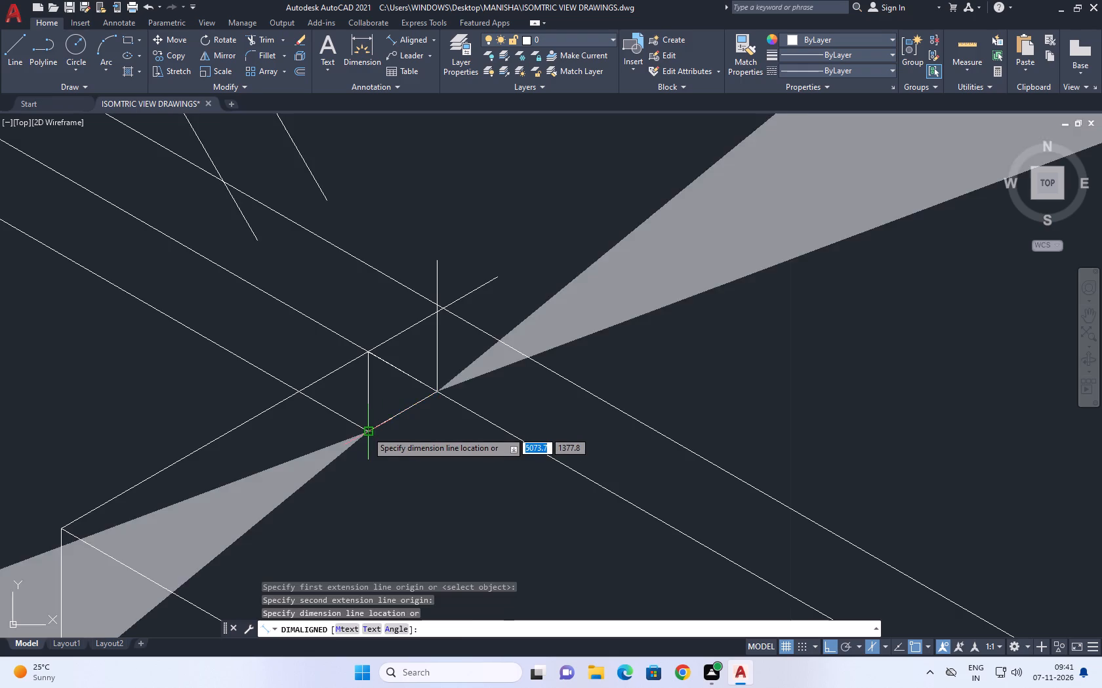
pyautogui.scroll(-7, 374, 421)
pyautogui.scroll(2, 384, 432)
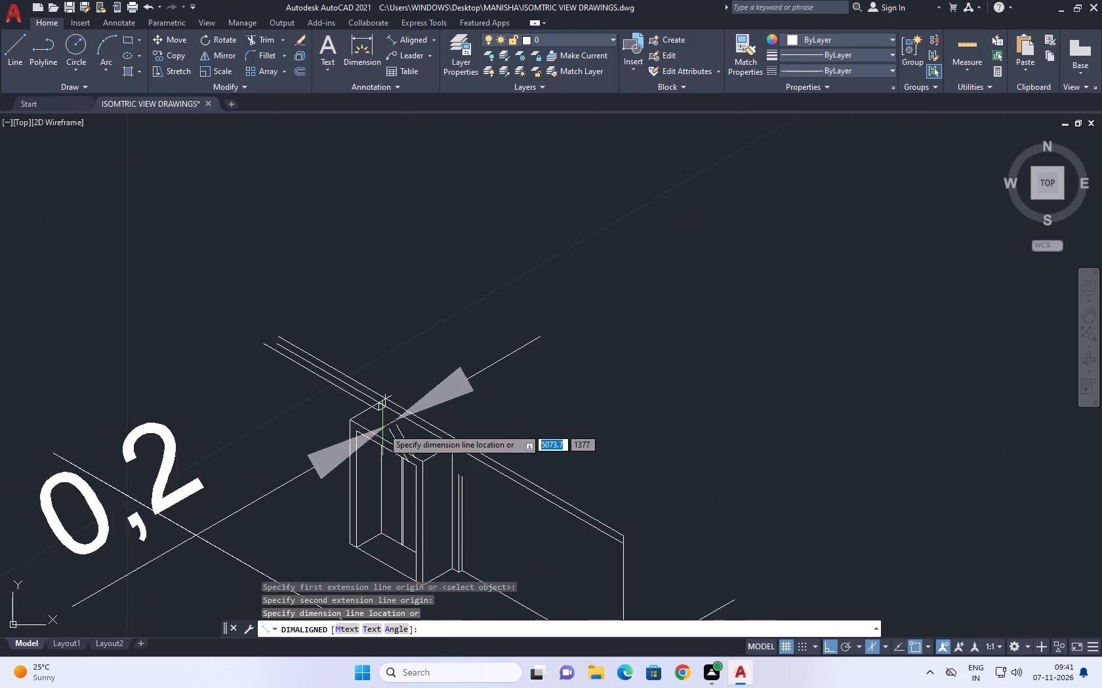
pyautogui.scroll(1, 382, 428)
pyautogui.press('Escape')
pyautogui.scroll(2, 376, 362)
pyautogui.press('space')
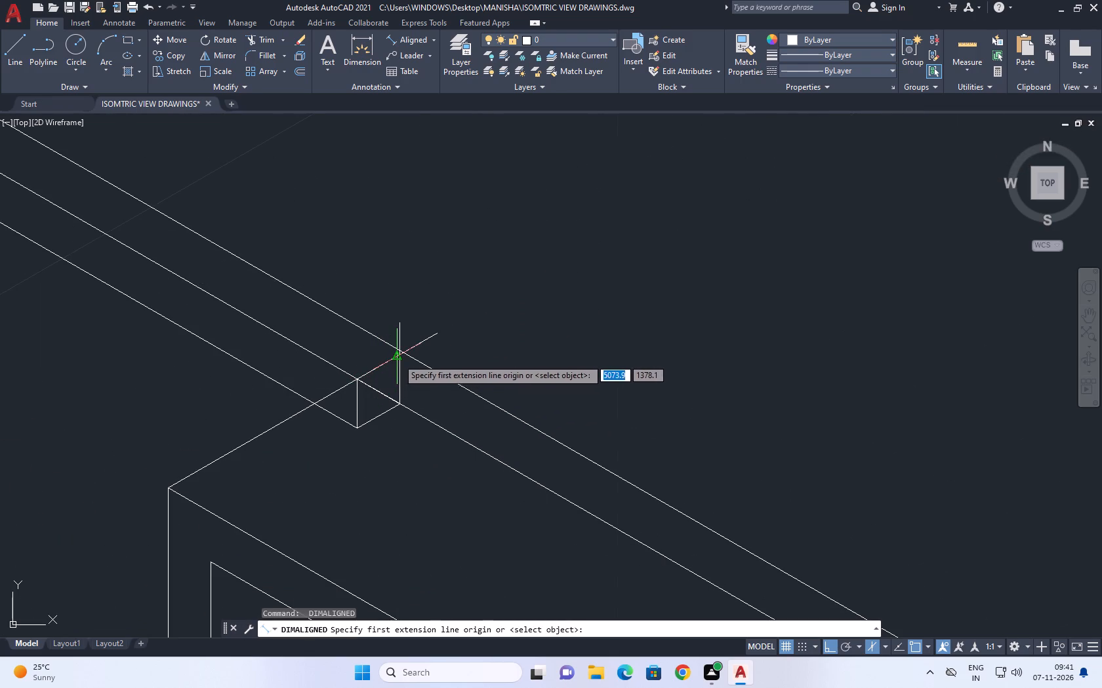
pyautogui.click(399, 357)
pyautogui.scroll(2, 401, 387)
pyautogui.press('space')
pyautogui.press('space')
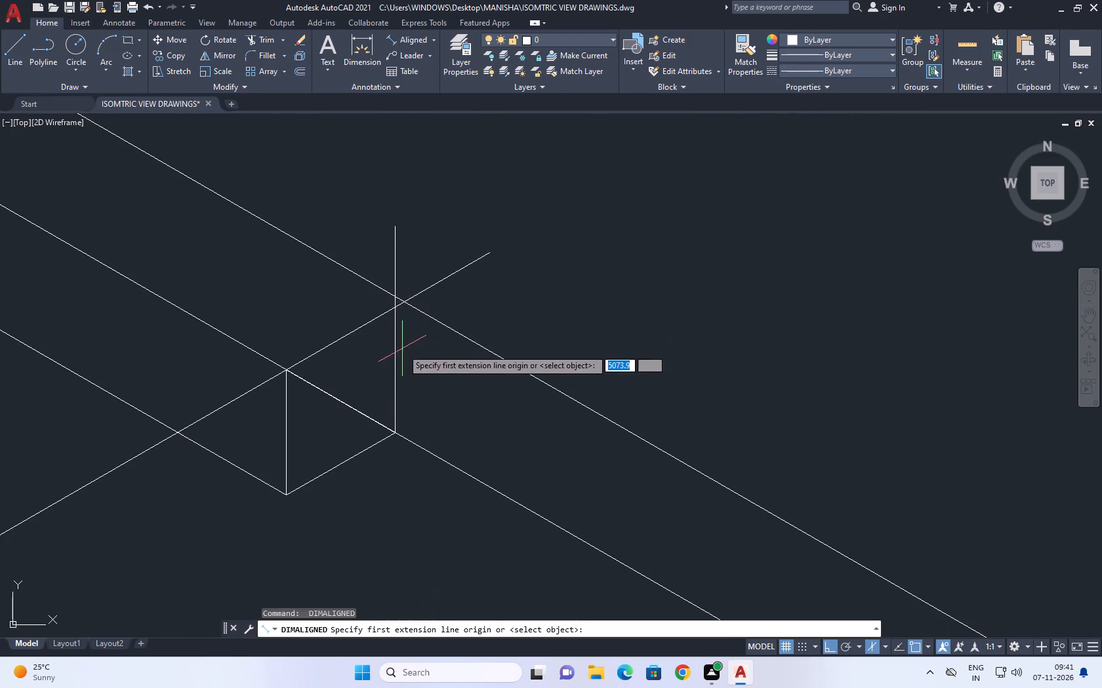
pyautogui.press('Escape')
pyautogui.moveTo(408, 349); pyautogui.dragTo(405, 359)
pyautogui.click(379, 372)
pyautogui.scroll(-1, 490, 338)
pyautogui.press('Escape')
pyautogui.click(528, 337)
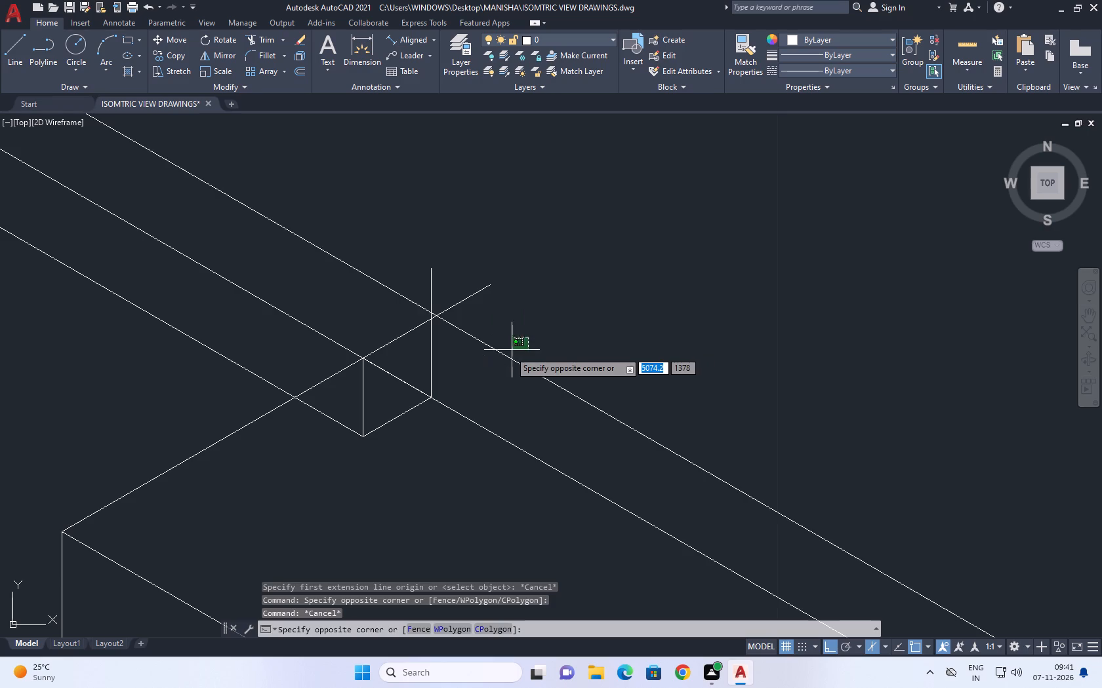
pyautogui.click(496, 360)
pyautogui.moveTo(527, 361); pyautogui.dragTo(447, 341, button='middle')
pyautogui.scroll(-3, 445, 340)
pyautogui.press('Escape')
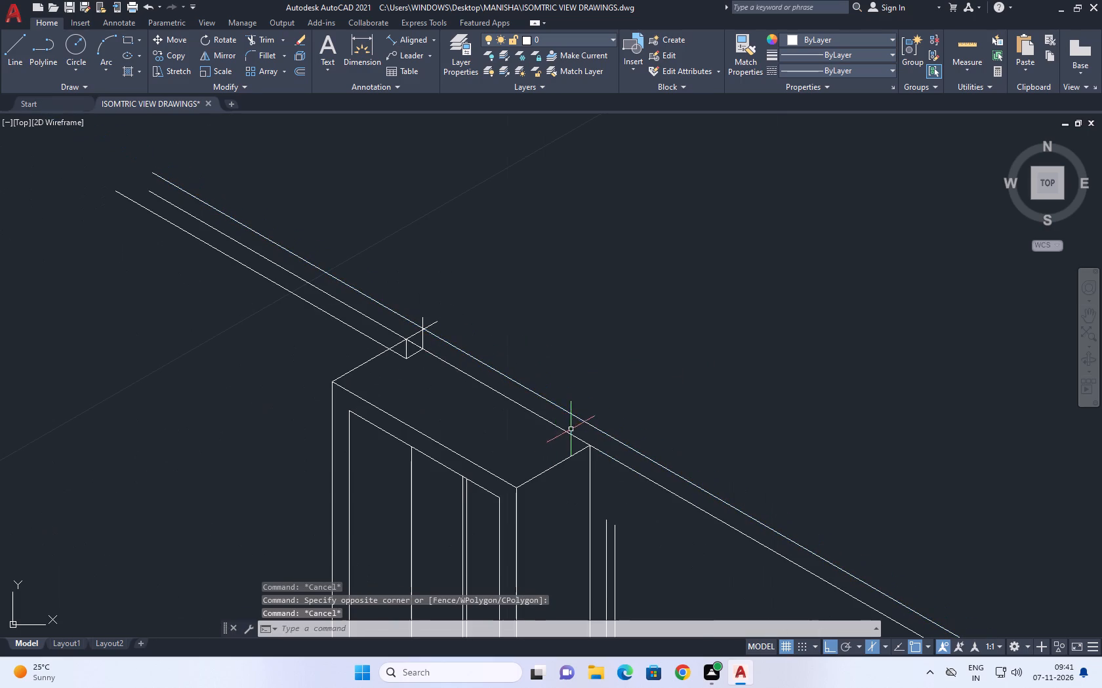
# Copy the lower wall-top line 0.226 vertically upward.
pyautogui.click(531, 410)
pyautogui.press('c')
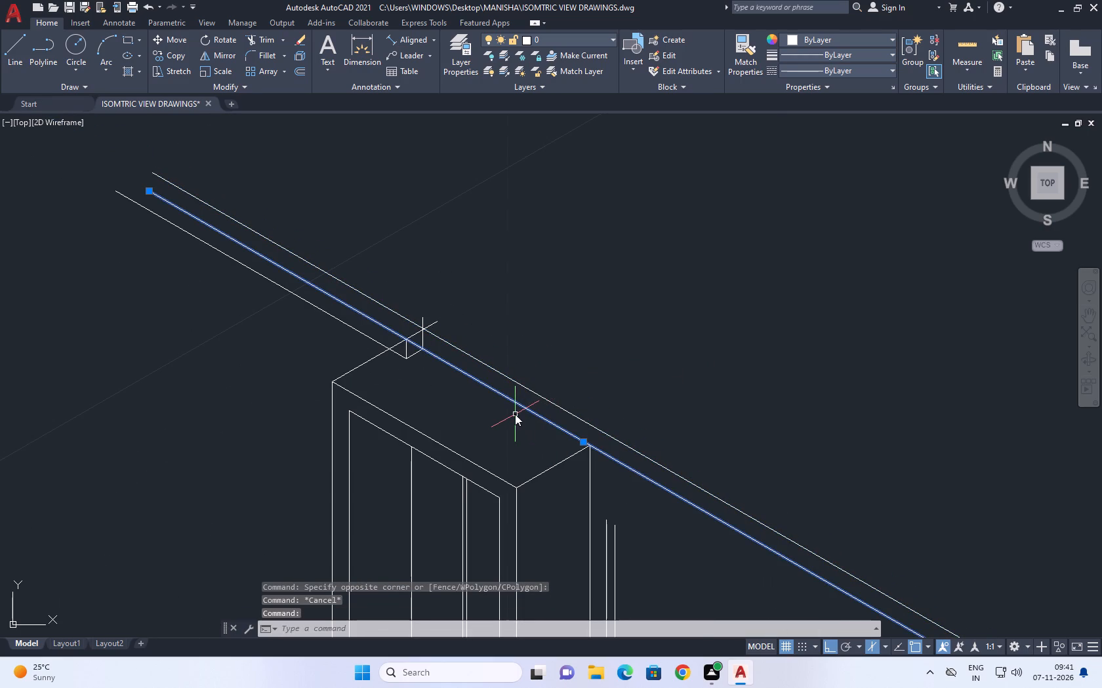
pyautogui.write('O')
pyautogui.press('space')
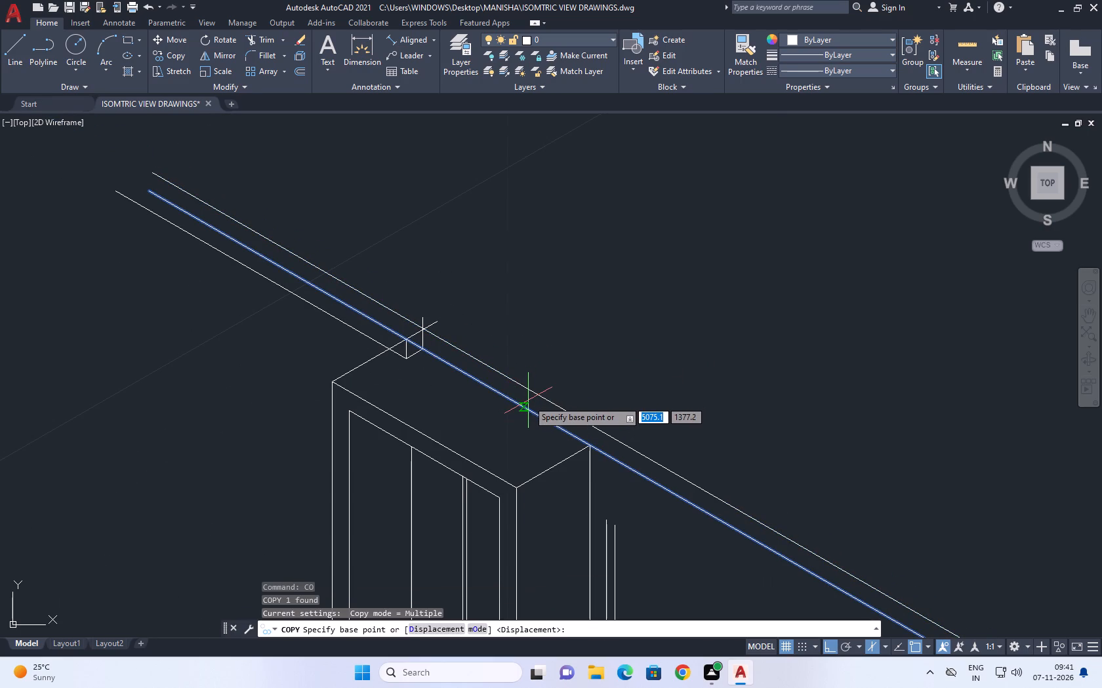
pyautogui.click(528, 400)
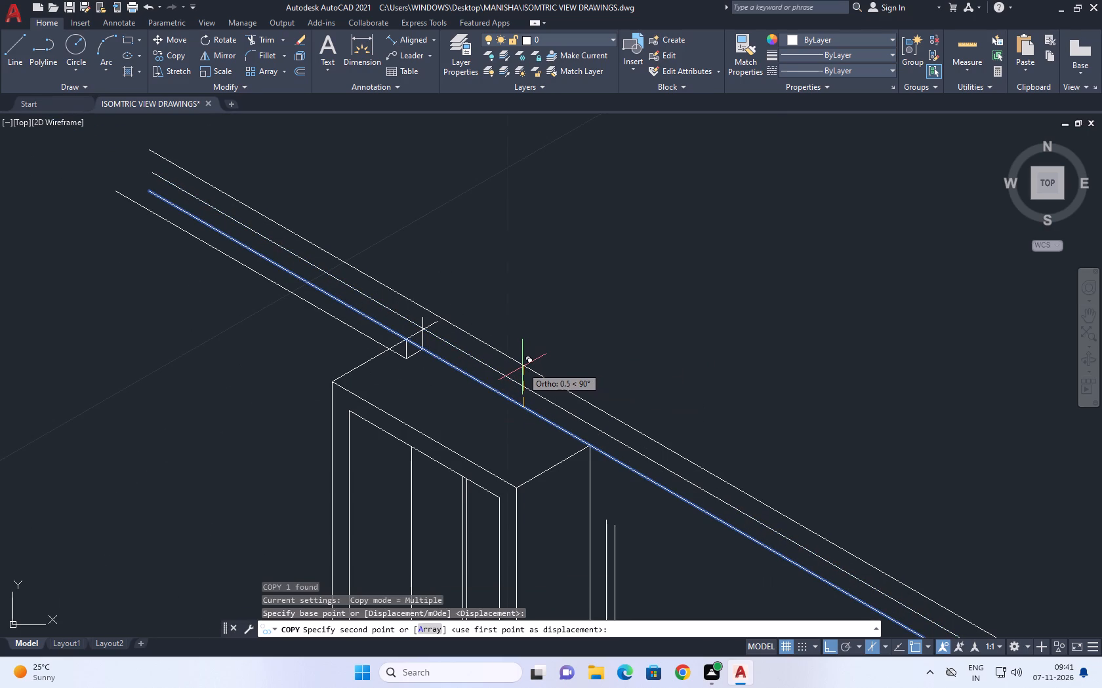
pyautogui.write('0.226')
pyautogui.press('Return')
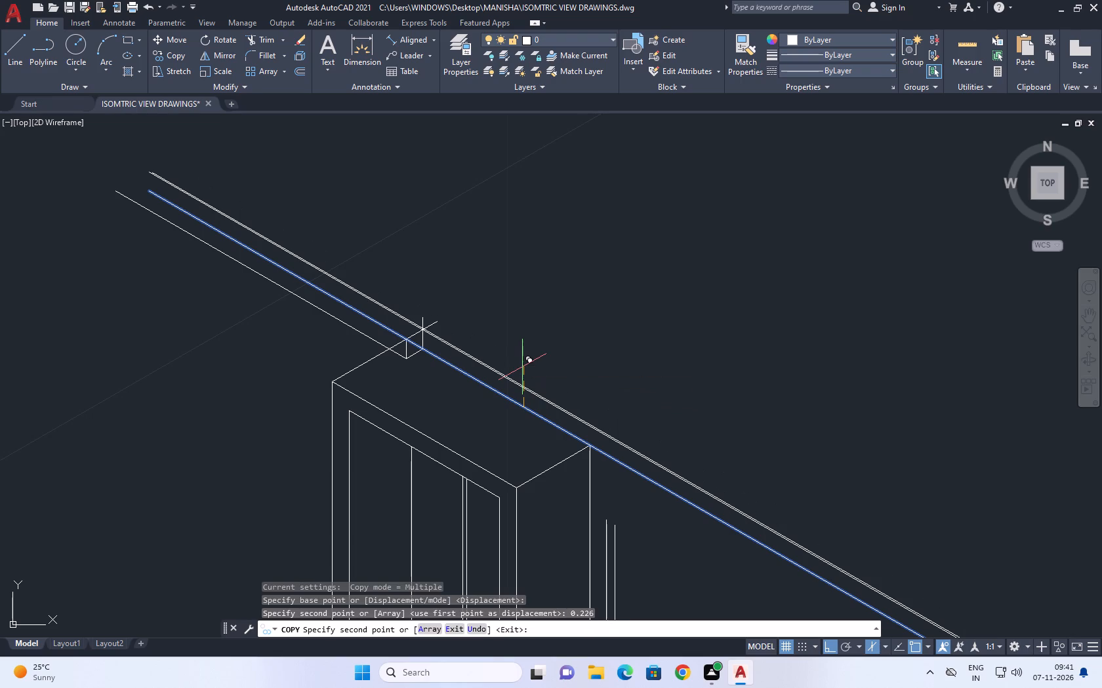
pyautogui.scroll(2, 485, 377)
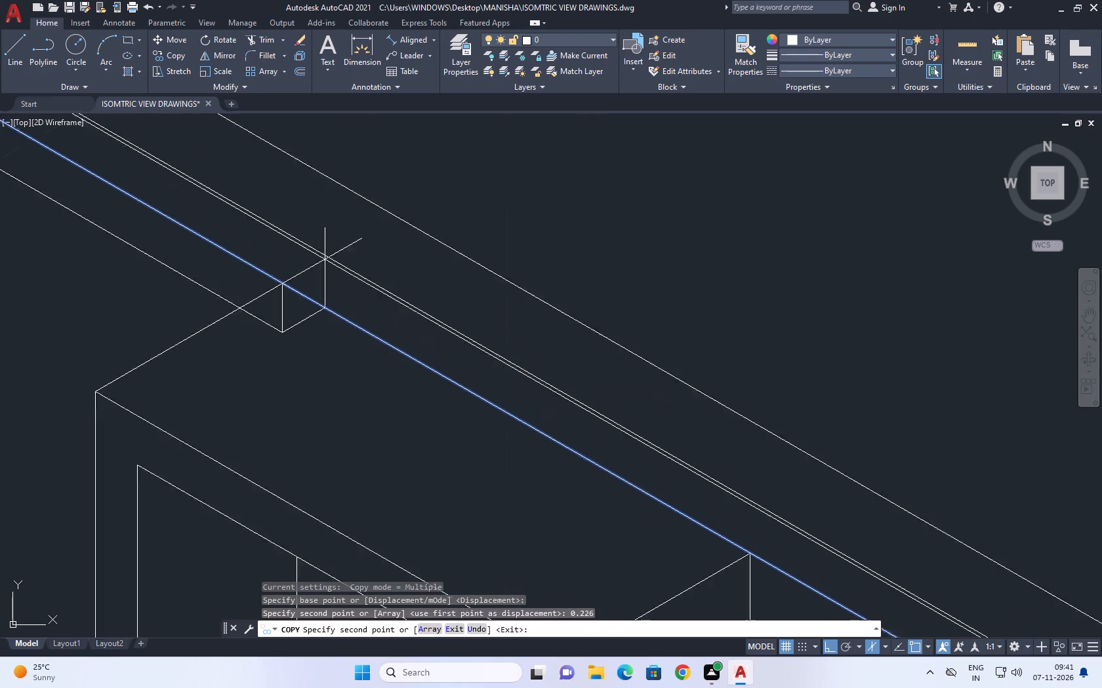
pyautogui.scroll(1, 478, 373)
pyautogui.press('space')
# Delete the original upper wall-top line lying just above the new copy.
pyautogui.scroll(1, 255, 199)
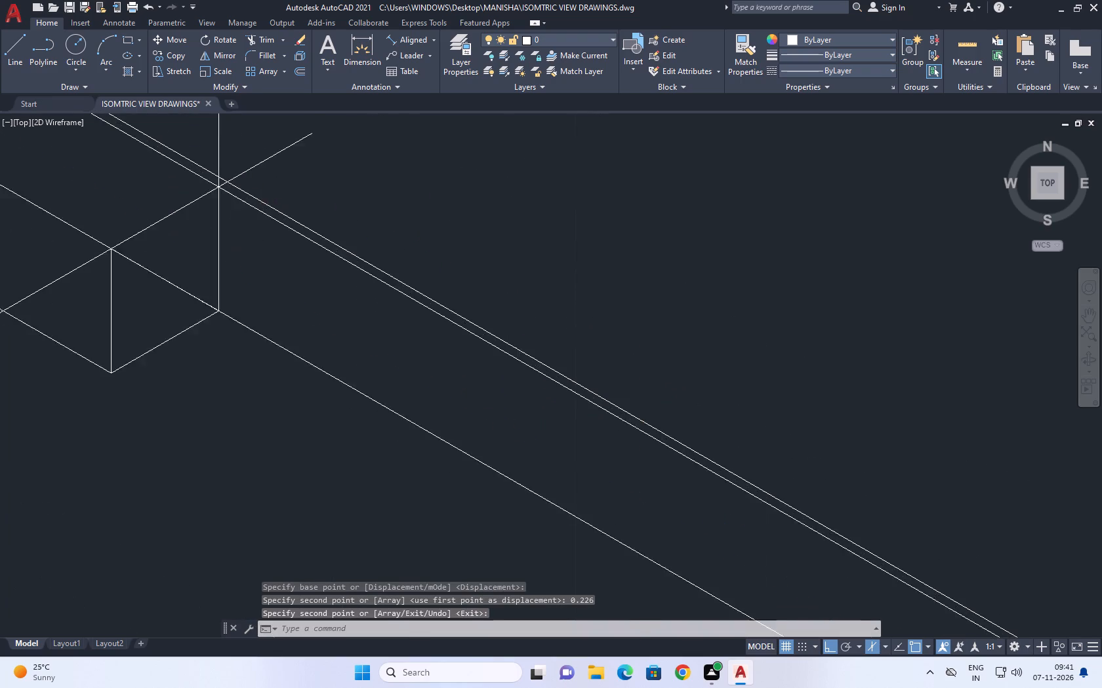
pyautogui.scroll(2, 255, 197)
pyautogui.click(254, 197)
pyautogui.moveTo(308, 189); pyautogui.dragTo(322, 250, button='middle')
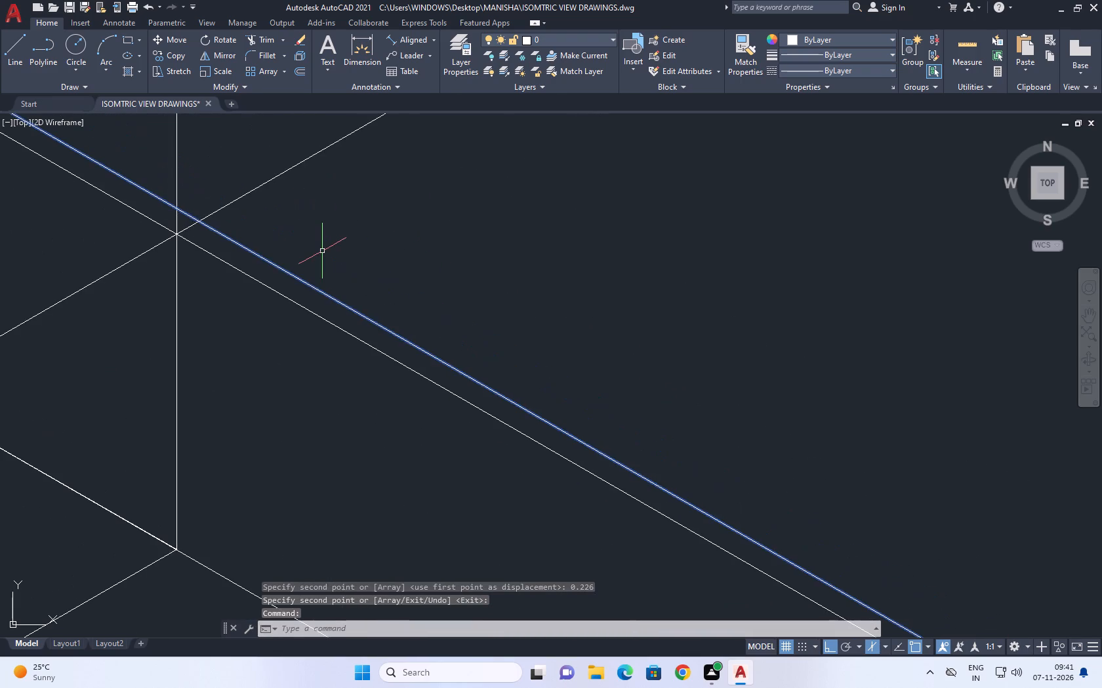
pyautogui.press('Delete')
# Trim the ends of the vertical and depth lines that extend beyond the upper wall-top line at the small offset.
pyautogui.scroll(-4, 352, 278)
pyautogui.moveTo(310, 256); pyautogui.dragTo(323, 289, button='middle')
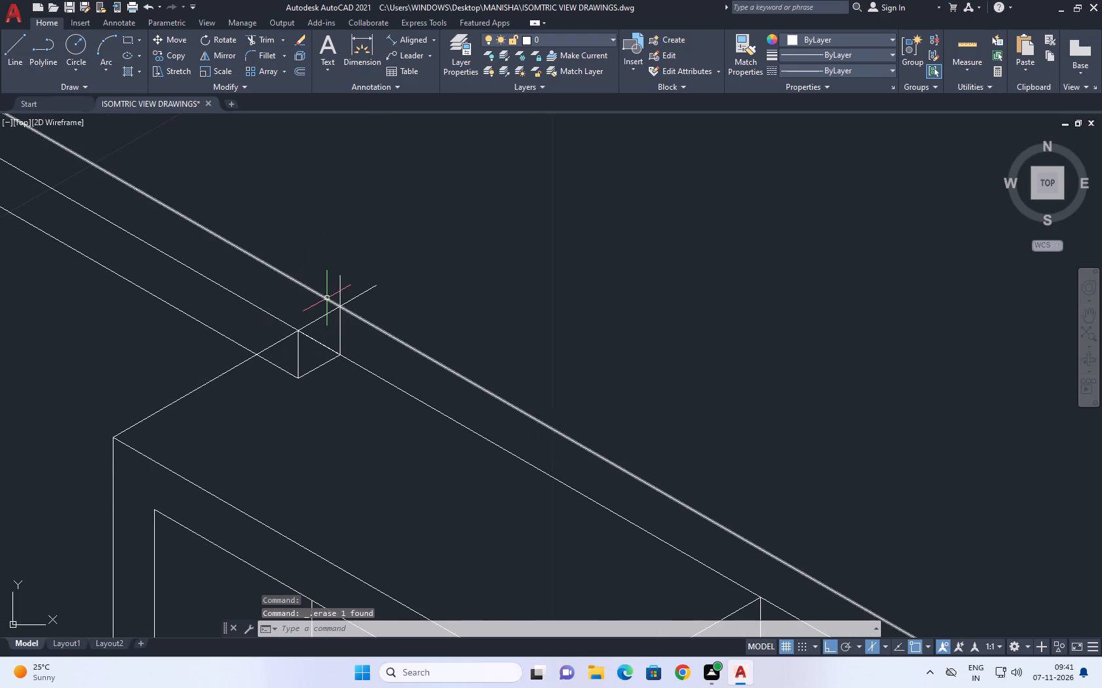
pyautogui.press('t')
pyautogui.press('r')
pyautogui.press('space')
pyautogui.scroll(2, 329, 288)
pyautogui.click(340, 296)
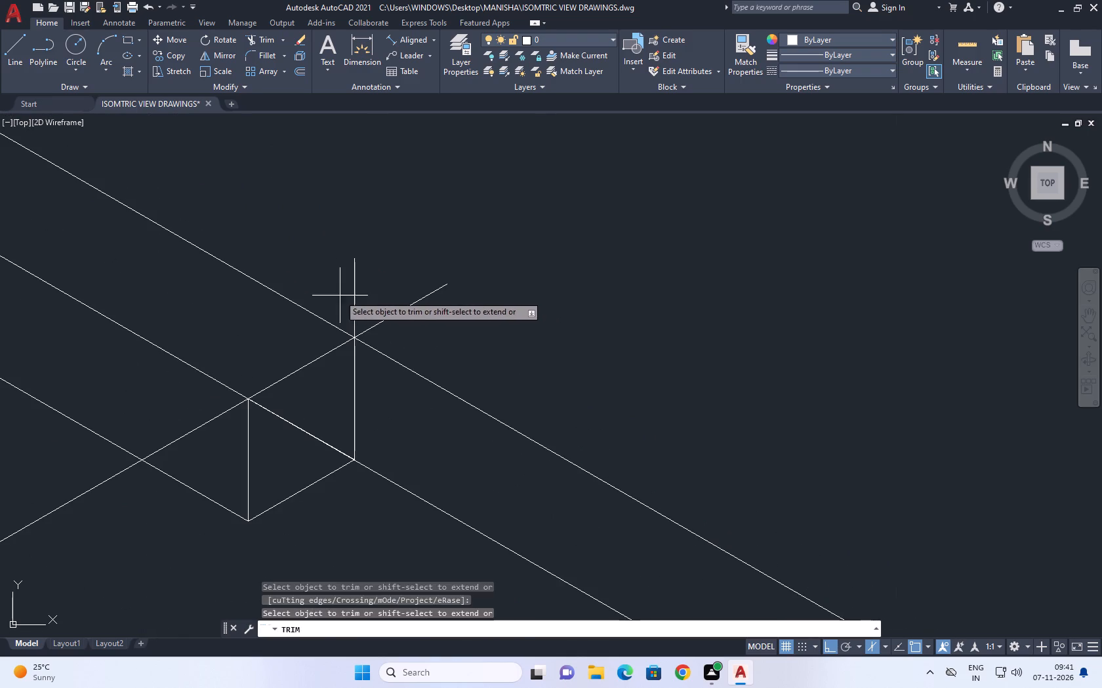
pyautogui.click(429, 311)
# Trim away the overlapping segments of the lower wall-top line inside the small offset.
pyautogui.scroll(-5, 337, 350)
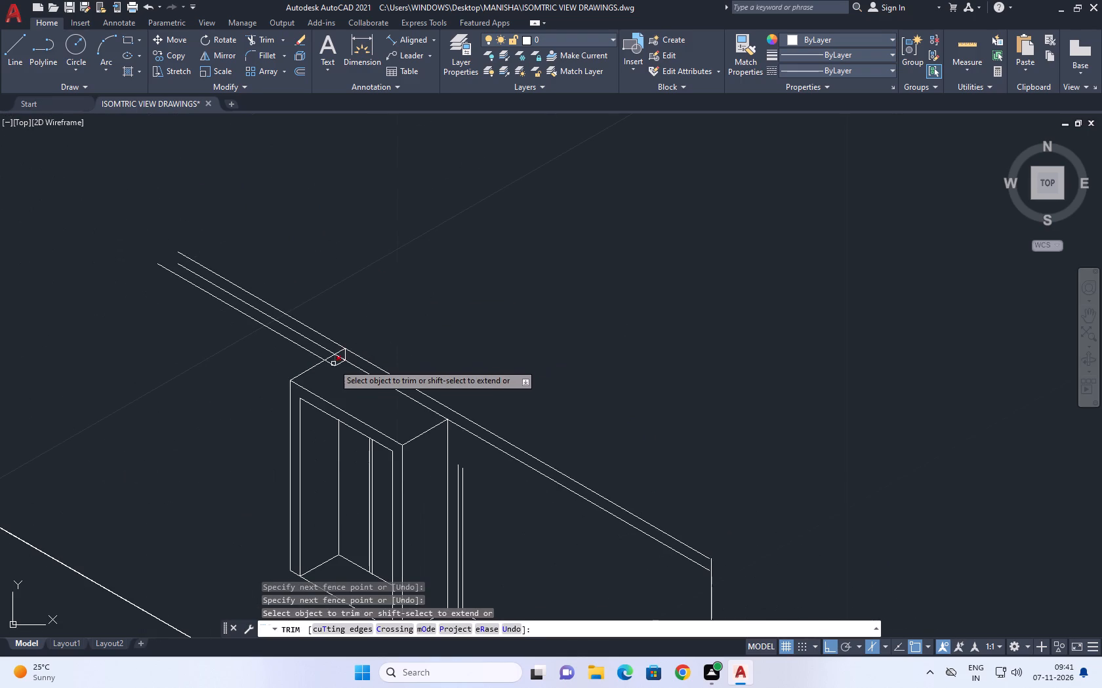
pyautogui.scroll(2, 334, 358)
pyautogui.click(347, 356)
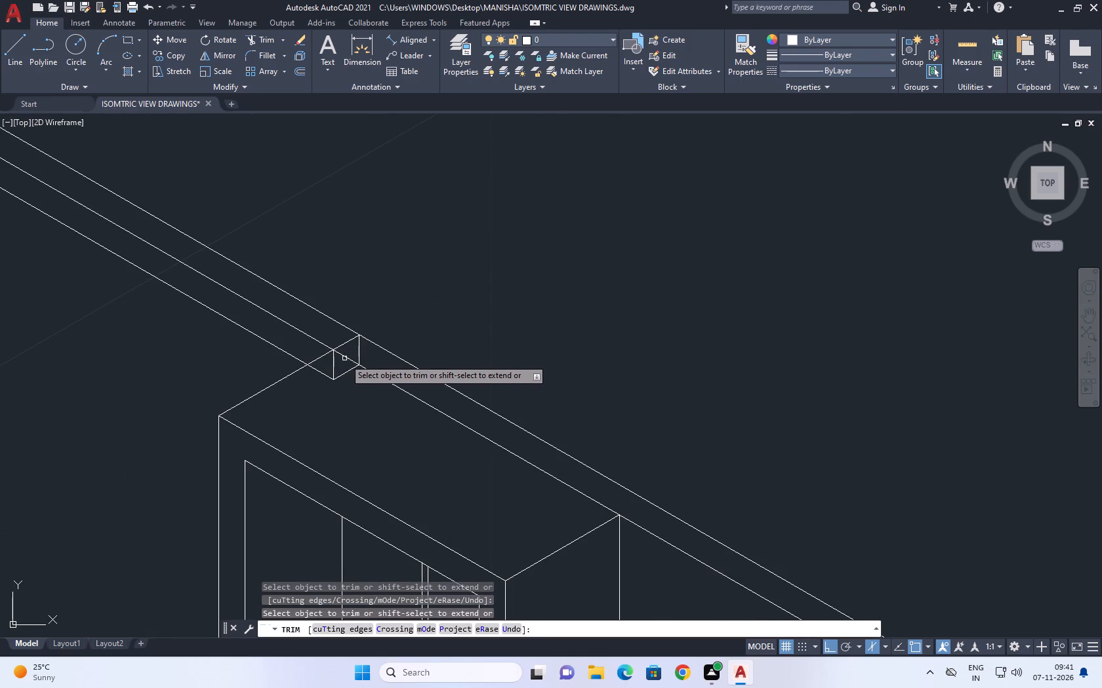
pyautogui.click(344, 358)
pyautogui.scroll(-3, 422, 341)
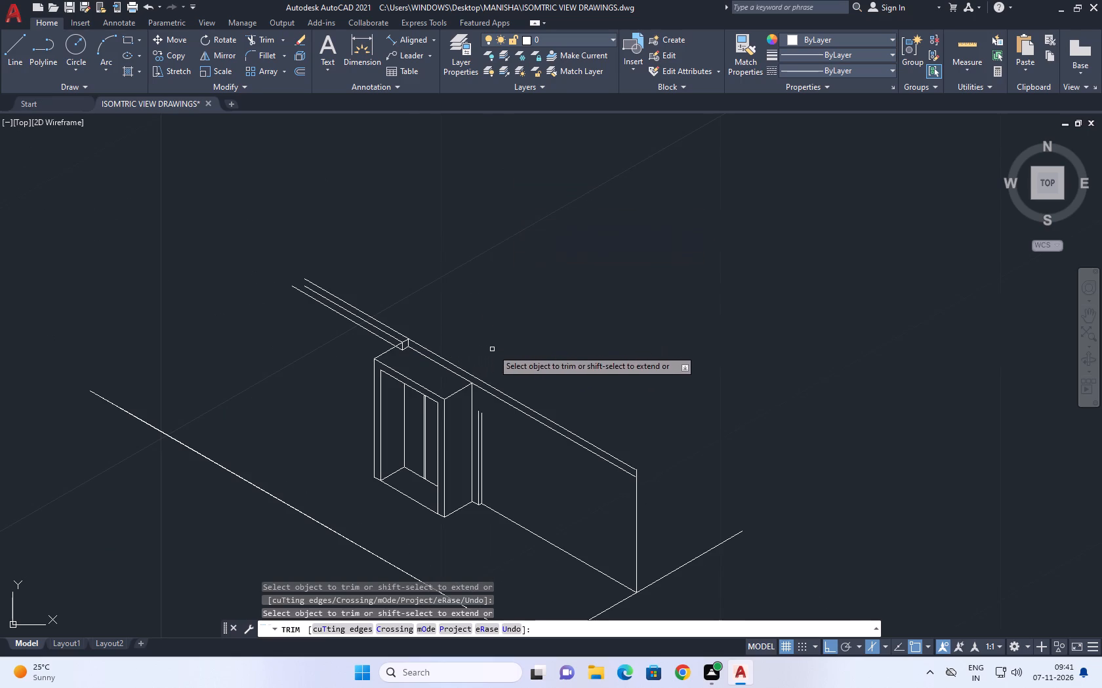
pyautogui.press('space')
# Draw a tall vertical line upward from the small offset's corner on the upper wall-top line.
pyautogui.moveTo(420, 353); pyautogui.dragTo(436, 368, button='middle')
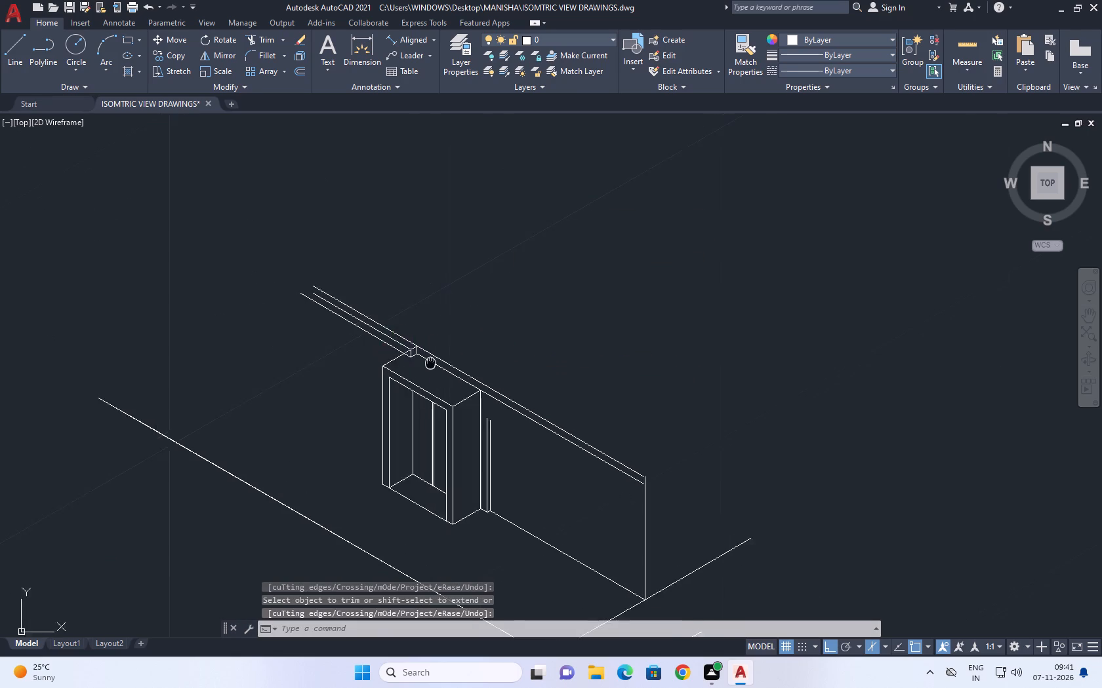
pyautogui.moveTo(436, 368); pyautogui.dragTo(508, 421, button='middle')
pyautogui.scroll(-1, 479, 405)
pyautogui.write('L')
pyautogui.press('space')
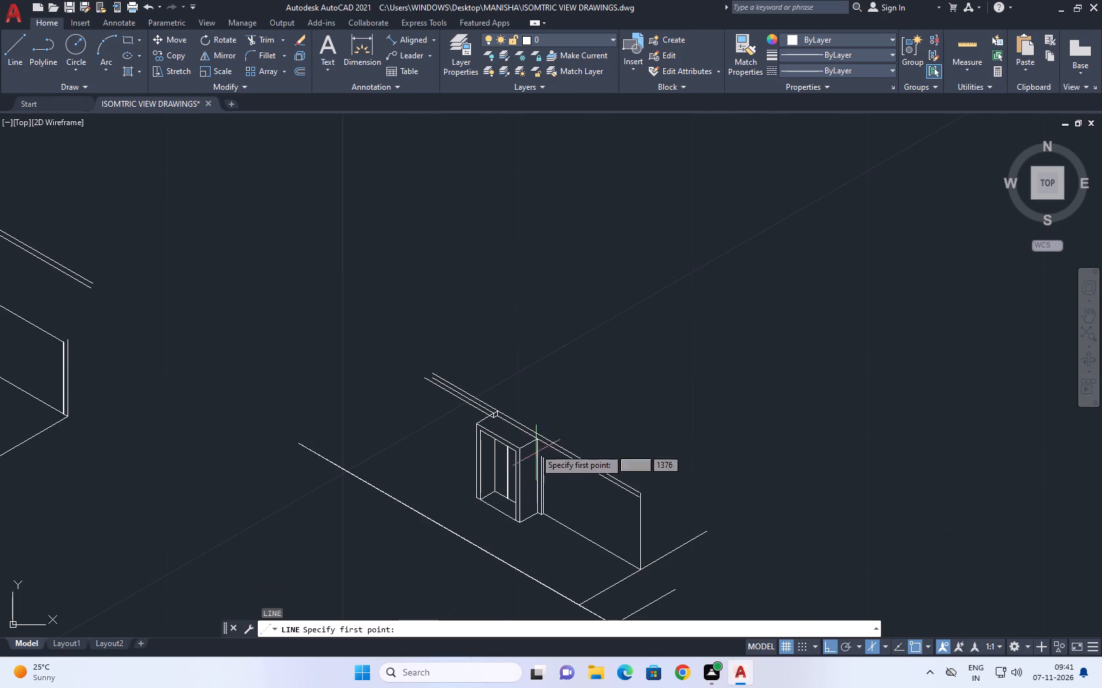
pyautogui.scroll(2, 508, 398)
pyautogui.scroll(1, 472, 446)
pyautogui.moveTo(476, 428); pyautogui.dragTo(480, 405)
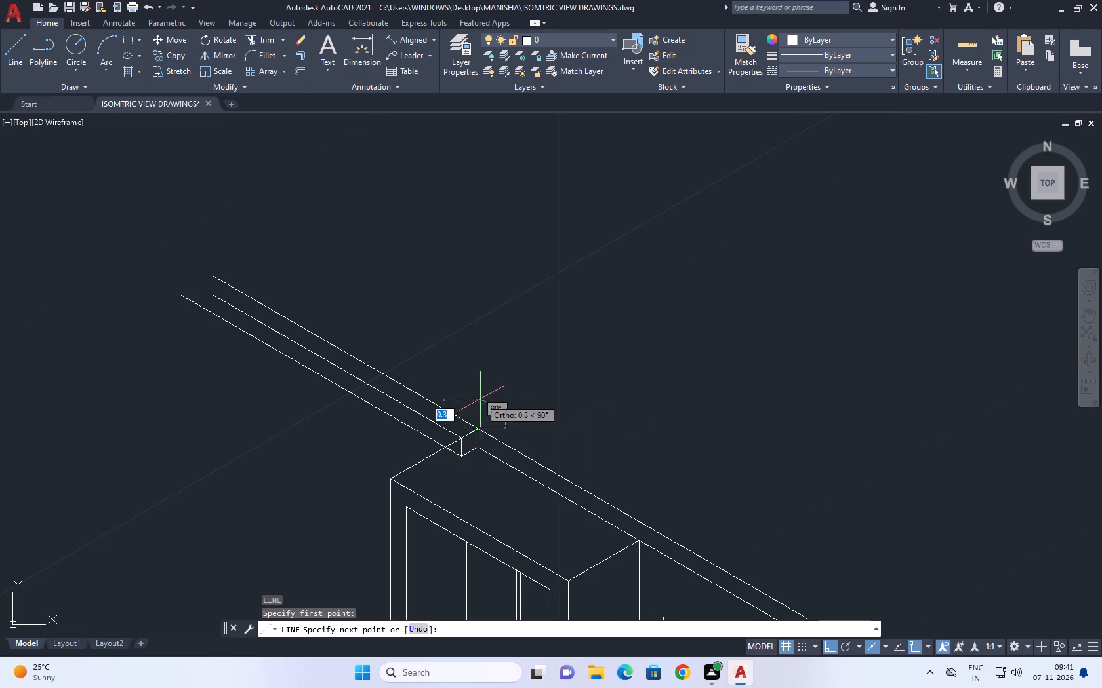
pyautogui.scroll(1, 480, 385)
pyautogui.moveTo(467, 221); pyautogui.dragTo(502, 364, button='middle')
pyautogui.click(499, 237)
pyautogui.press('space')
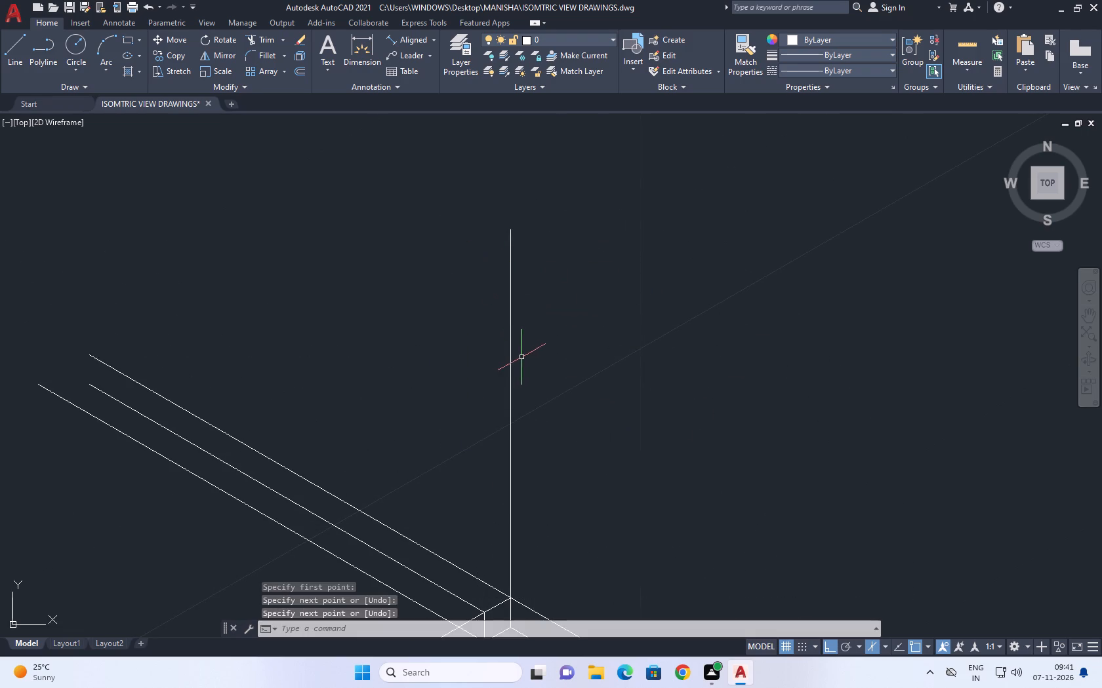
# Draw a second vertical line upward from the box's back-left top corner, ending slightly below the first one's top.
pyautogui.moveTo(523, 357); pyautogui.dragTo(558, 273, button='middle')
pyautogui.press('space')
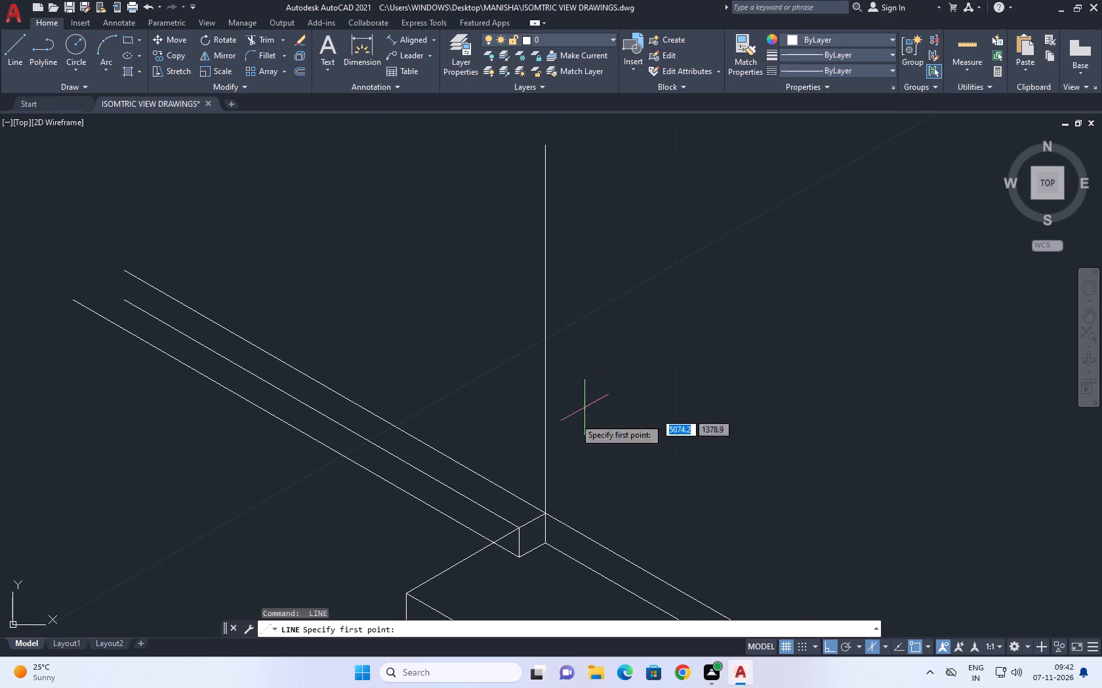
pyautogui.click(521, 530)
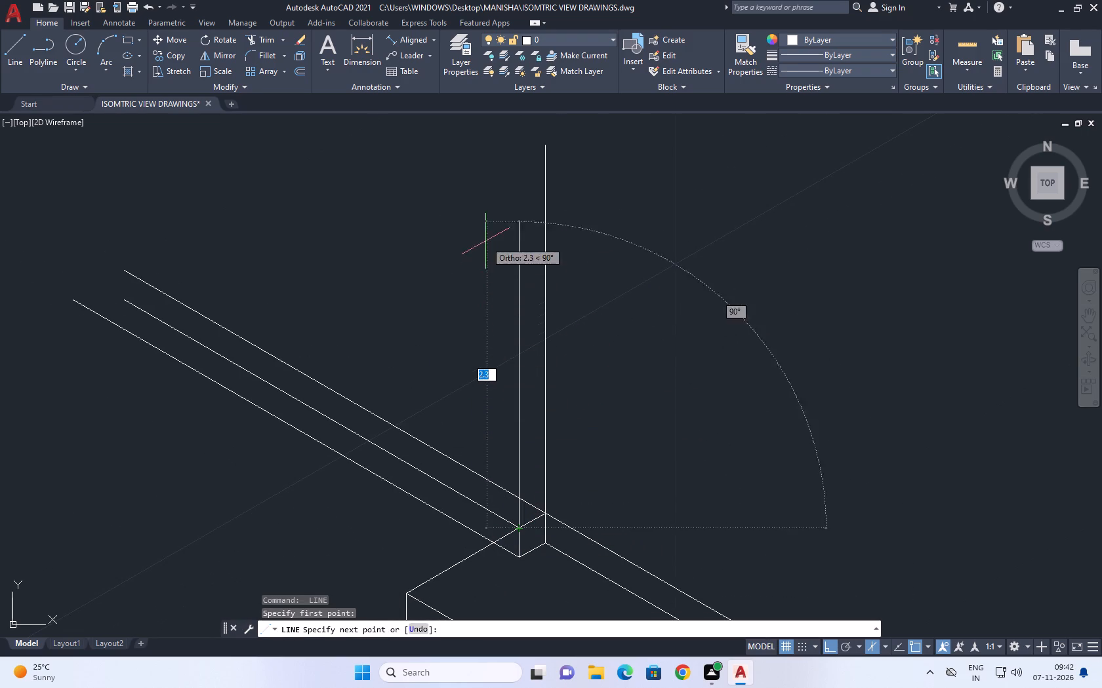
pyautogui.click(488, 182)
pyautogui.press('space')
# Trim the end of the box's back-left depth edge between the lower wall-top line and the small offset's corner.
pyautogui.write('TR')
pyautogui.press('space')
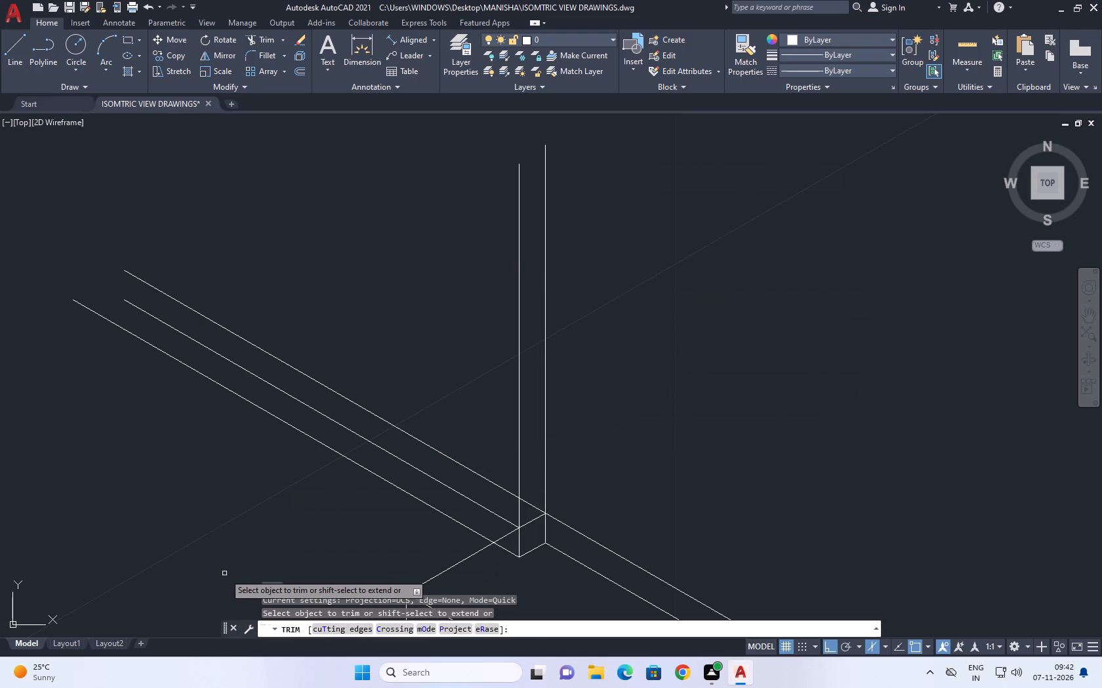
pyautogui.click(510, 533)
pyautogui.rightClick(636, 448)
pyautogui.click(665, 468)
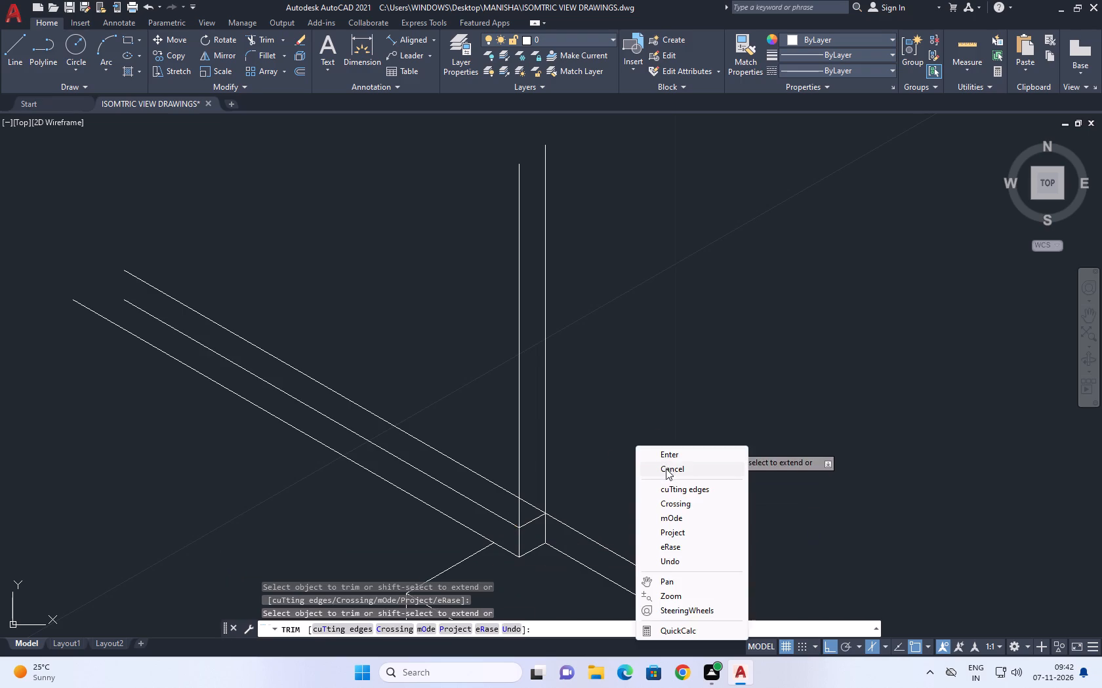
# Trim the upper wall-top line's segment between the two tall vertical lines at the small offset.
pyautogui.moveTo(645, 468); pyautogui.dragTo(611, 474, button='middle')
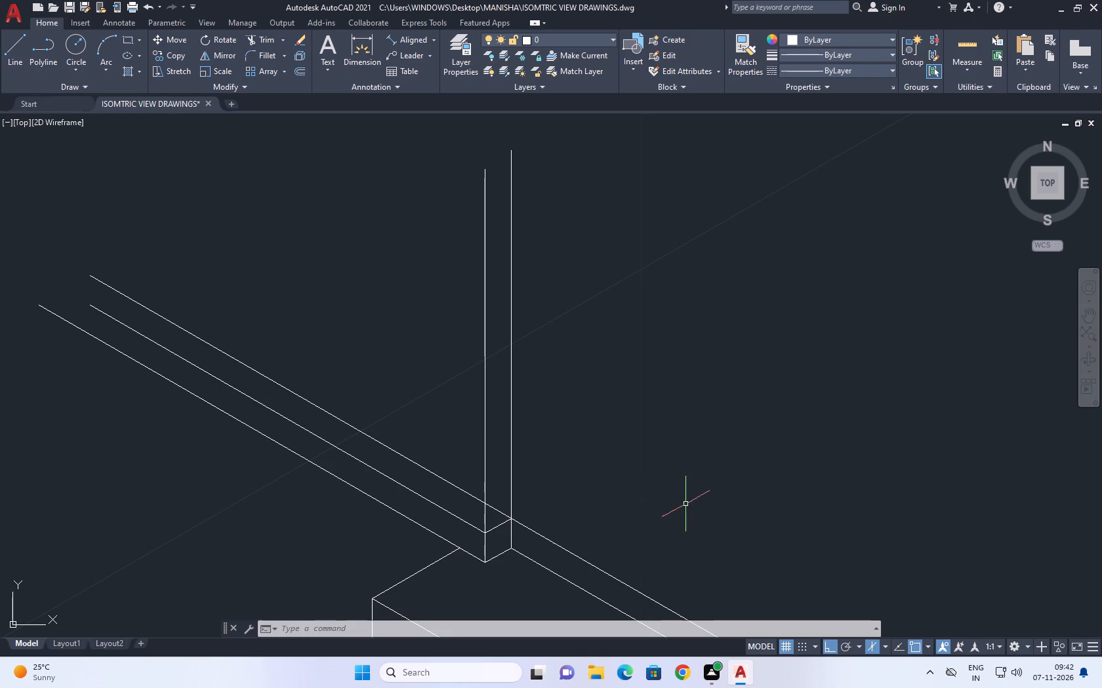
pyautogui.moveTo(677, 496); pyautogui.dragTo(575, 470, button='middle')
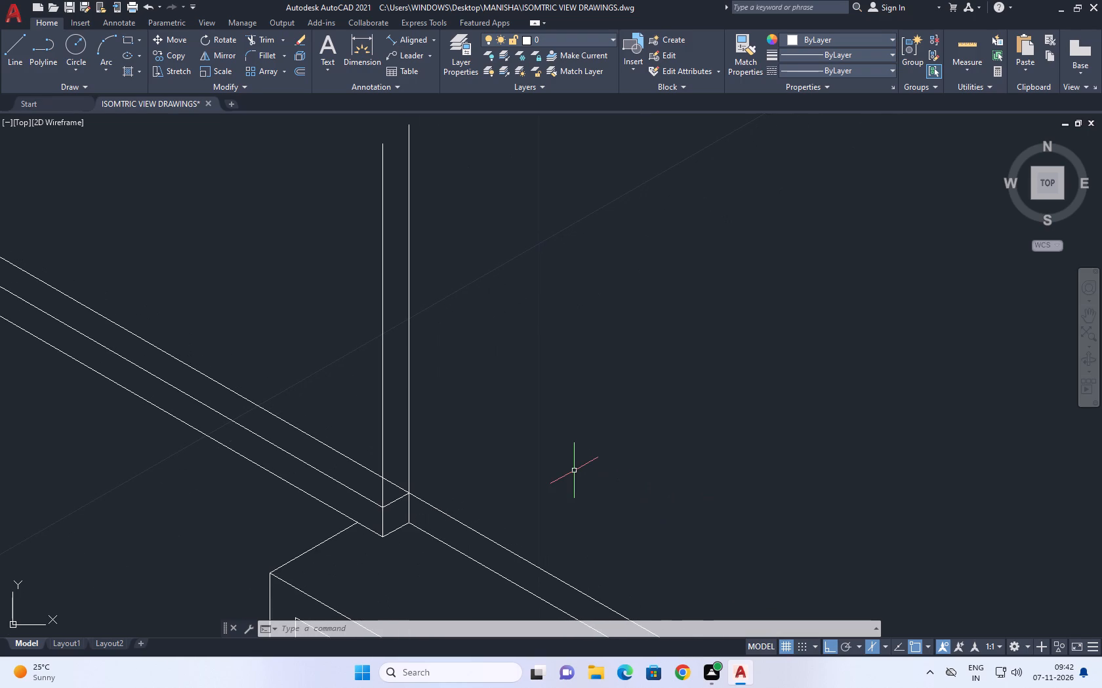
pyautogui.moveTo(602, 510); pyautogui.dragTo(459, 446, button='middle')
pyautogui.scroll(-2, 457, 443)
pyautogui.moveTo(581, 540); pyautogui.dragTo(513, 444, button='middle')
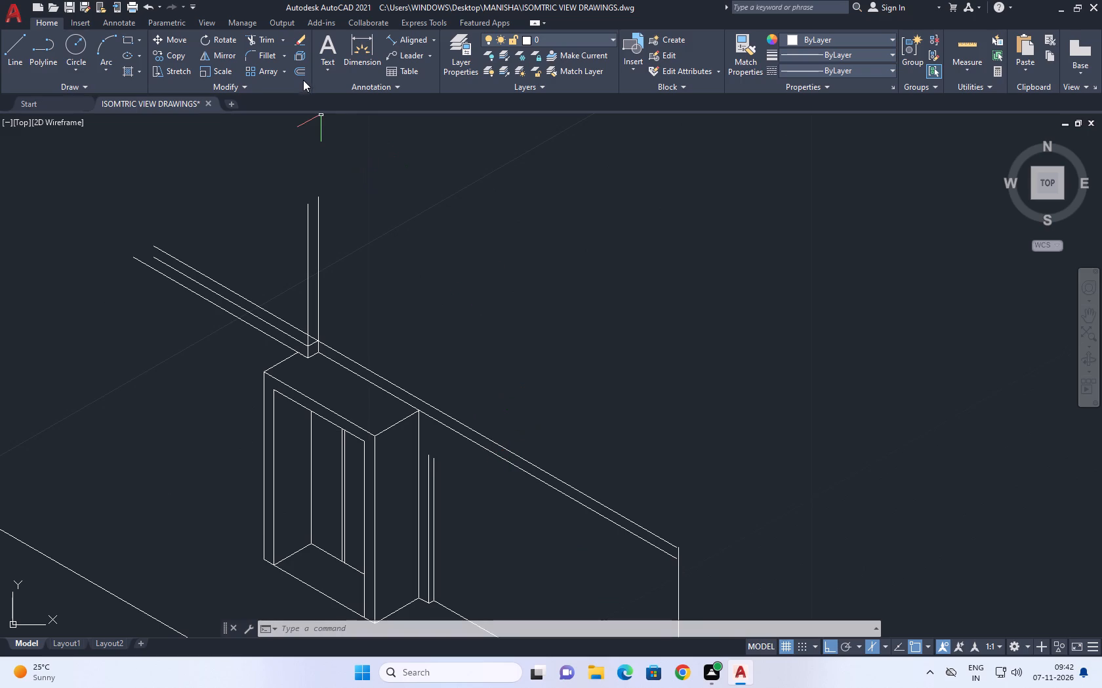
pyautogui.moveTo(305, 83); pyautogui.dragTo(394, 190, button='middle')
pyautogui.click(266, 43)
pyautogui.scroll(3, 340, 336)
pyautogui.click(235, 347)
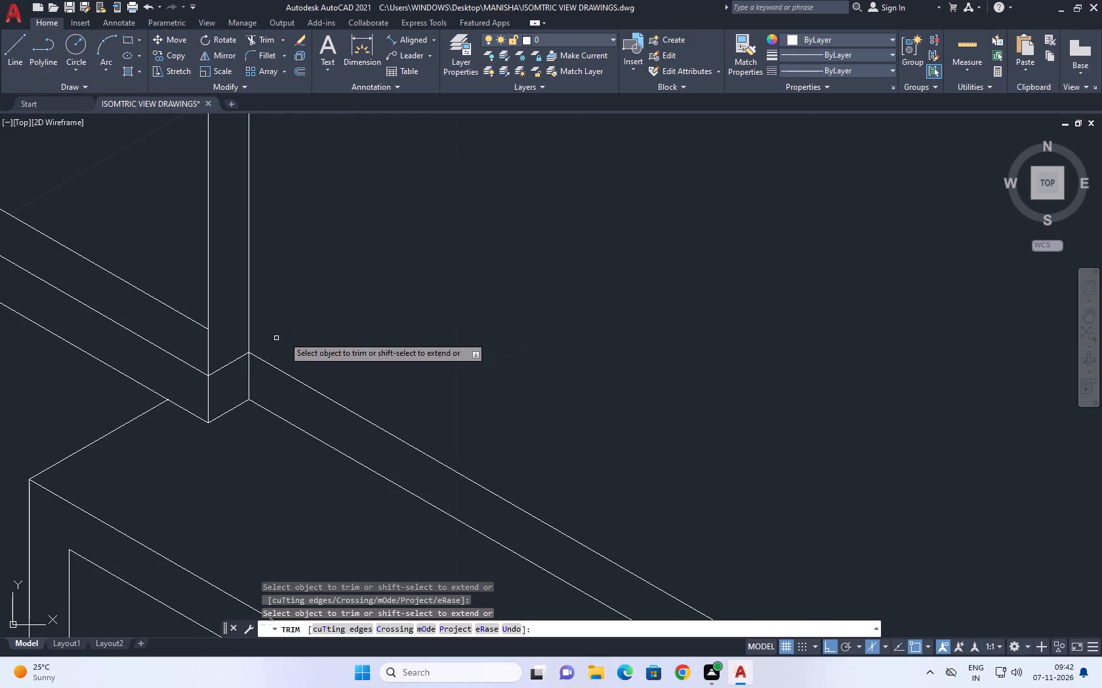
pyautogui.rightClick(361, 286)
pyautogui.click(403, 307)
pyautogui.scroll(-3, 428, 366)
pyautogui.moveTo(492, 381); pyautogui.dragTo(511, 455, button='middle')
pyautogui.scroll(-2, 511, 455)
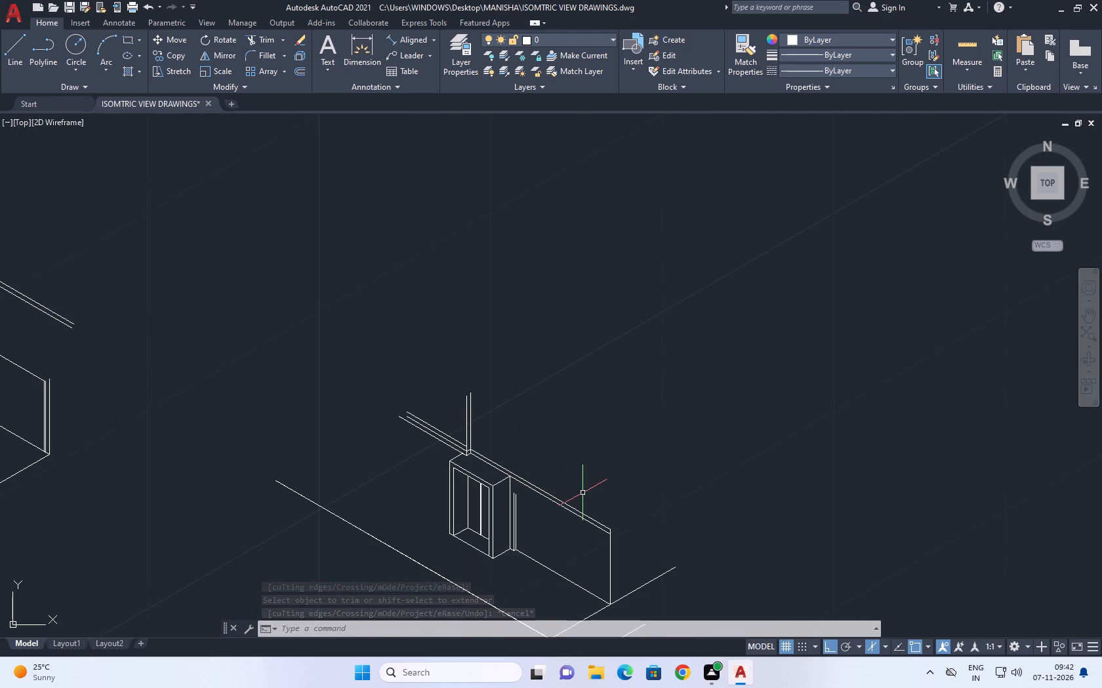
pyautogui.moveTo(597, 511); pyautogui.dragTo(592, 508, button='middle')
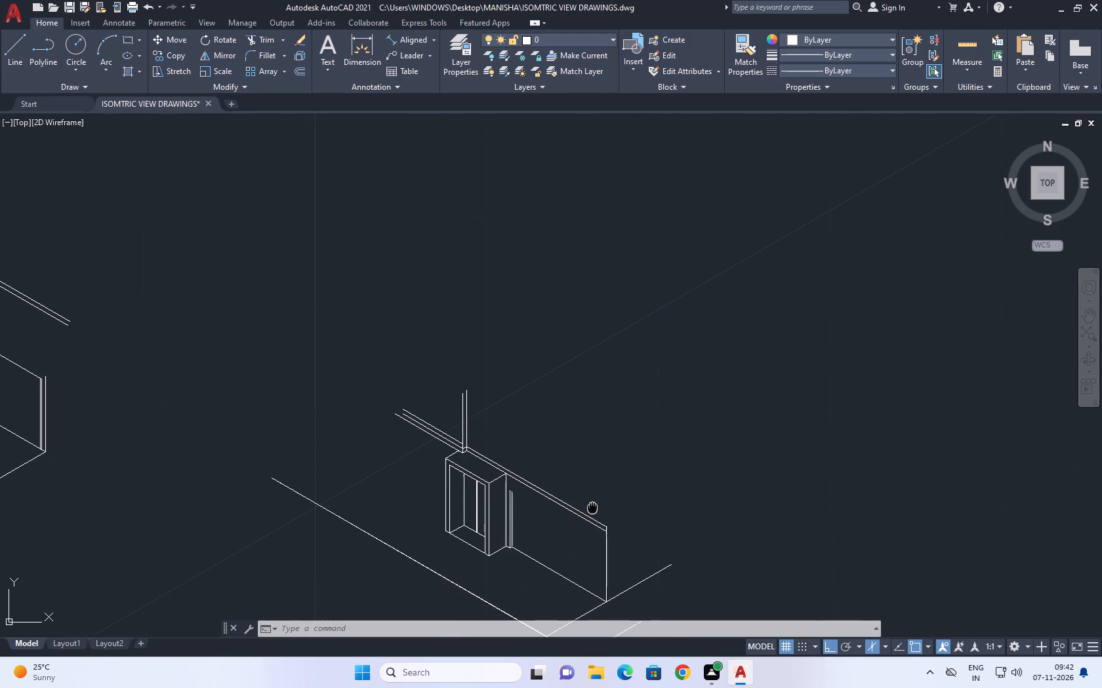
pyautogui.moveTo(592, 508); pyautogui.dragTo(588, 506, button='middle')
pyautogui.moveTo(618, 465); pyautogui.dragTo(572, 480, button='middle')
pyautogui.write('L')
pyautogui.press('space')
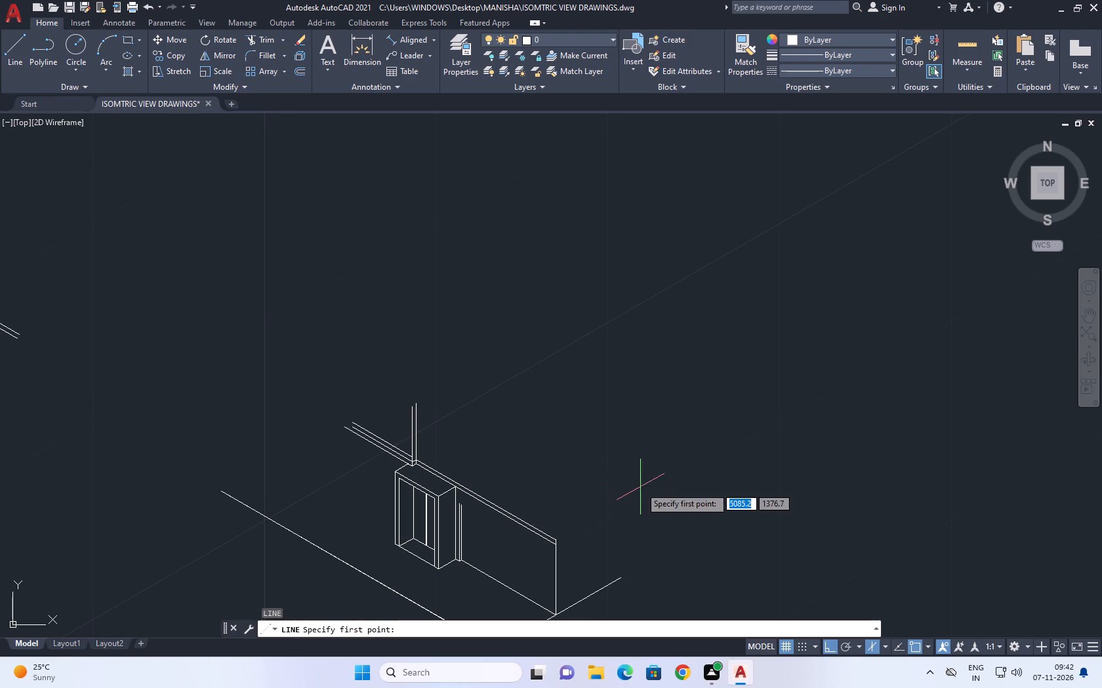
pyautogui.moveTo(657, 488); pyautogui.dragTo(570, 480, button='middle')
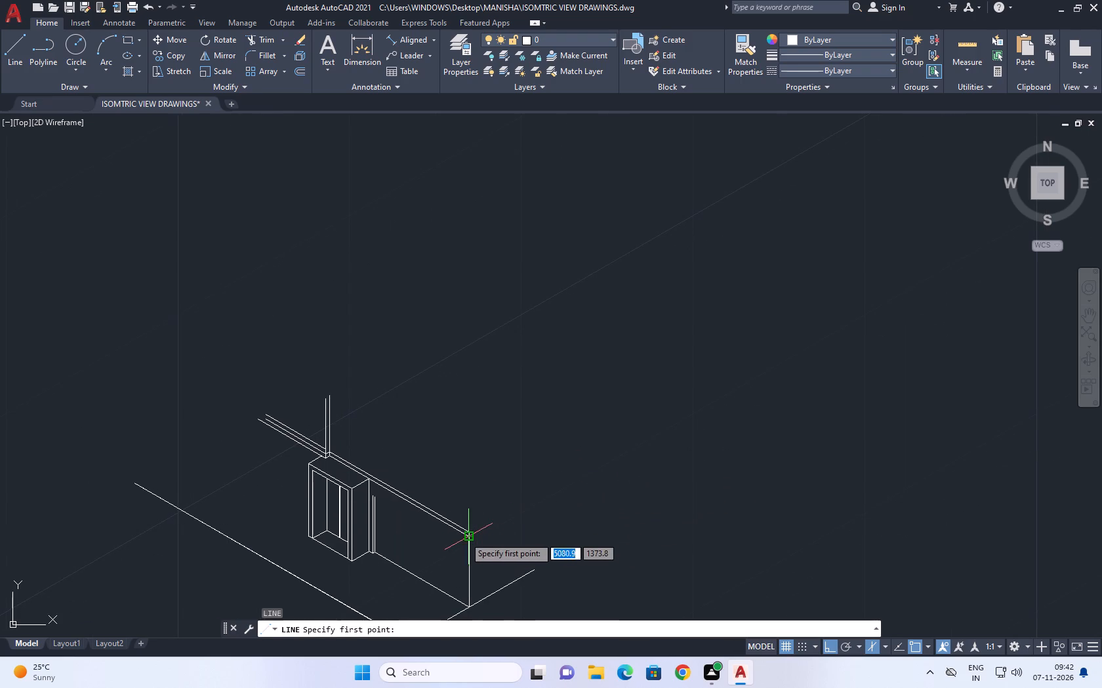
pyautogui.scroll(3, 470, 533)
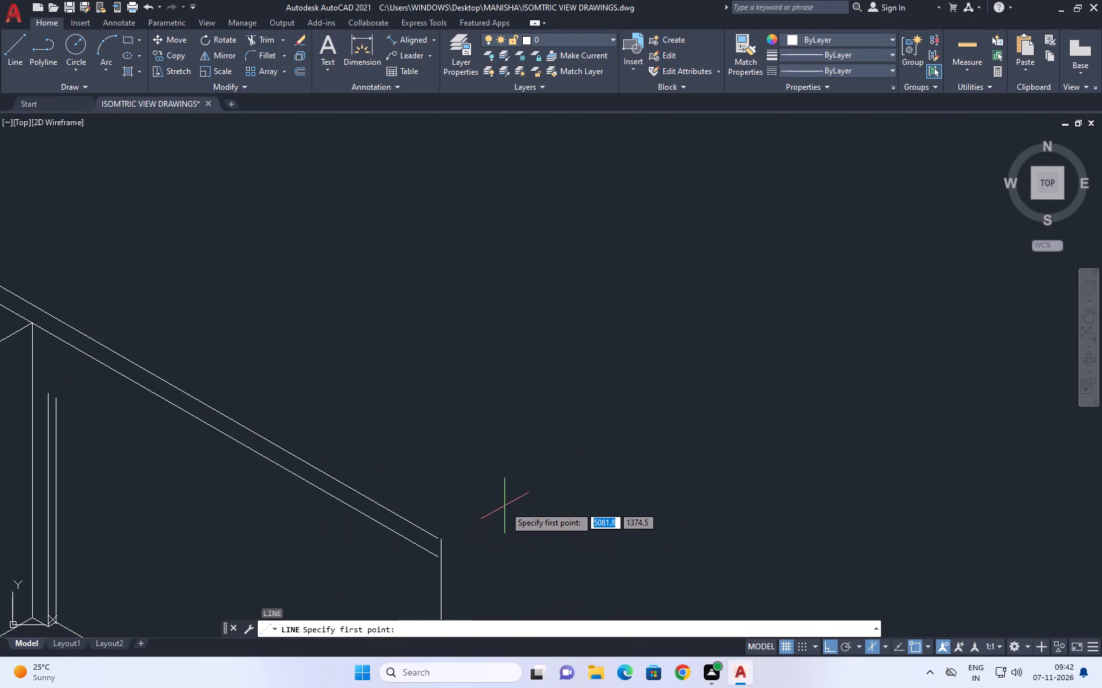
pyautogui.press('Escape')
# Fillet the upper wall-top line with the wall's right vertical edge at radius 0 to close the corner.
pyautogui.write('F')
pyautogui.press('space')
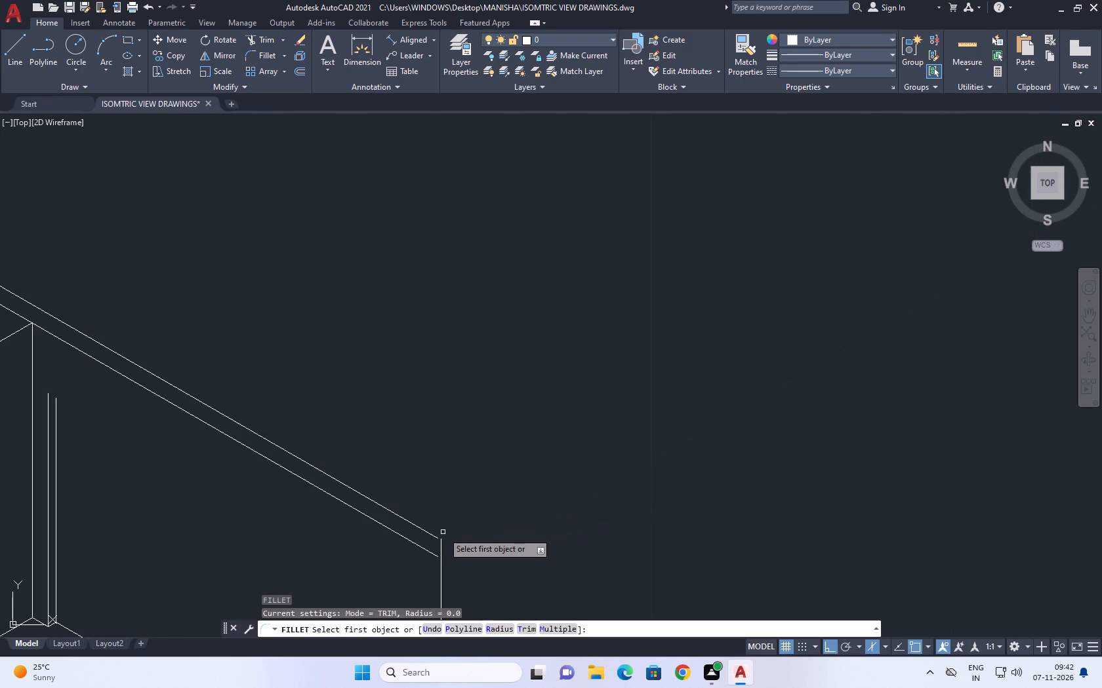
pyautogui.click(436, 535)
pyautogui.click(438, 543)
pyautogui.click(441, 543)
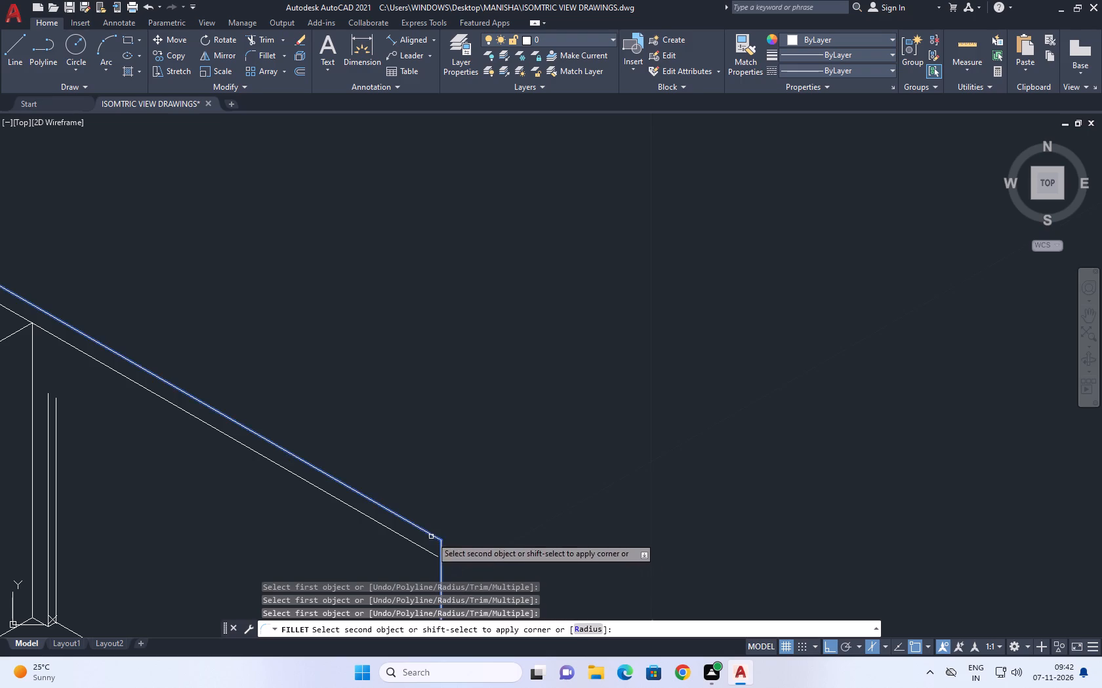
pyautogui.click(430, 536)
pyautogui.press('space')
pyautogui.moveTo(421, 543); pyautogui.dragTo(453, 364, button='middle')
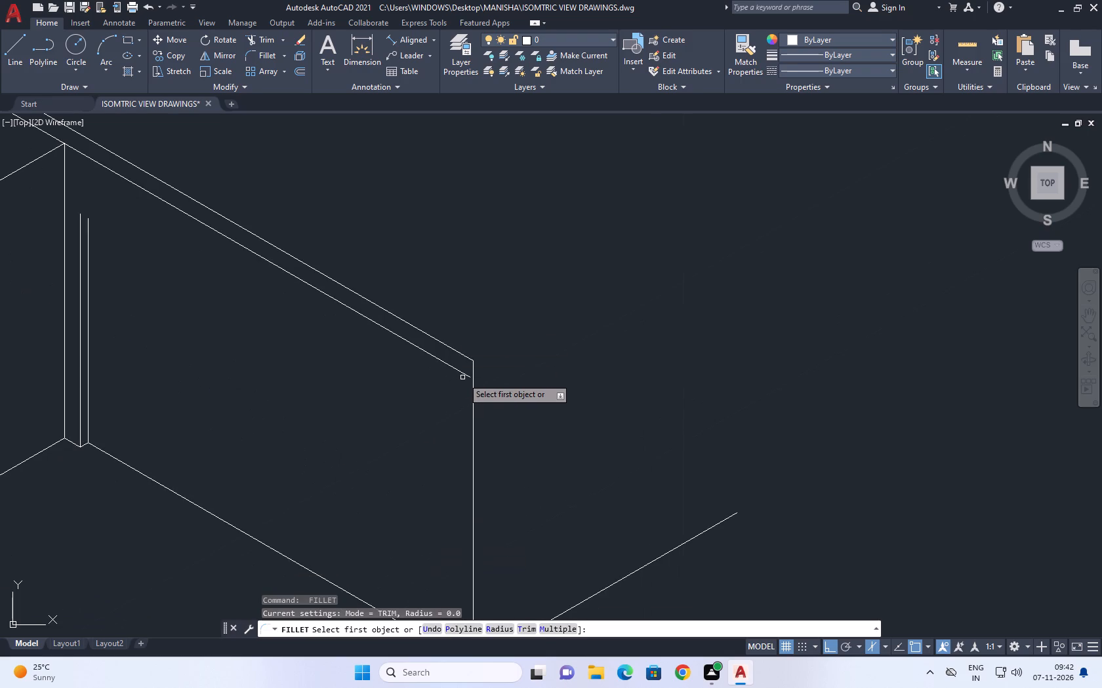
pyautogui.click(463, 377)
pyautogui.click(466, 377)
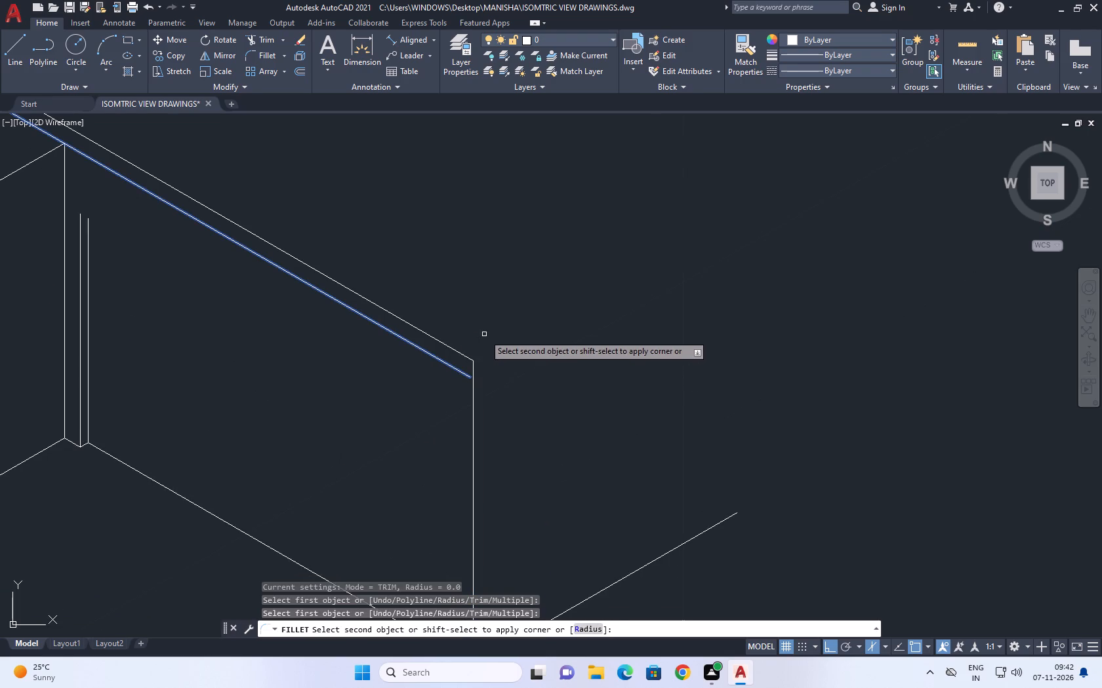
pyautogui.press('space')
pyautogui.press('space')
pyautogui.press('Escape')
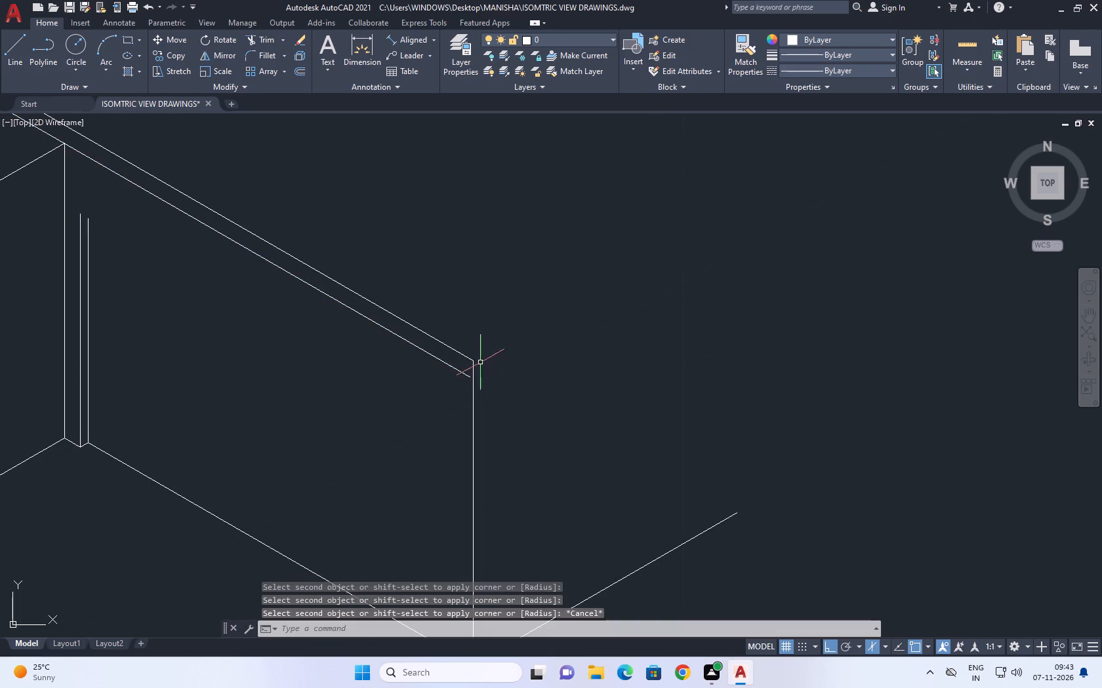
# Extend the lower wall-top line to the wall's right vertical edge.
pyautogui.moveTo(449, 363); pyautogui.dragTo(452, 372, button='middle')
pyautogui.press('e')
pyautogui.press('x')
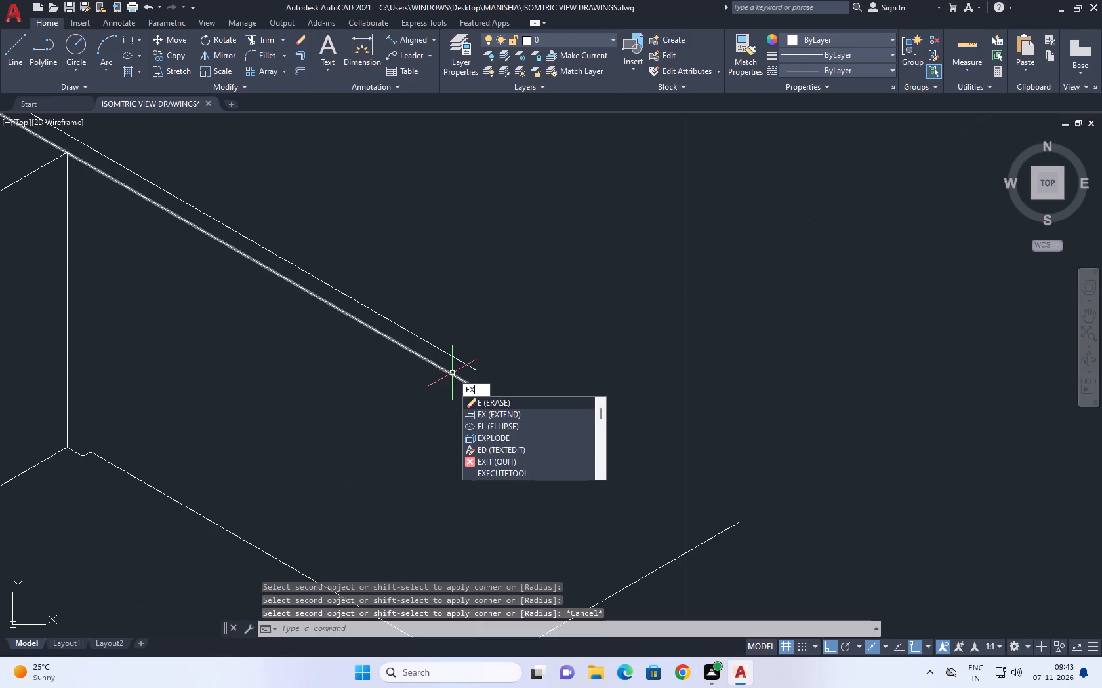
pyautogui.press('space')
pyautogui.click(464, 383)
pyautogui.press('space')
# Draw an 8-unit line at 30° from the wall's top-right corner, continuing with a vertical line down past base level.
pyautogui.scroll(-2, 512, 402)
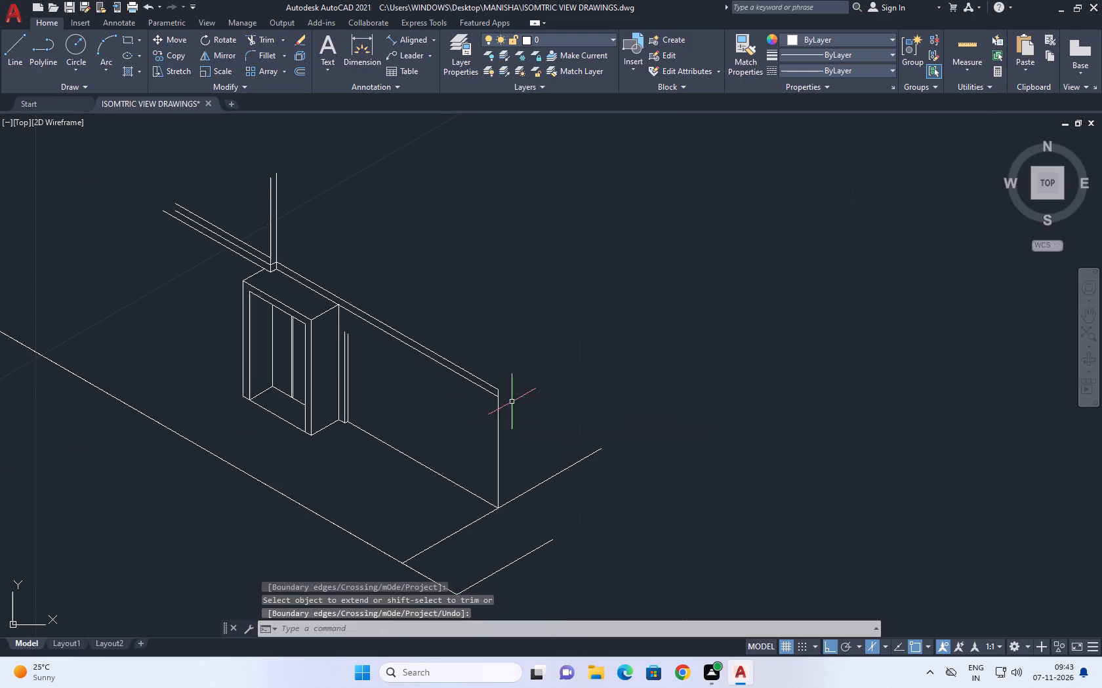
pyautogui.moveTo(556, 380); pyautogui.dragTo(529, 435, button='middle')
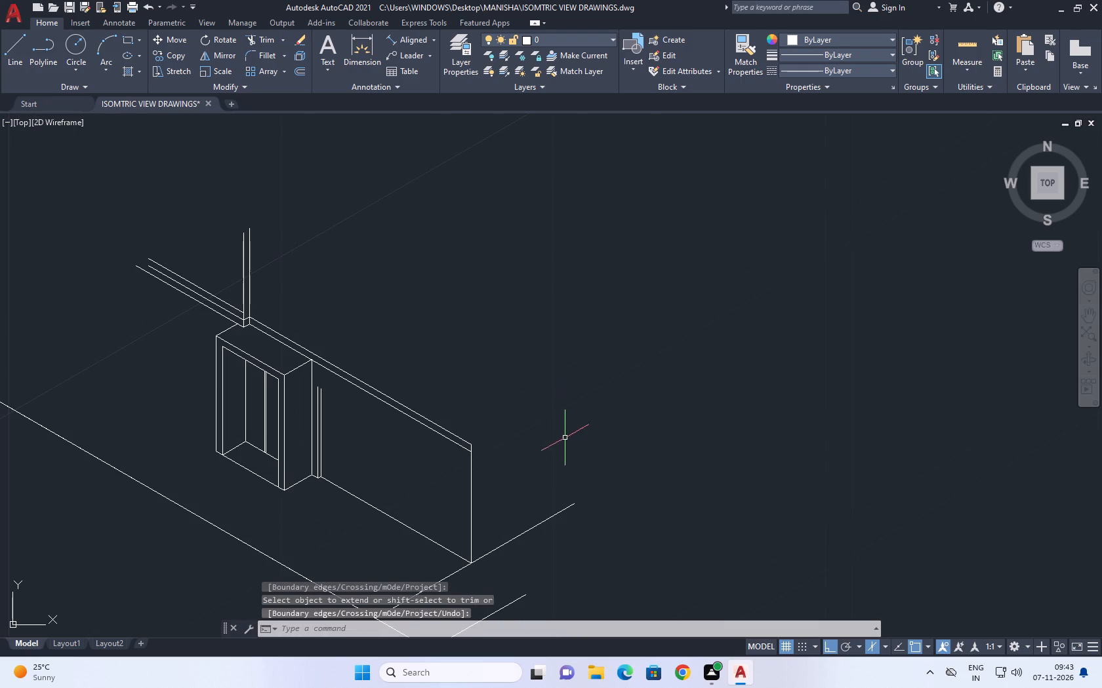
pyautogui.moveTo(501, 453); pyautogui.dragTo(418, 457, button='middle')
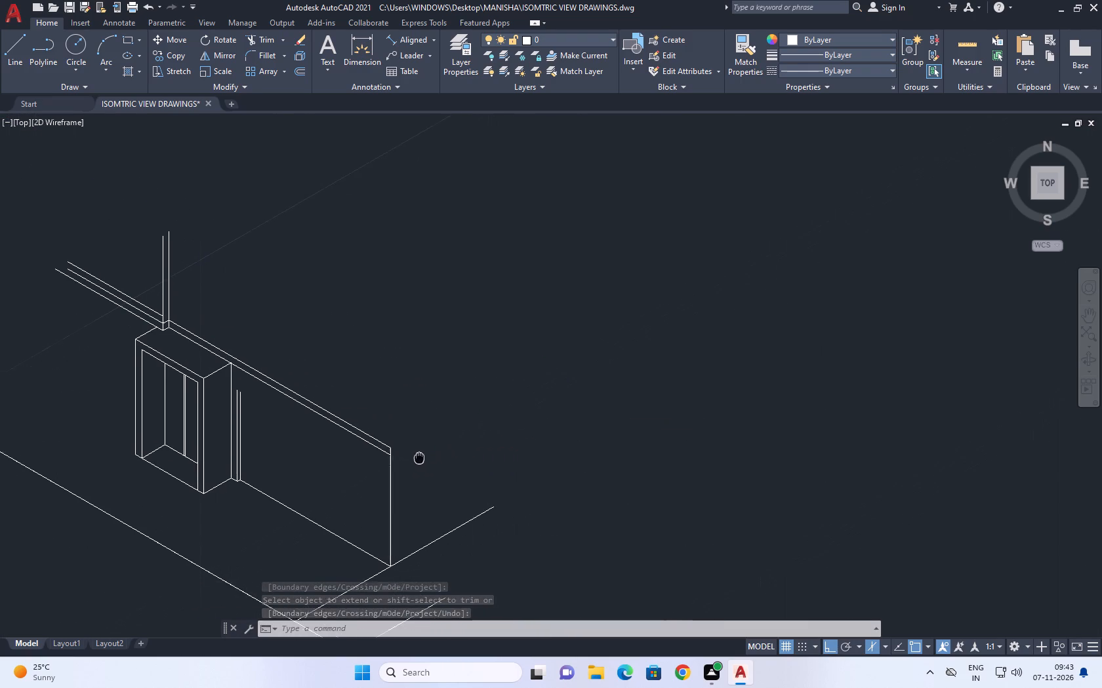
pyautogui.moveTo(418, 457); pyautogui.dragTo(412, 455, button='middle')
pyautogui.write('L')
pyautogui.press('space')
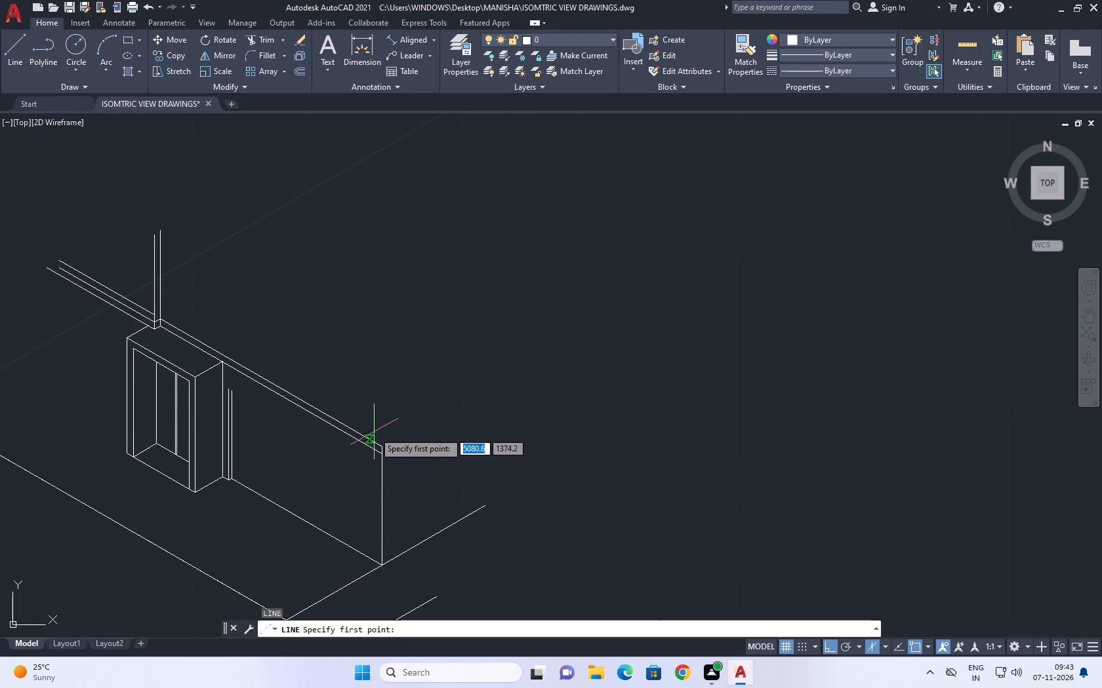
pyautogui.click(383, 444)
pyautogui.moveTo(588, 322); pyautogui.dragTo(518, 330, button='middle')
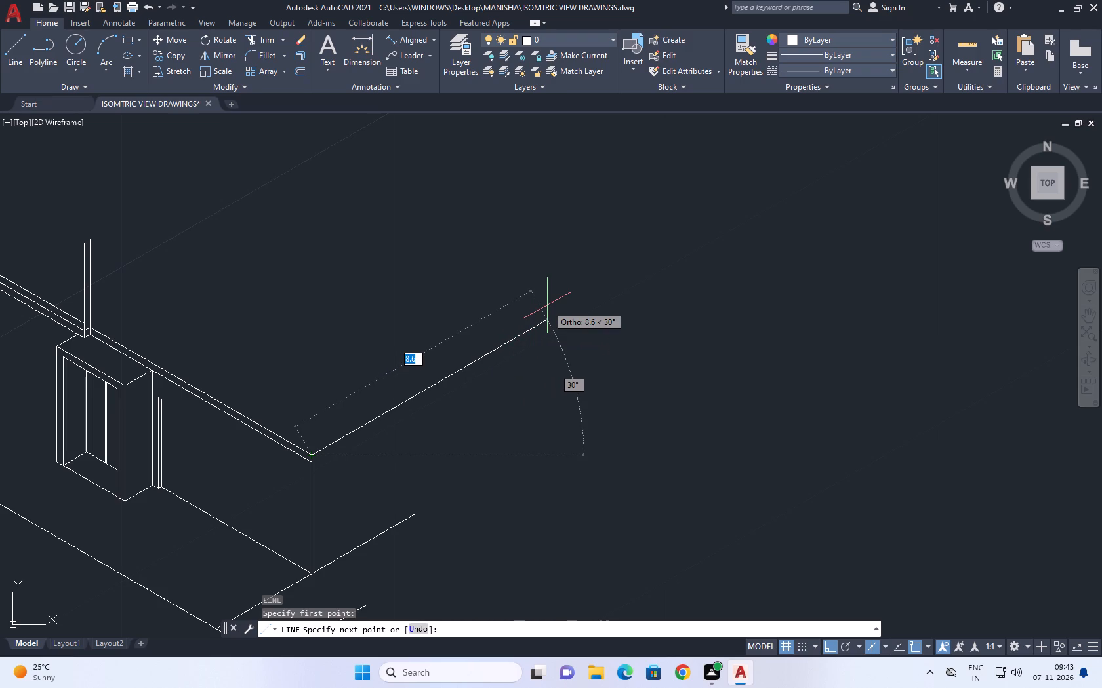
pyautogui.press('8')
pyautogui.press('space')
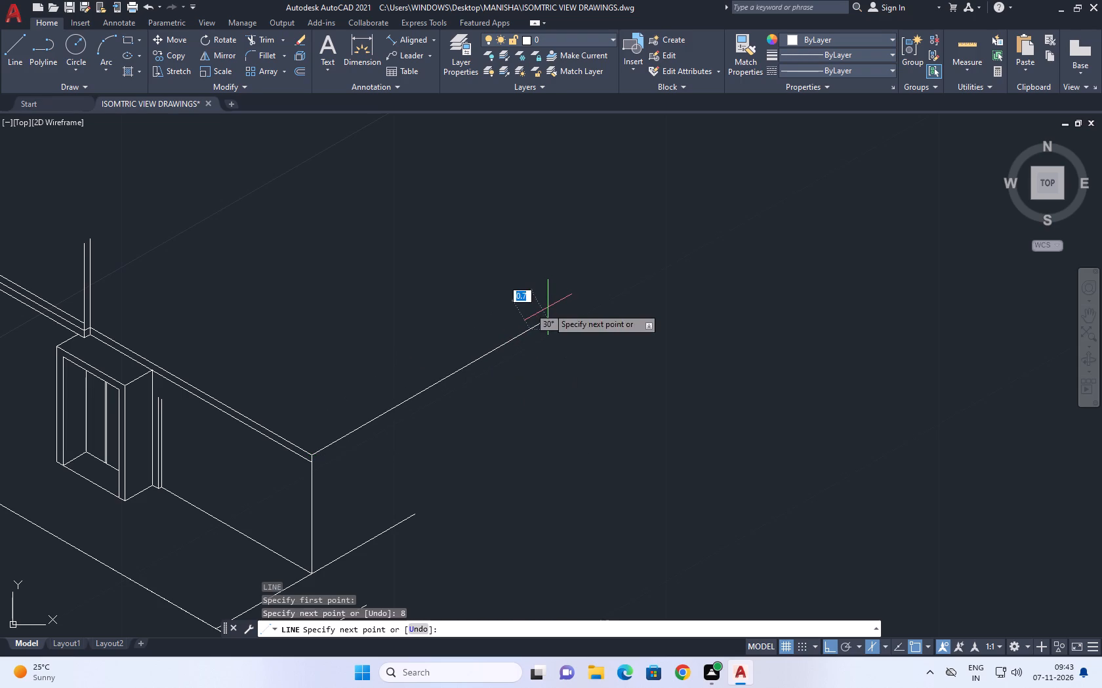
pyautogui.moveTo(561, 494); pyautogui.dragTo(561, 427, button='middle')
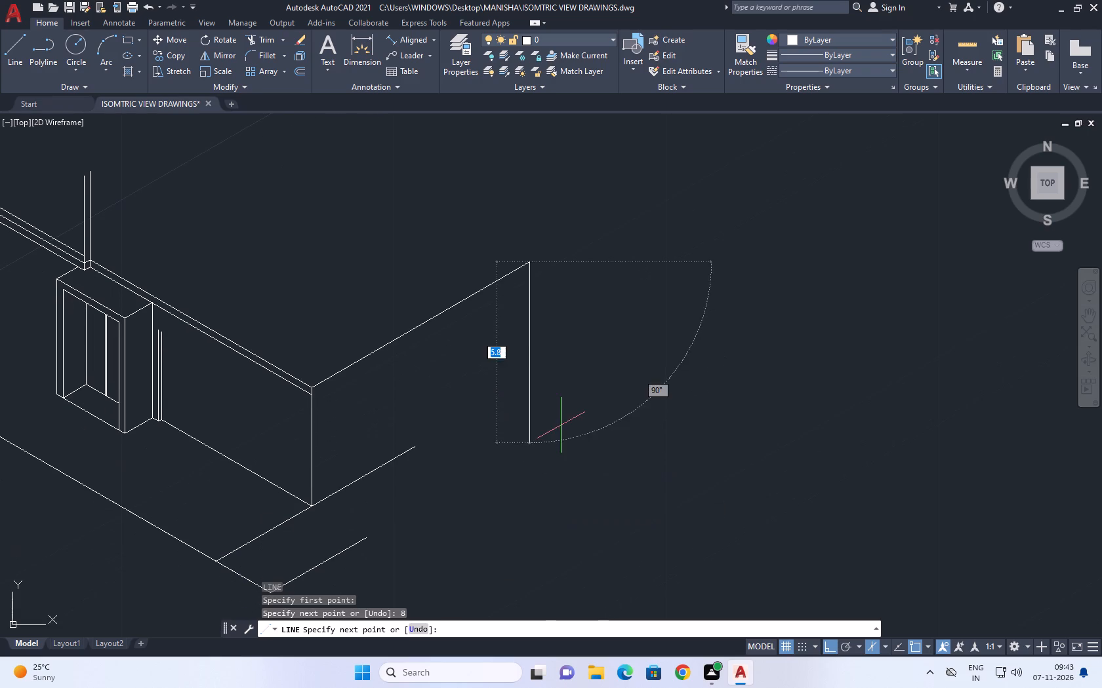
pyautogui.click(569, 496)
pyautogui.press('space')
# Continue the side wall's top edge with a 6-unit line at 30°, ending in a second vertical line down past base level.
pyautogui.scroll(-1, 568, 490)
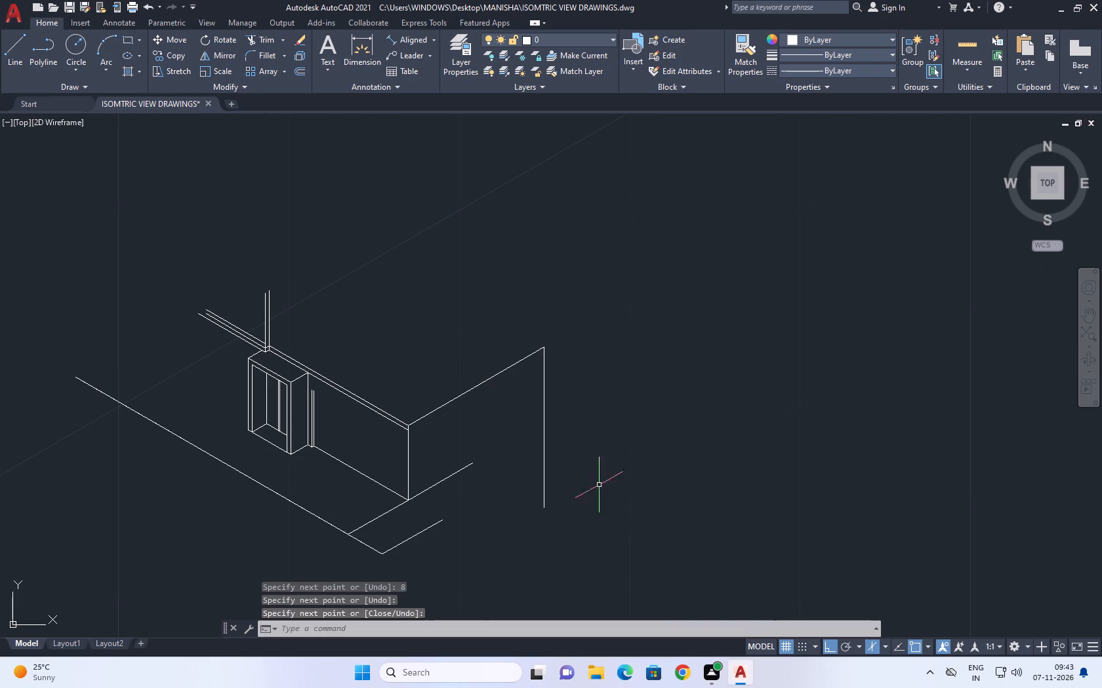
pyautogui.moveTo(593, 495); pyautogui.dragTo(554, 552, button='middle')
pyautogui.scroll(-1, 553, 552)
pyautogui.scroll(1, 550, 547)
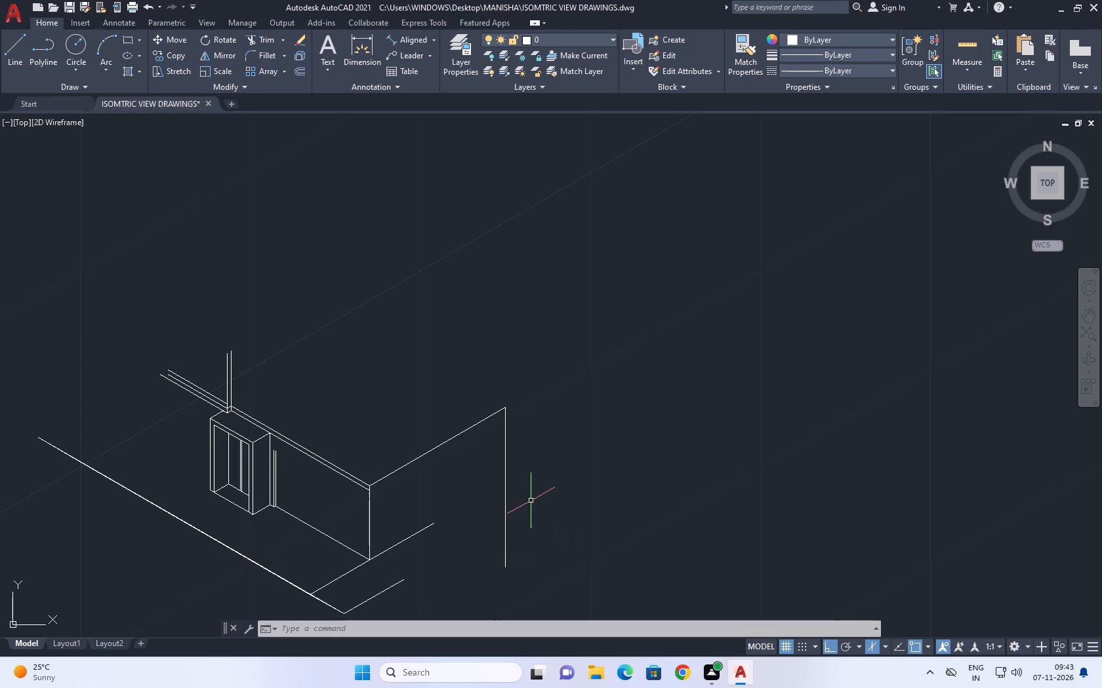
pyautogui.press('space')
pyautogui.click(506, 408)
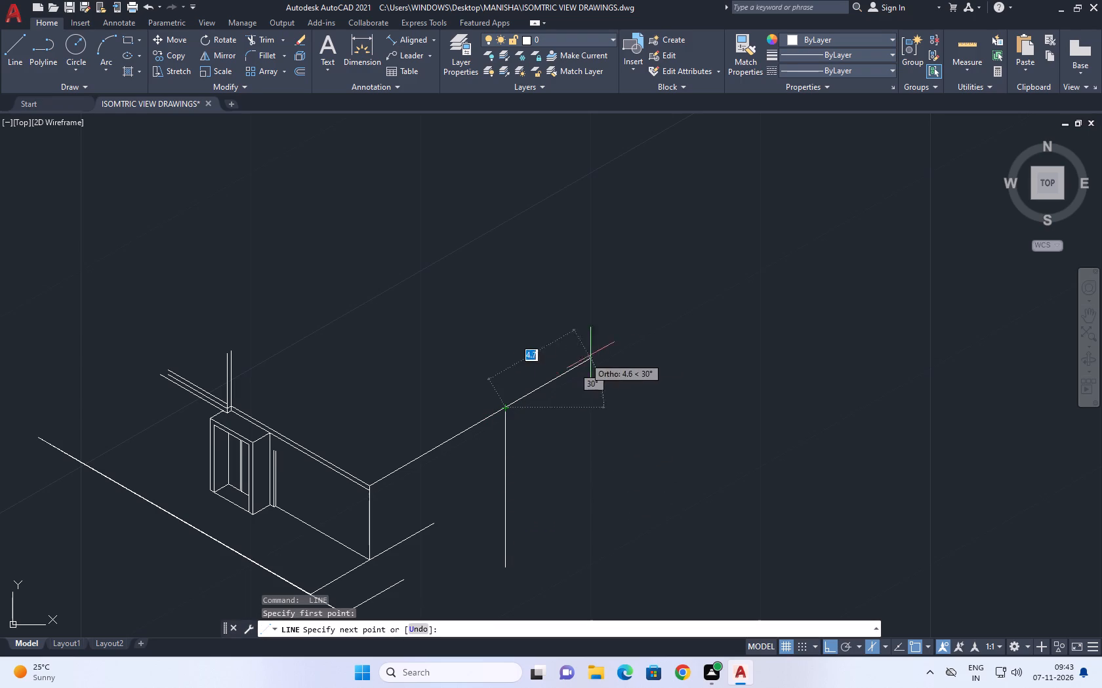
pyautogui.press('6')
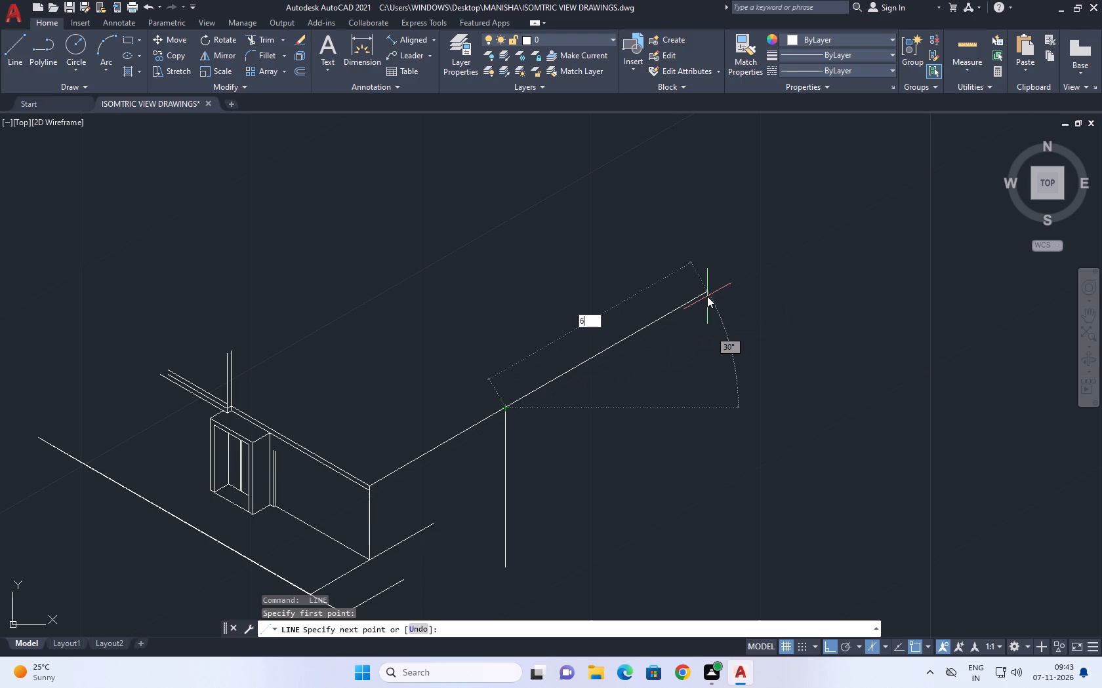
pyautogui.press('Return')
pyautogui.moveTo(611, 512); pyautogui.dragTo(608, 508, button='middle')
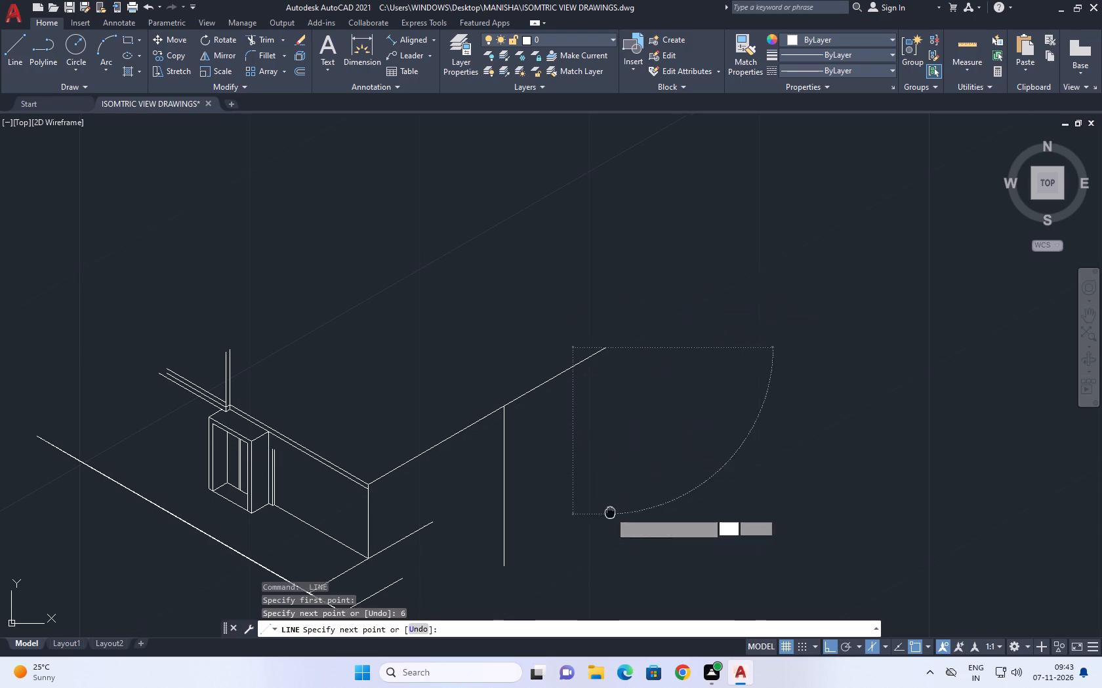
pyautogui.moveTo(608, 508); pyautogui.dragTo(617, 438, button='middle')
pyautogui.click(626, 485)
pyautogui.press('space')
# Extend the side wall's base line through the first new vertical line to the far one.
pyautogui.write('EX')
pyautogui.press('space')
pyautogui.click(425, 436)
pyautogui.click(460, 492)
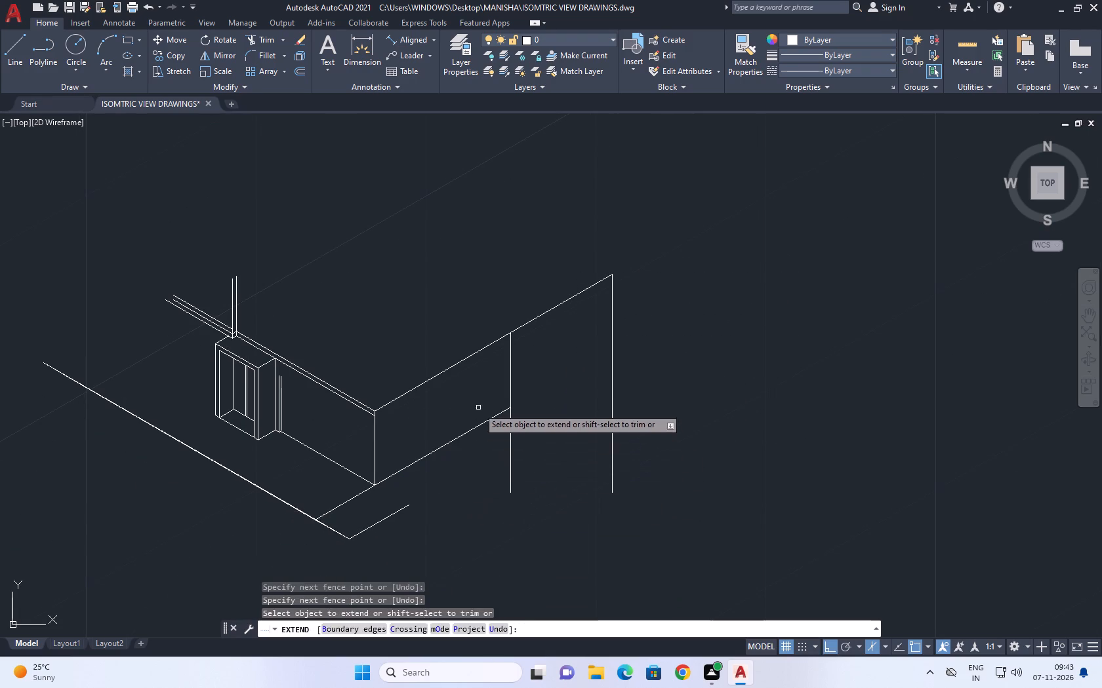
pyautogui.click(478, 407)
pyautogui.moveTo(487, 455); pyautogui.dragTo(491, 473)
pyautogui.press('space')
# Trim the lower ends of both new vertical lines below the side wall's base line.
pyautogui.write('T')
pyautogui.press('r')
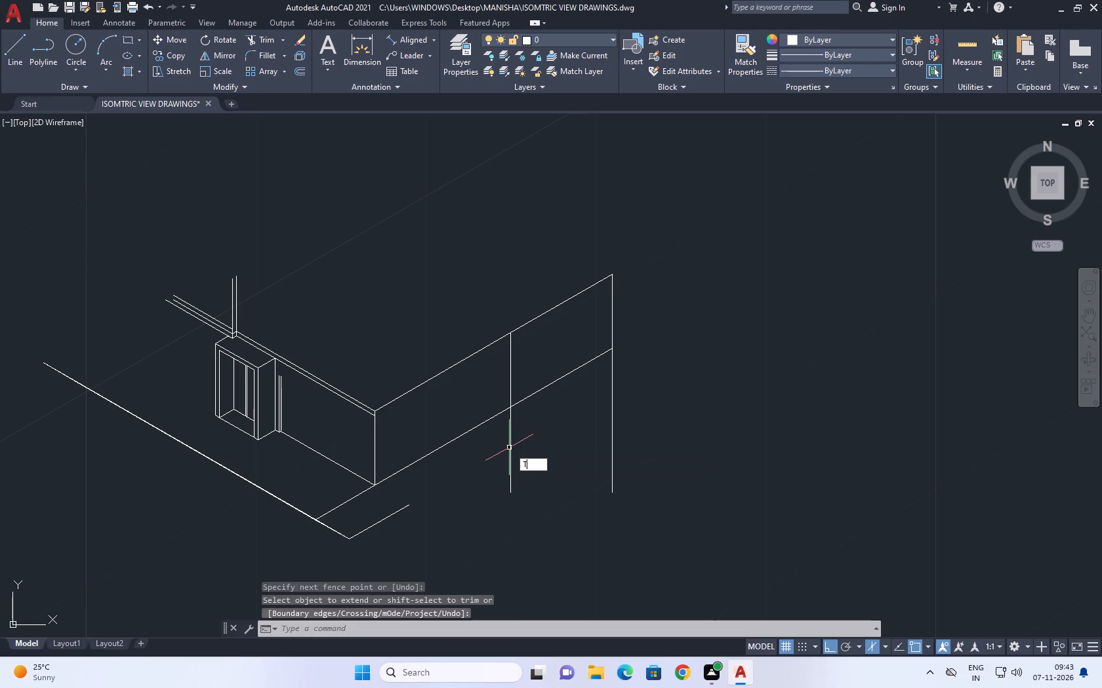
pyautogui.press('space')
pyautogui.click(493, 483)
pyautogui.click(726, 361)
pyautogui.press('space')
# Copy both segments of the side wall's top edge straight down to the corner endpoint of the front wall's lower band line.
pyautogui.moveTo(591, 364); pyautogui.dragTo(621, 415, button='middle')
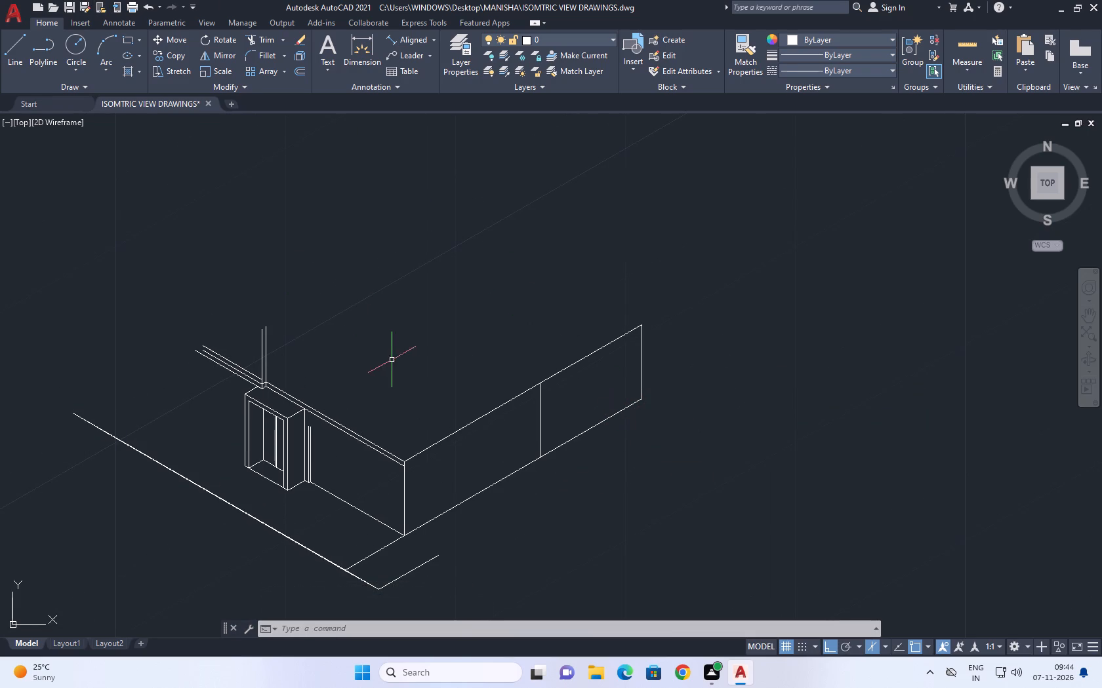
pyautogui.moveTo(375, 356); pyautogui.dragTo(317, 332, button='middle')
pyautogui.click(377, 419)
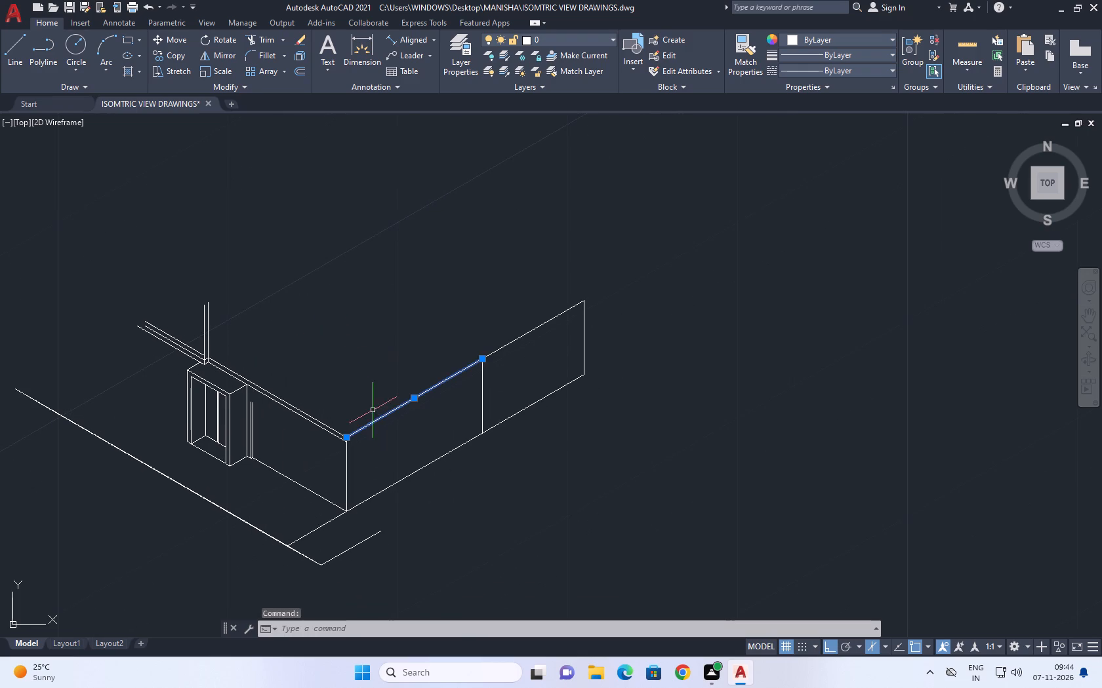
pyautogui.click(499, 349)
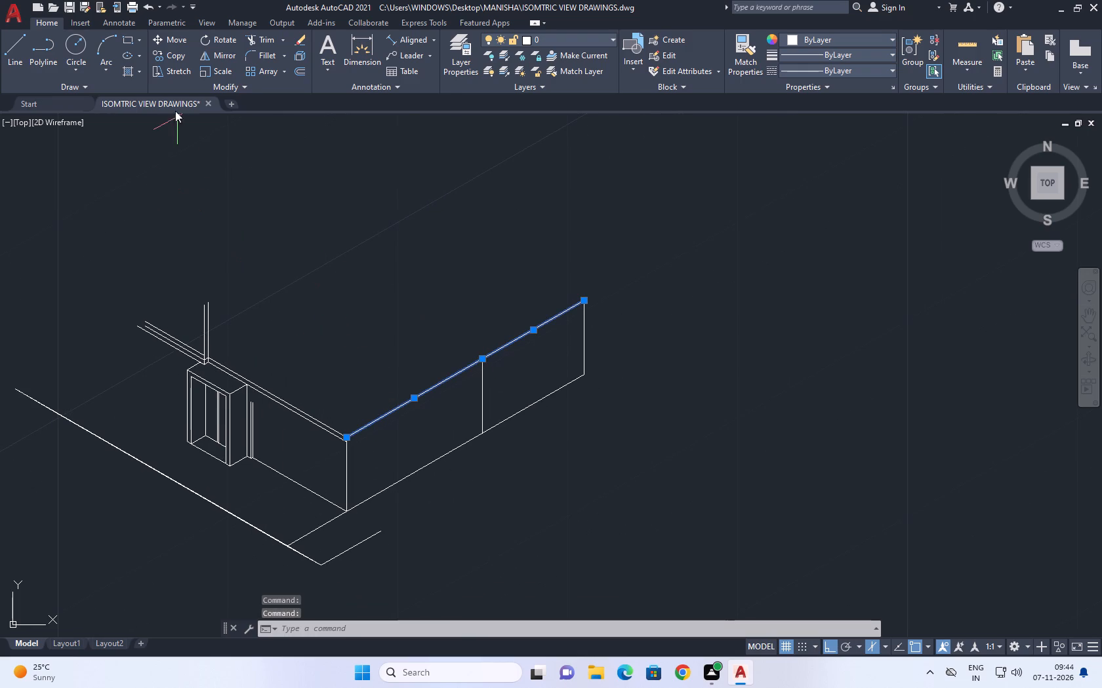
pyautogui.click(167, 58)
pyautogui.scroll(-1, 364, 463)
pyautogui.scroll(2, 365, 435)
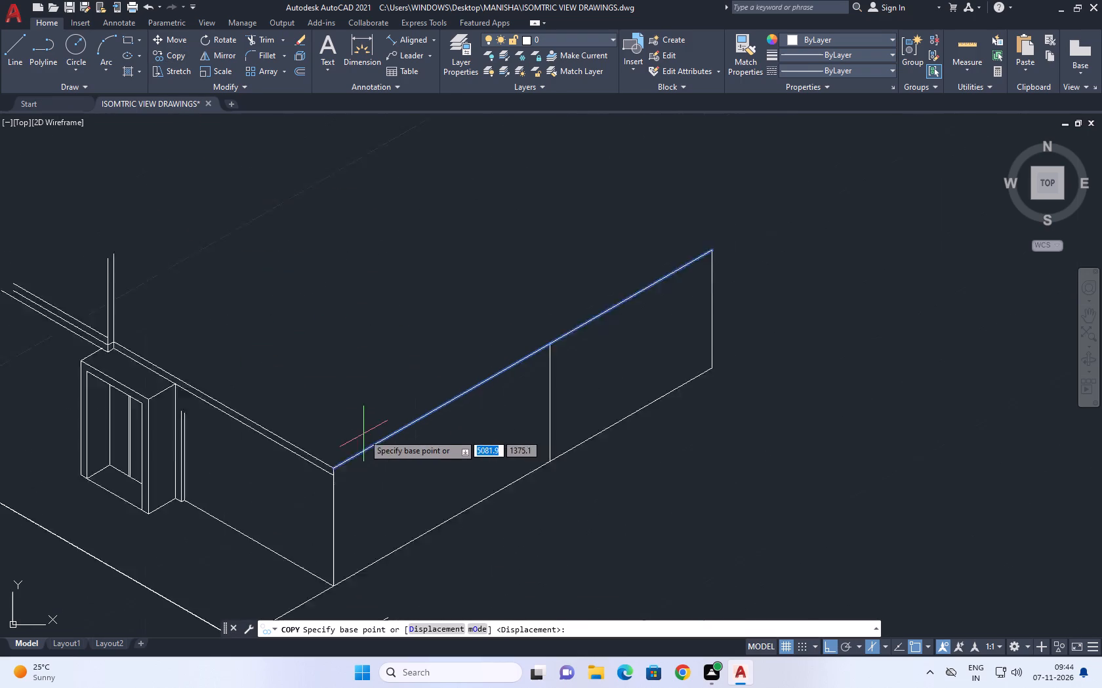
pyautogui.scroll(2, 363, 434)
pyautogui.scroll(1, 312, 517)
pyautogui.moveTo(312, 517); pyautogui.dragTo(354, 406, button='middle')
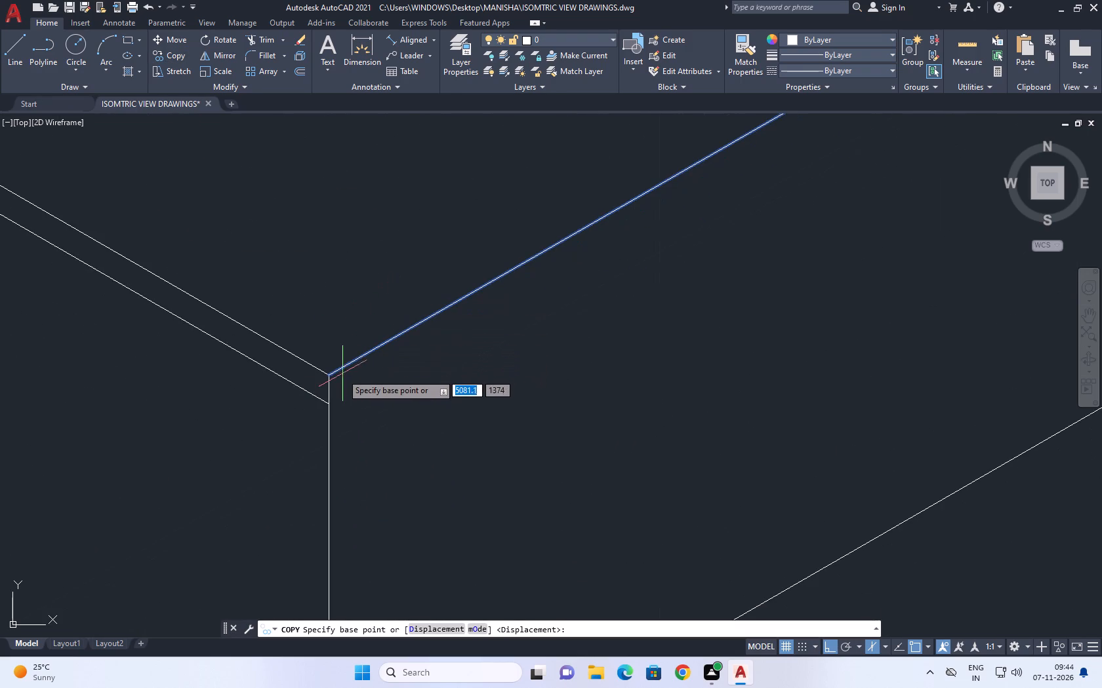
pyautogui.click(325, 377)
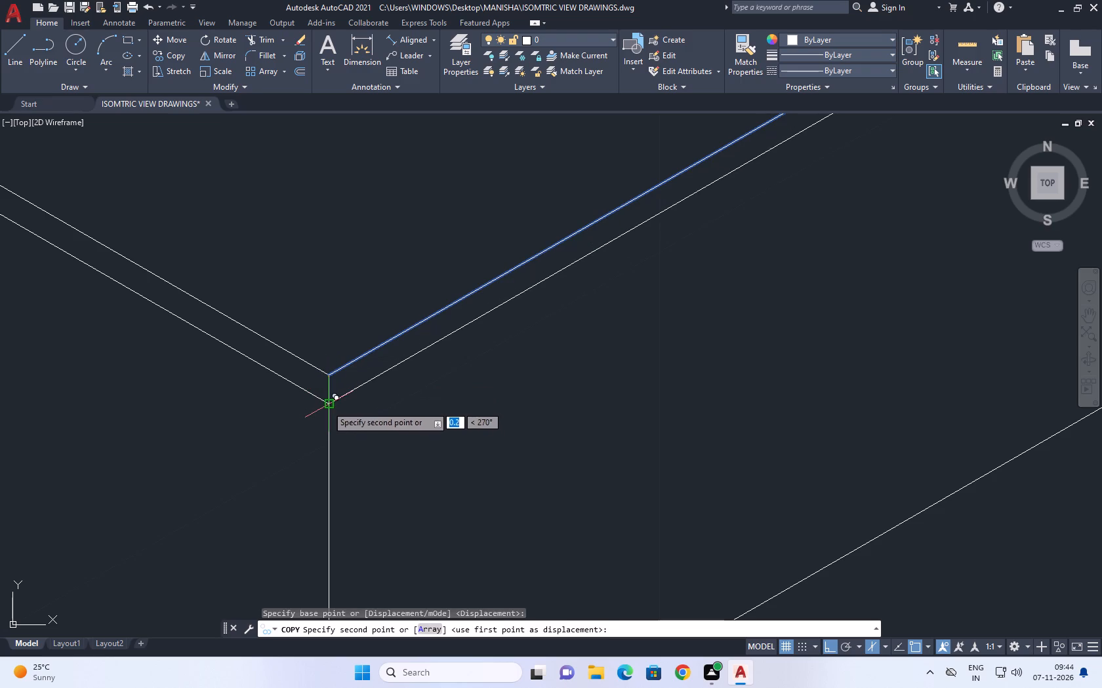
pyautogui.click(325, 403)
pyautogui.rightClick(420, 385)
pyautogui.click(465, 411)
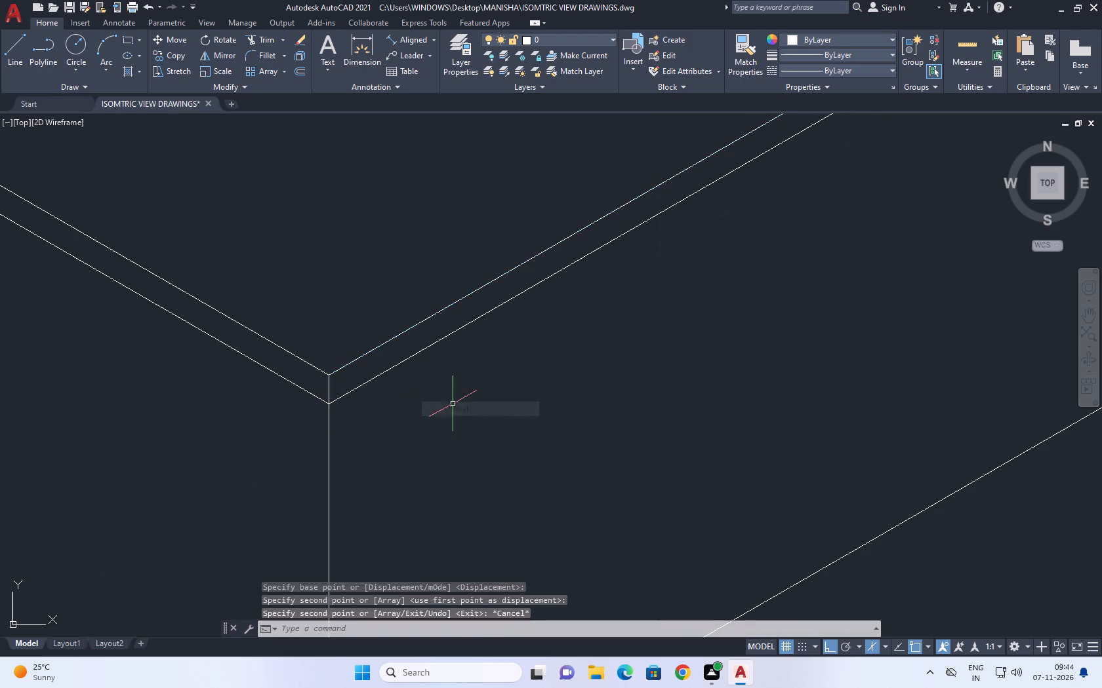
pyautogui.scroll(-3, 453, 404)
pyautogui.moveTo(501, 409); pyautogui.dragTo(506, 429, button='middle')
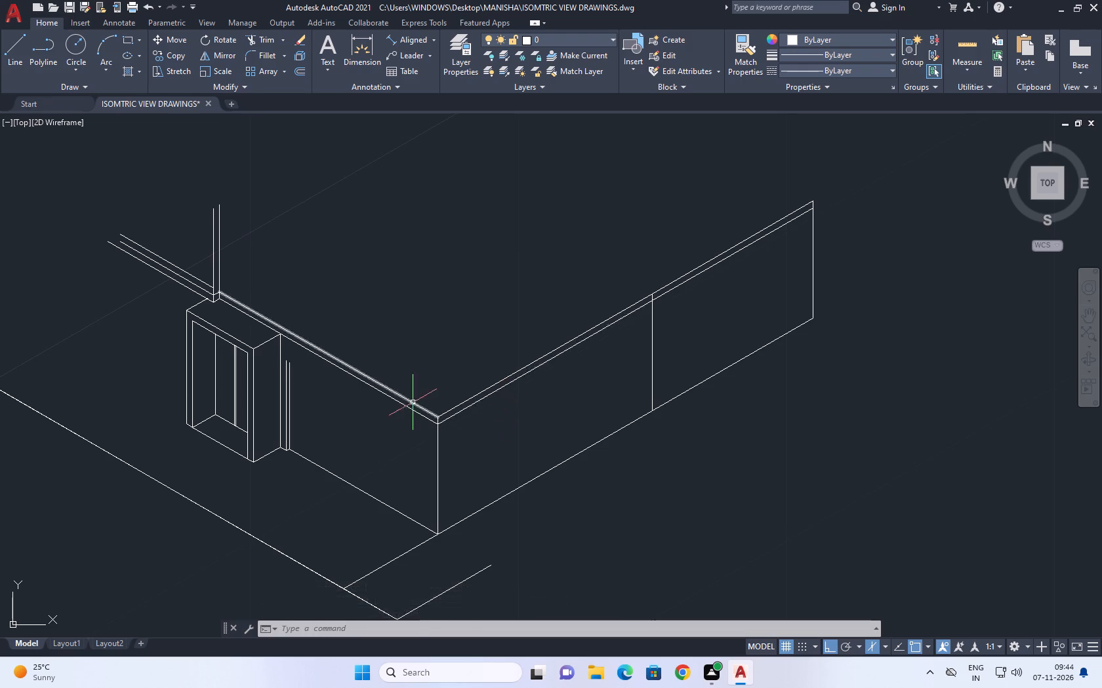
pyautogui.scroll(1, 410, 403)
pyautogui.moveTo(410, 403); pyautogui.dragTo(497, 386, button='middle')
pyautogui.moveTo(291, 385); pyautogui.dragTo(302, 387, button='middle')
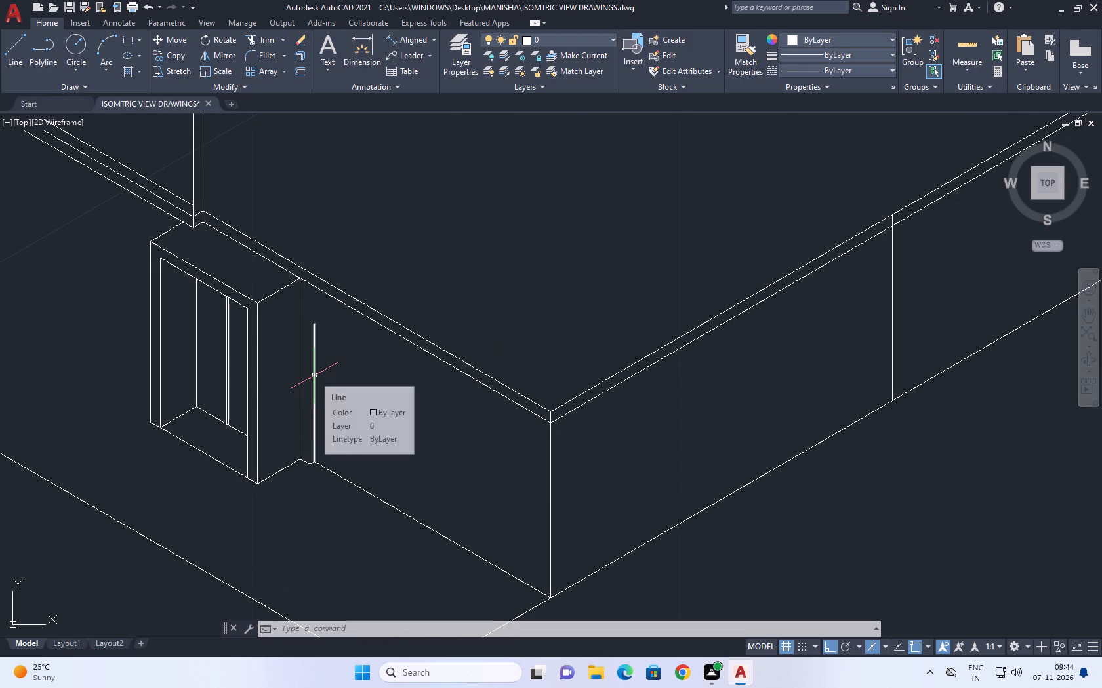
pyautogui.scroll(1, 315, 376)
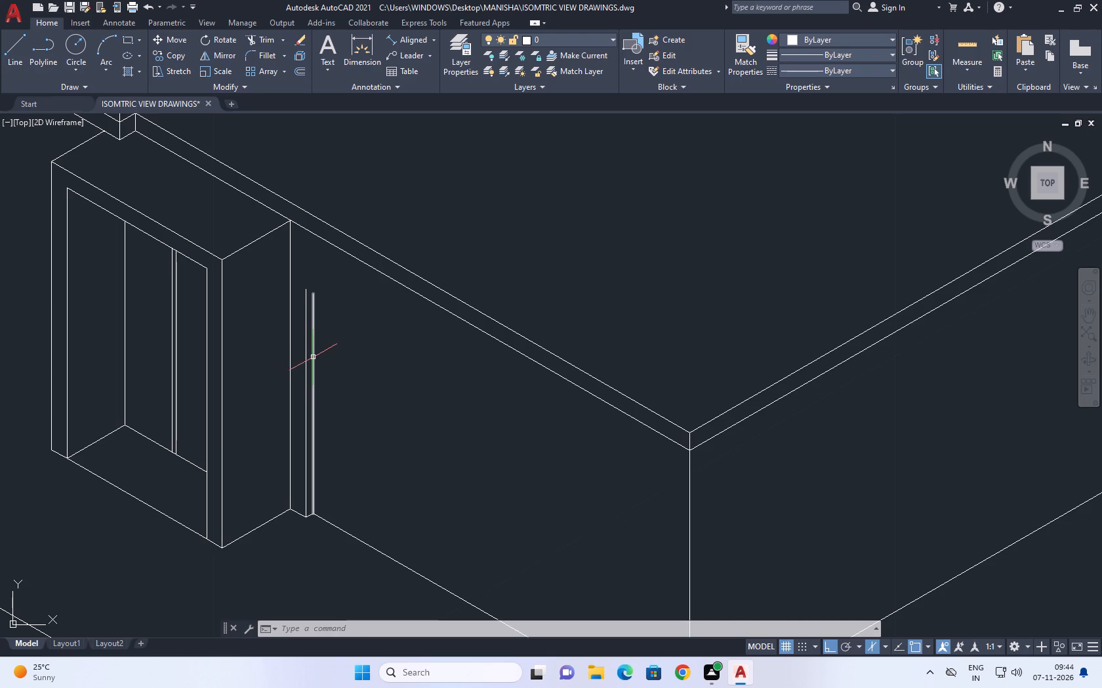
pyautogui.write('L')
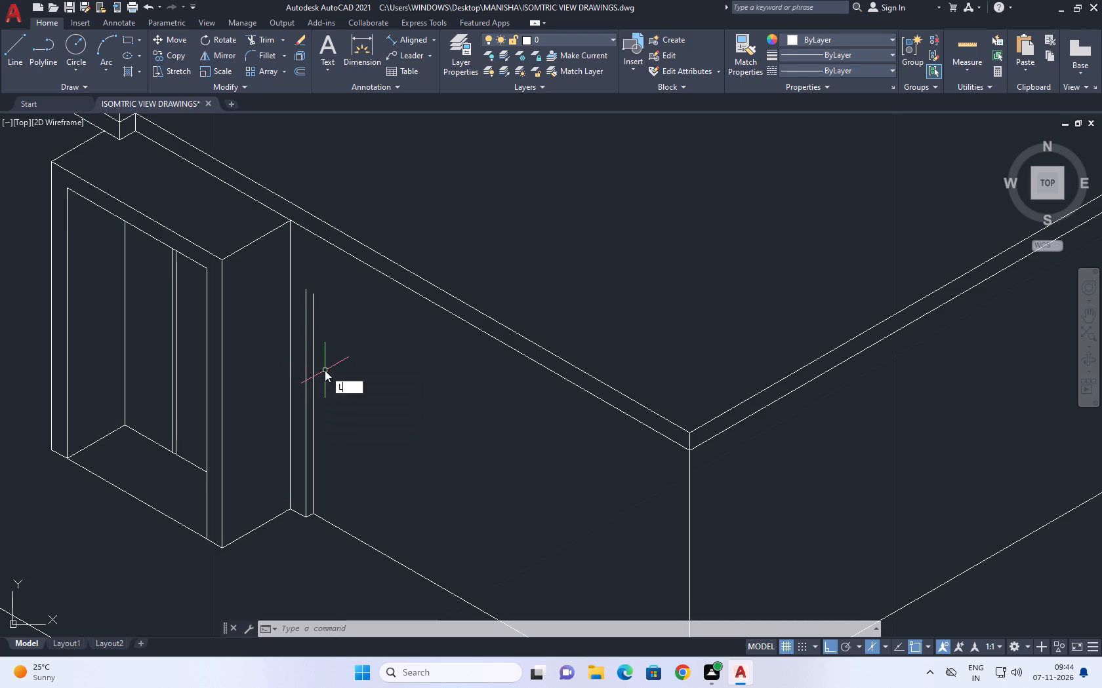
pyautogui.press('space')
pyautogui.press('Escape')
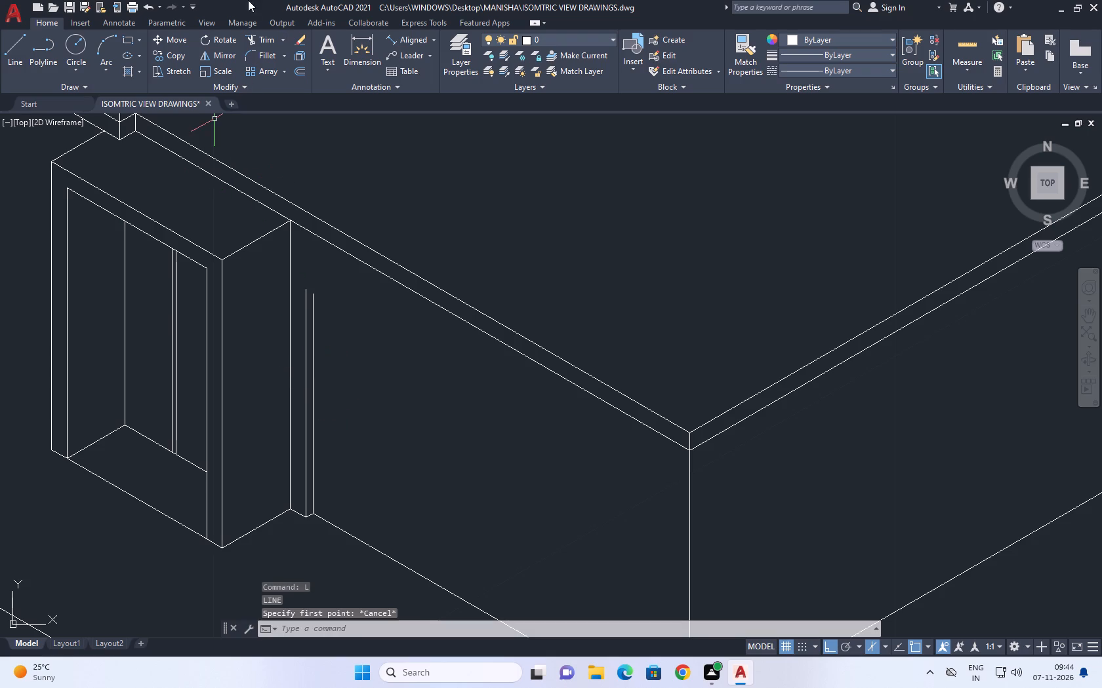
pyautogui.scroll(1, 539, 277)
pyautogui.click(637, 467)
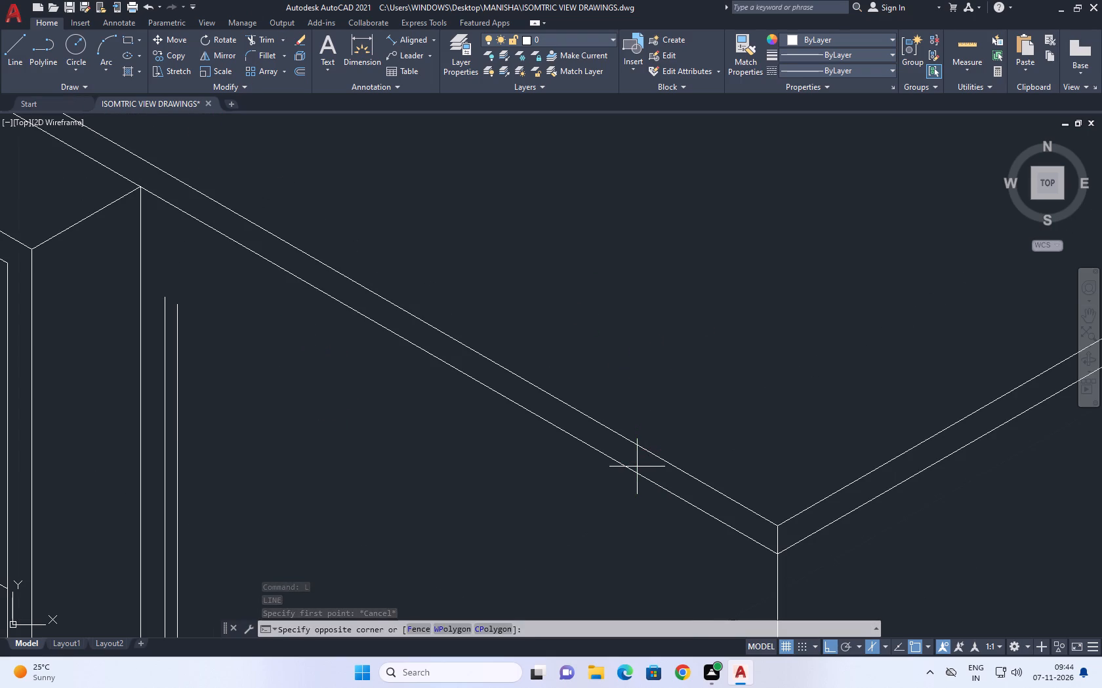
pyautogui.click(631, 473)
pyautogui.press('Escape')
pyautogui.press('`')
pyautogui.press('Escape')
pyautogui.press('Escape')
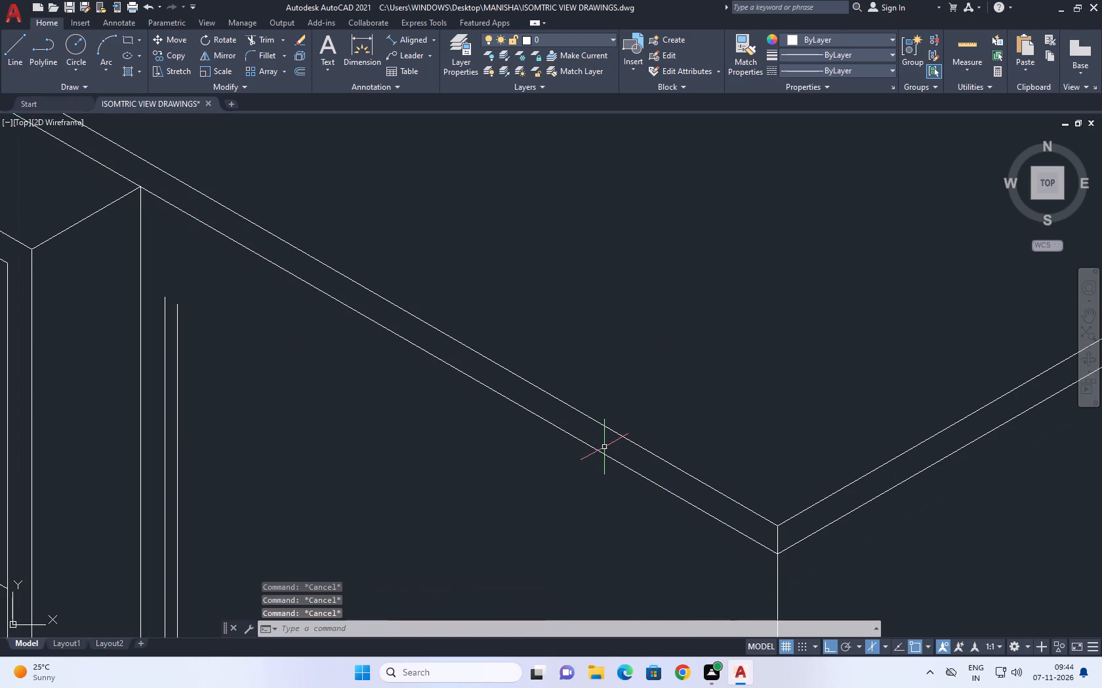
# Draw a line along the front wall's lower band edge, from the framed box's rear upper corner to the wall corner.
pyautogui.moveTo(603, 451); pyautogui.dragTo(678, 434, button='middle')
pyautogui.press('l')
pyautogui.press('space')
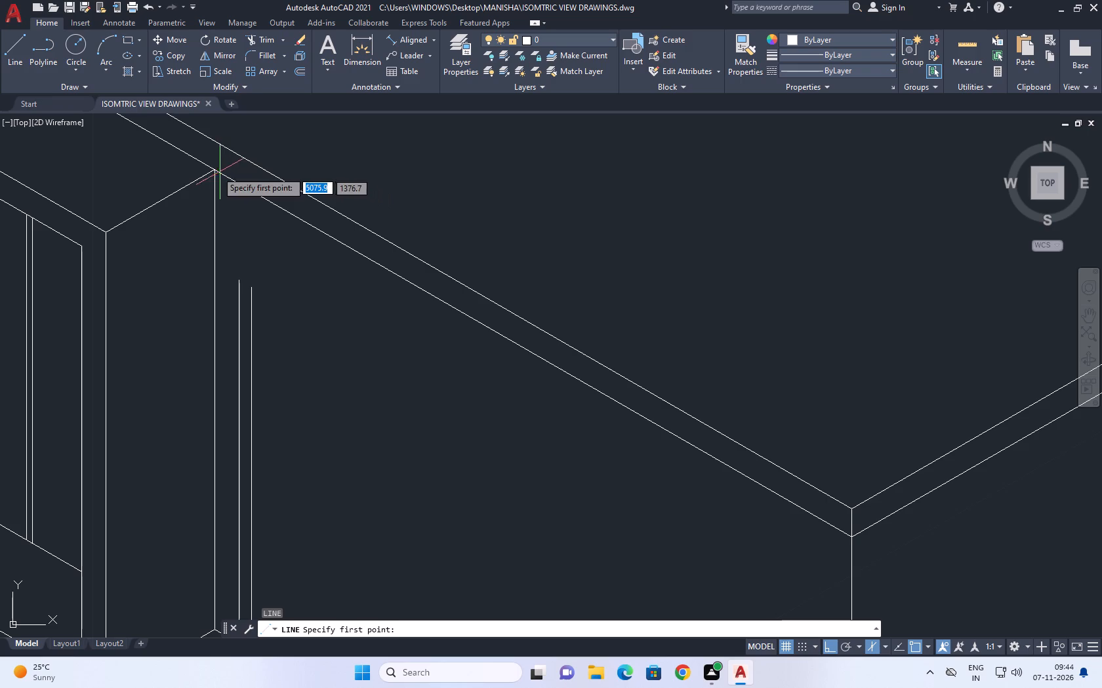
pyautogui.click(211, 171)
pyautogui.press('F5')
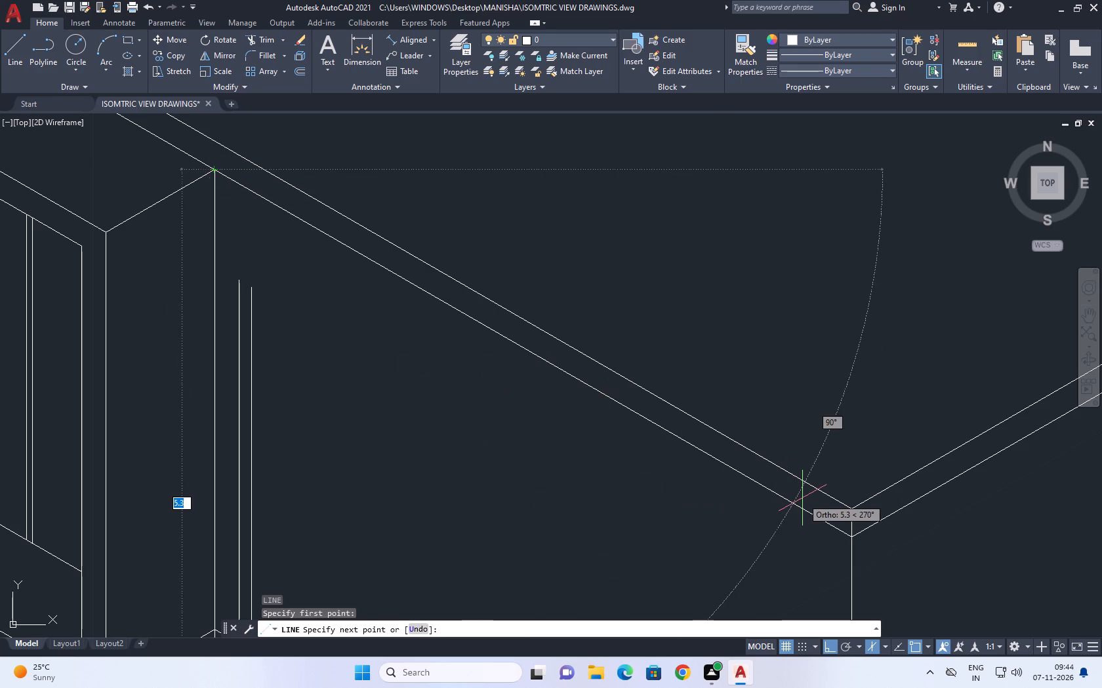
pyautogui.click(849, 537)
pyautogui.press('space')
# Move the new line 0.3 units straight down from the front wall's band edge.
pyautogui.click(834, 528)
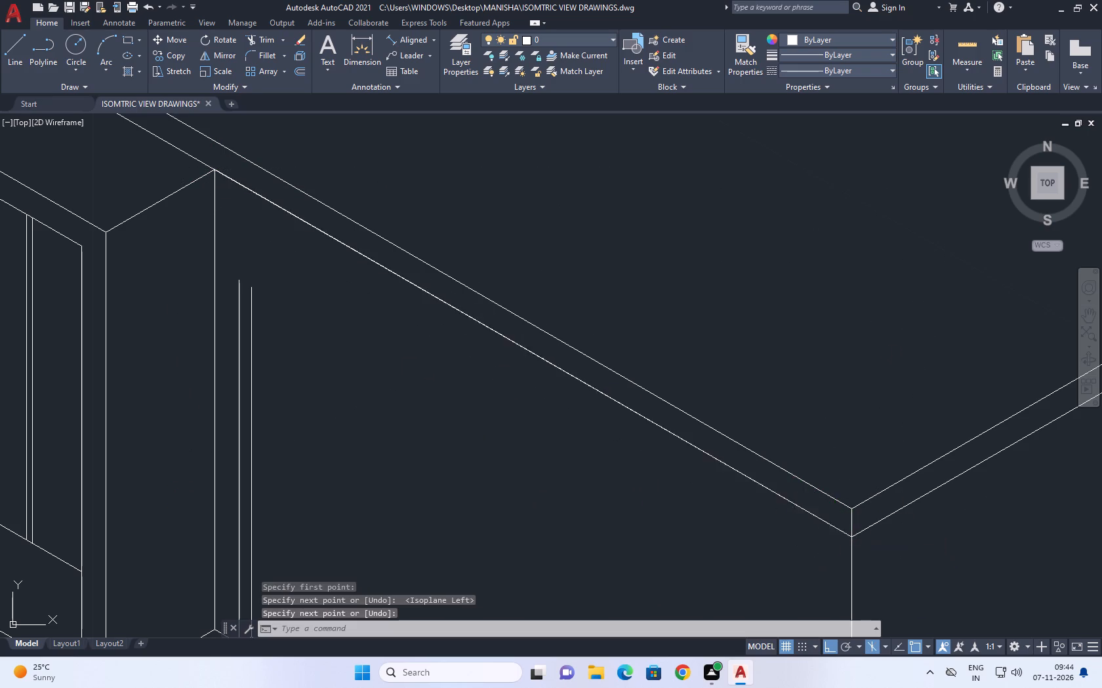
pyautogui.moveTo(815, 525); pyautogui.dragTo(817, 409, button='middle')
pyautogui.write('M')
pyautogui.press('space')
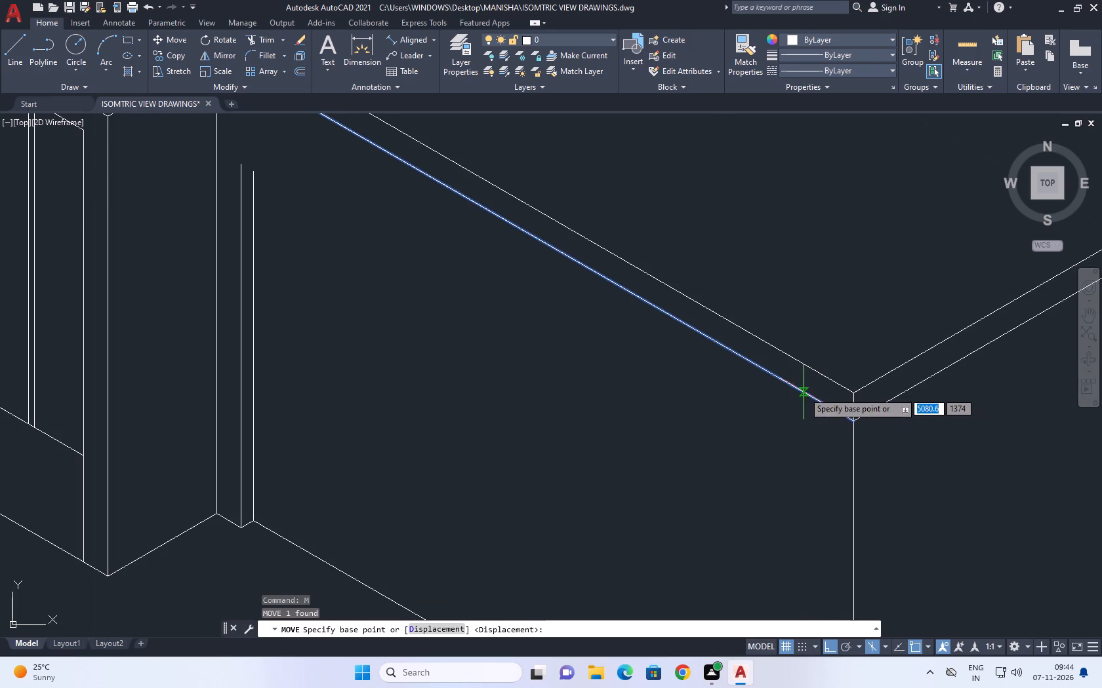
pyautogui.click(804, 392)
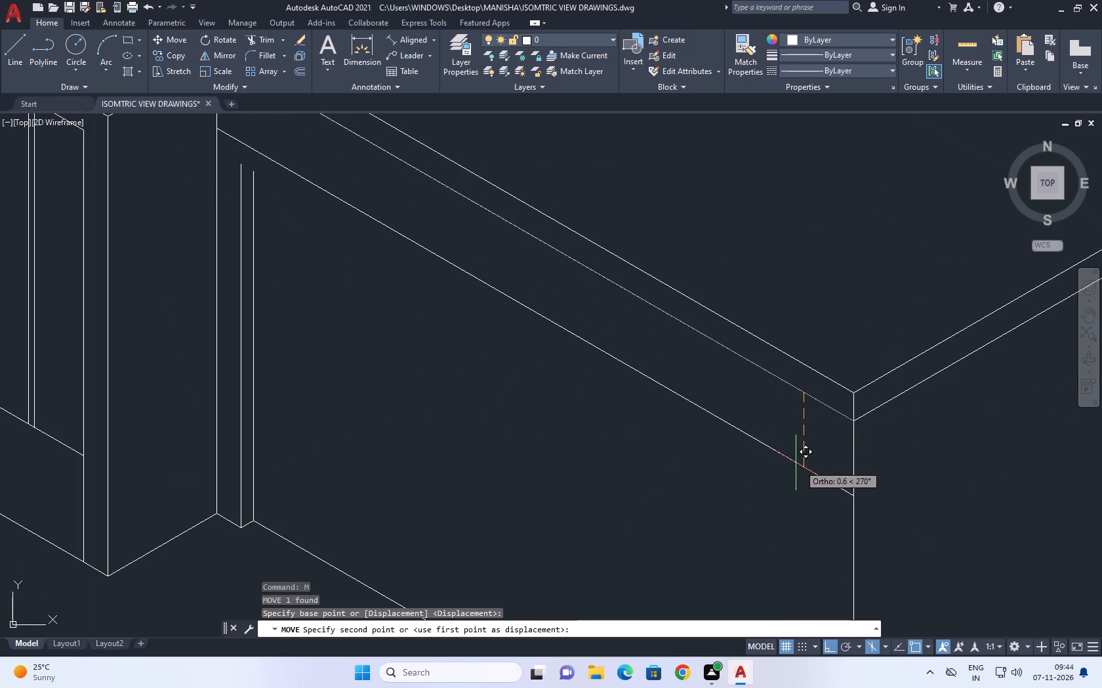
pyautogui.write('0.3')
pyautogui.press('Return')
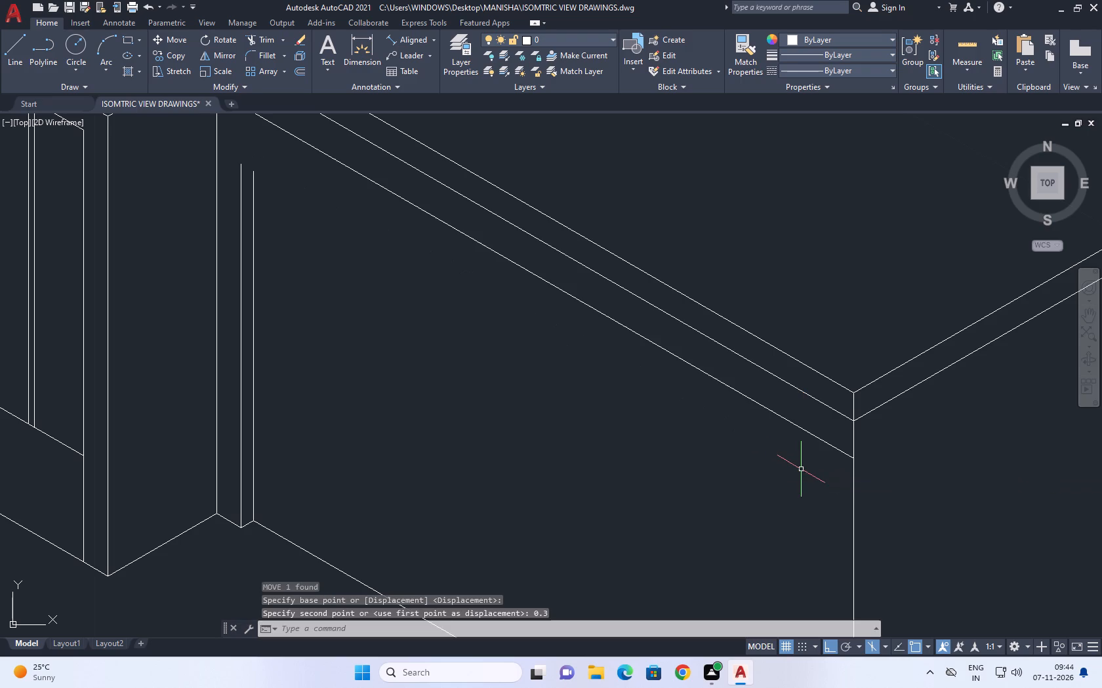
# Extend the two short vertical lines beside the framed box up to the lowered line.
pyautogui.scroll(-2, 830, 396)
pyautogui.moveTo(617, 381); pyautogui.dragTo(674, 403, button='middle')
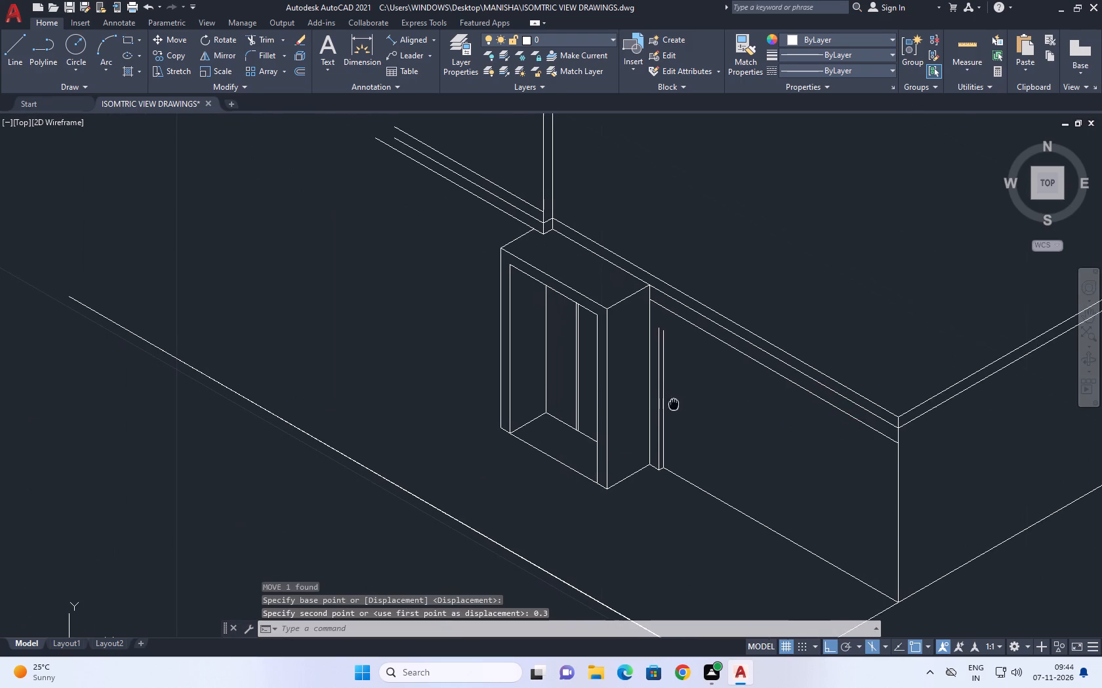
pyautogui.moveTo(674, 403); pyautogui.dragTo(675, 404, button='middle')
pyautogui.write('EX')
pyautogui.press('space')
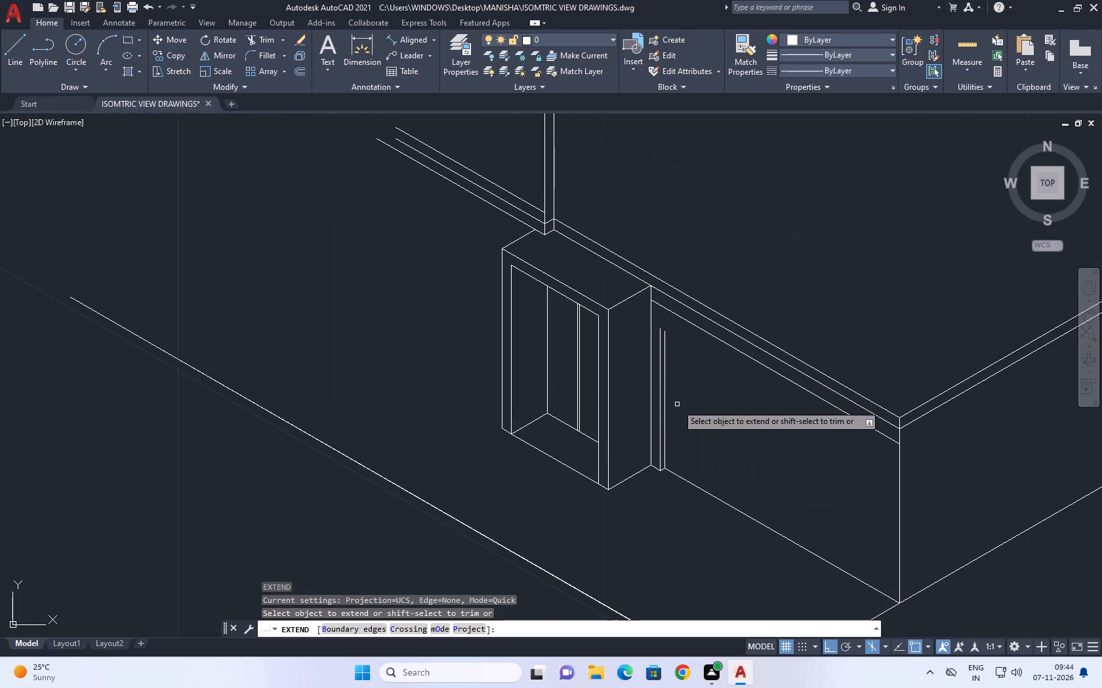
pyautogui.scroll(1, 655, 372)
pyautogui.click(658, 365)
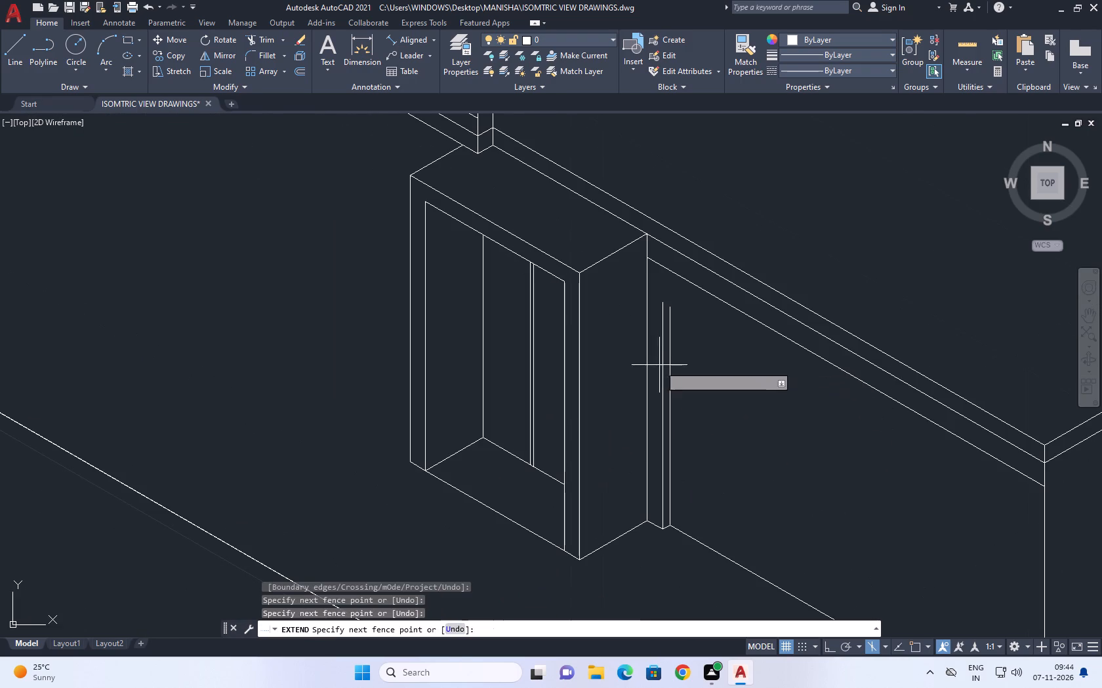
pyautogui.click(689, 365)
pyautogui.press('Escape')
# Trim the short stub of the lowered line between the framed box and the nearer of the two vertical lines.
pyautogui.write('TR')
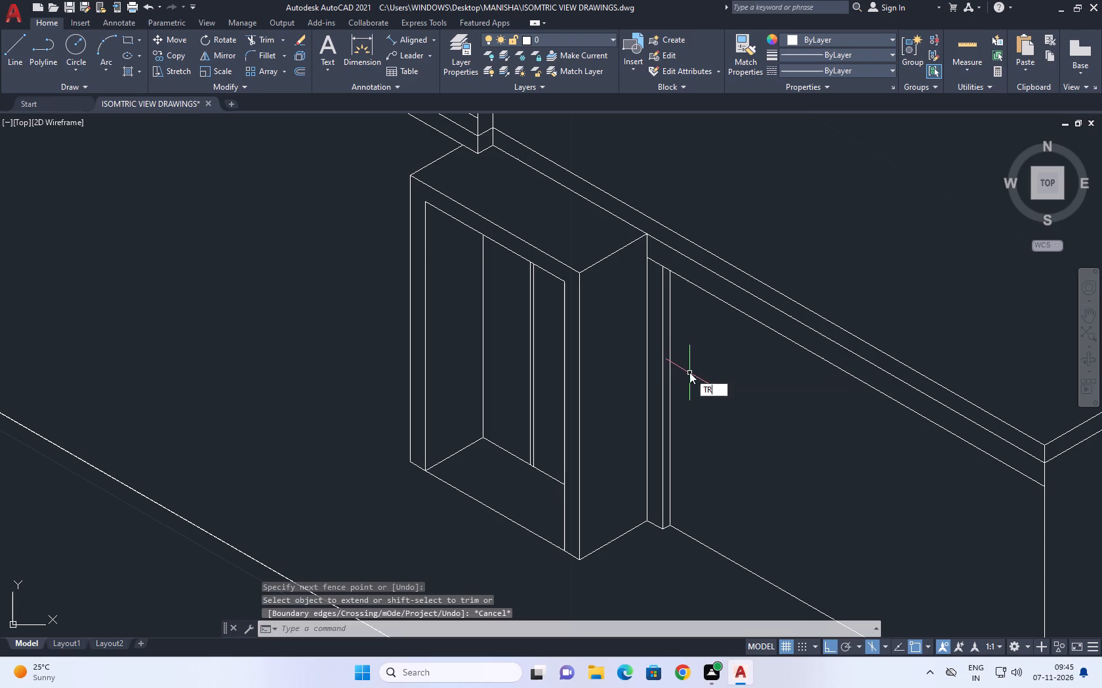
pyautogui.press('space')
pyautogui.click(654, 261)
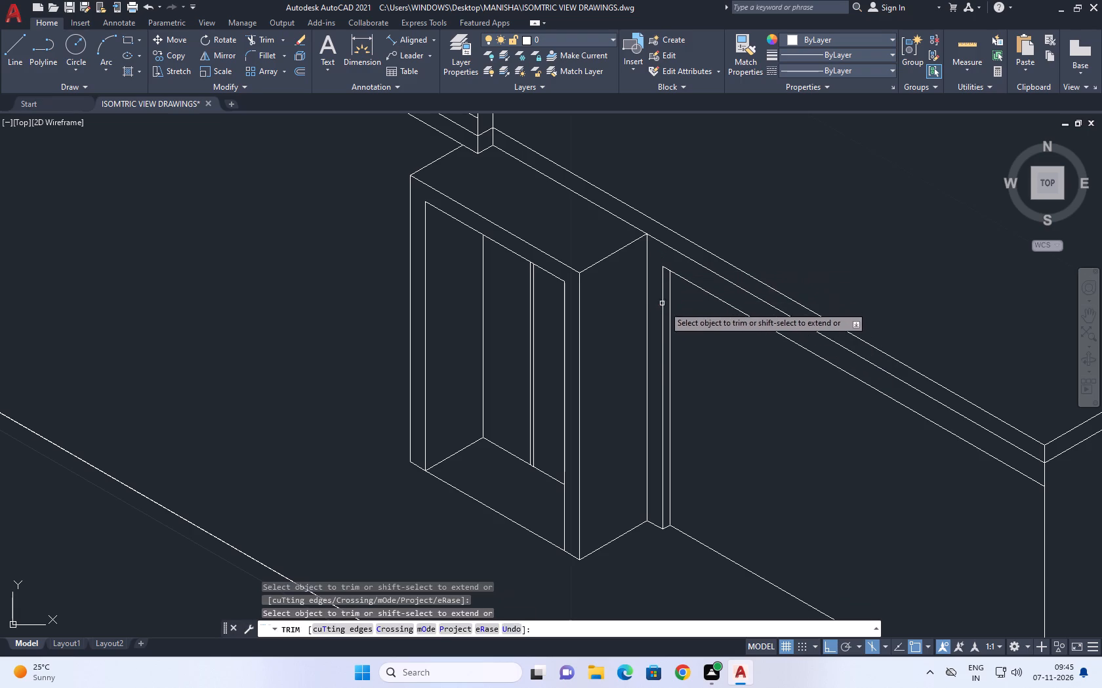
pyautogui.press('Escape')
# Extend the vertical line nearer the framed box up to the front wall's lower band edge.
pyautogui.moveTo(689, 347); pyautogui.dragTo(704, 373, button='middle')
pyautogui.press('e')
pyautogui.press('x')
pyautogui.press('space')
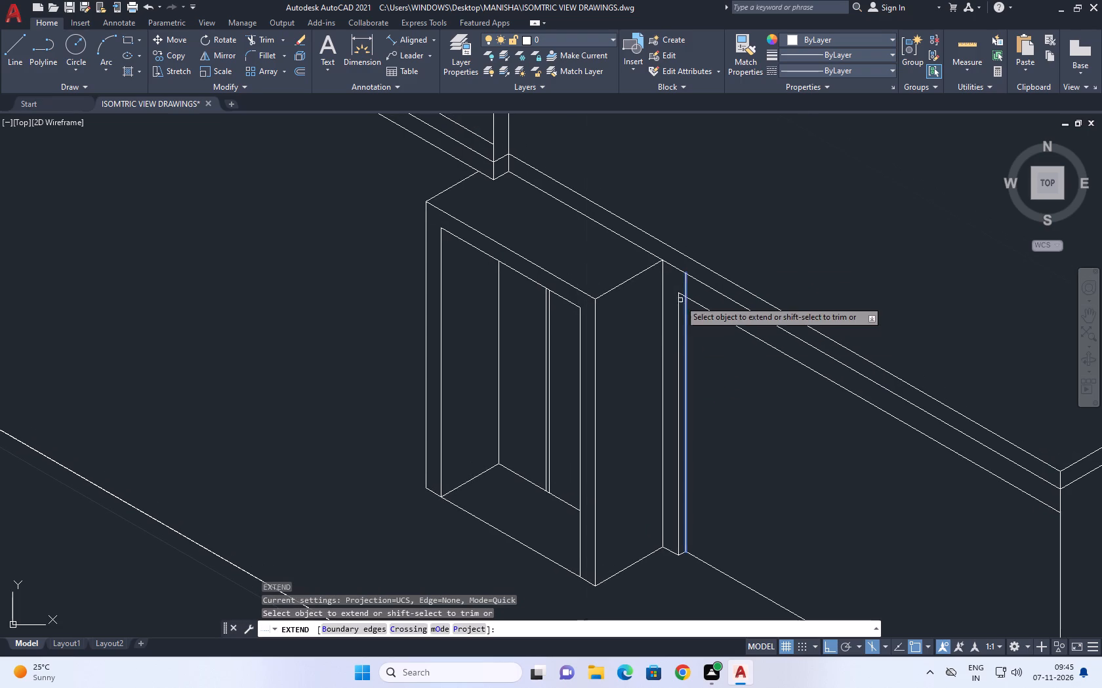
pyautogui.click(678, 301)
pyautogui.press('Escape')
# Copy the front wall's base line, between the vertical jamb lines and the wall corner, 0.1 units straight up.
pyautogui.scroll(1, 736, 384)
pyautogui.moveTo(735, 384); pyautogui.dragTo(629, 289, button='middle')
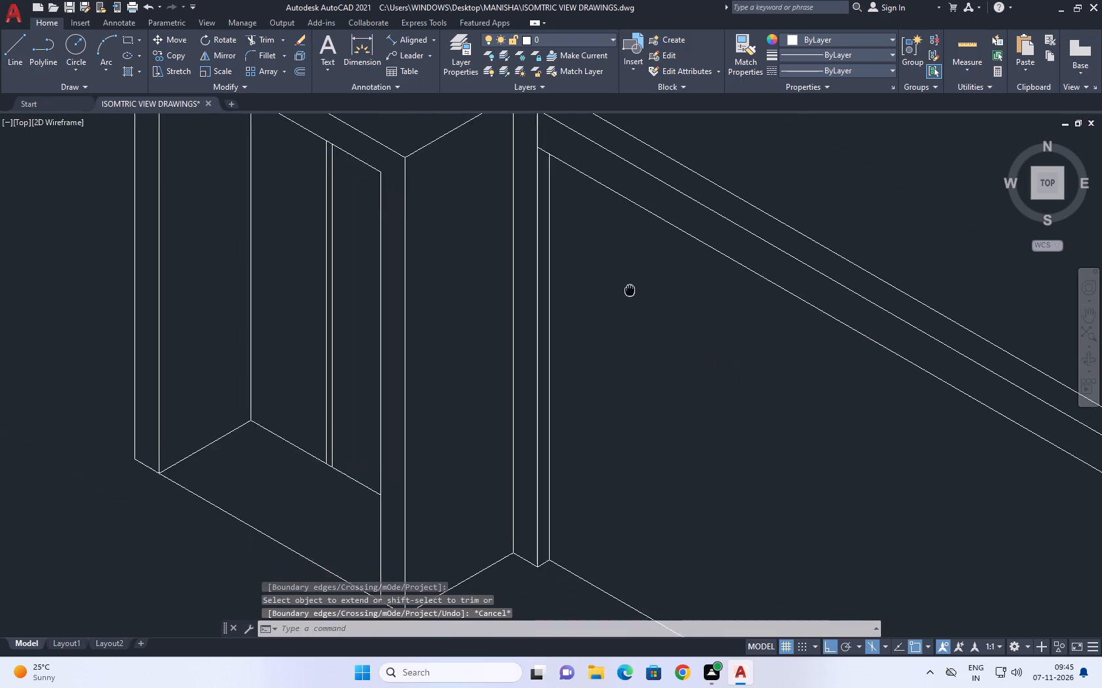
pyautogui.moveTo(629, 289); pyautogui.dragTo(624, 278, button='middle')
pyautogui.moveTo(672, 465); pyautogui.dragTo(632, 280, button='middle')
pyautogui.scroll(-2, 622, 275)
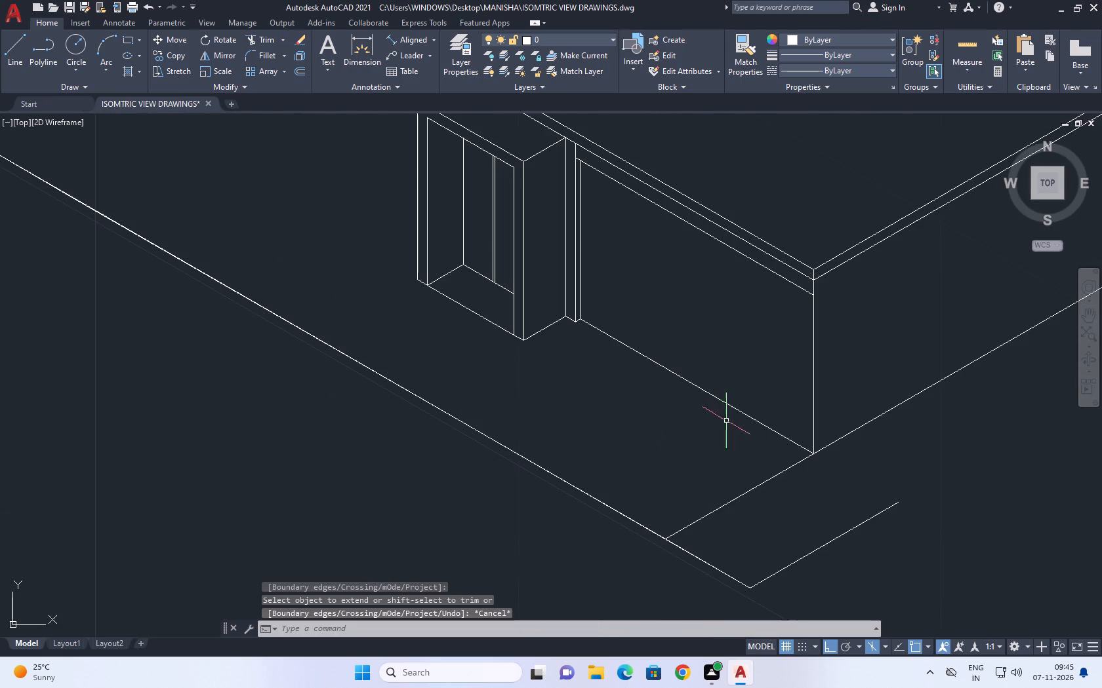
pyautogui.click(731, 410)
pyautogui.moveTo(715, 377); pyautogui.dragTo(708, 402, button='middle')
pyautogui.write('CO')
pyautogui.press('space')
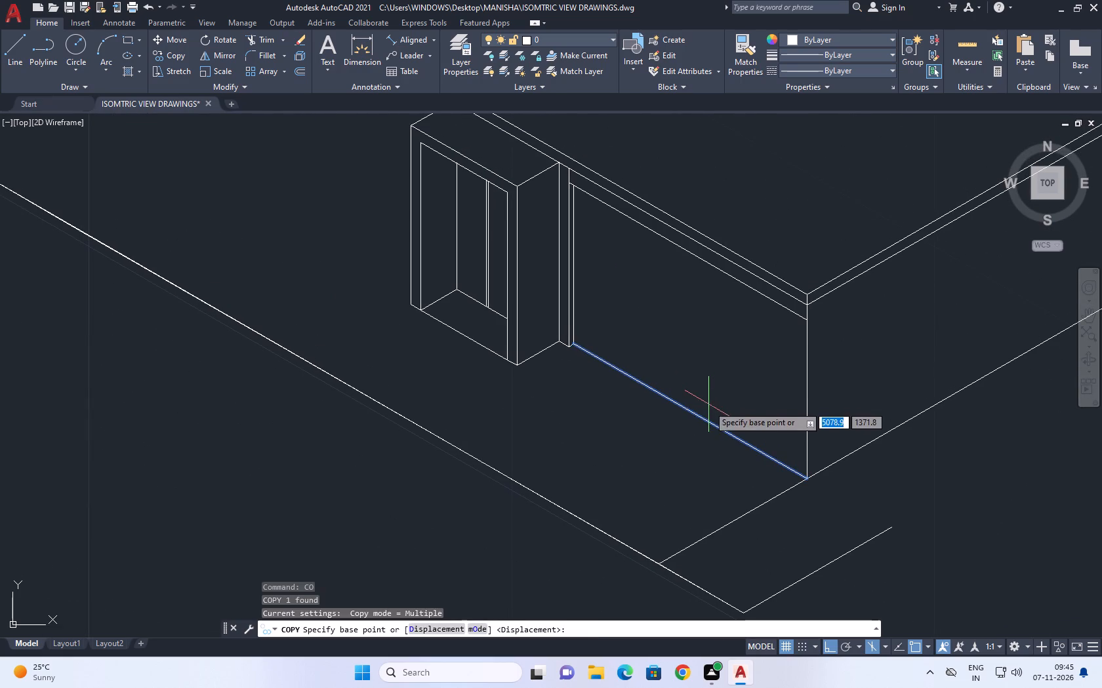
pyautogui.click(708, 416)
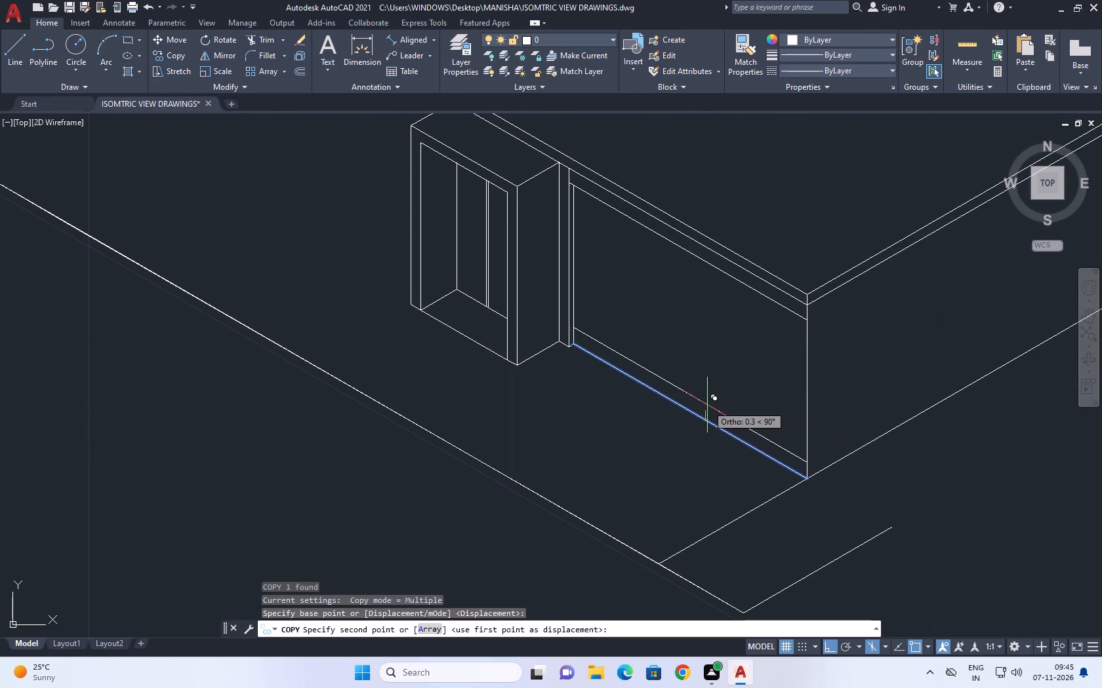
pyautogui.write('0.1')
pyautogui.press('Return')
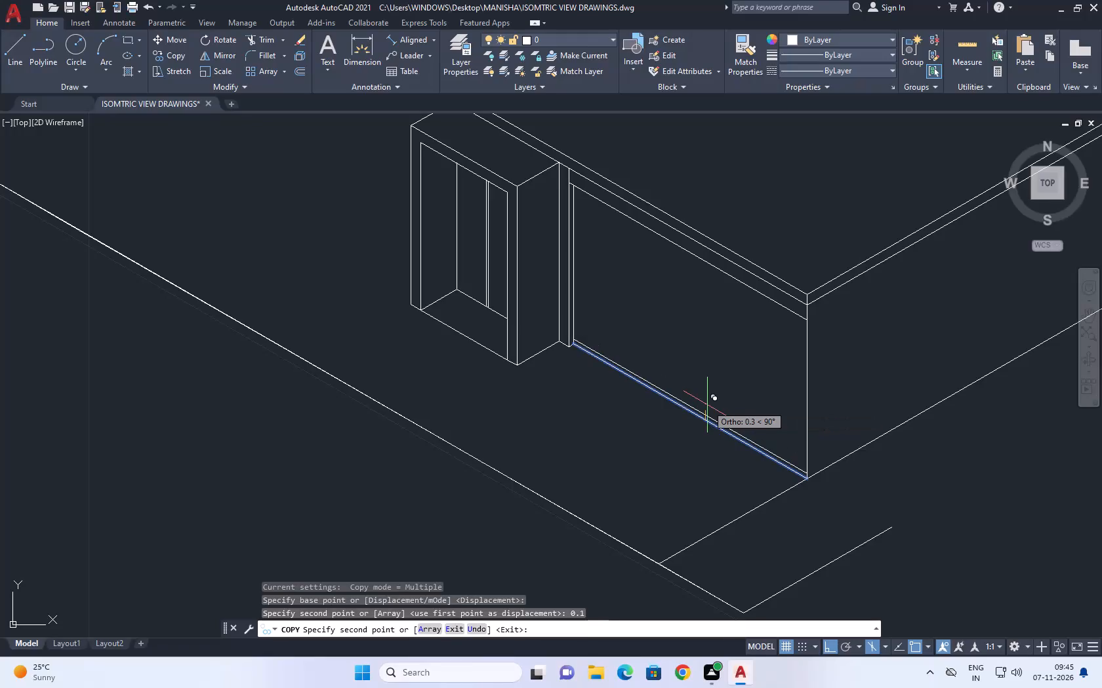
pyautogui.rightClick(707, 399)
pyautogui.click(756, 425)
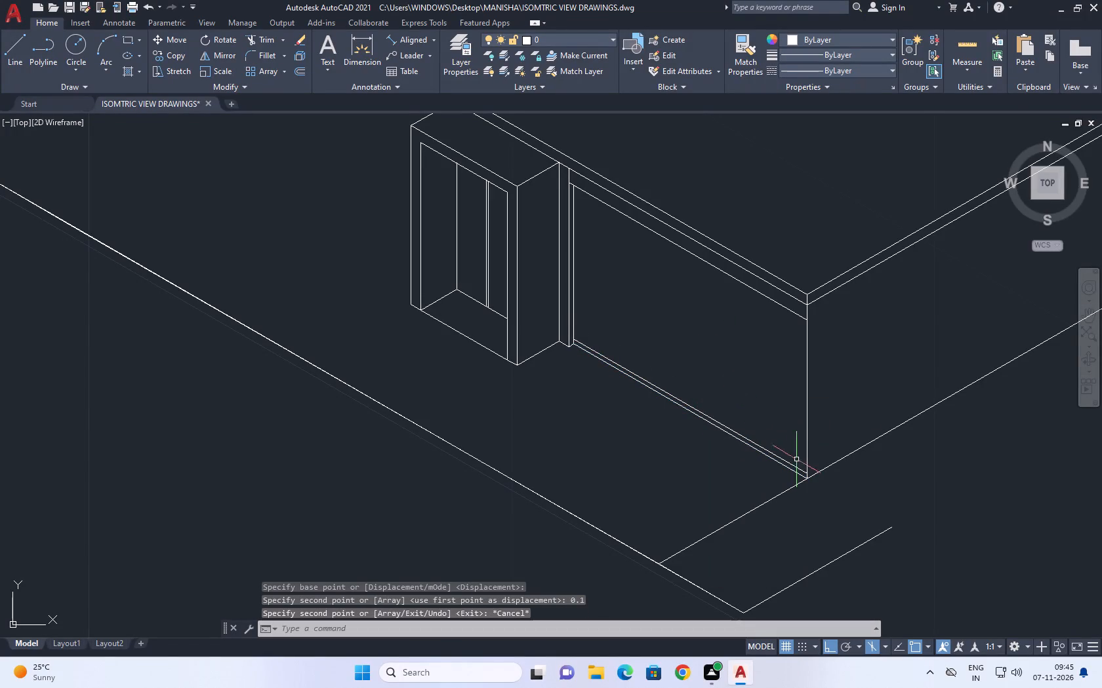
# Copy the front wall's vertical corner line 0.226 units along the wall toward the framed box.
pyautogui.click(807, 439)
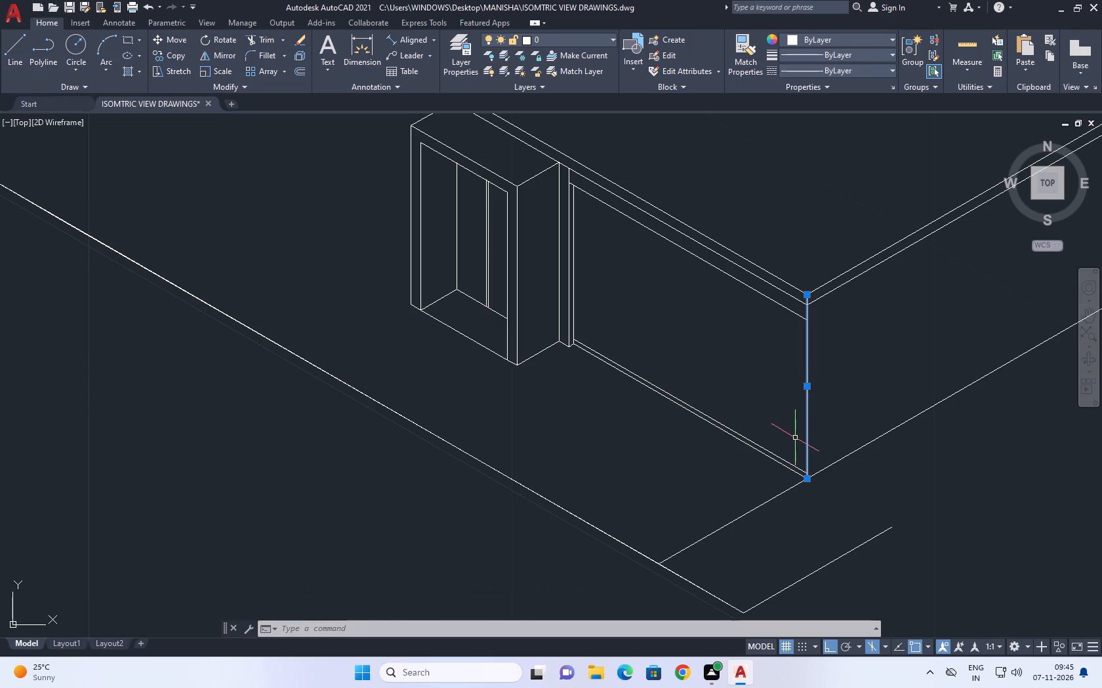
pyautogui.moveTo(822, 435); pyautogui.dragTo(817, 439, button='middle')
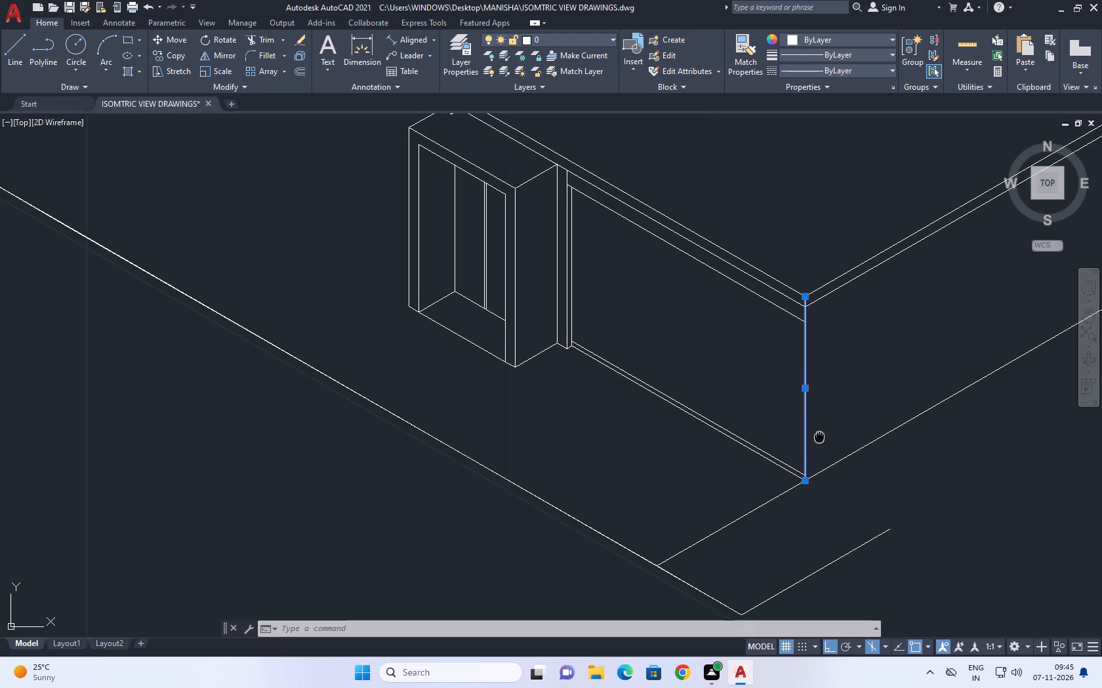
pyautogui.moveTo(817, 439); pyautogui.dragTo(807, 444, button='middle')
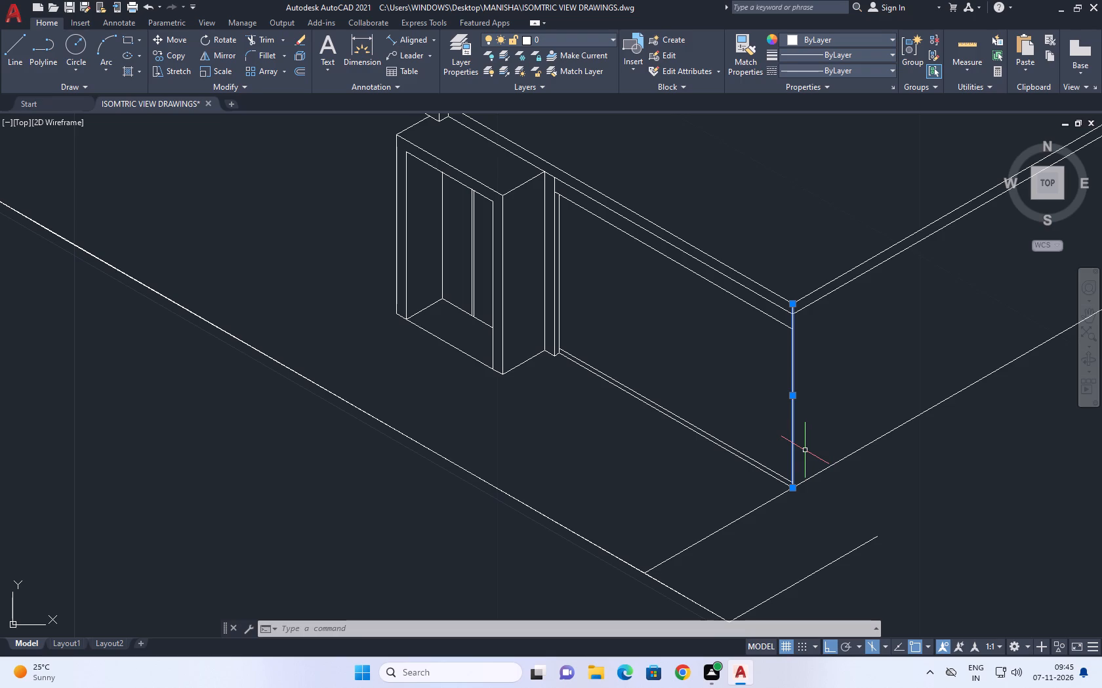
pyautogui.moveTo(806, 449); pyautogui.dragTo(809, 459, button='middle')
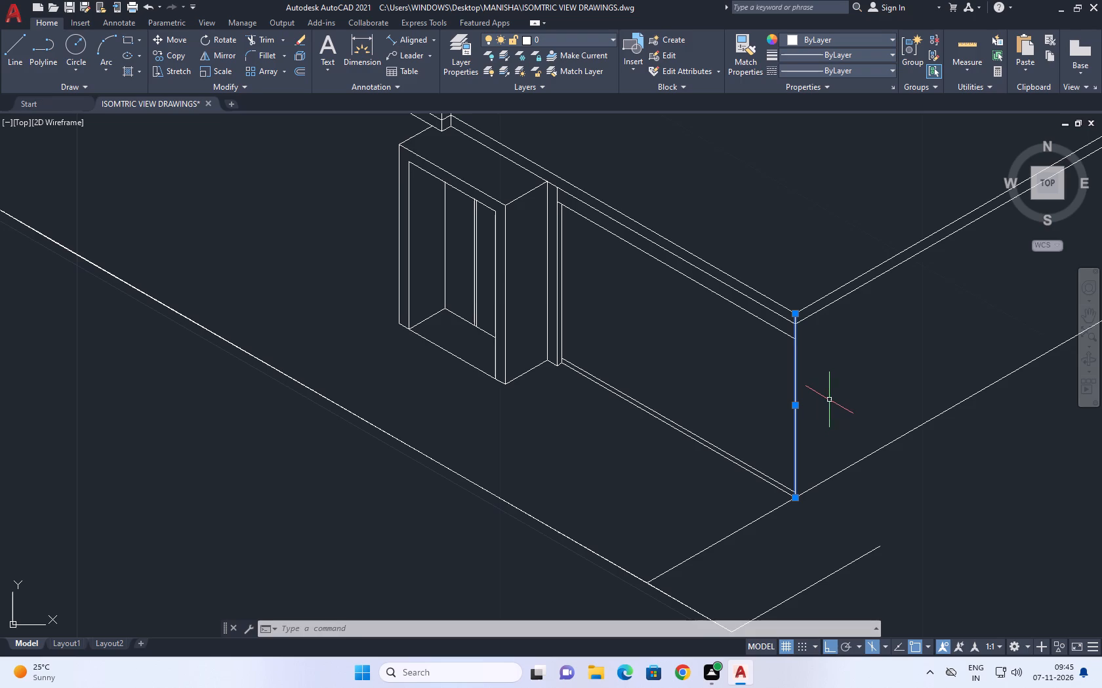
pyautogui.press('c')
pyautogui.write('O')
pyautogui.press('space')
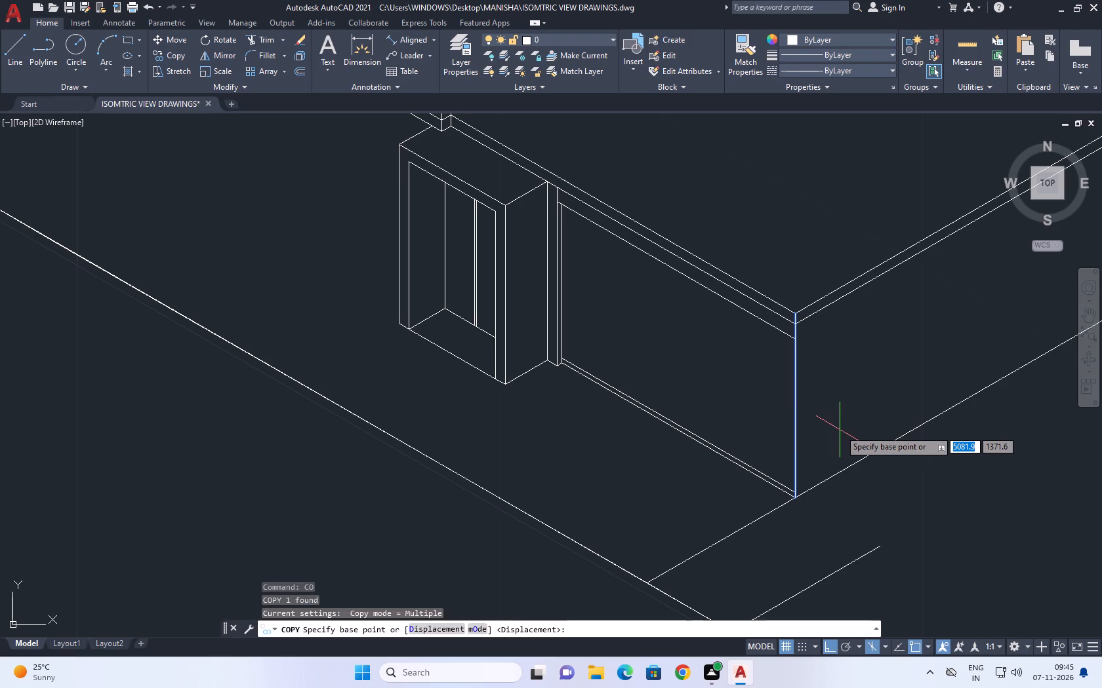
pyautogui.click(840, 430)
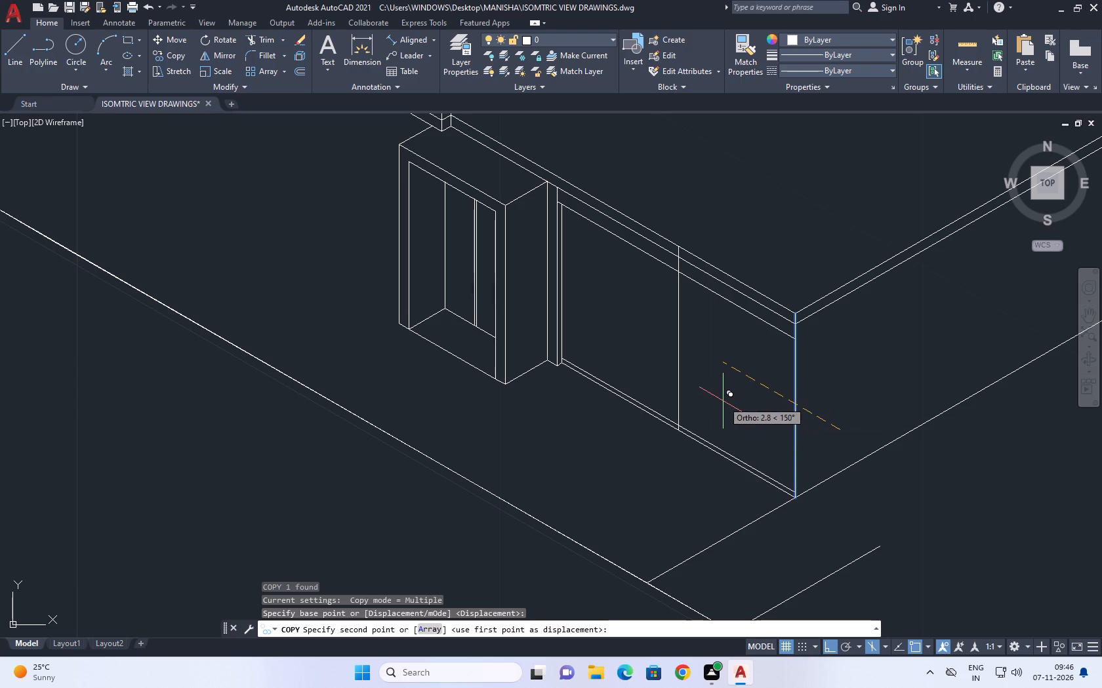
pyautogui.write('0.2')
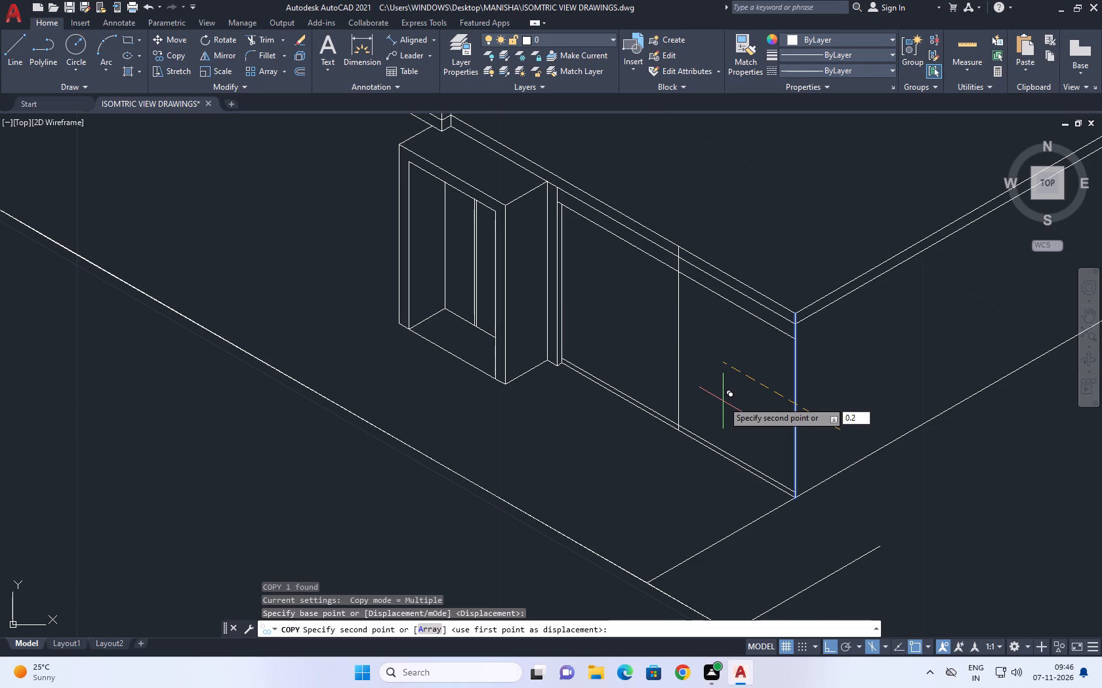
pyautogui.write('26')
pyautogui.press('Return')
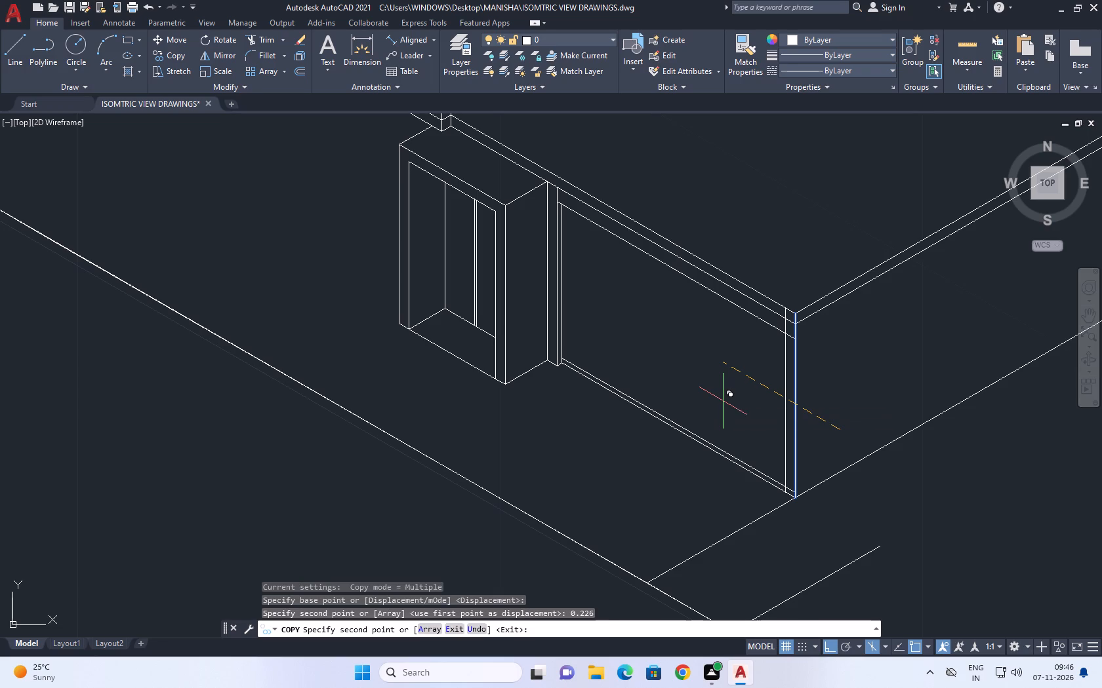
pyautogui.rightClick(701, 303)
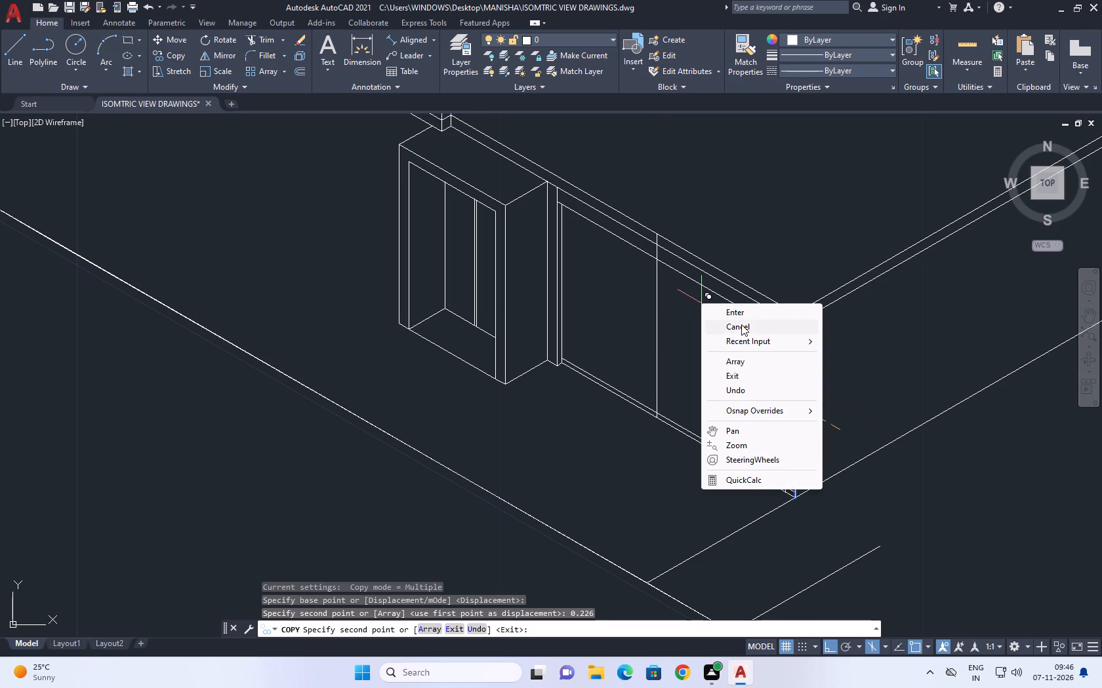
pyautogui.click(741, 324)
# Trim the copied vertical above the band's lower edge, and trim the lowered line's stub between that vertical and the wall corner.
pyautogui.click(258, 34)
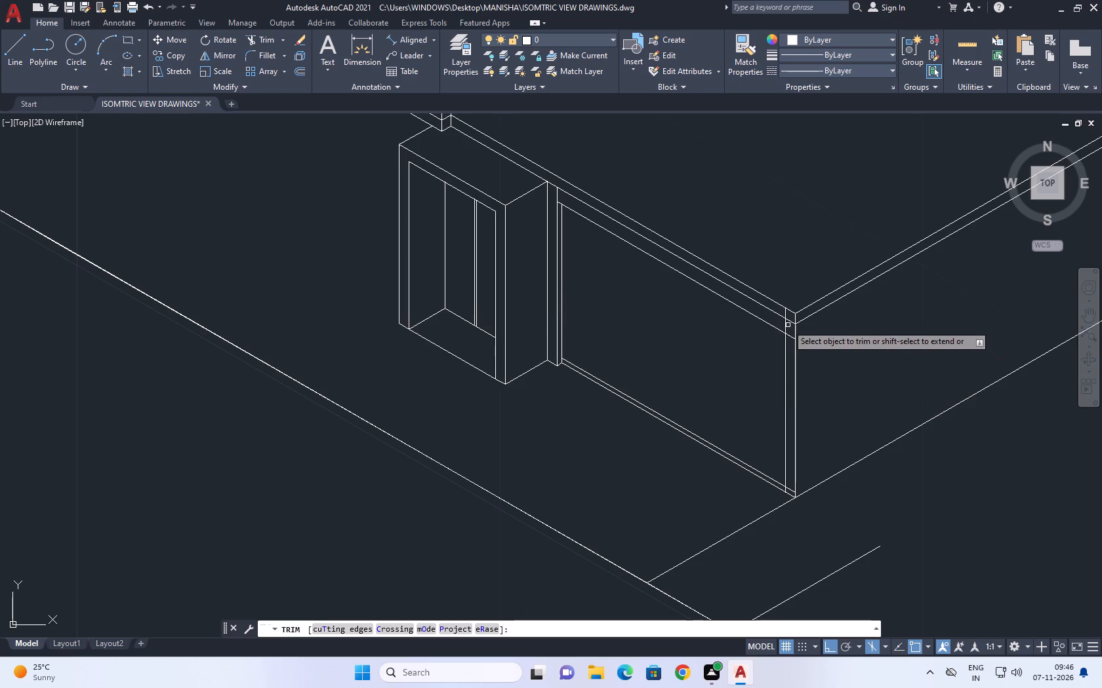
pyautogui.scroll(2, 785, 320)
pyautogui.click(780, 307)
pyautogui.click(785, 308)
pyautogui.rightClick(778, 253)
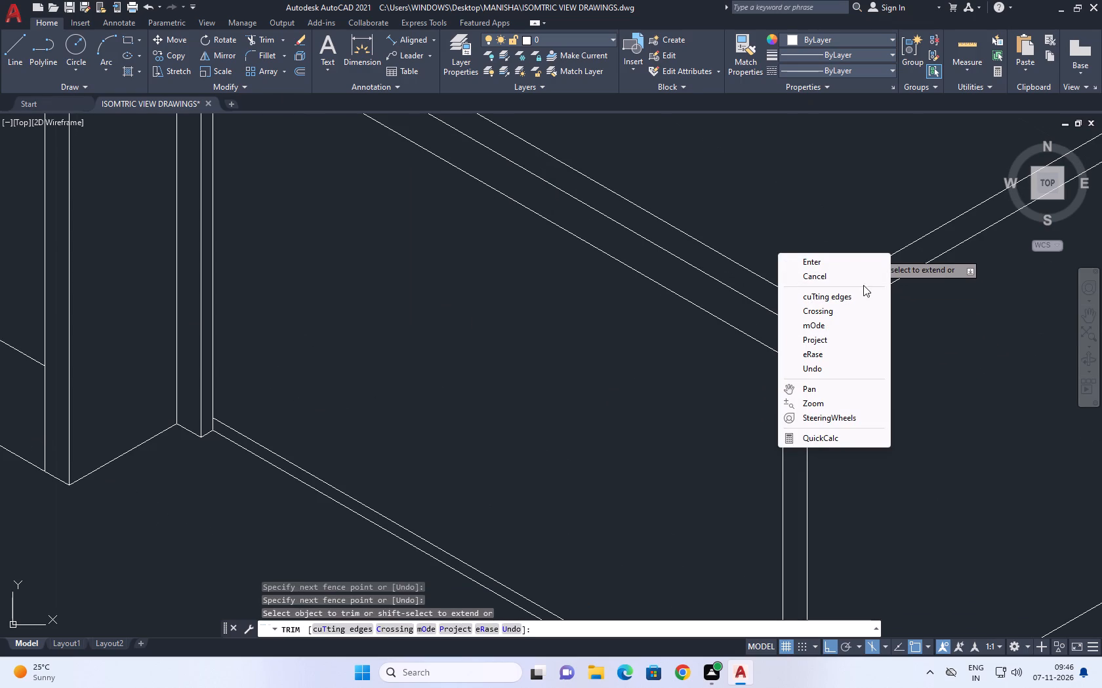
pyautogui.click(839, 273)
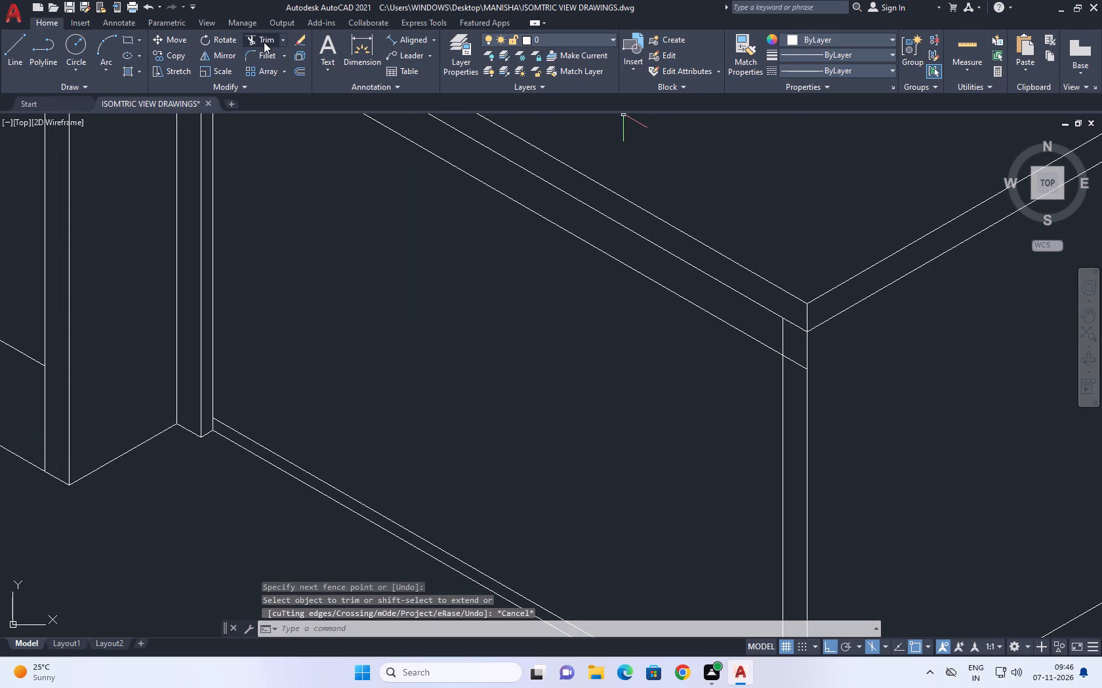
pyautogui.click(264, 42)
pyautogui.click(801, 366)
pyautogui.rightClick(851, 378)
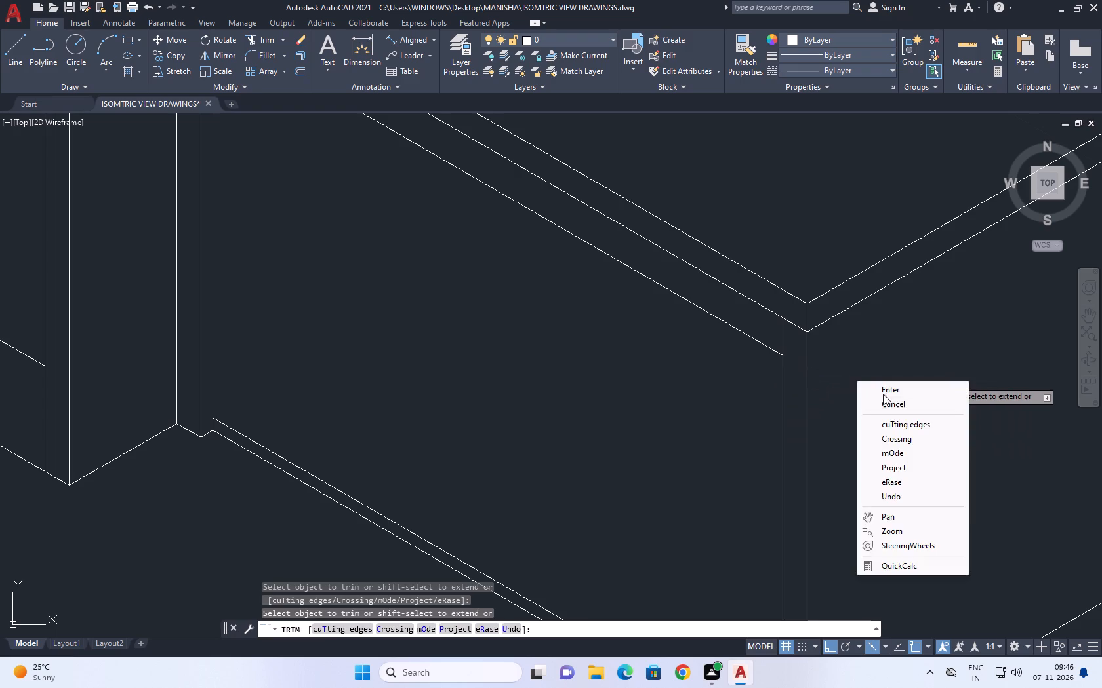
pyautogui.click(905, 406)
# Copy the trimmed vertical line 0.1 units along the front wall, away from the corner.
pyautogui.scroll(-2, 711, 390)
pyautogui.moveTo(727, 394); pyautogui.dragTo(743, 445, button='middle')
pyautogui.scroll(-1, 737, 427)
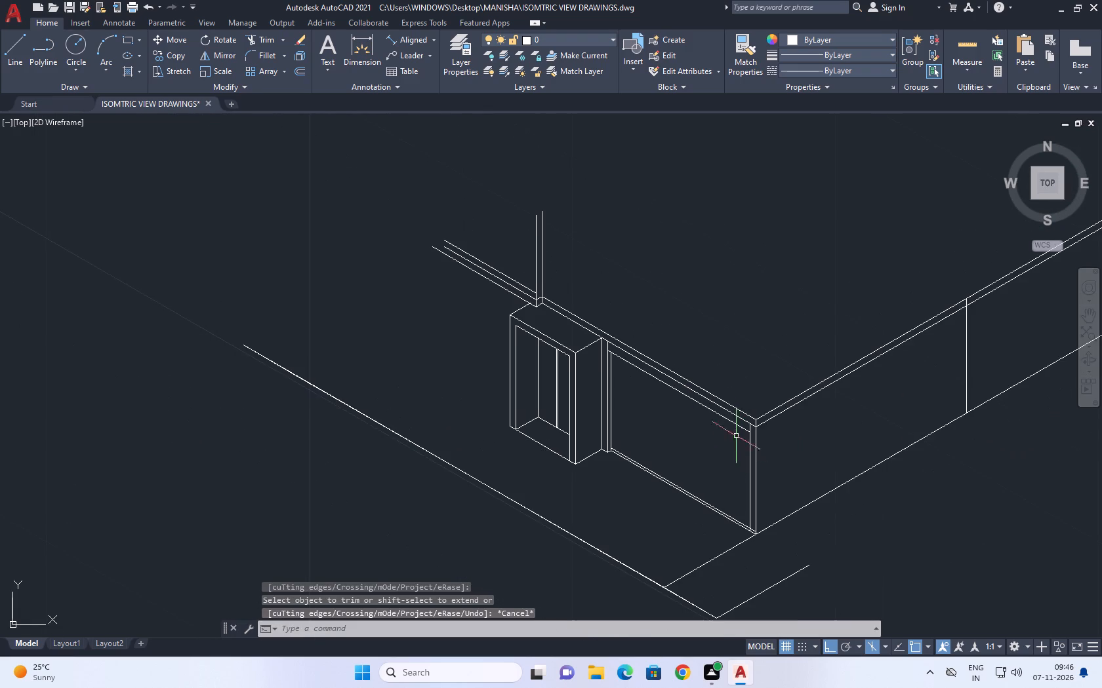
pyautogui.scroll(2, 740, 471)
pyautogui.click(762, 451)
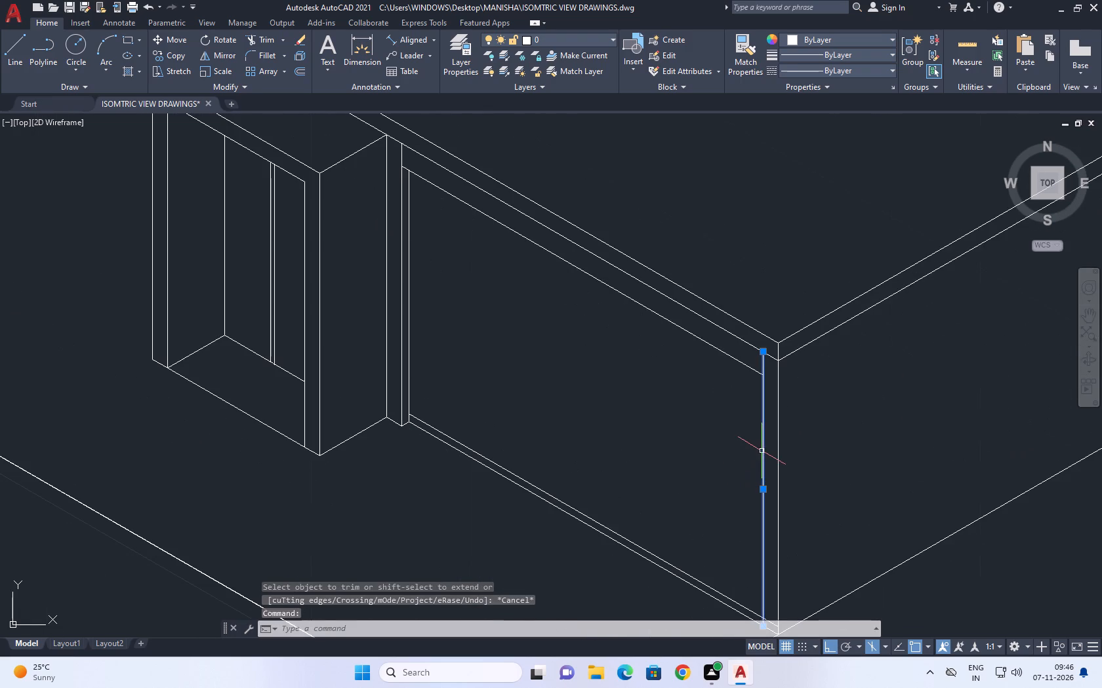
pyautogui.click(184, 54)
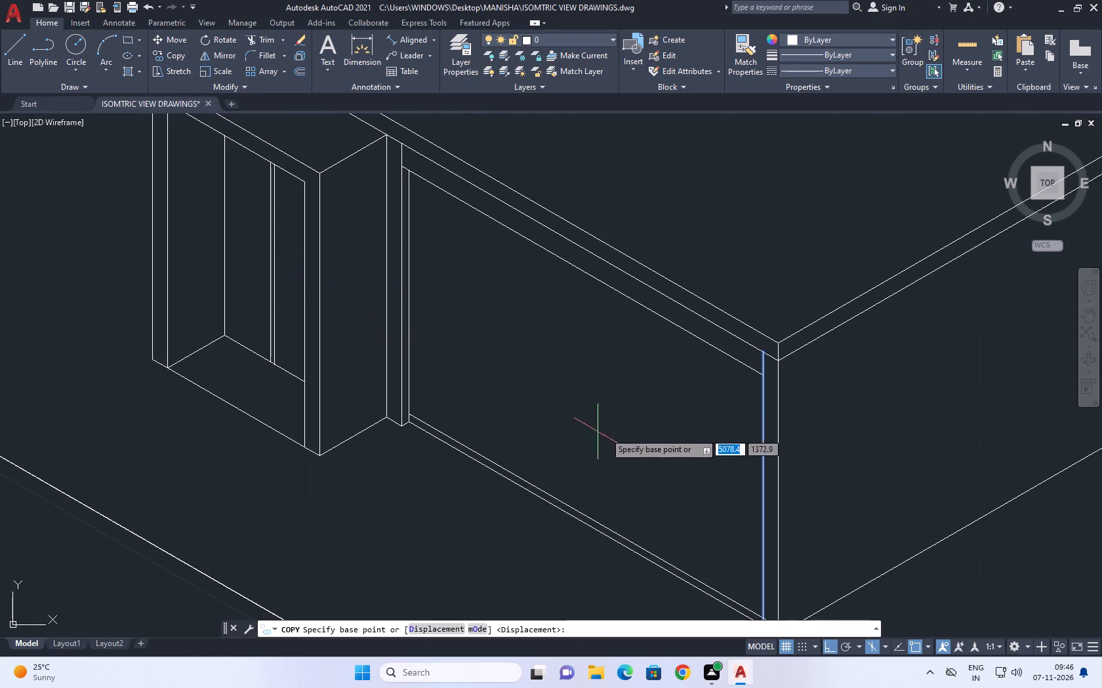
pyautogui.click(718, 480)
pyautogui.write('0.')
pyautogui.press('1')
pyautogui.press('Return')
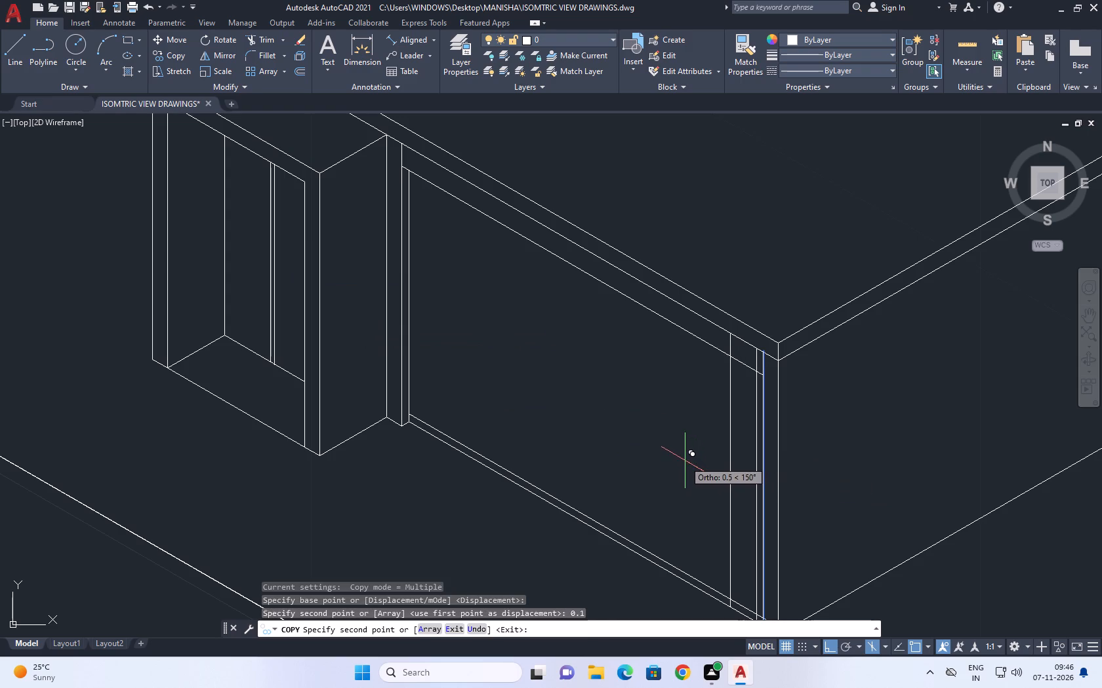
pyautogui.rightClick(682, 457)
pyautogui.click(725, 475)
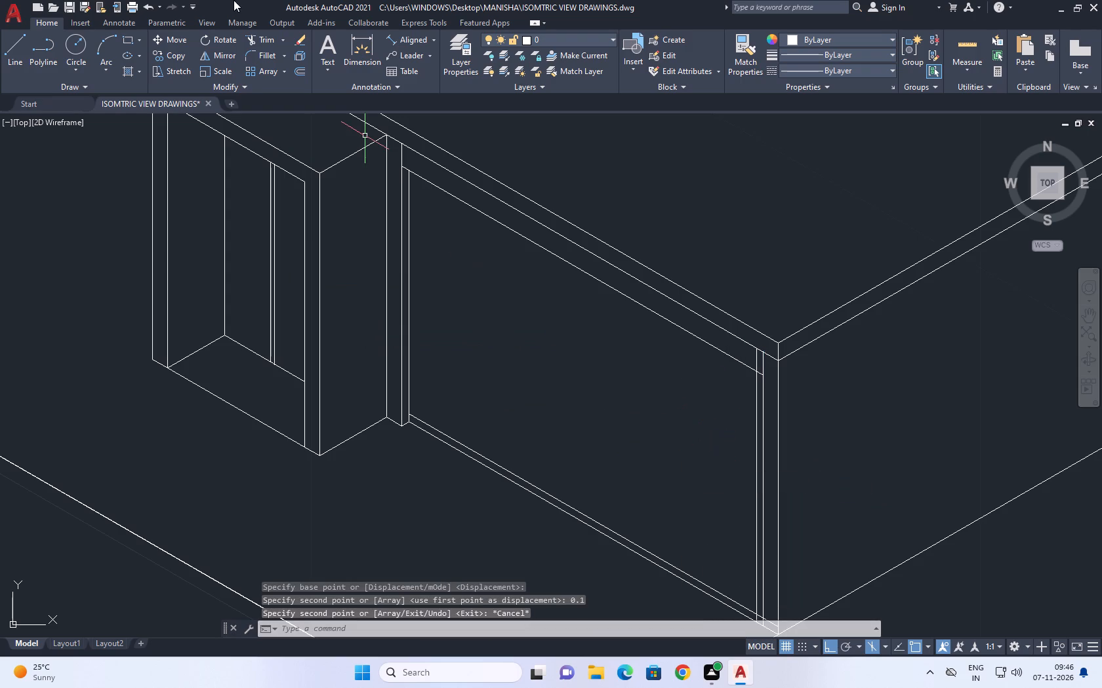
# Trim the new inner vertical above the lowered line, and trim the lowered line's stub between the two jamb verticals.
pyautogui.click(255, 40)
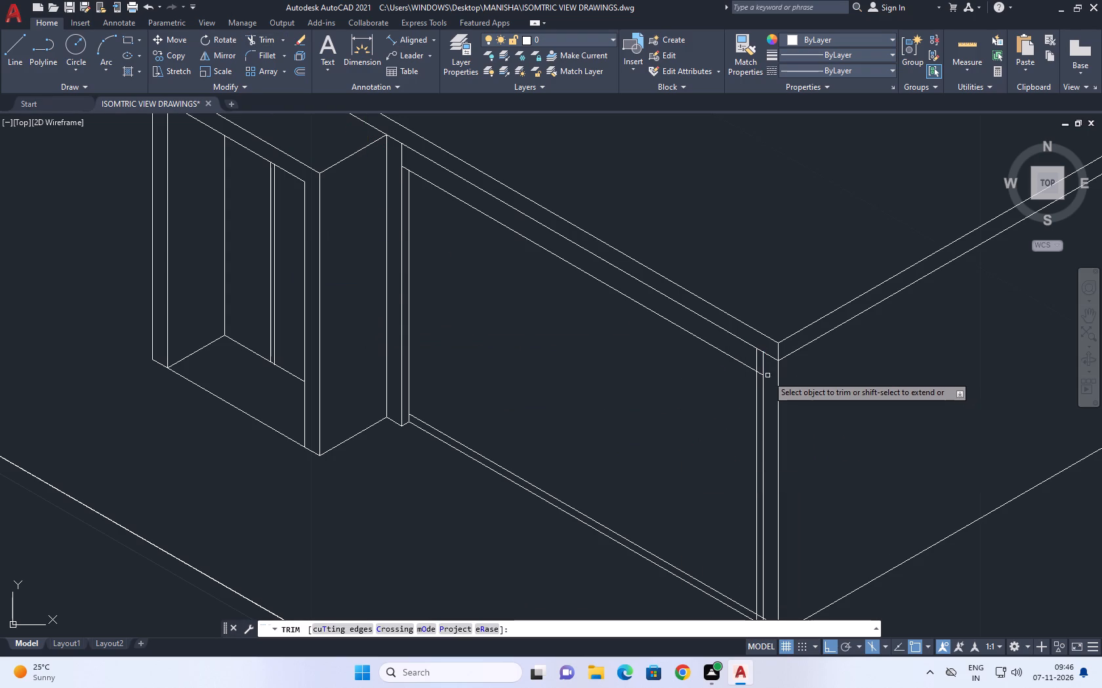
pyautogui.scroll(2, 766, 375)
pyautogui.moveTo(724, 346); pyautogui.dragTo(736, 379, button='middle')
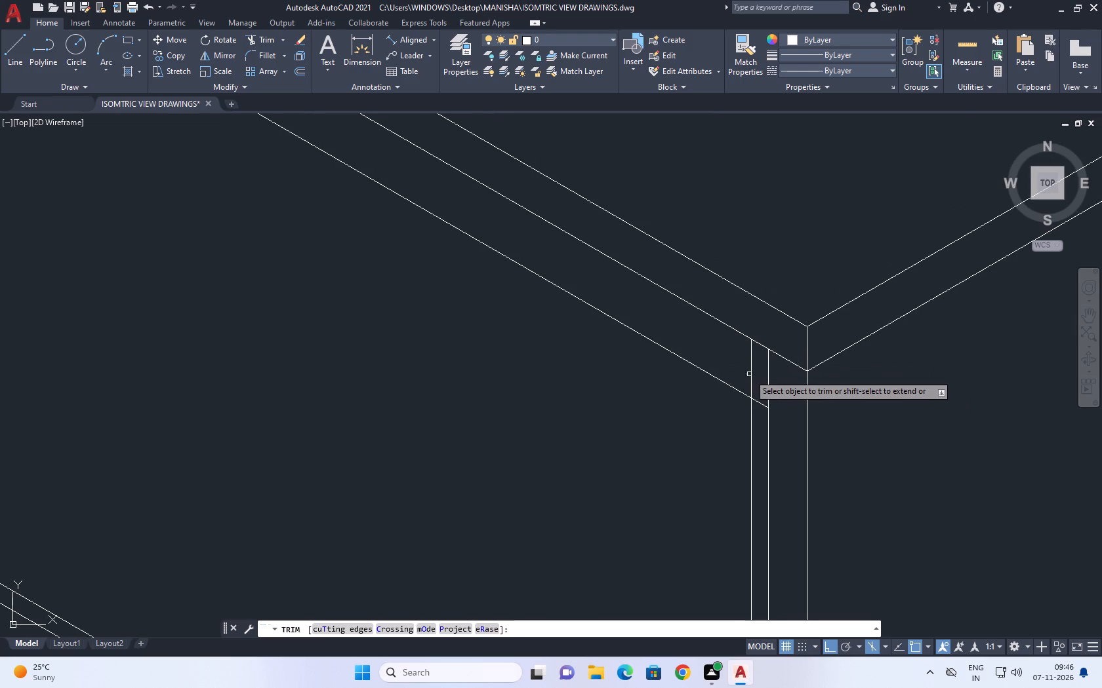
pyautogui.click(749, 374)
pyautogui.click(756, 384)
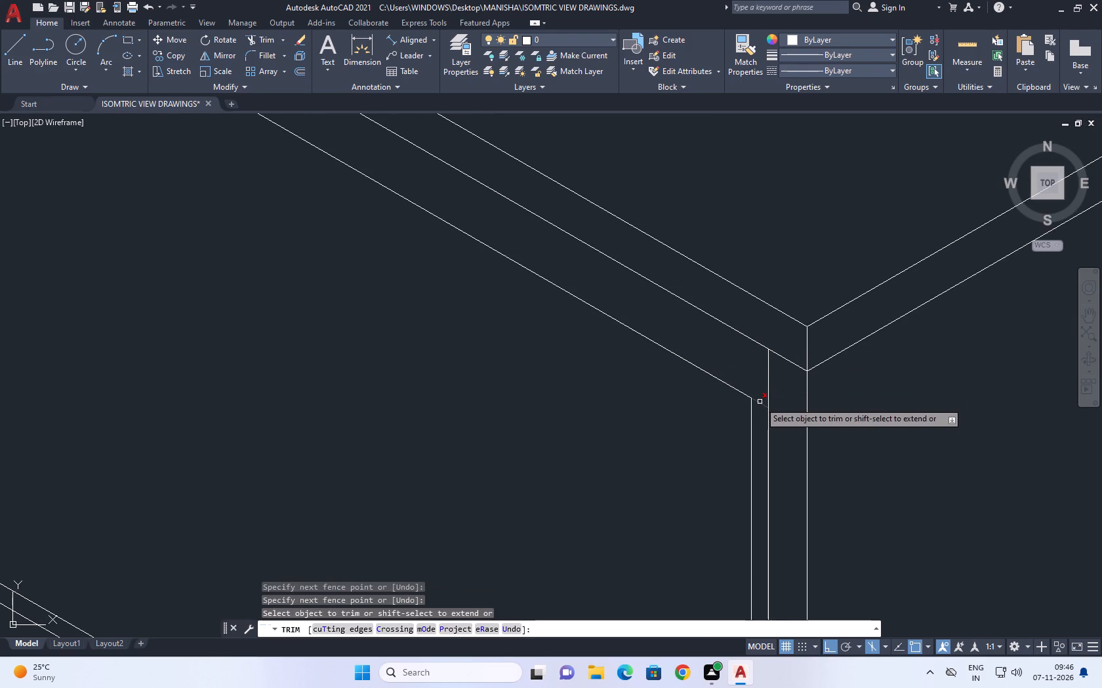
pyautogui.click(760, 402)
pyautogui.rightClick(898, 402)
pyautogui.click(937, 425)
pyautogui.scroll(-2, 659, 390)
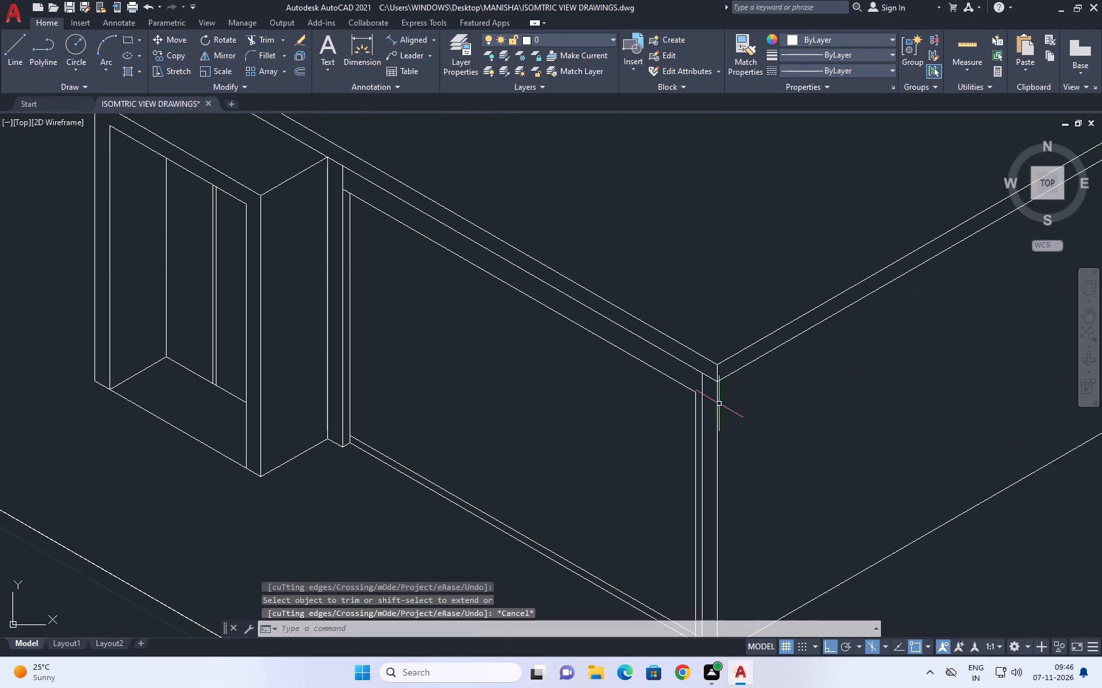
# Divide the opening's lowered top line into 4 equal segments.
pyautogui.moveTo(457, 325); pyautogui.dragTo(530, 387, button='middle')
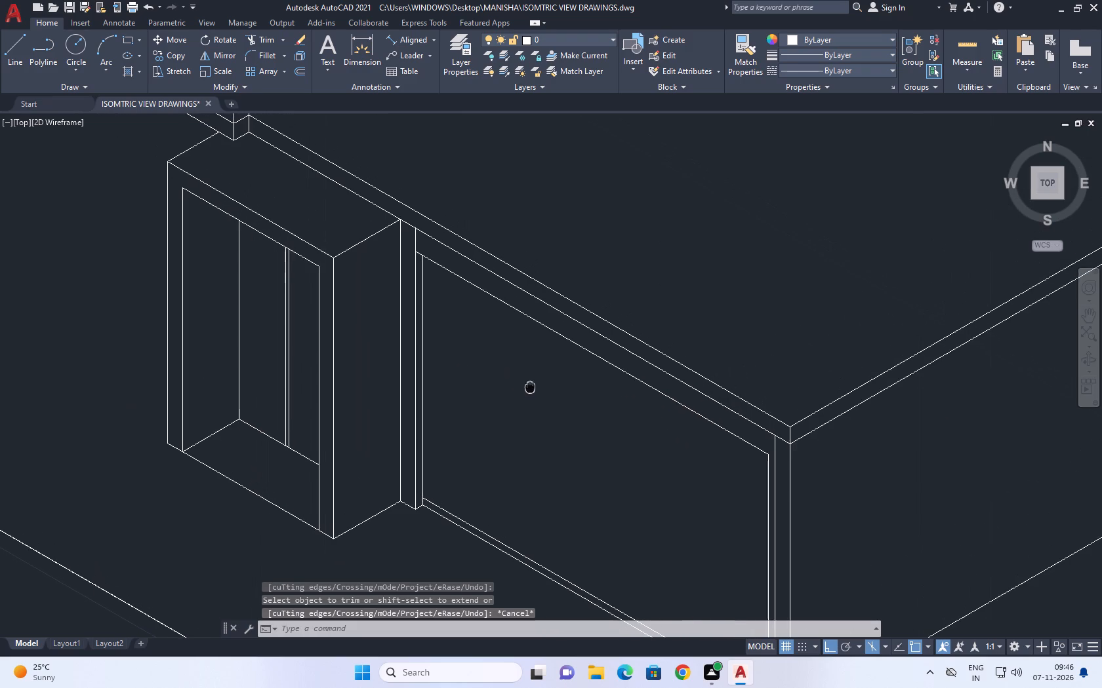
pyautogui.moveTo(530, 387); pyautogui.dragTo(531, 389, button='middle')
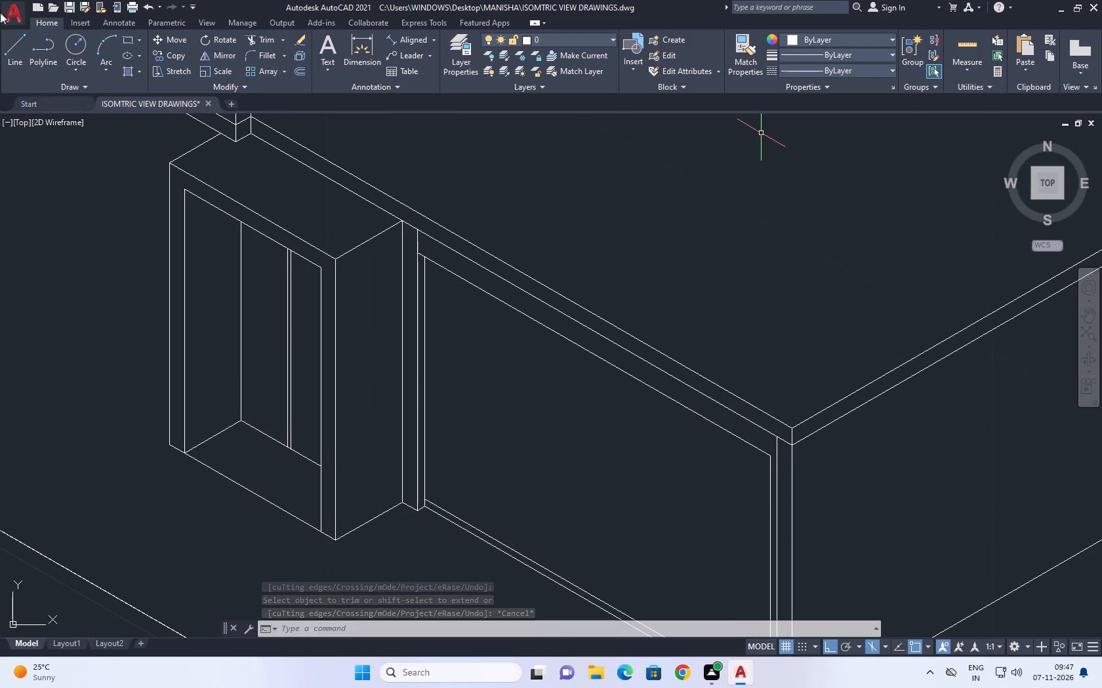
pyautogui.click(534, 315)
pyautogui.click(531, 327)
pyautogui.moveTo(704, 352); pyautogui.dragTo(680, 330, button='middle')
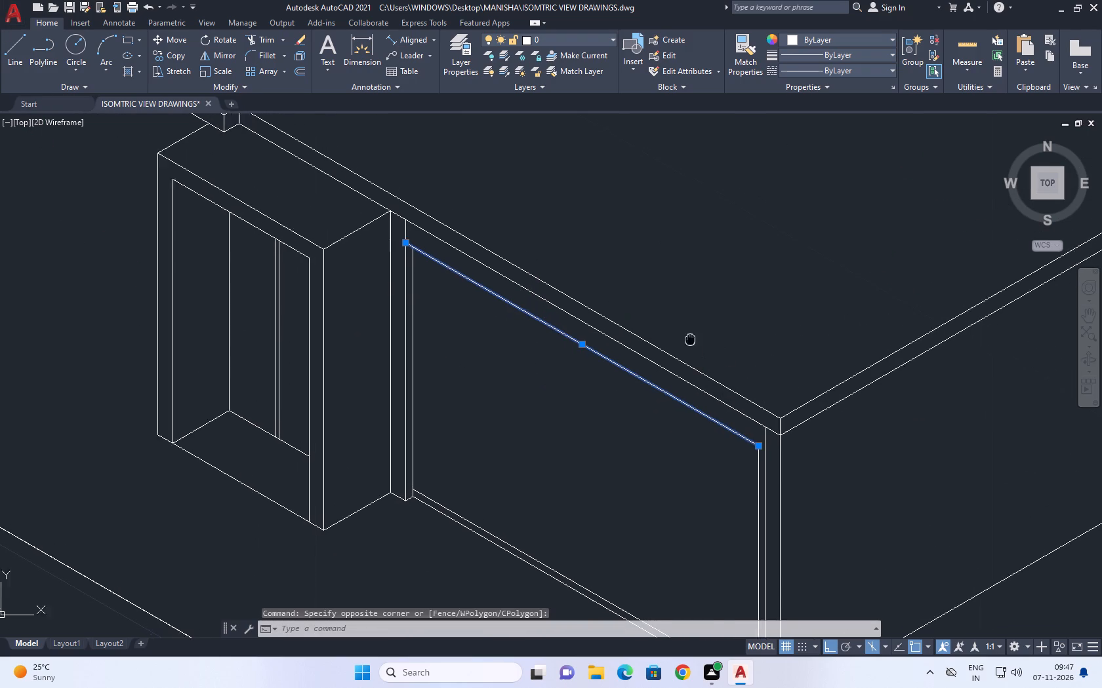
pyautogui.moveTo(680, 330); pyautogui.dragTo(627, 277, button='middle')
pyautogui.write('DO')
pyautogui.press('BackSpace')
pyautogui.write('IV')
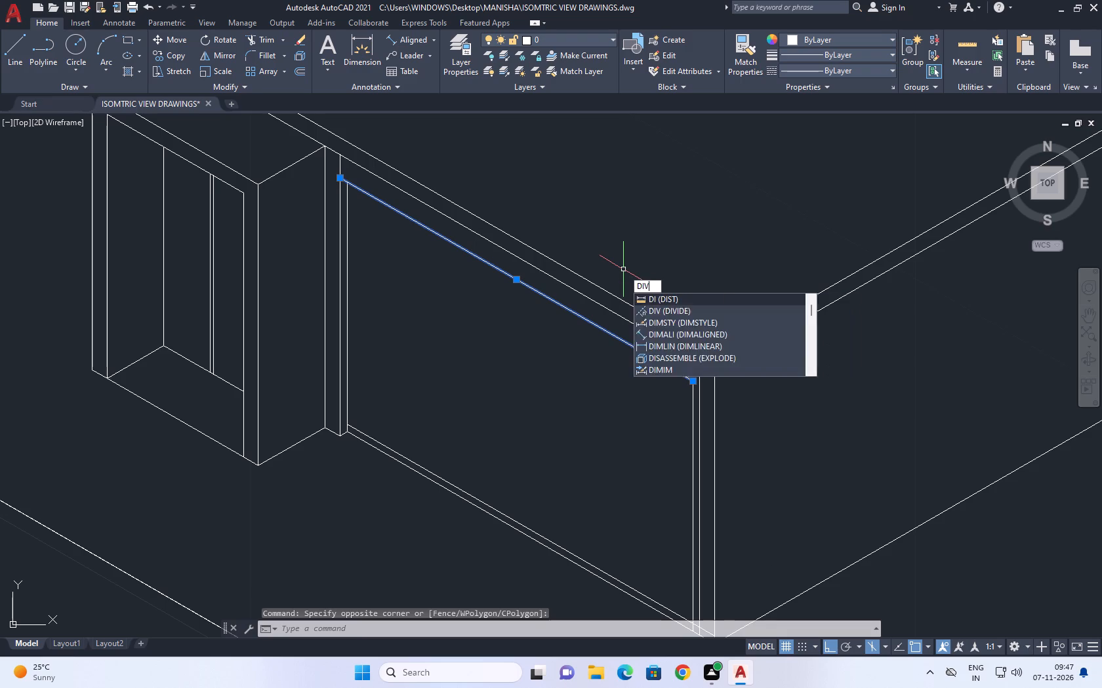
pyautogui.press('space')
pyautogui.scroll(-1, 627, 157)
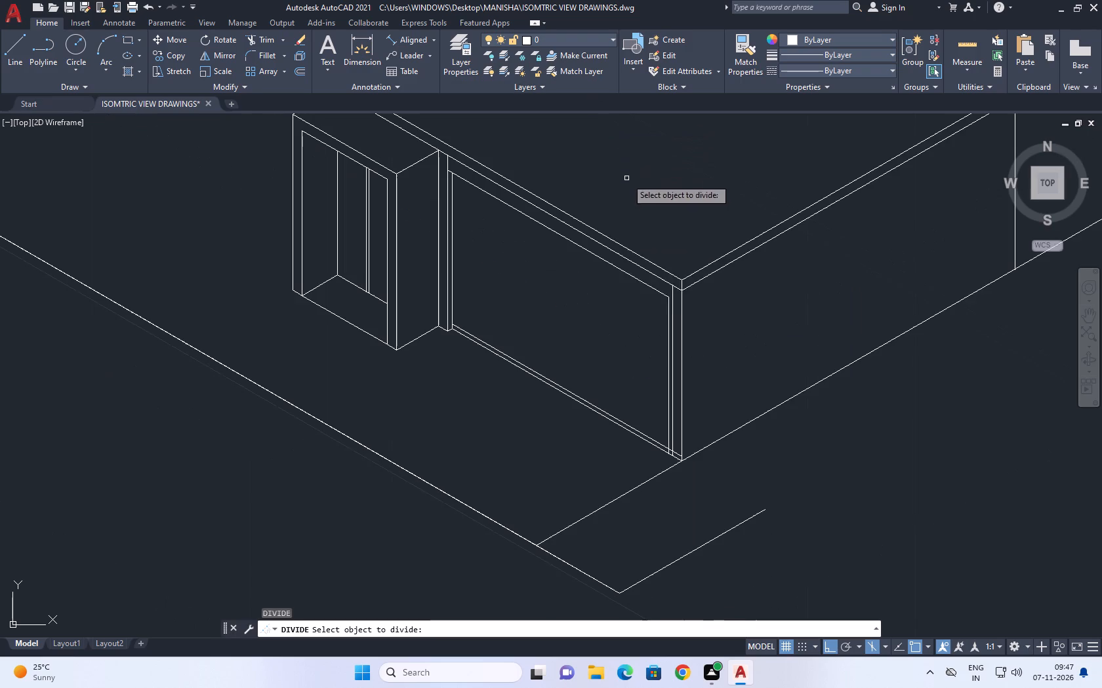
pyautogui.click(603, 261)
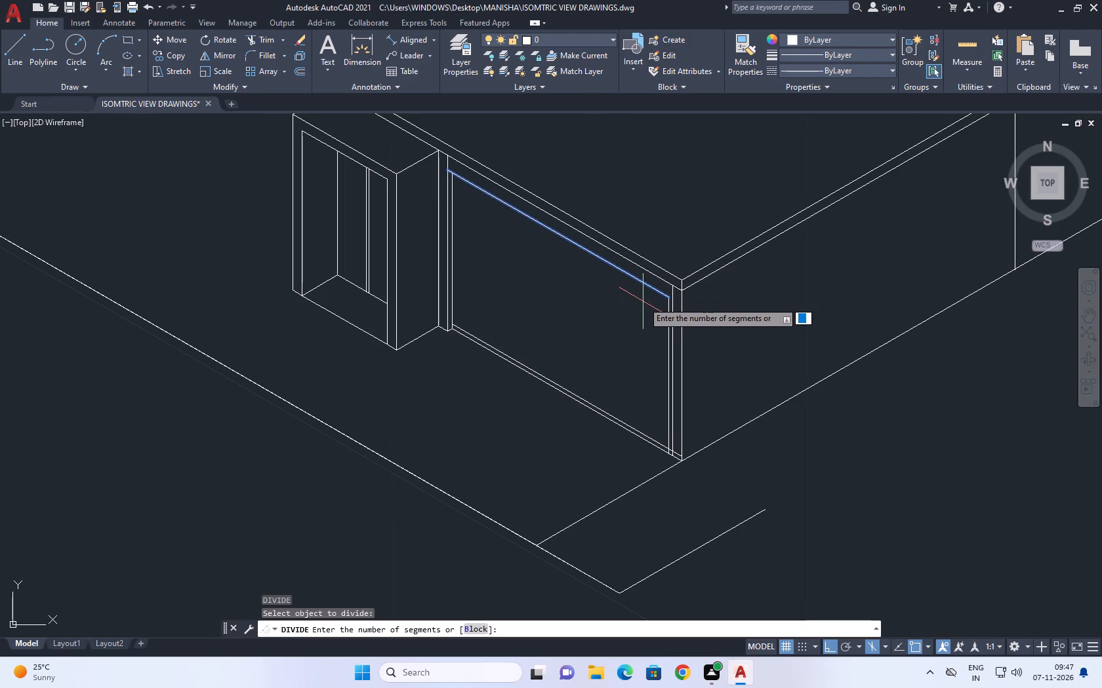
pyautogui.press('4')
pyautogui.press('Return')
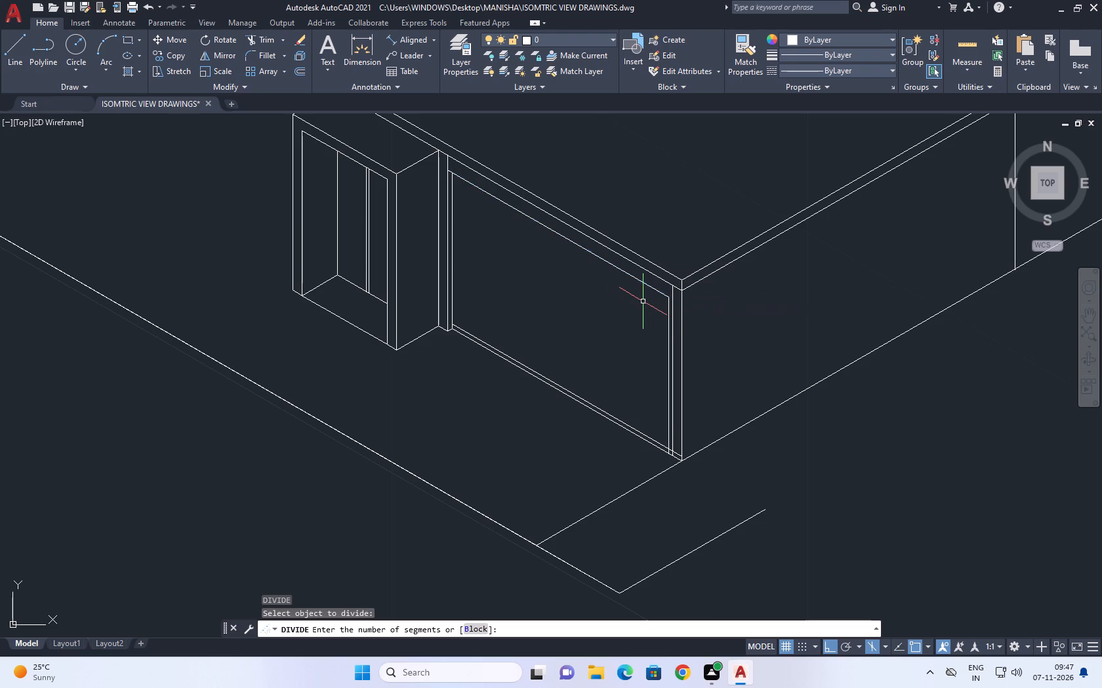
# Draw a vertical line from the first division point of the opening's top line down past its bottom edge.
pyautogui.click(20, 67)
pyautogui.click(500, 201)
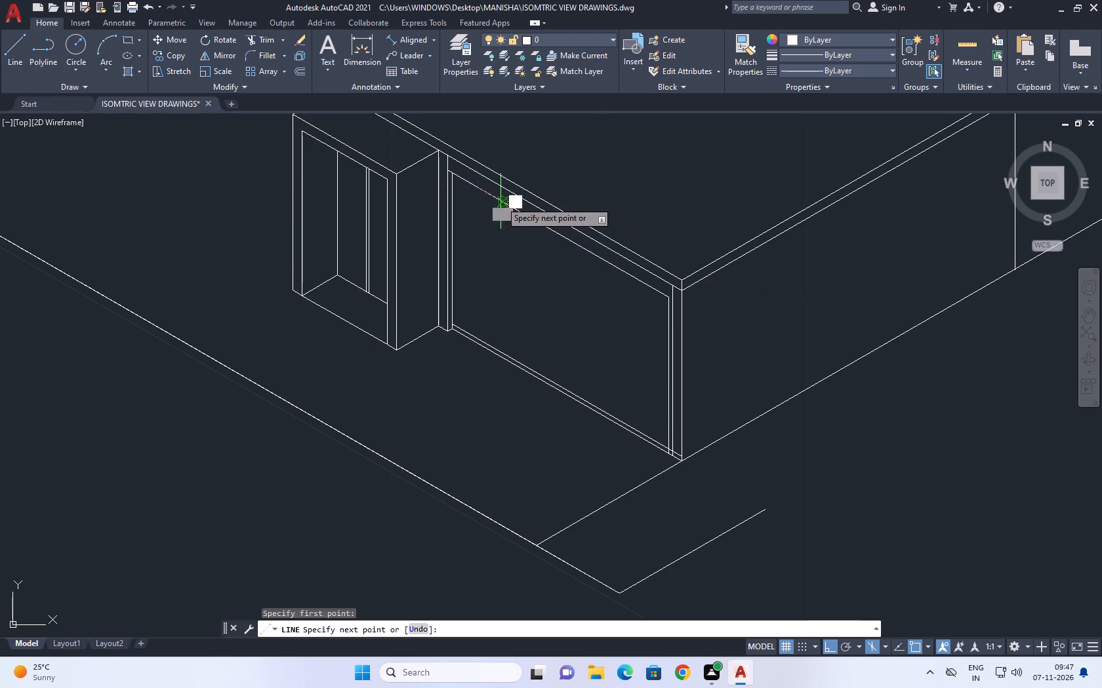
pyautogui.moveTo(498, 419); pyautogui.dragTo(502, 425)
pyautogui.moveTo(528, 413); pyautogui.dragTo(525, 425, button='right')
pyautogui.rightClick(570, 432)
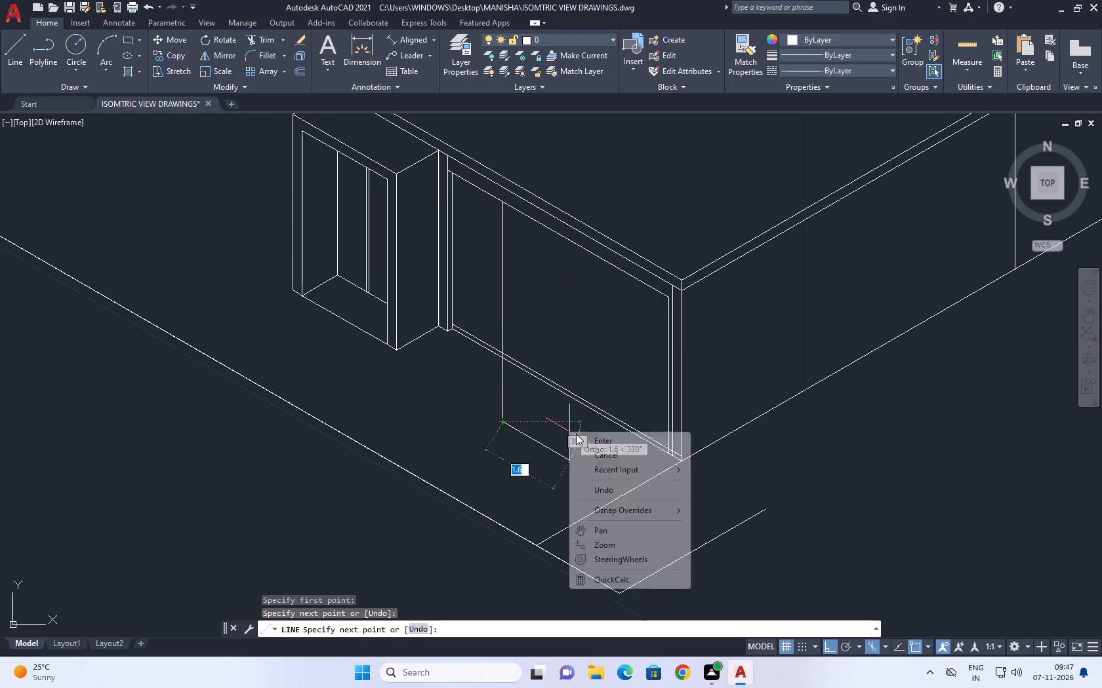
pyautogui.click(609, 451)
# Draw a vertical line from the second division point of the opening's top line down past its bottom edge.
pyautogui.rightClick(575, 337)
pyautogui.click(605, 337)
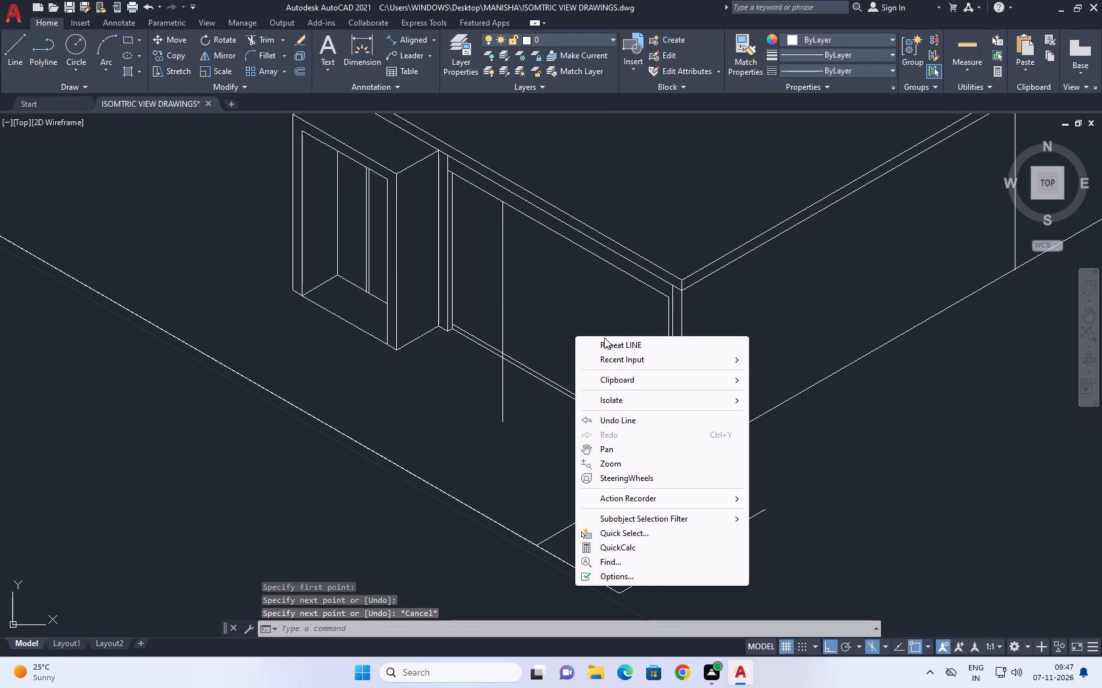
pyautogui.click(607, 344)
pyautogui.click(560, 236)
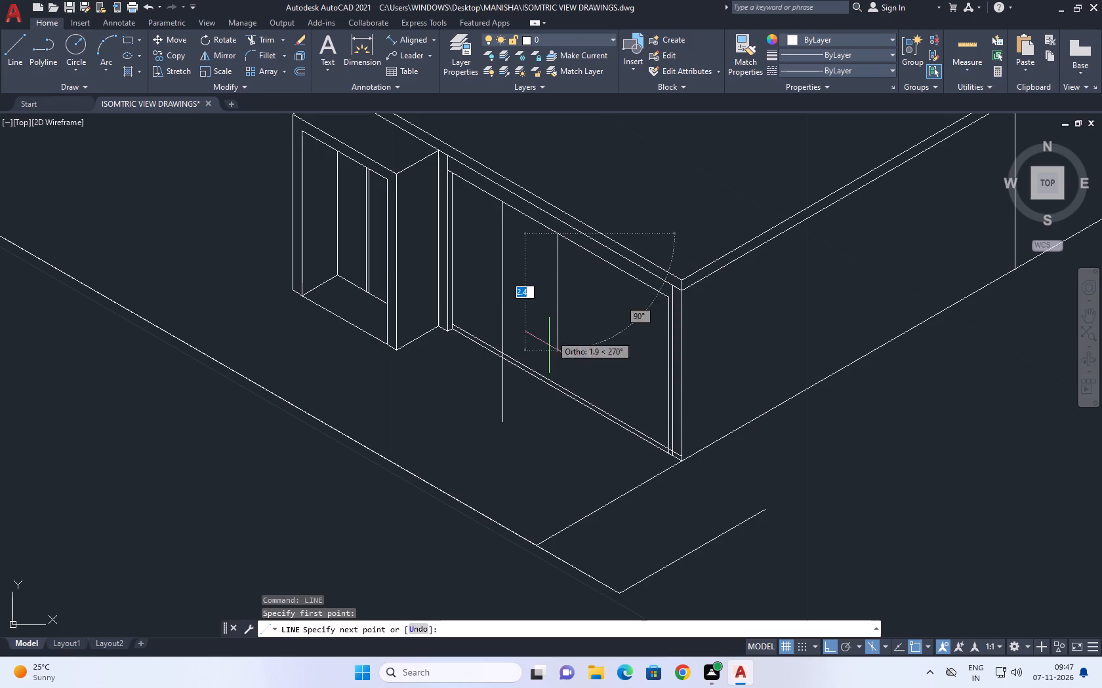
pyautogui.click(562, 415)
pyautogui.rightClick(575, 355)
pyautogui.rightClick(622, 373)
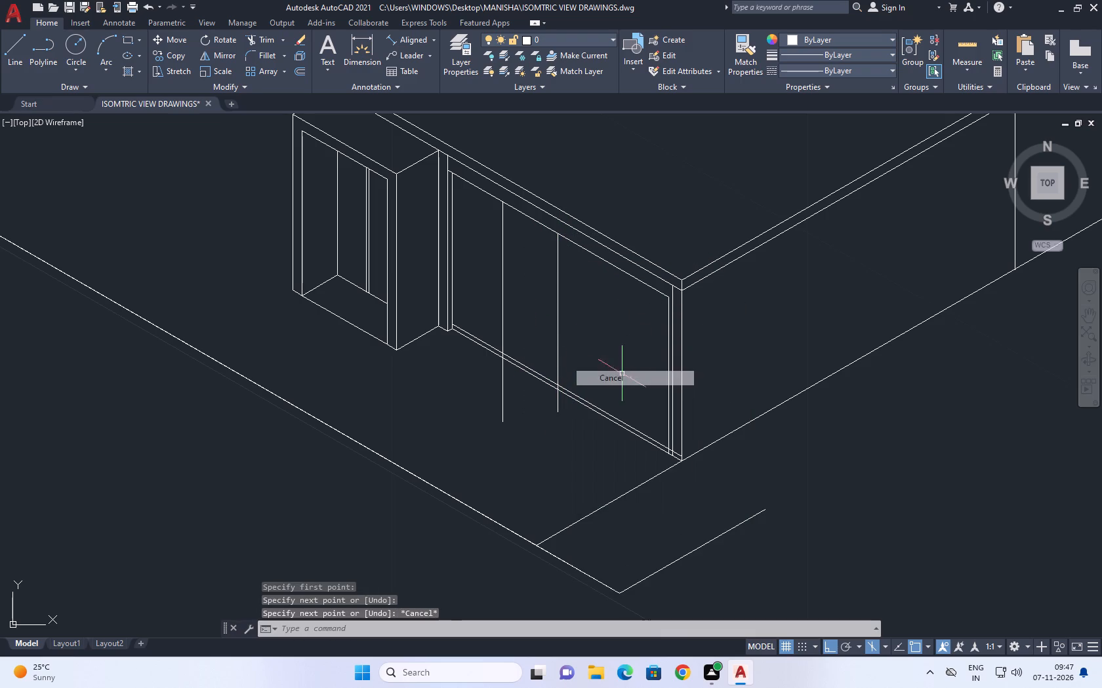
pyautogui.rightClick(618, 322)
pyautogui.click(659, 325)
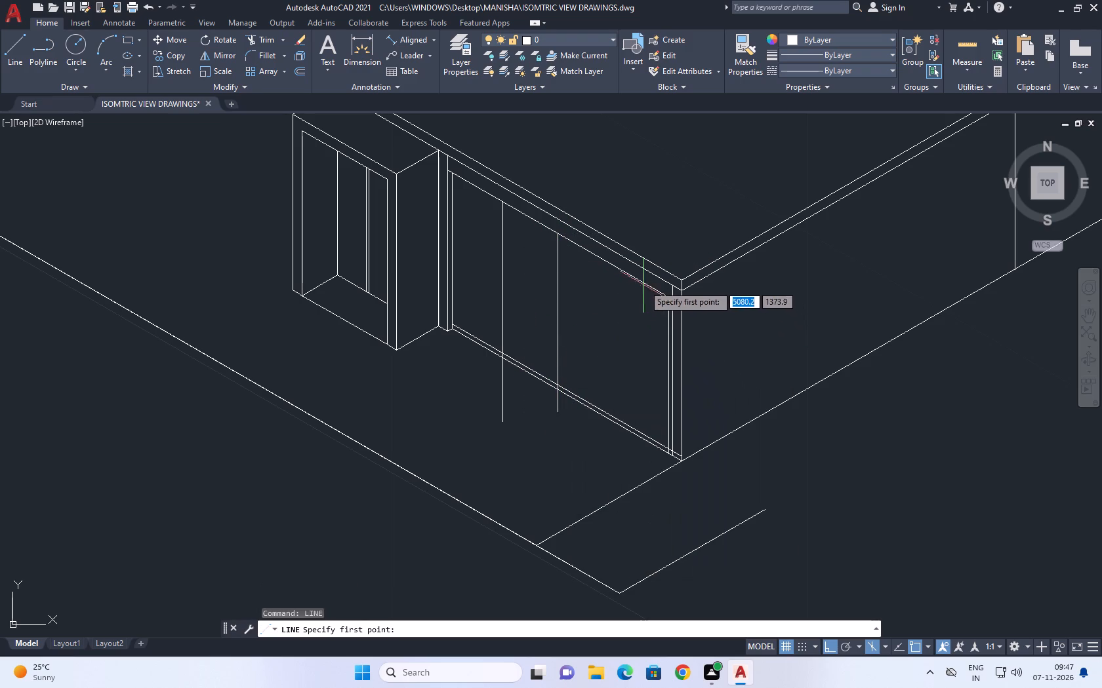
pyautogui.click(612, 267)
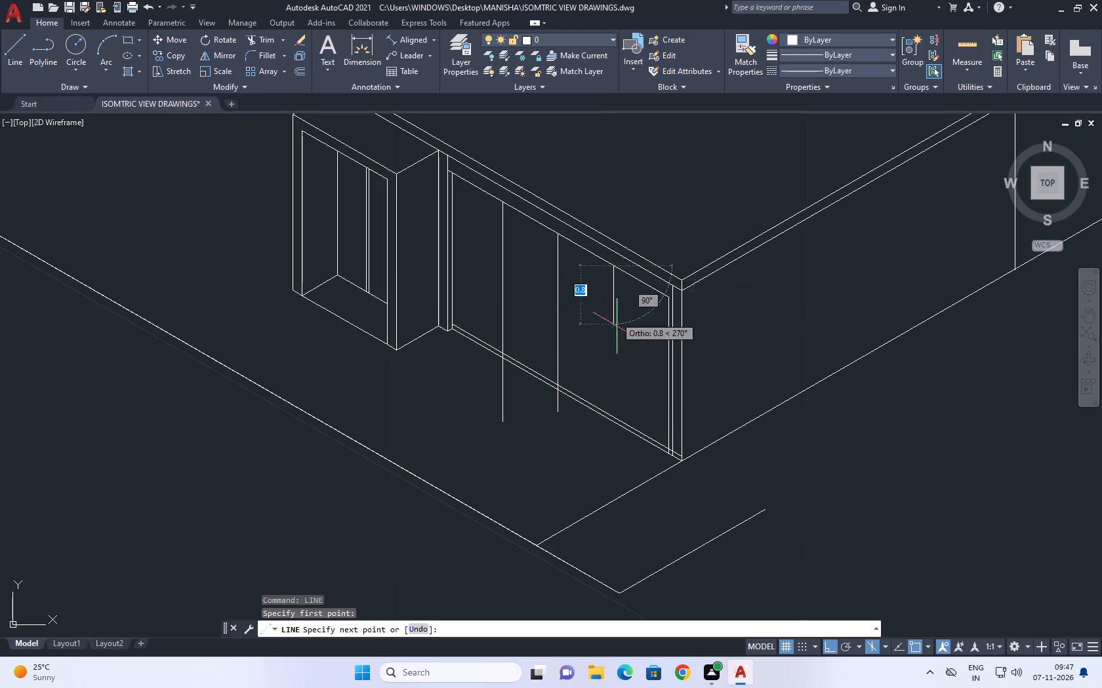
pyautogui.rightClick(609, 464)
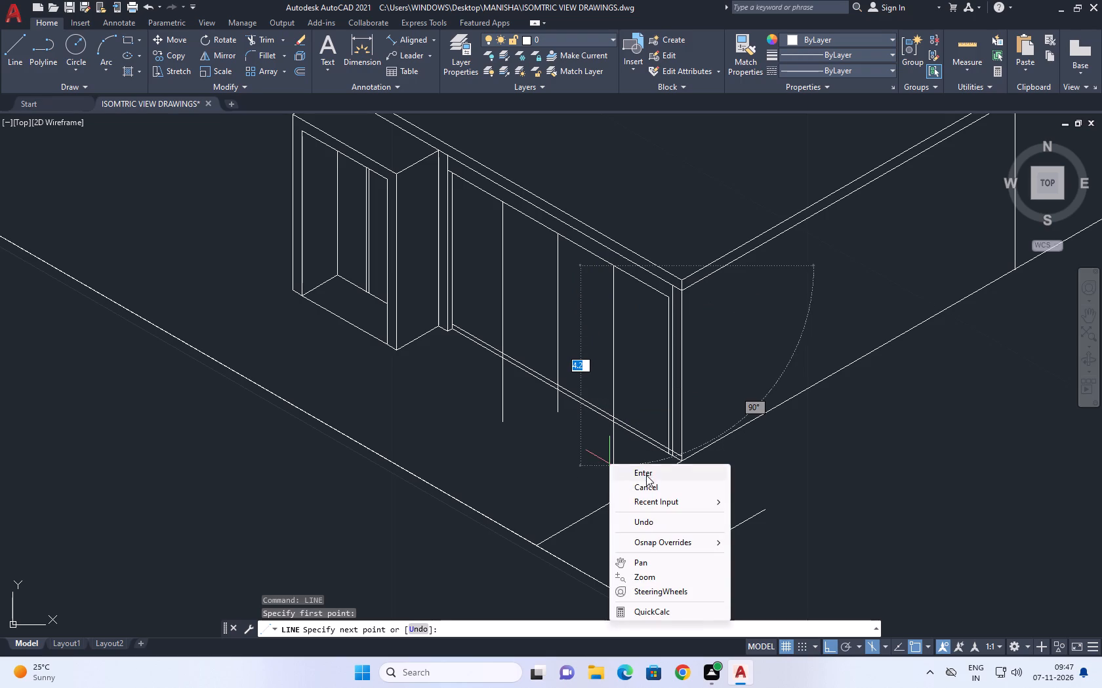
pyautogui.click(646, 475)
# Draw a vertical line from the third division point, nearest the wall corner, down past the opening's bottom edge.
pyautogui.rightClick(621, 354)
pyautogui.click(660, 358)
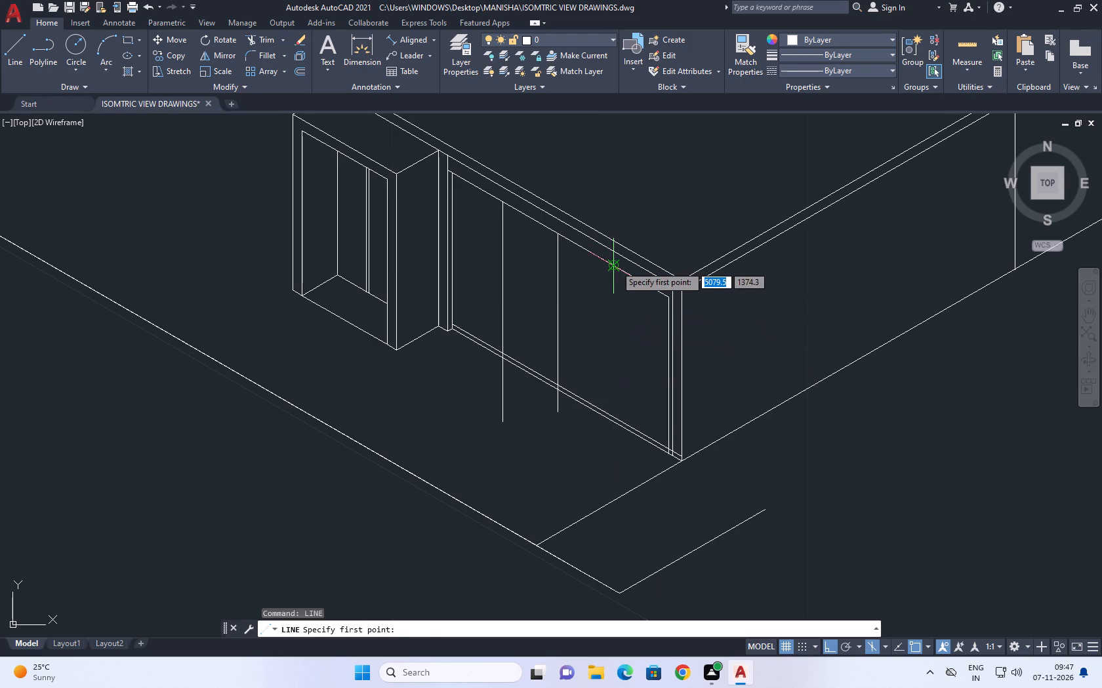
pyautogui.moveTo(615, 265); pyautogui.dragTo(617, 274)
pyautogui.click(610, 455)
pyautogui.rightClick(619, 388)
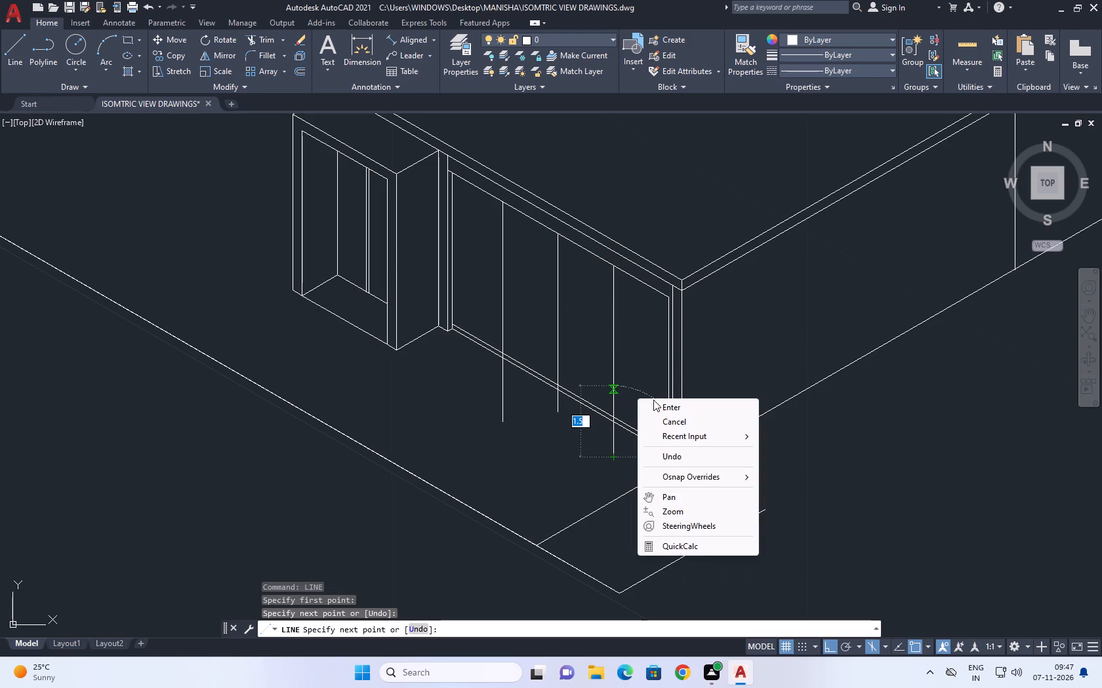
pyautogui.click(663, 408)
# Copy the first vertical divider 0.05 units to each side along the front wall.
pyautogui.moveTo(492, 295); pyautogui.dragTo(541, 356, button='middle')
pyautogui.scroll(2, 542, 356)
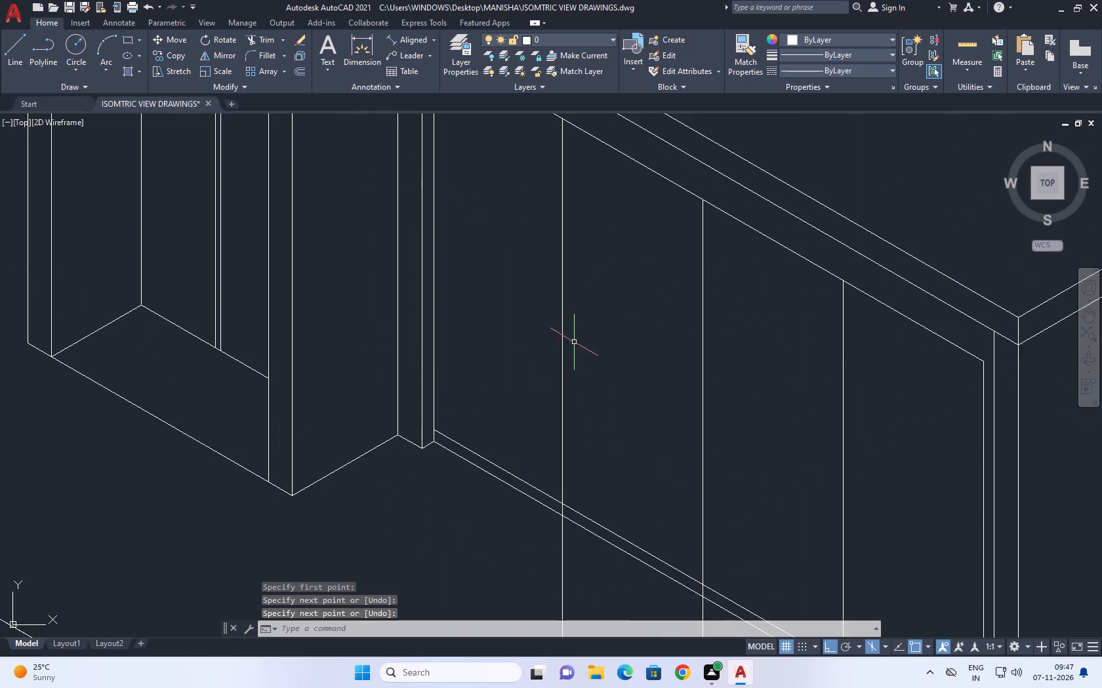
pyautogui.click(577, 341)
pyautogui.click(552, 318)
pyautogui.click(176, 55)
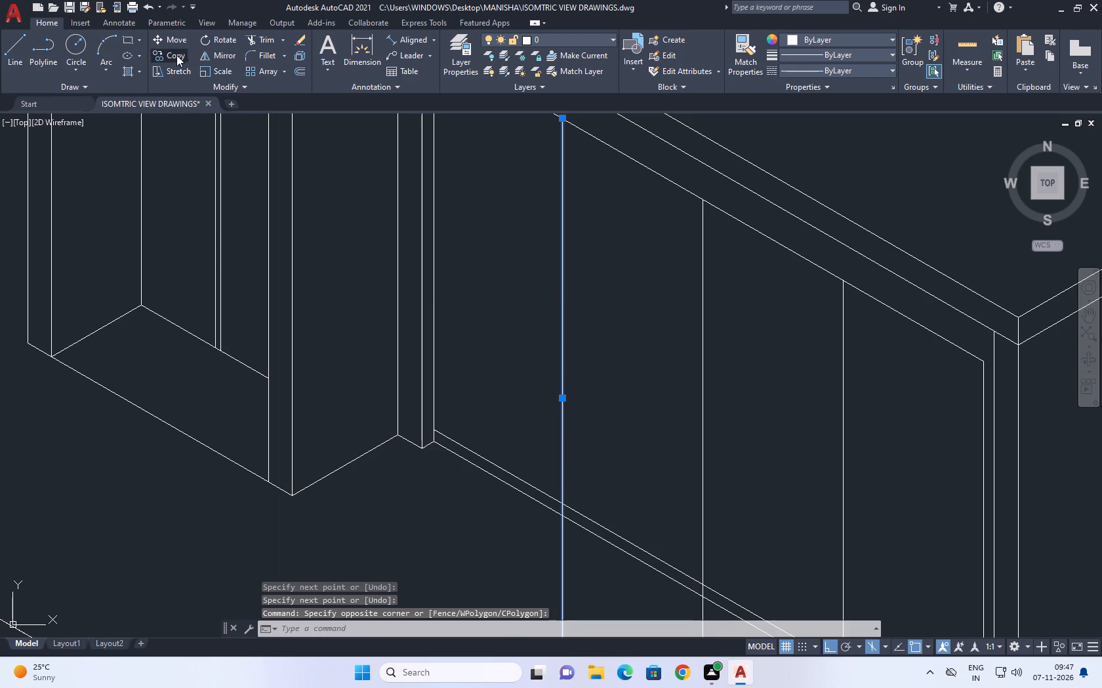
pyautogui.scroll(-1, 535, 351)
pyautogui.click(539, 356)
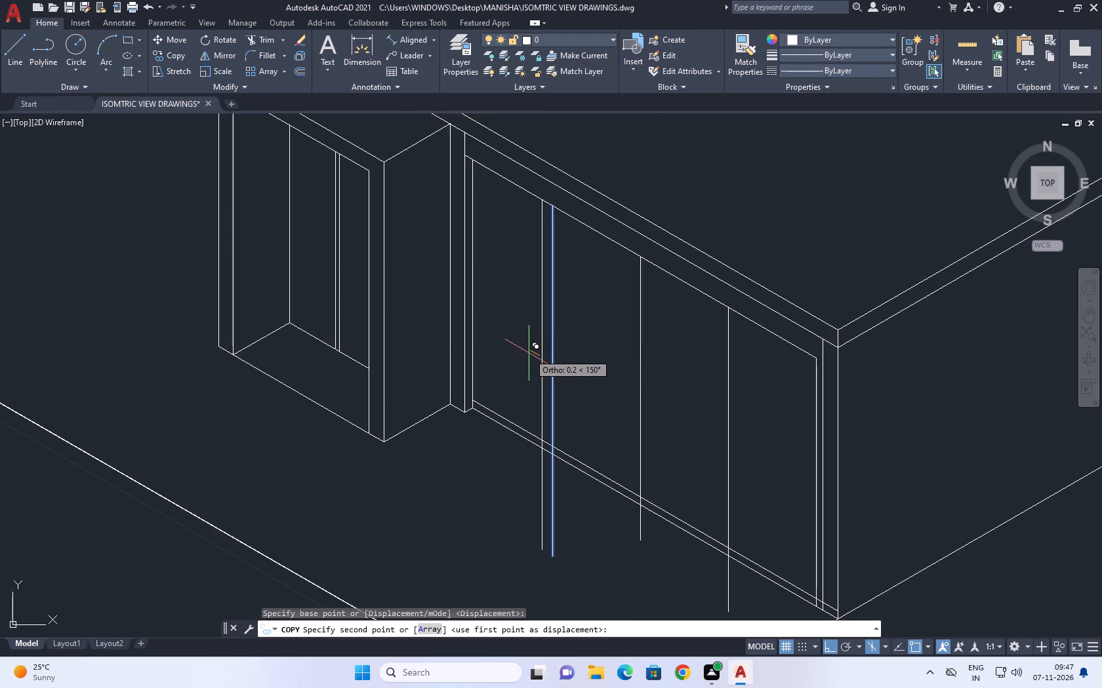
pyautogui.write('0.05')
pyautogui.press('Return')
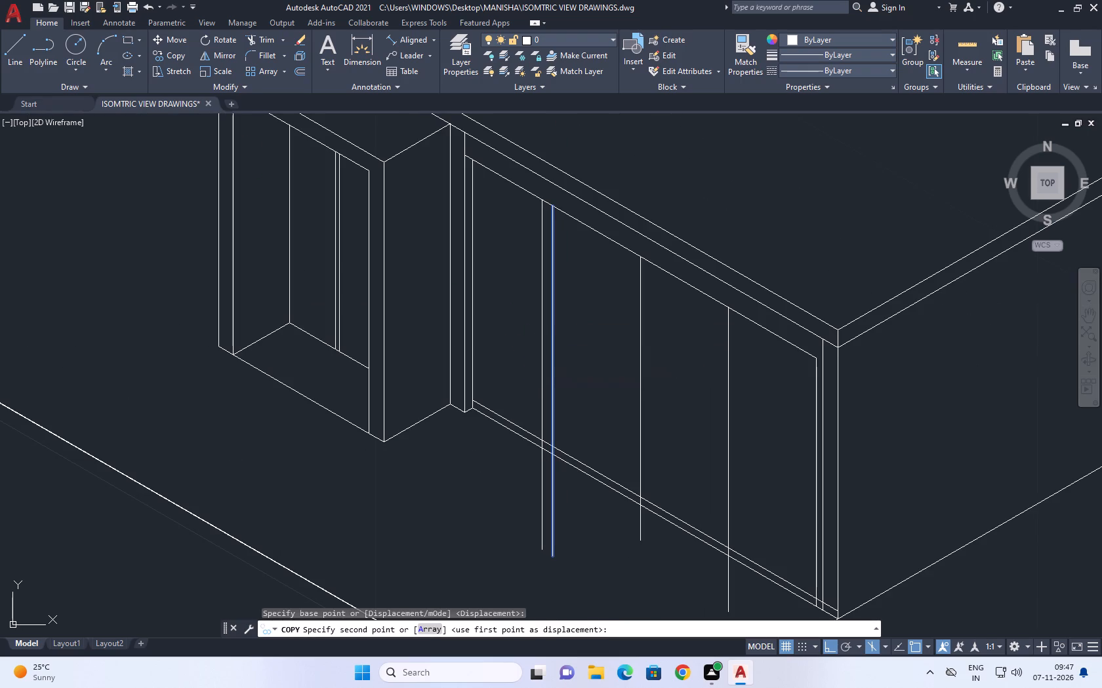
pyautogui.write('0.05')
pyautogui.press('Return')
pyautogui.rightClick(604, 365)
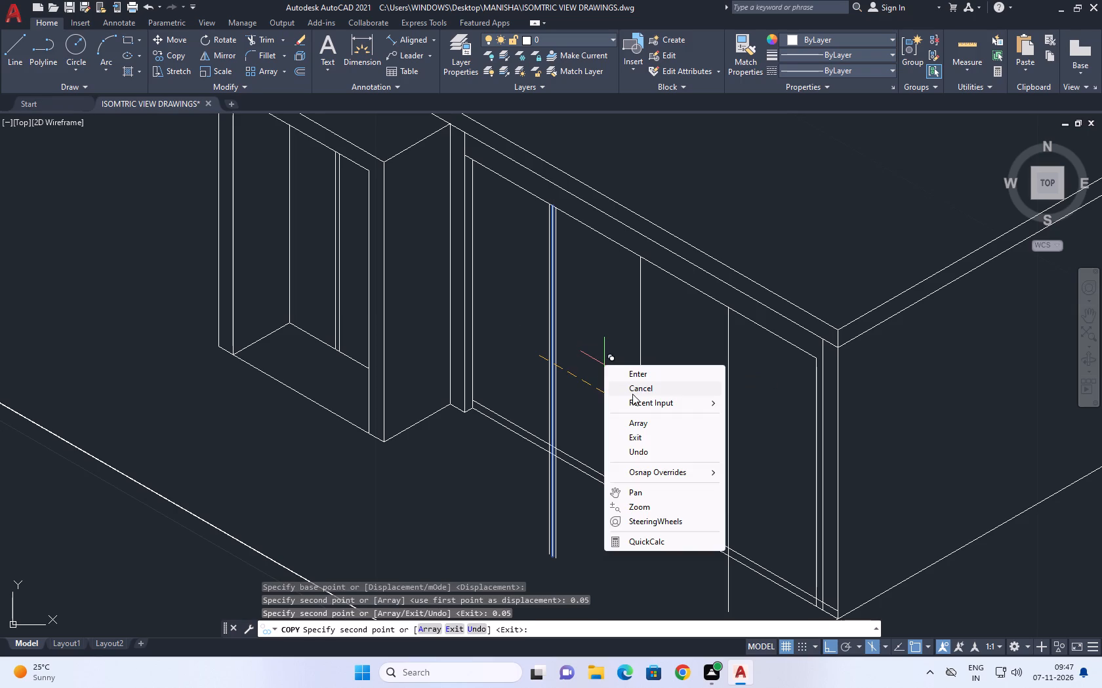
pyautogui.rightClick(639, 394)
pyautogui.rightClick(671, 397)
# Copy the middle vertical divider 0.05 units to each side along the front wall.
pyautogui.click(619, 386)
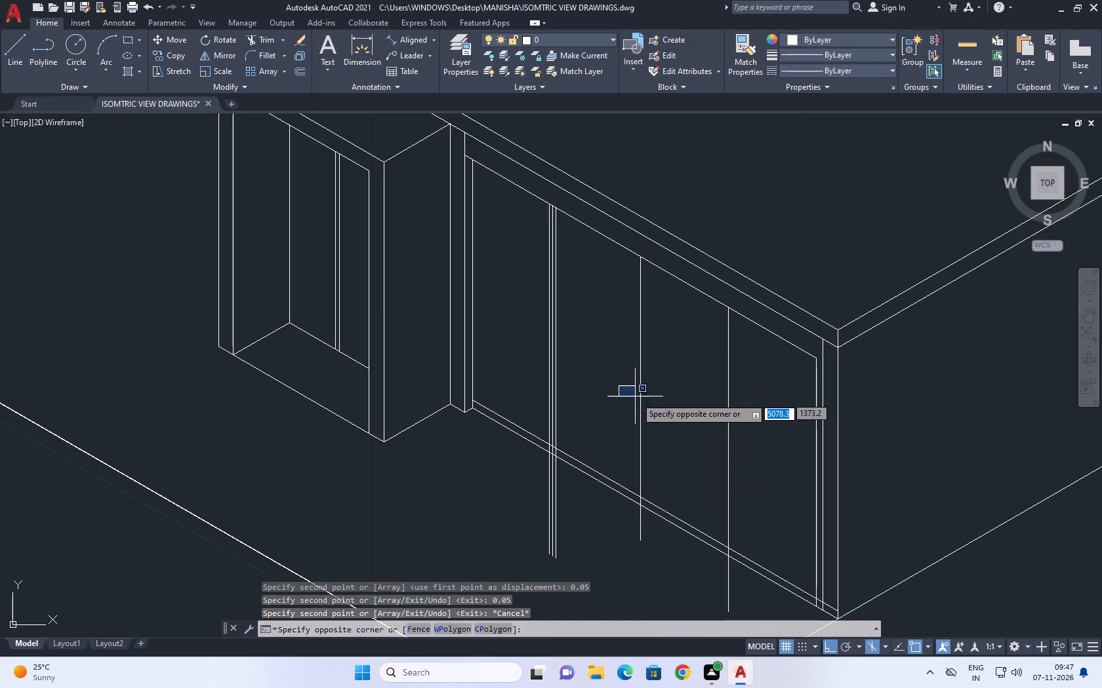
pyautogui.moveTo(637, 398); pyautogui.dragTo(640, 405)
pyautogui.click(645, 408)
pyautogui.click(627, 392)
pyautogui.rightClick(623, 390)
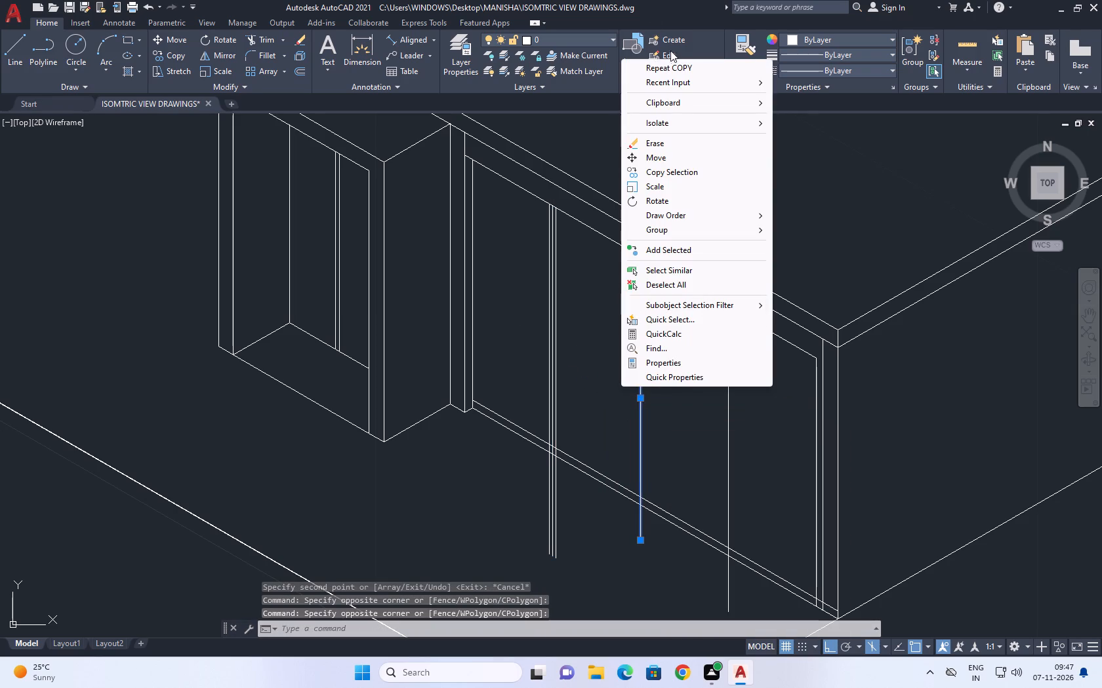
pyautogui.click(671, 66)
pyautogui.click(694, 367)
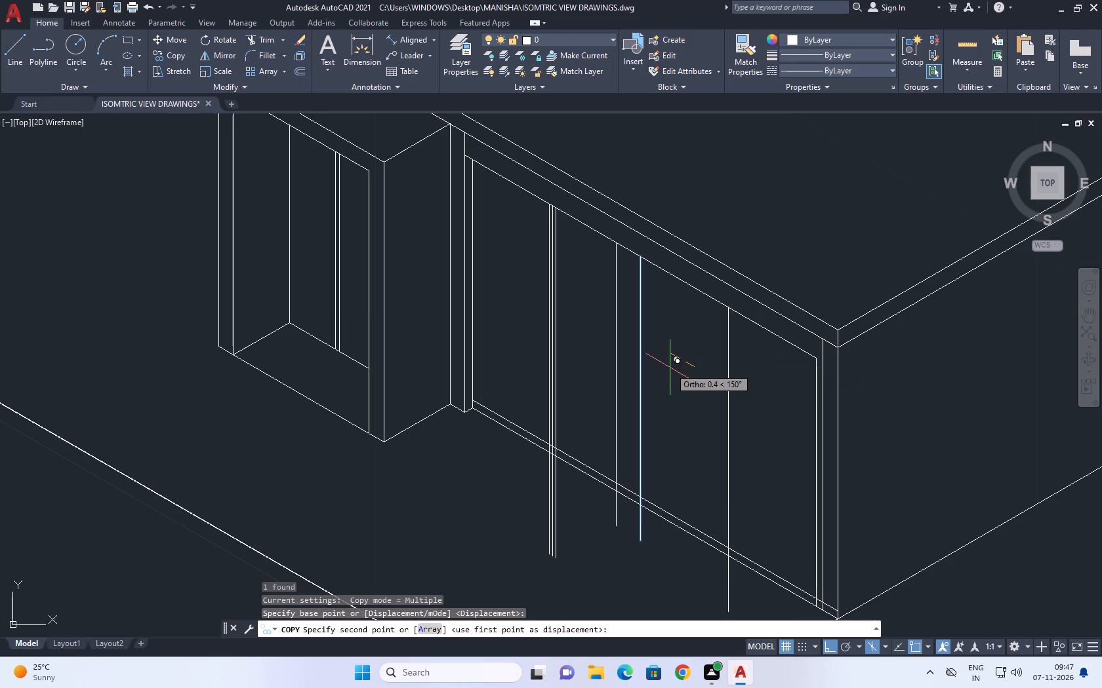
pyautogui.write('0.05')
pyautogui.press('Return')
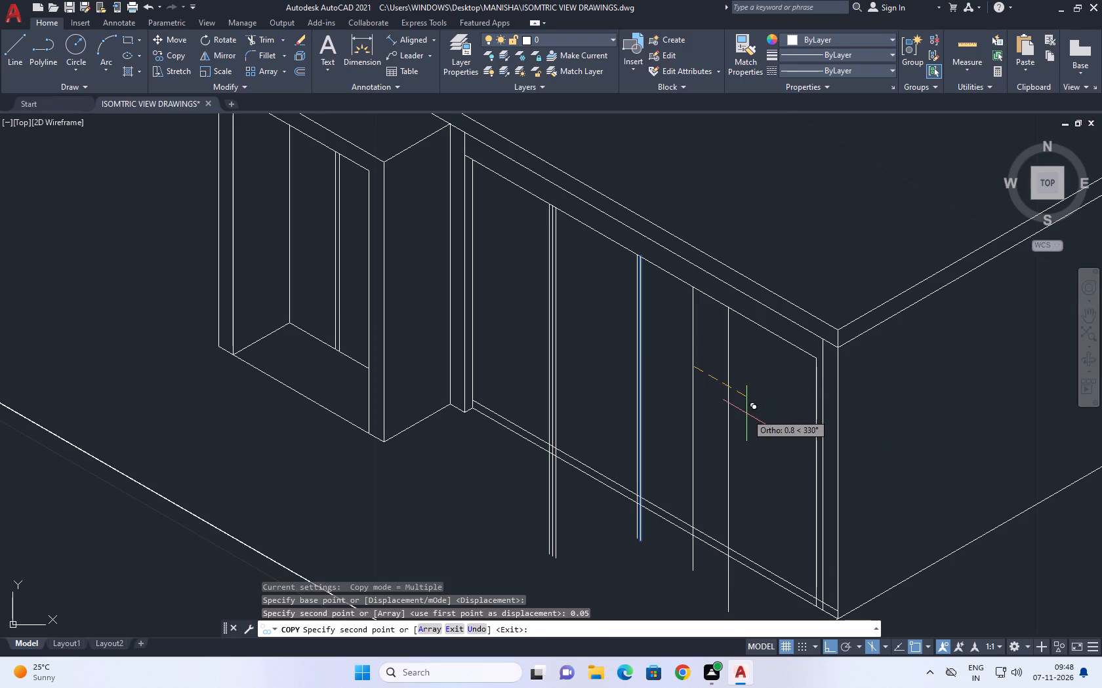
pyautogui.write('0.05')
pyautogui.press('Return')
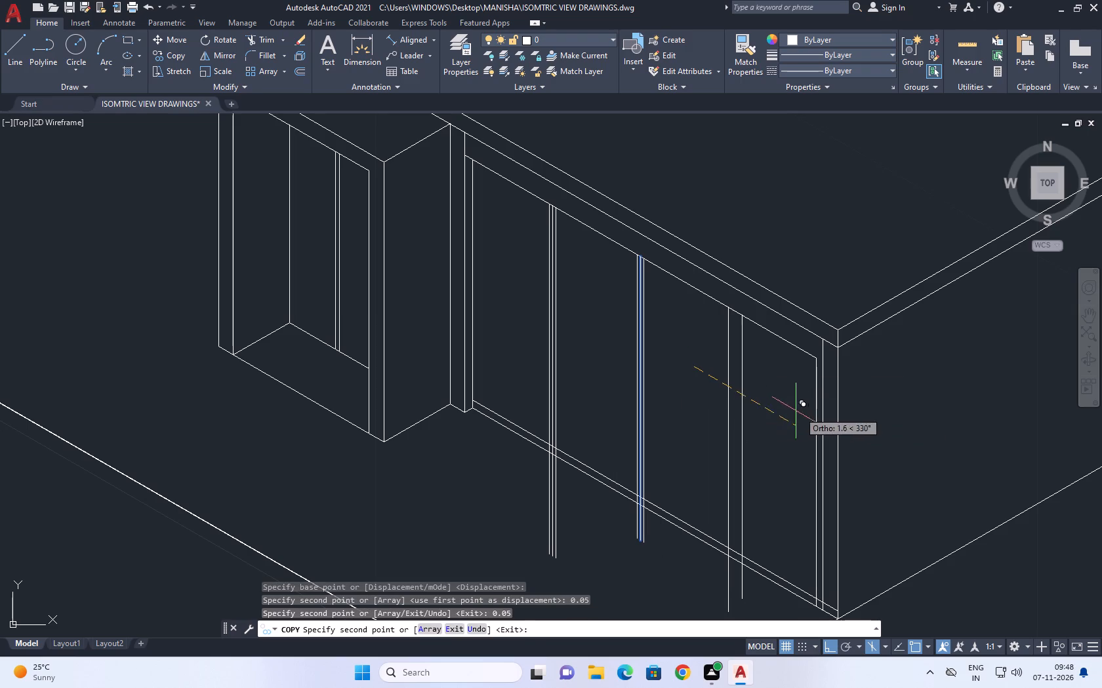
pyautogui.rightClick(761, 421)
pyautogui.rightClick(793, 440)
# Copy the third vertical divider 0.05 units to each side along the front wall.
pyautogui.moveTo(772, 437); pyautogui.dragTo(764, 436)
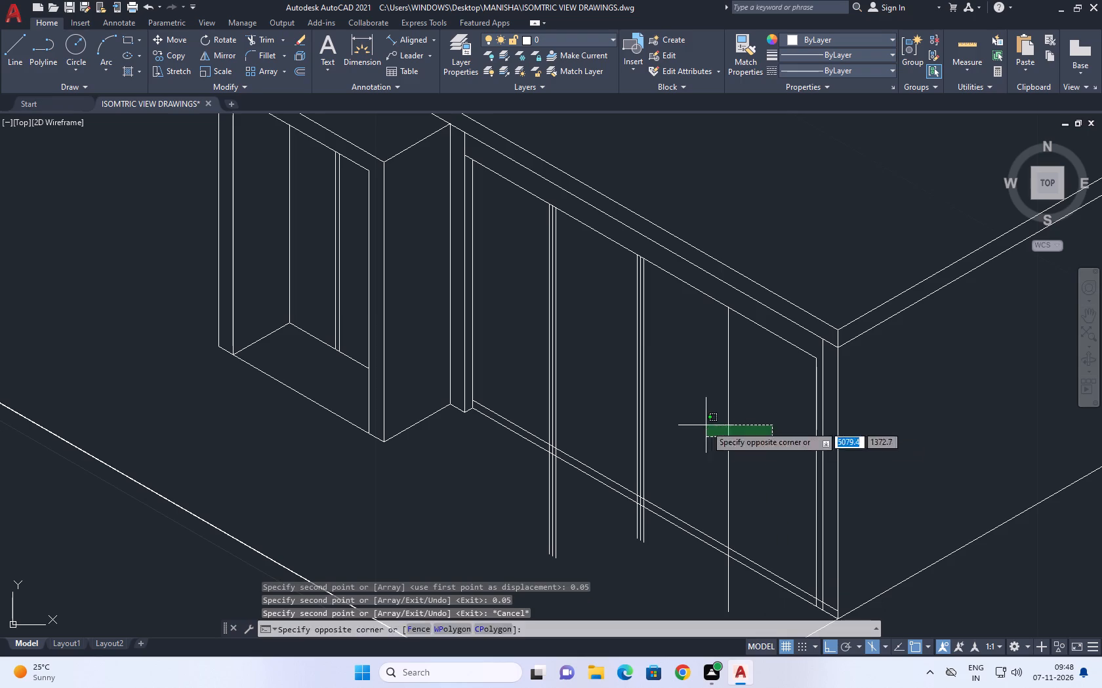
pyautogui.click(701, 423)
pyautogui.click(169, 54)
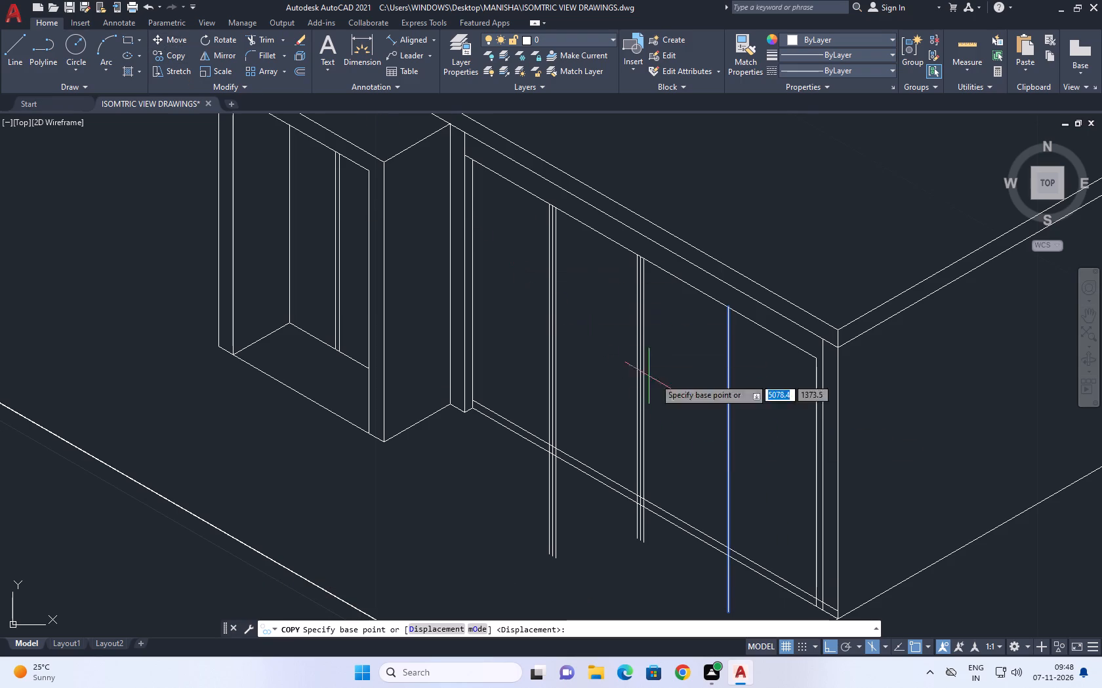
pyautogui.click(786, 436)
pyautogui.write('0.05')
pyautogui.press('Return')
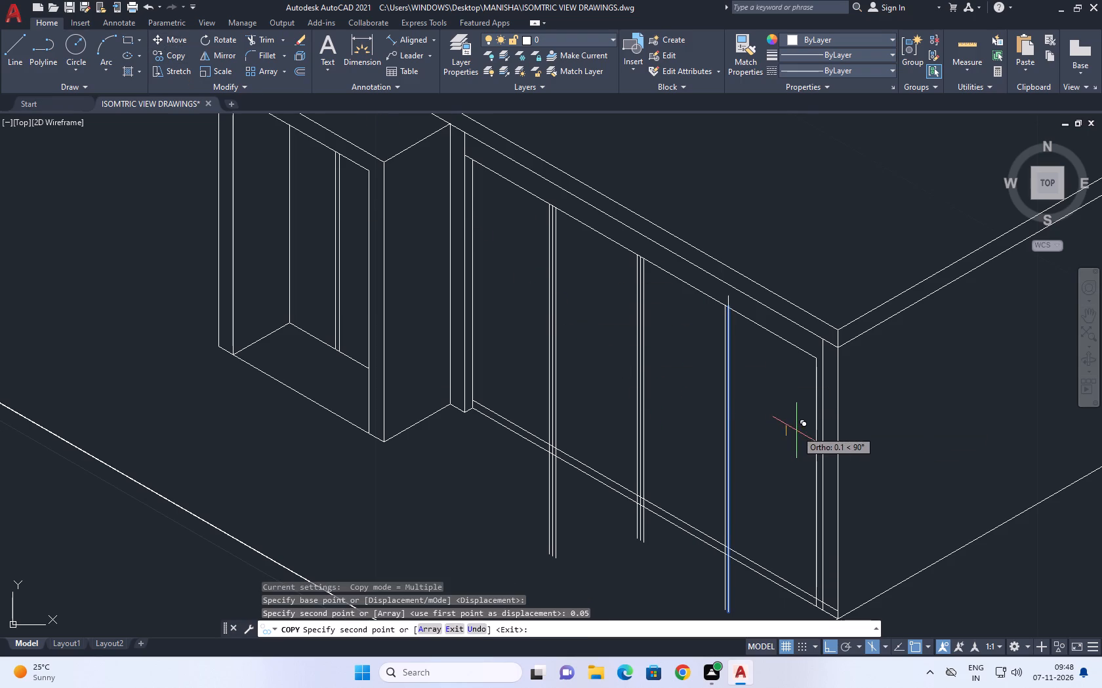
pyautogui.write('0.05')
pyautogui.press('Return')
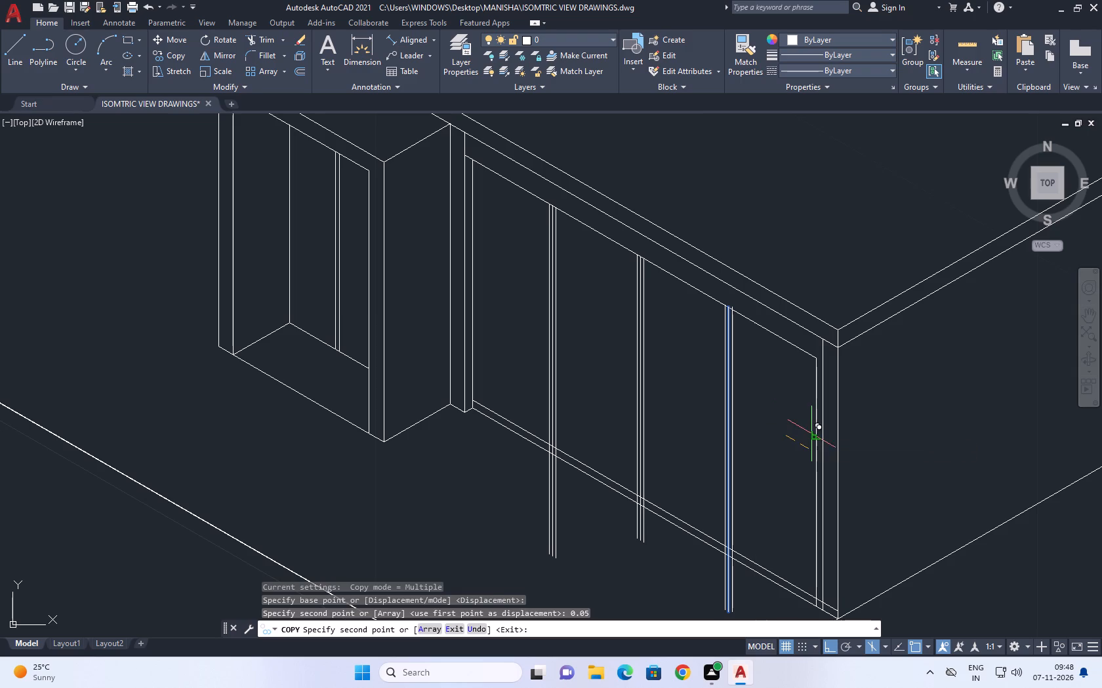
pyautogui.rightClick(801, 232)
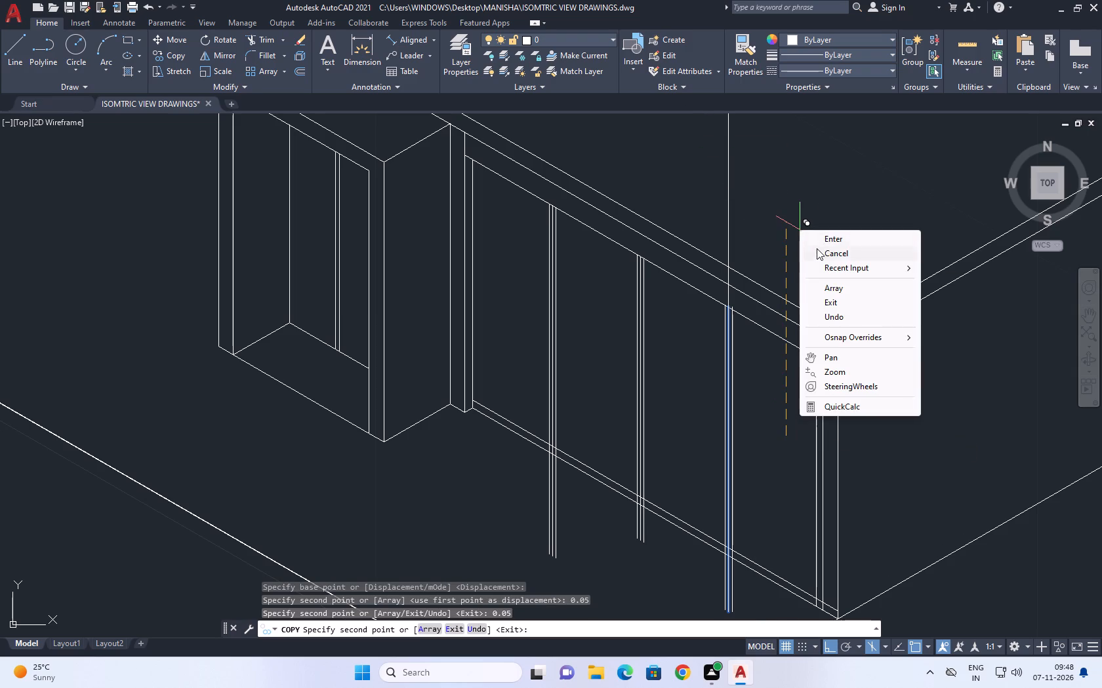
pyautogui.click(849, 245)
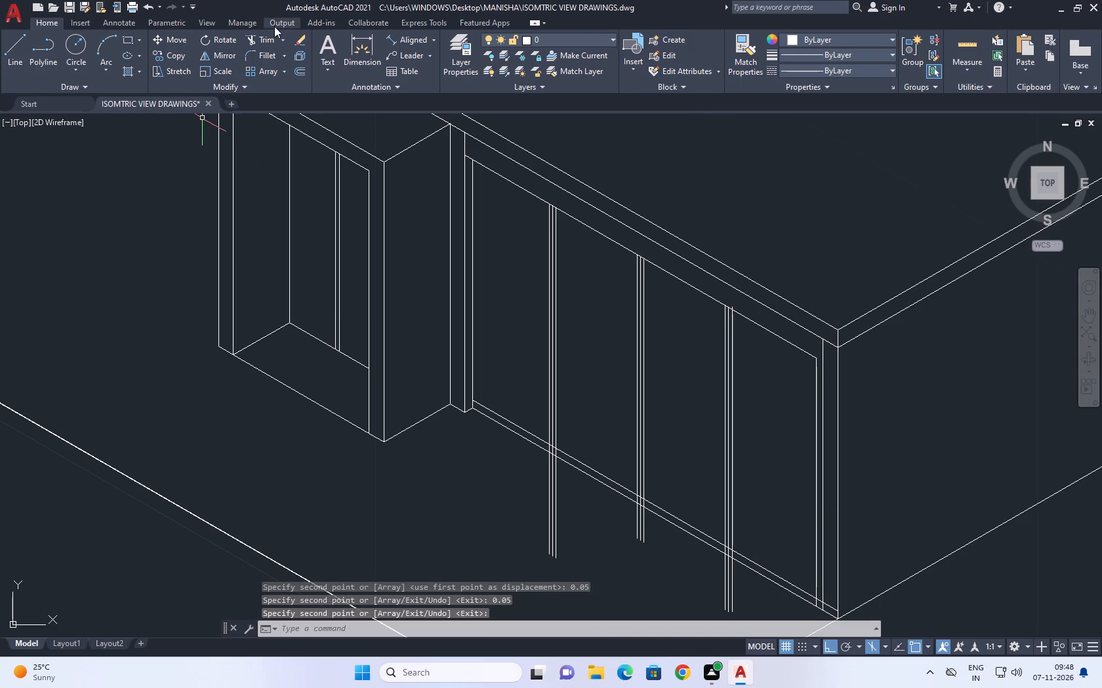
# Trim the third divider's line ends that protrude above the opening's top line.
pyautogui.click(272, 36)
pyautogui.scroll(2, 737, 309)
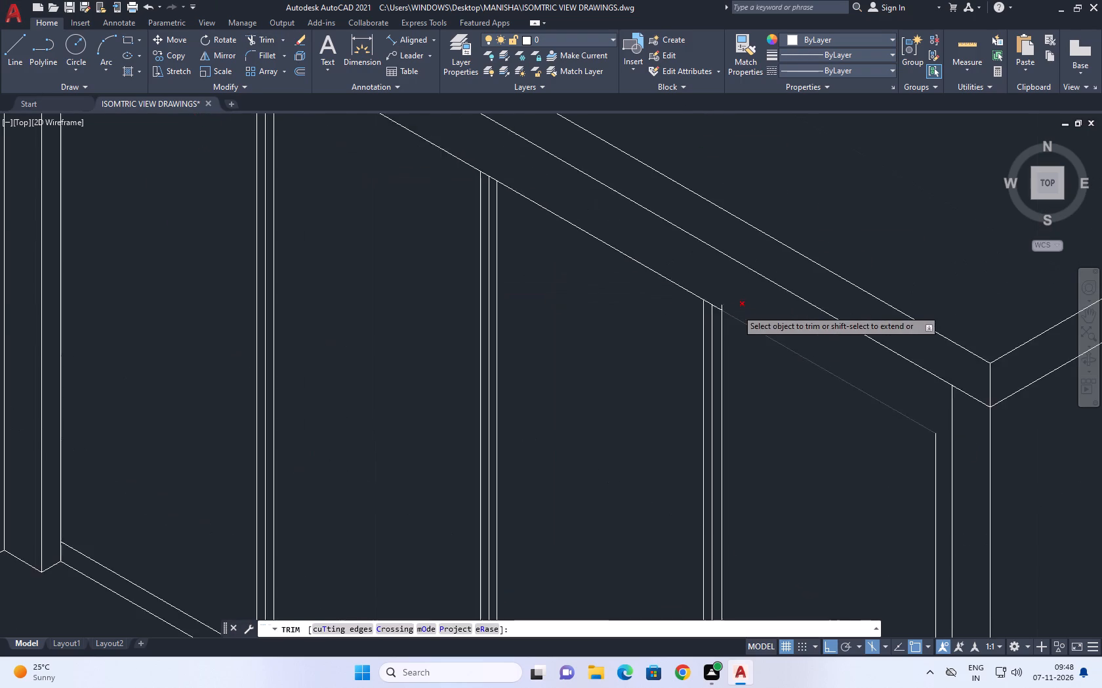
pyautogui.scroll(1, 727, 311)
pyautogui.click(720, 302)
pyautogui.click(714, 303)
# Trim the lines of all three dividers where they extend below the wall's bottom edge.
pyautogui.scroll(1, 706, 298)
pyautogui.scroll(-4, 696, 295)
pyautogui.moveTo(706, 377); pyautogui.dragTo(654, 248, button='middle')
pyautogui.click(653, 453)
pyautogui.moveTo(417, 339); pyautogui.dragTo(415, 353)
pyautogui.click(605, 404)
pyautogui.moveTo(515, 366); pyautogui.dragTo(507, 363)
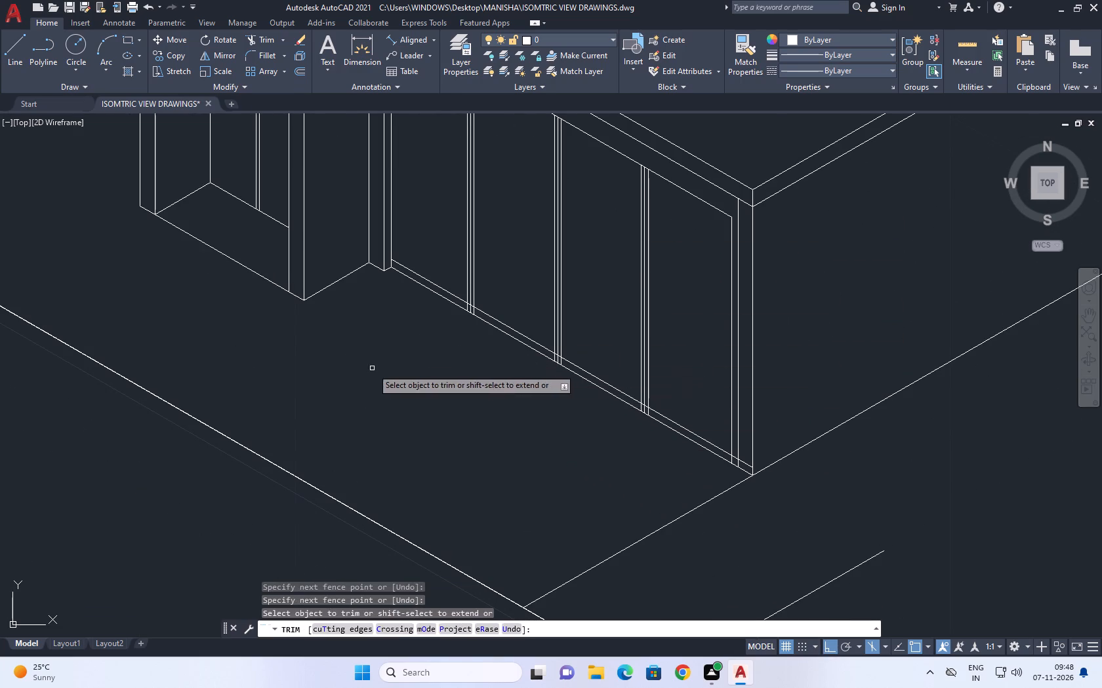
# Trim the third divider's three lines between the opening's inner bottom line and the wall's bottom edge.
pyautogui.moveTo(371, 368); pyautogui.dragTo(481, 436, button='middle')
pyautogui.scroll(1, 741, 494)
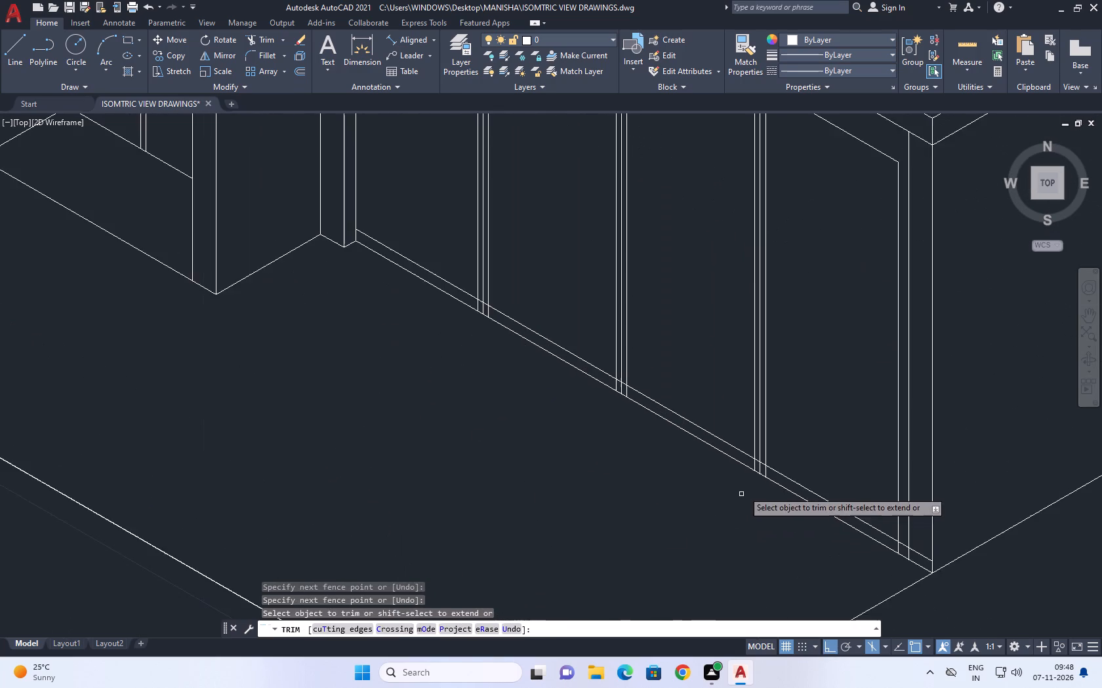
pyautogui.scroll(2, 745, 489)
pyautogui.click(768, 475)
pyautogui.click(718, 448)
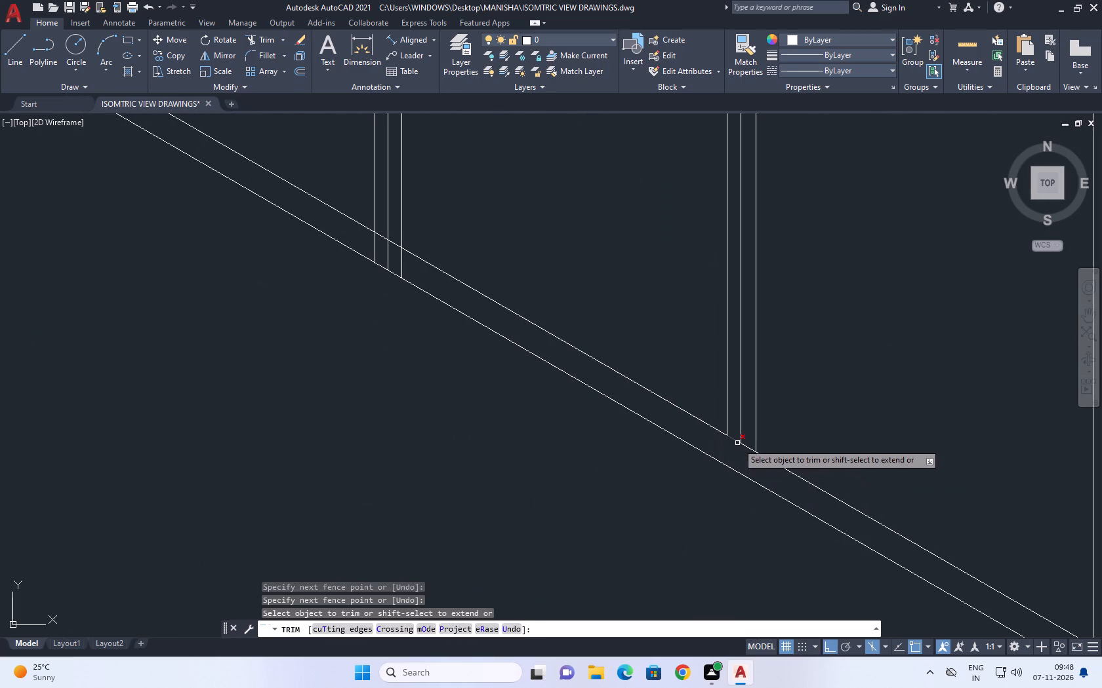
# Remove the third divider's centre line and trim the inner bottom line between its two outer lines.
pyautogui.click(737, 443)
pyautogui.click(743, 438)
pyautogui.click(740, 442)
pyautogui.click(745, 447)
pyautogui.scroll(-3, 745, 447)
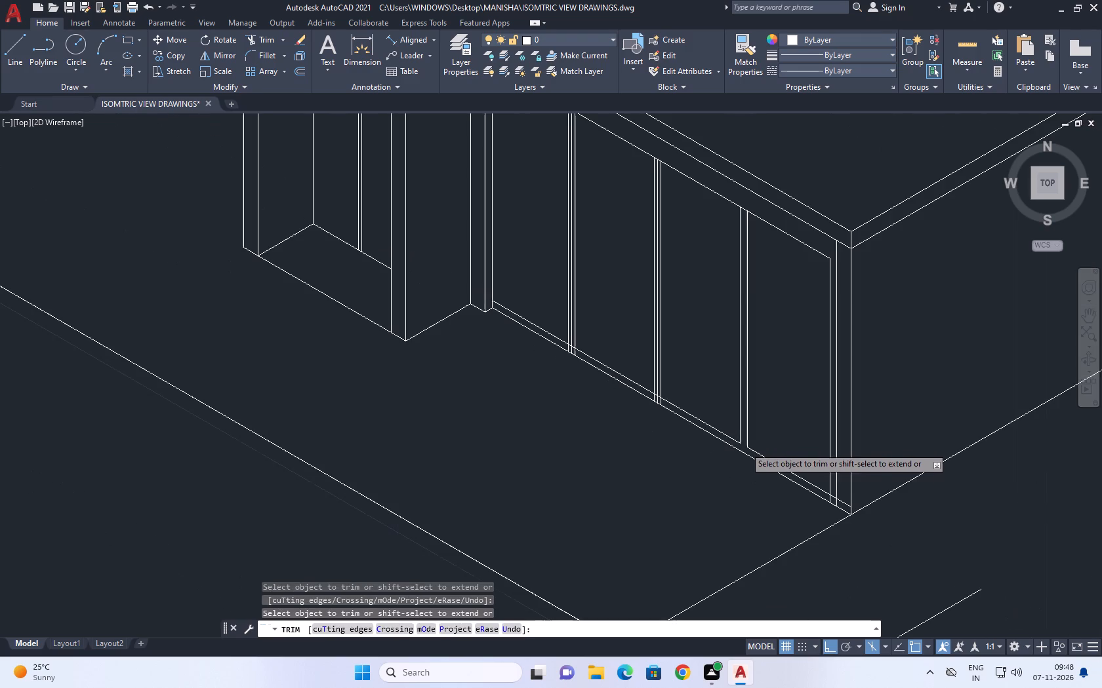
# Trim the inner bottom line between the outer jamb and the wall corner, and clean up its overlap at the inner jamb.
pyautogui.scroll(2, 848, 512)
pyautogui.moveTo(838, 509); pyautogui.dragTo(757, 495, button='middle')
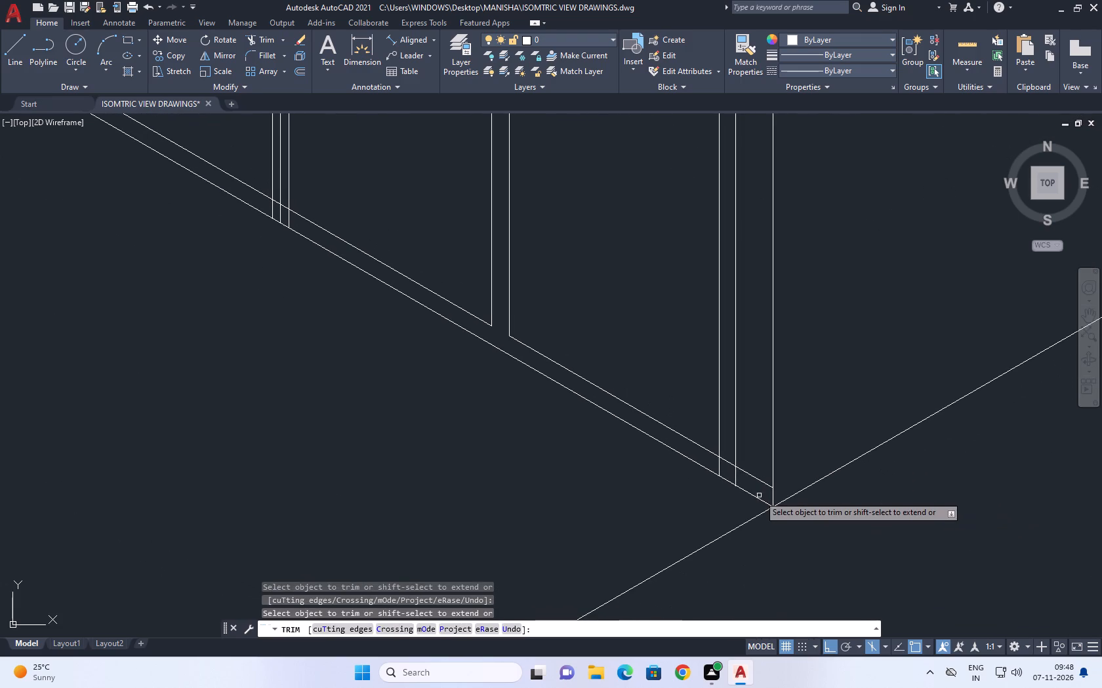
pyautogui.click(760, 480)
pyautogui.moveTo(718, 469); pyautogui.dragTo(718, 485, button='middle')
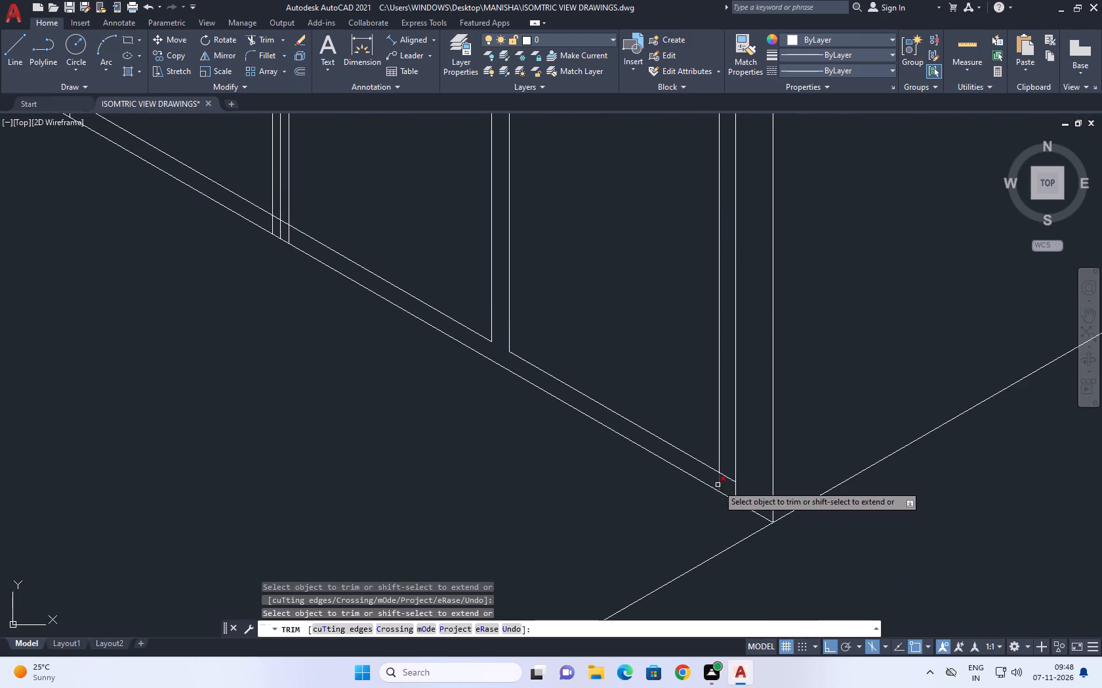
pyautogui.scroll(1, 722, 488)
pyautogui.click(731, 473)
pyautogui.scroll(-5, 649, 460)
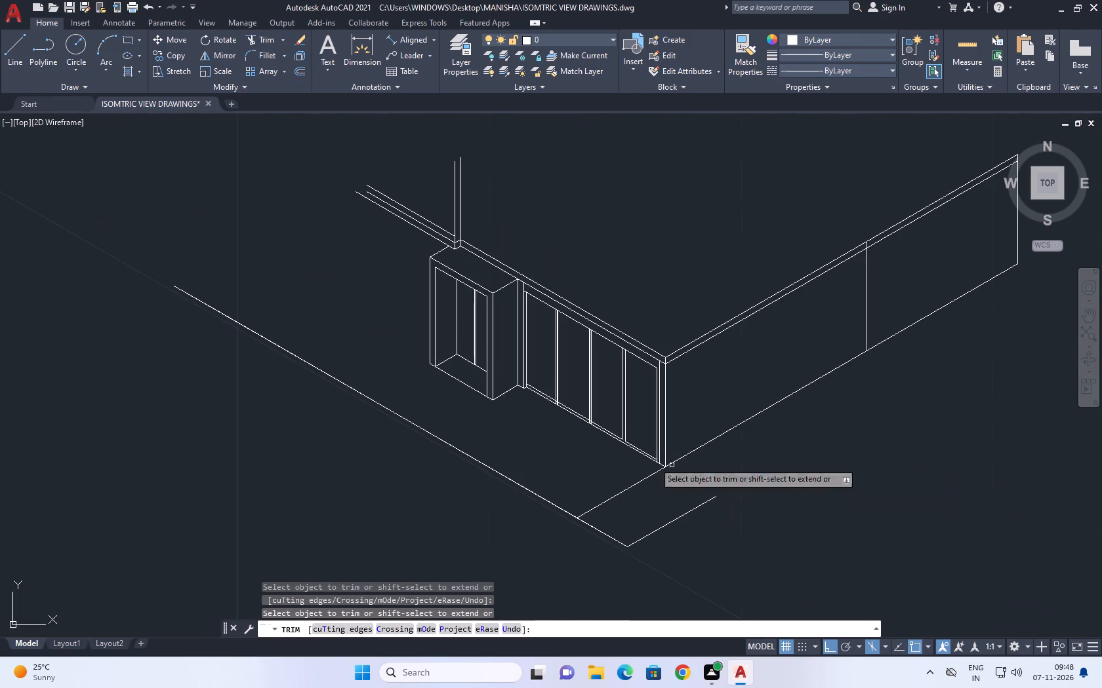
# Trim the first divider's three lines between the opening's inner bottom line and the wall's bottom edge.
pyautogui.scroll(2, 531, 386)
pyautogui.scroll(4, 592, 444)
pyautogui.click(604, 417)
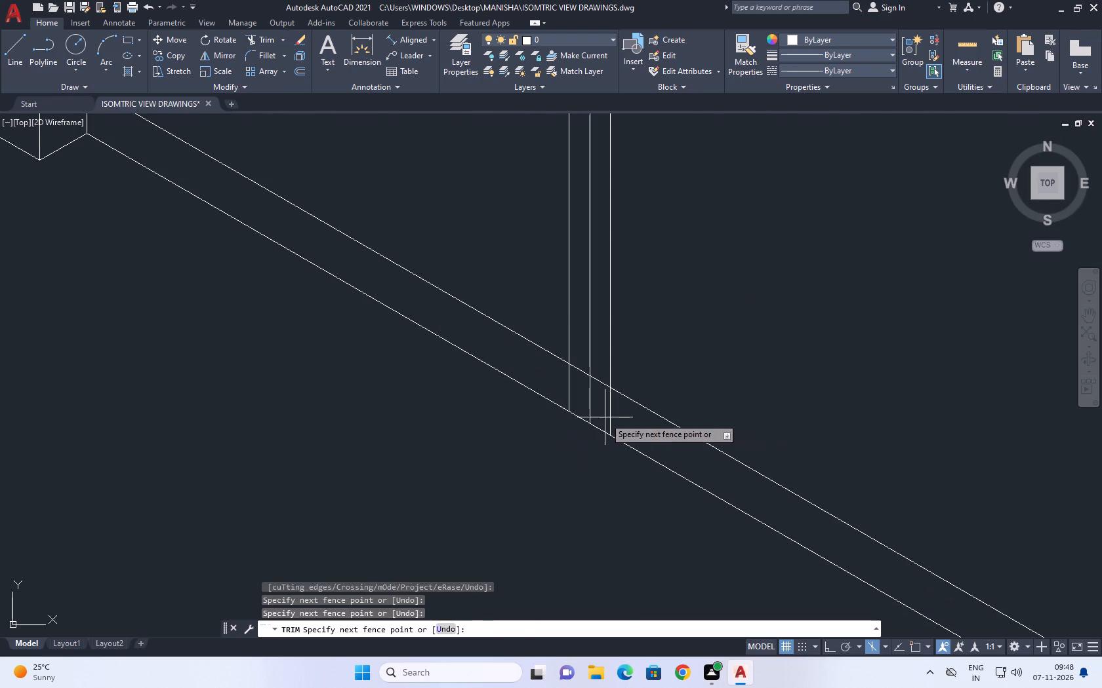
pyautogui.click(632, 421)
pyautogui.click(611, 414)
pyautogui.click(523, 383)
# Trim the inner bottom line between the first divider's two outer lines and remove its centre line.
pyautogui.click(584, 376)
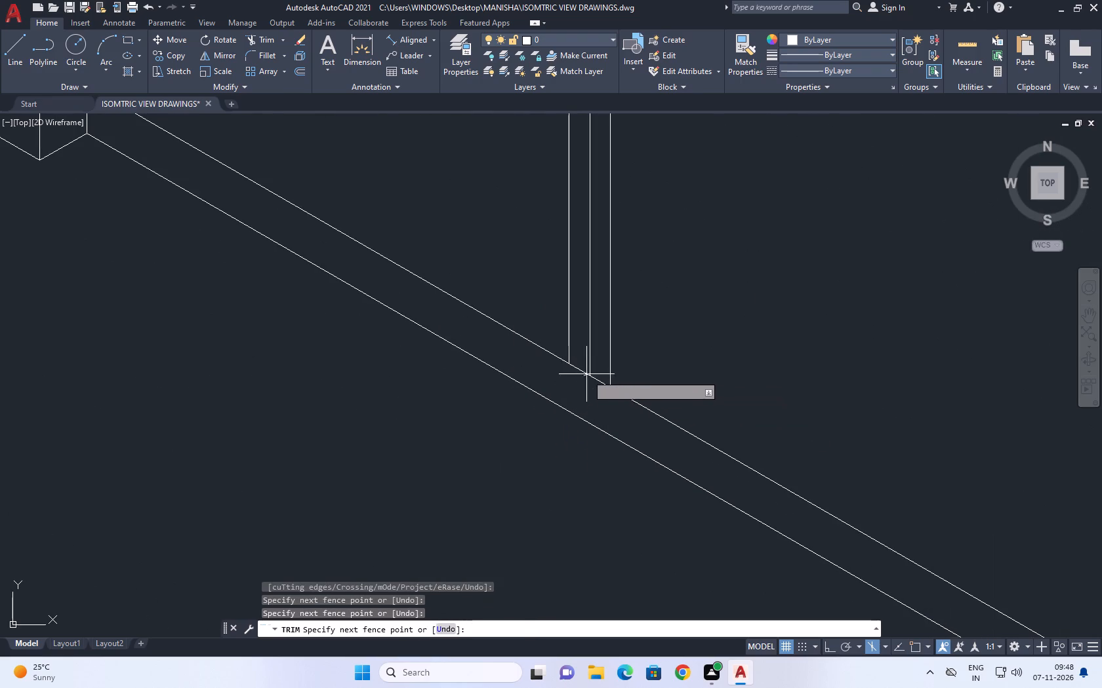
pyautogui.click(589, 368)
pyautogui.click(598, 386)
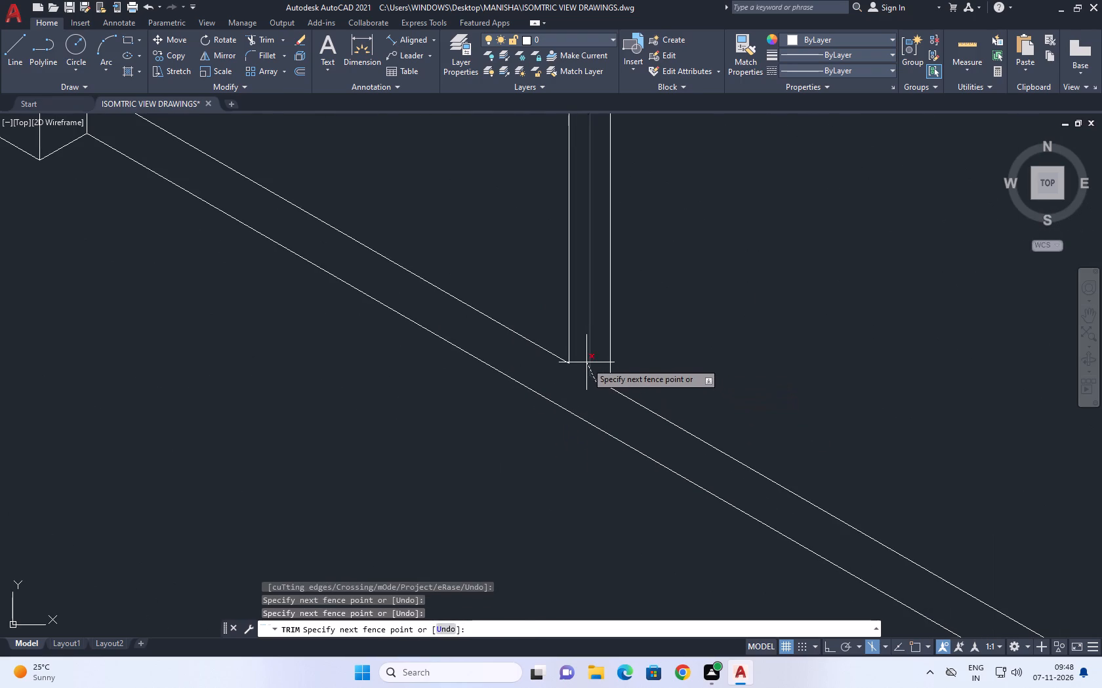
pyautogui.click(586, 362)
# Trim the second divider's three lines between the opening's inner bottom line and the wall's bottom edge.
pyautogui.scroll(-3, 586, 377)
pyautogui.scroll(5, 722, 469)
pyautogui.moveTo(756, 449); pyautogui.dragTo(751, 442)
pyautogui.click(634, 372)
# Trim the inner bottom line between the second divider's outer lines, remove its centre line, and end trimming.
pyautogui.click(721, 408)
pyautogui.click(712, 371)
pyautogui.doubleClick(709, 344)
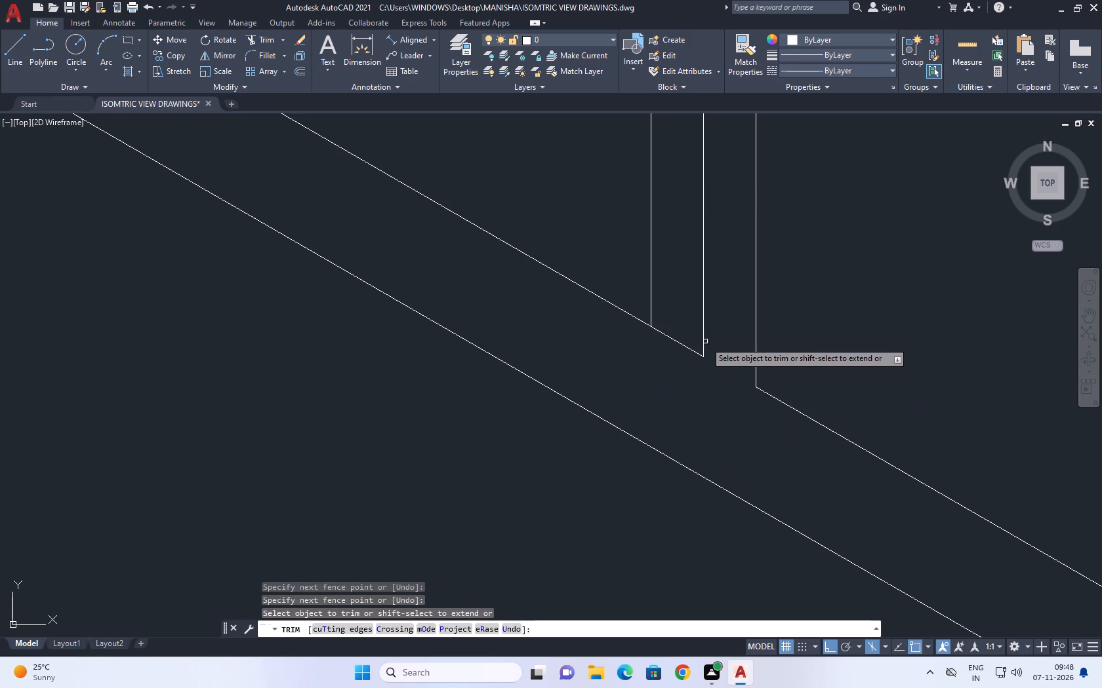
pyautogui.click(687, 354)
pyautogui.click(711, 345)
pyautogui.scroll(-5, 703, 354)
pyautogui.scroll(-4, 785, 410)
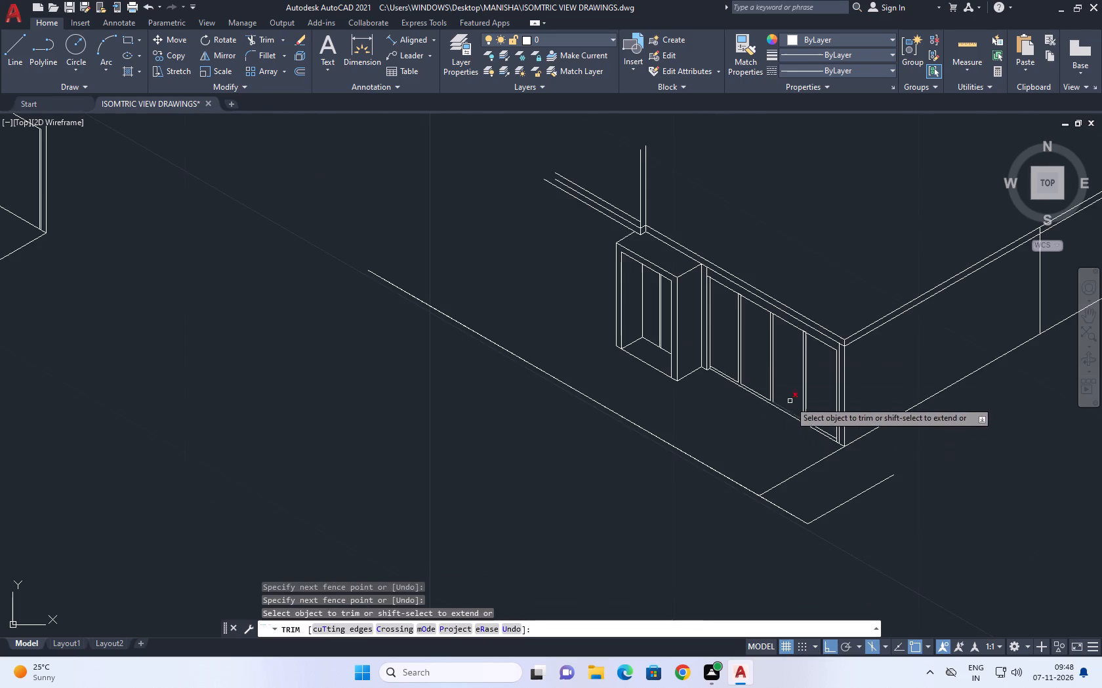
pyautogui.scroll(3, 742, 305)
pyautogui.moveTo(741, 299); pyautogui.dragTo(660, 326, button='middle')
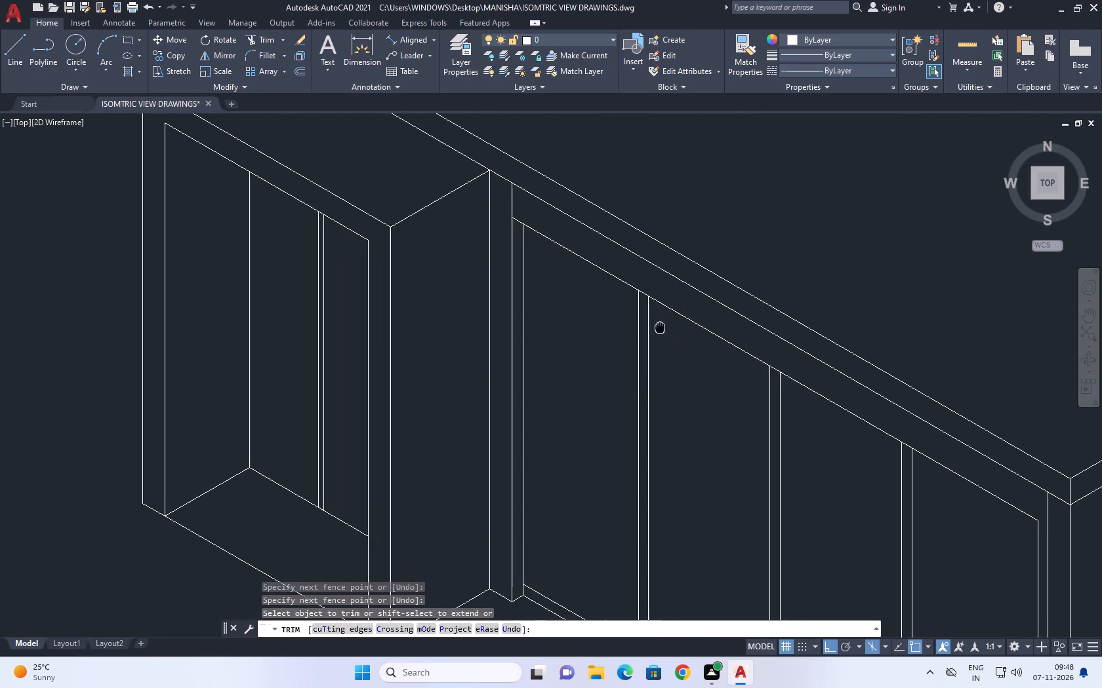
pyautogui.rightClick(563, 356)
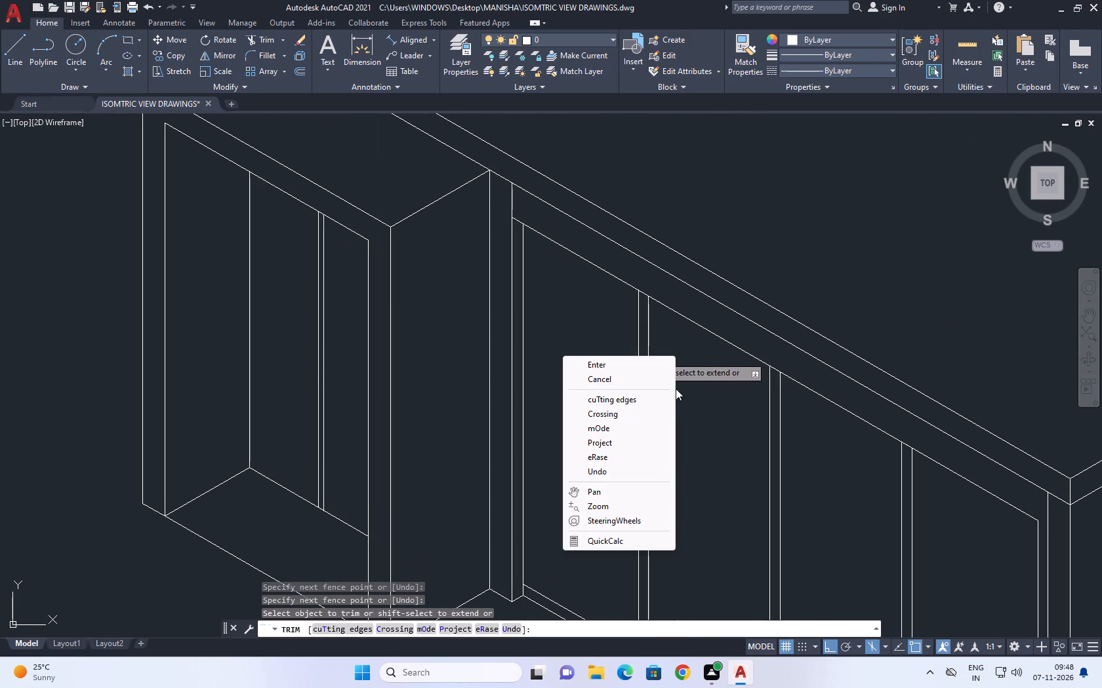
pyautogui.click(613, 379)
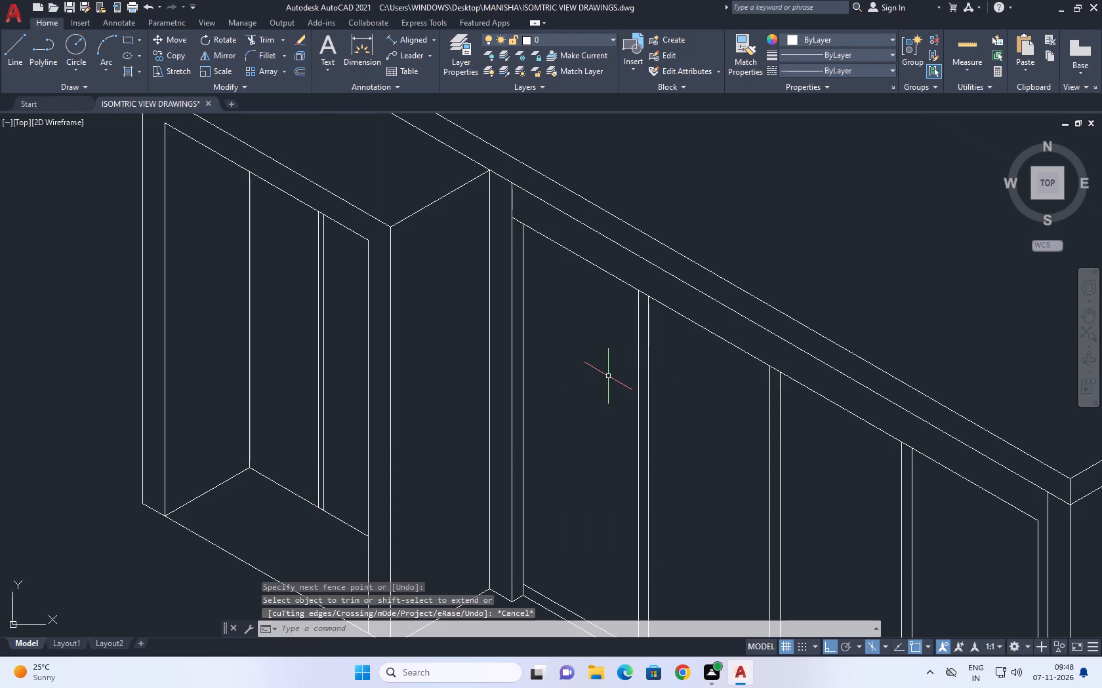
# Copy the vertical line at the front wall corner 1 unit along the side wall in the top isoplane.
pyautogui.scroll(-3, 608, 376)
pyautogui.moveTo(667, 386); pyautogui.dragTo(436, 391, button='middle')
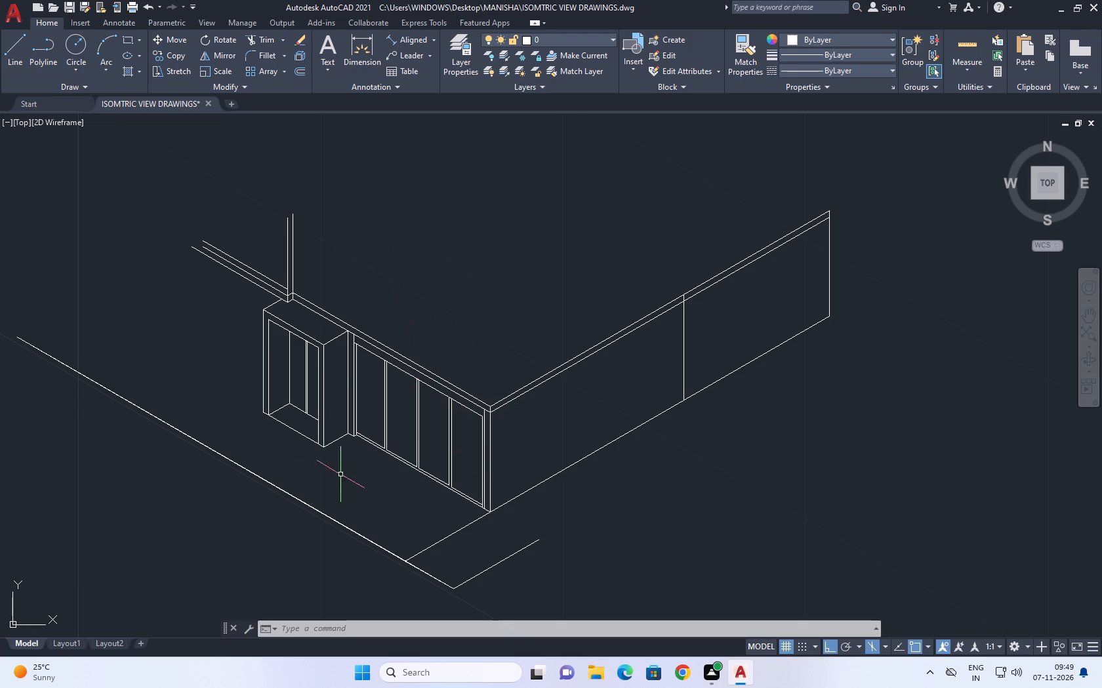
pyautogui.moveTo(328, 481); pyautogui.dragTo(416, 475, button='middle')
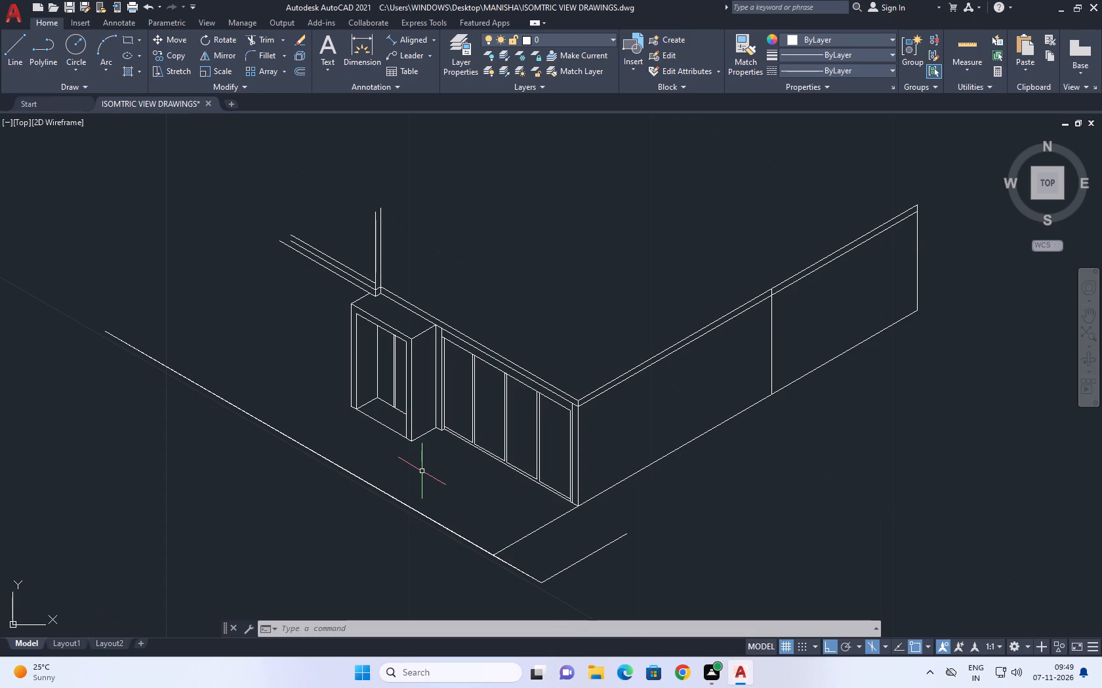
pyautogui.scroll(1, 422, 470)
pyautogui.moveTo(888, 157); pyautogui.dragTo(607, 188, button='middle')
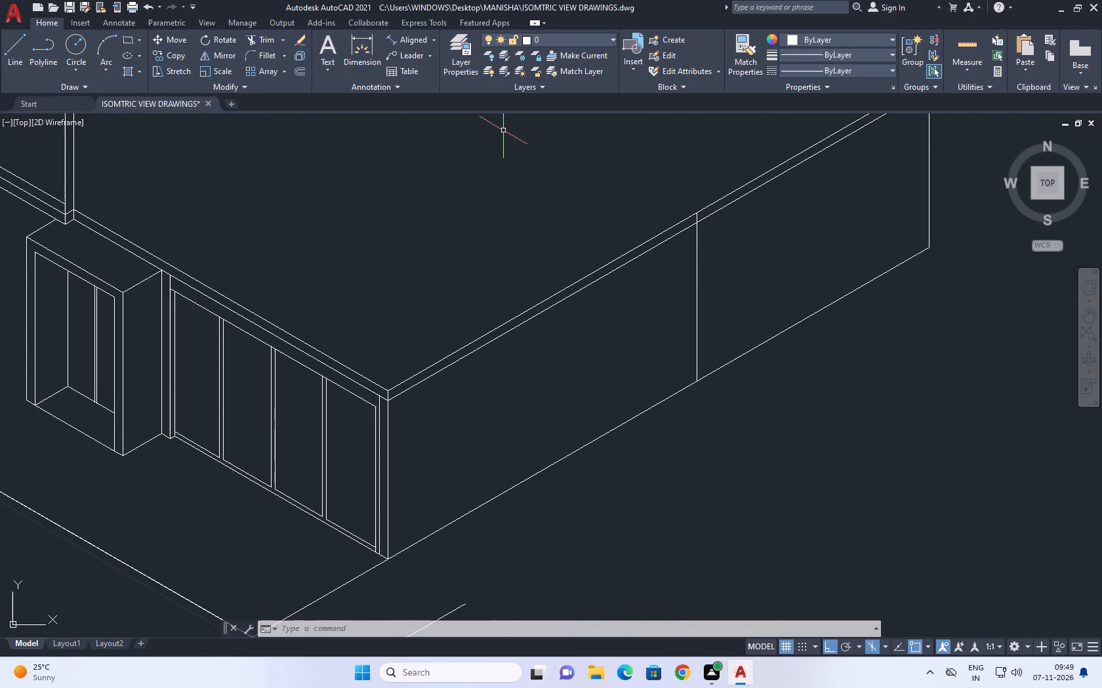
pyautogui.scroll(1, 394, 480)
pyautogui.click(382, 430)
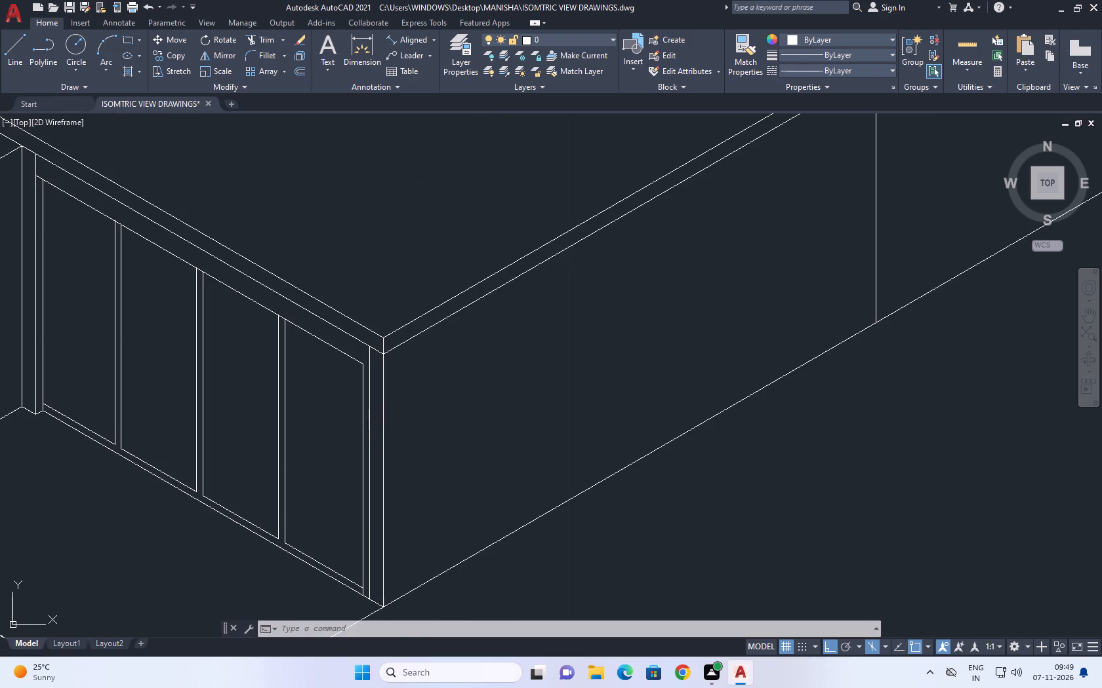
pyautogui.click(180, 54)
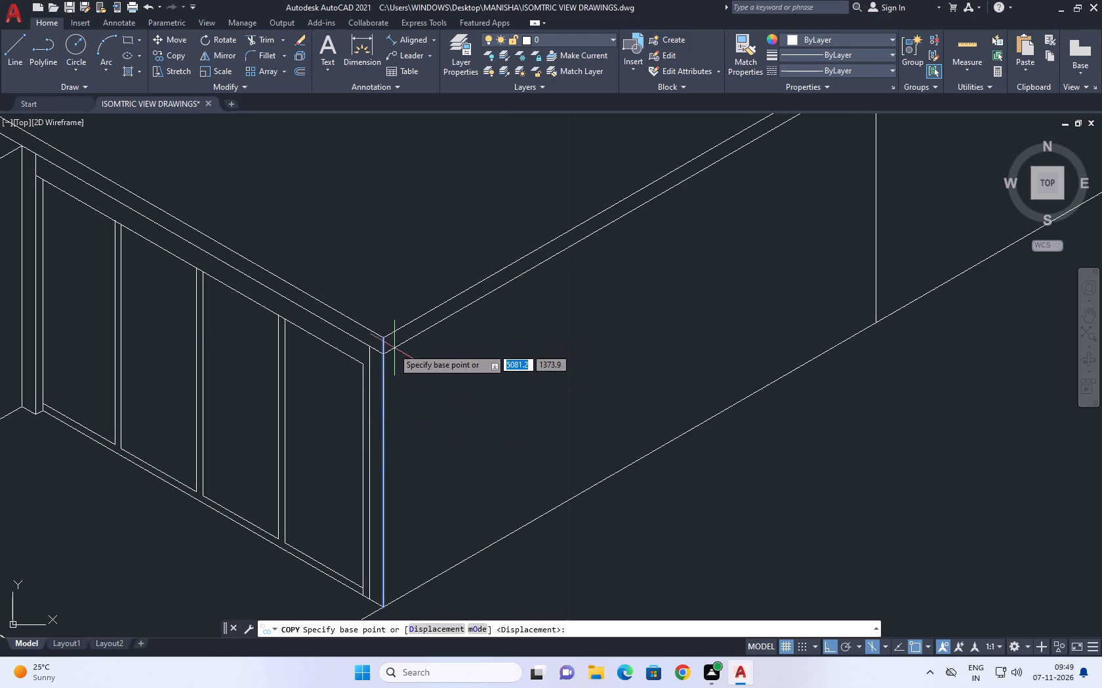
pyautogui.click(385, 337)
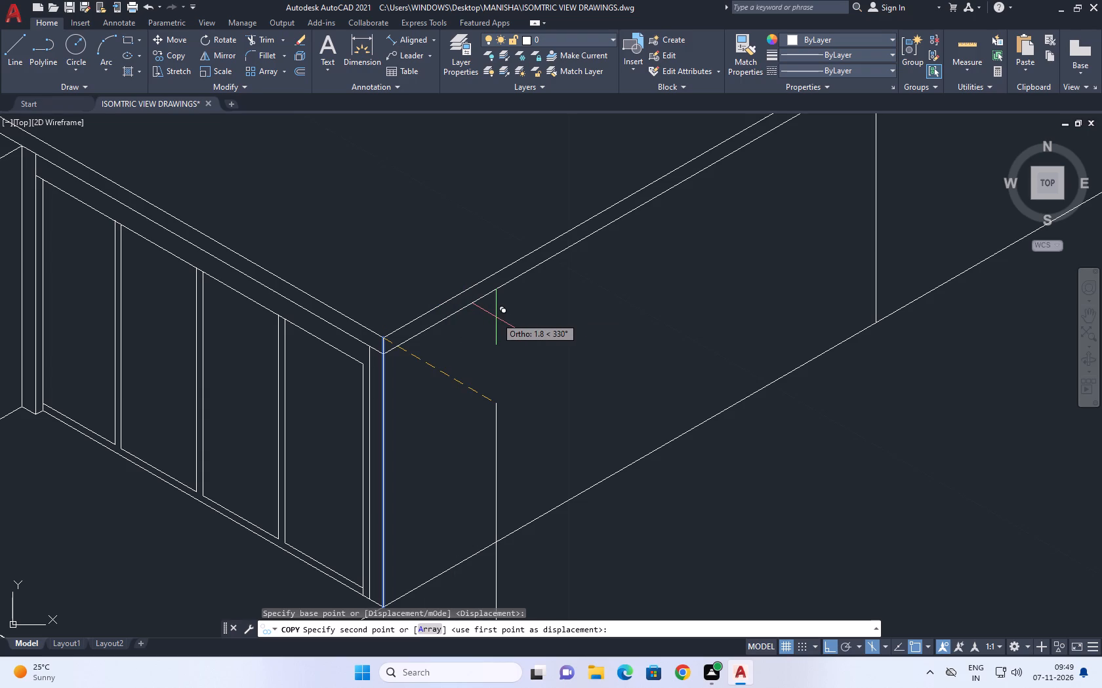
pyautogui.press('F5')
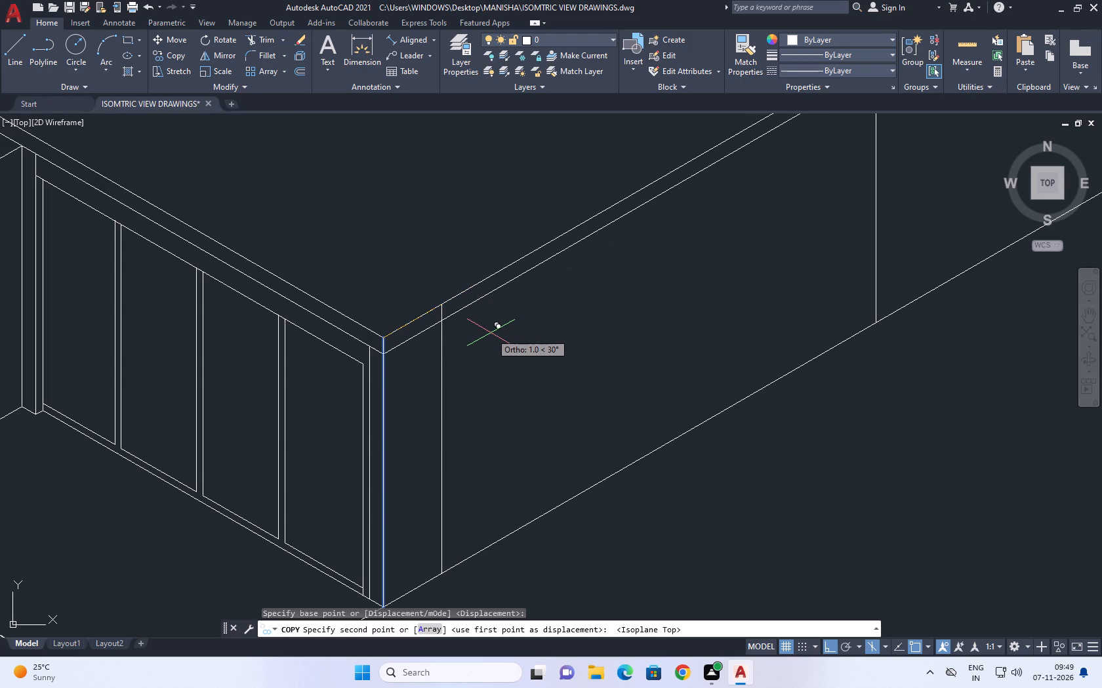
pyautogui.press('1')
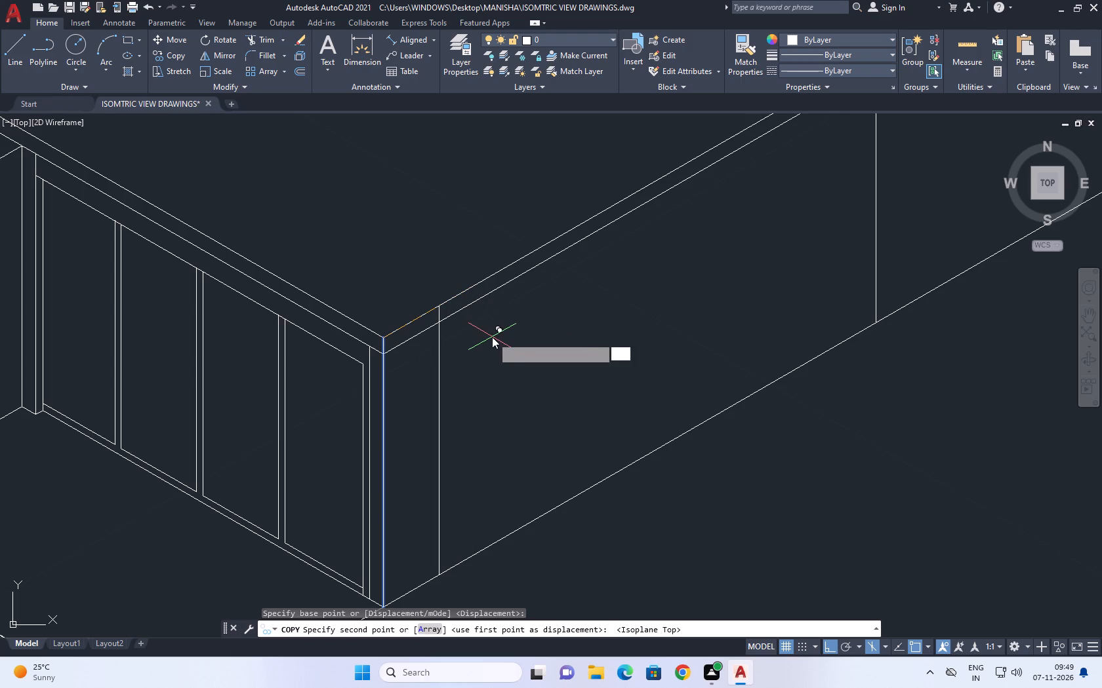
pyautogui.press('Return')
pyautogui.rightClick(512, 338)
pyautogui.click(544, 356)
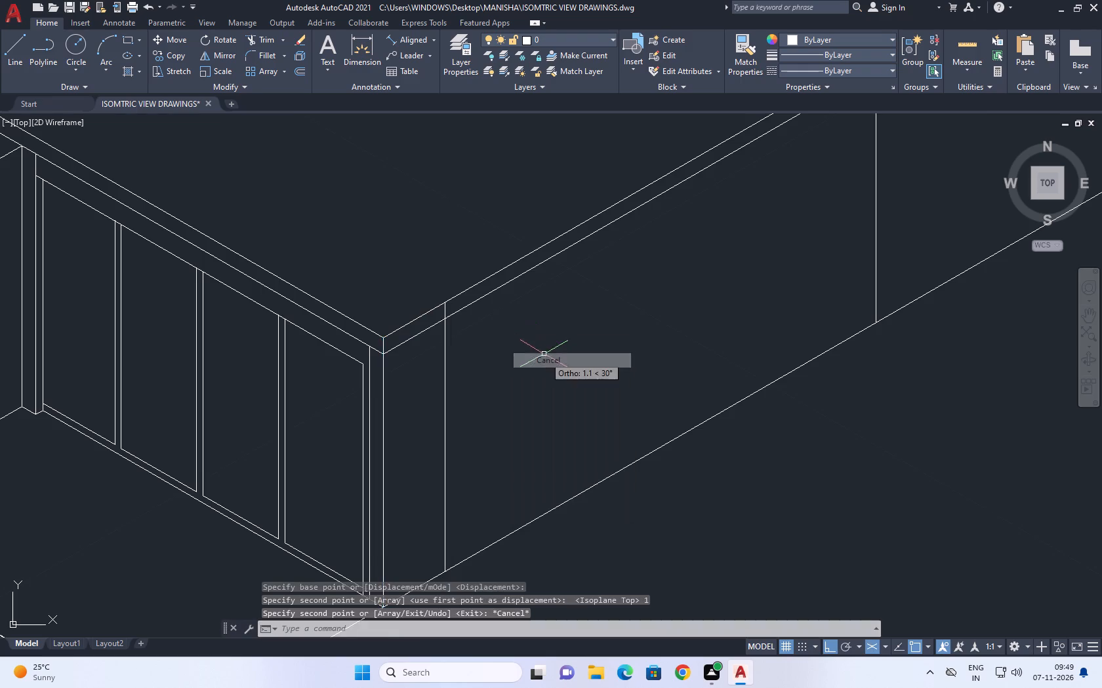
# Copy the lower line of the side wall's top band 0.3 straight down in the right isoplane.
pyautogui.scroll(-2, 543, 353)
pyautogui.moveTo(596, 335); pyautogui.dragTo(491, 394, button='middle')
pyautogui.scroll(-1, 494, 396)
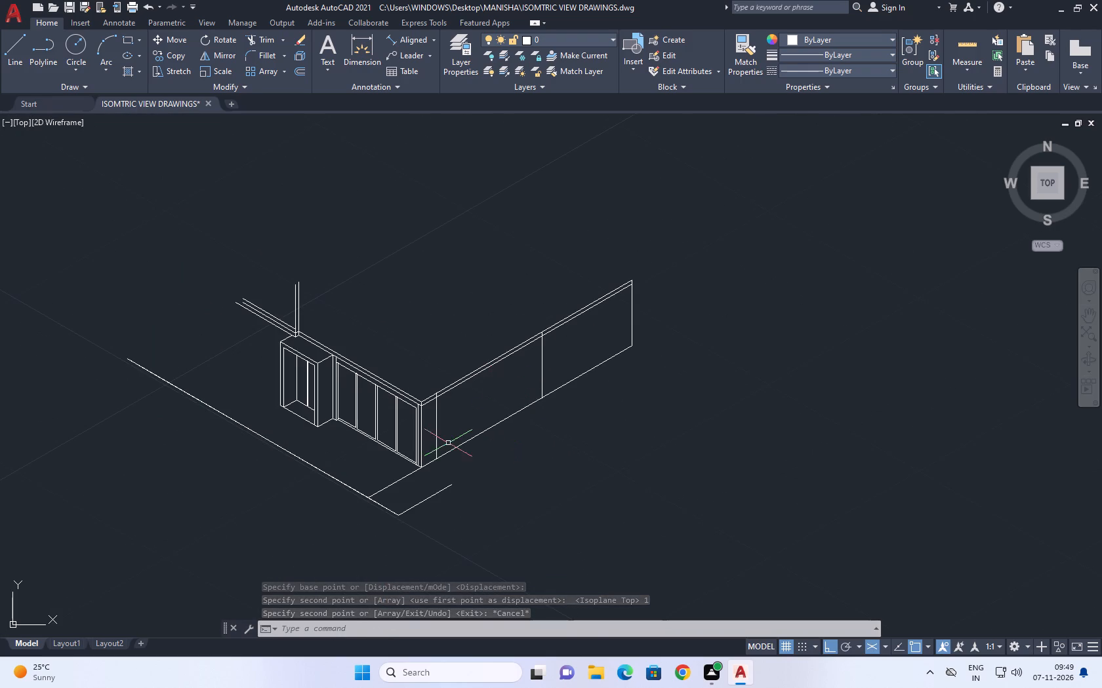
pyautogui.scroll(2, 445, 438)
pyautogui.moveTo(385, 369); pyautogui.dragTo(387, 427, button='middle')
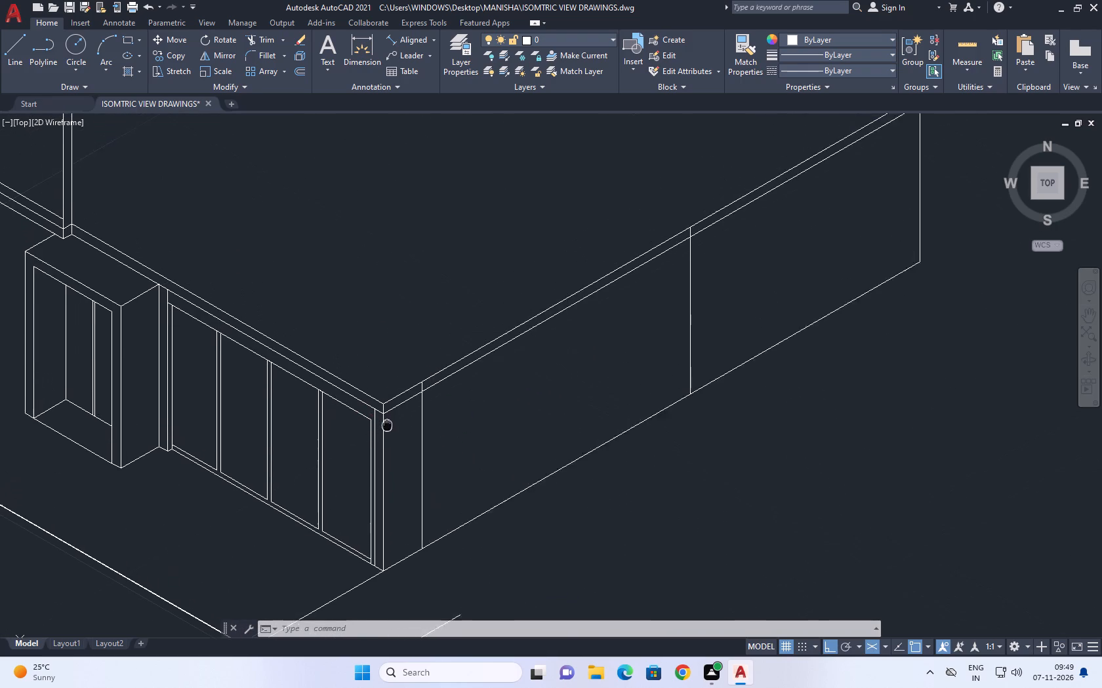
pyautogui.moveTo(387, 427); pyautogui.dragTo(260, 457, button='middle')
pyautogui.scroll(1, 264, 457)
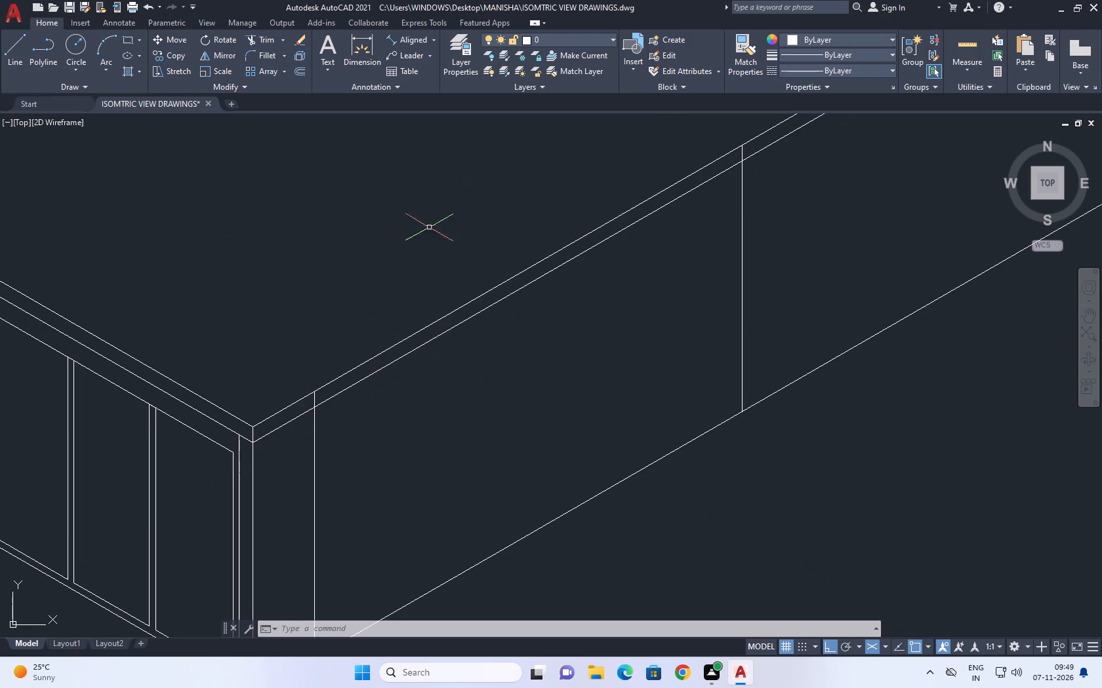
pyautogui.click(491, 304)
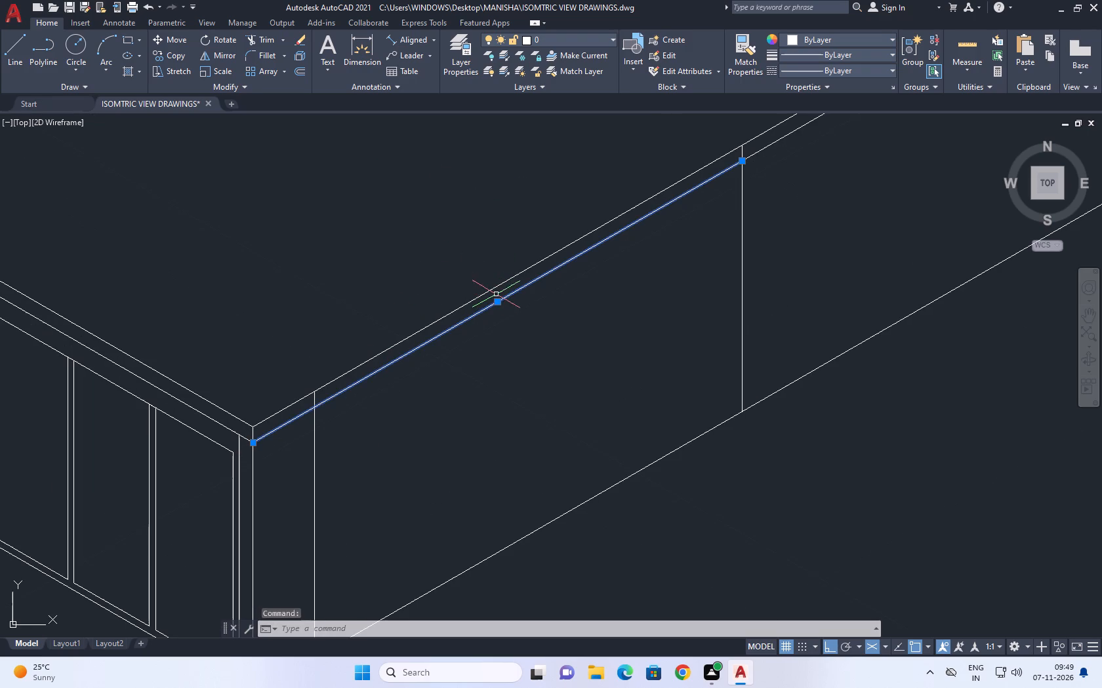
pyautogui.click(223, 59)
pyautogui.click(178, 58)
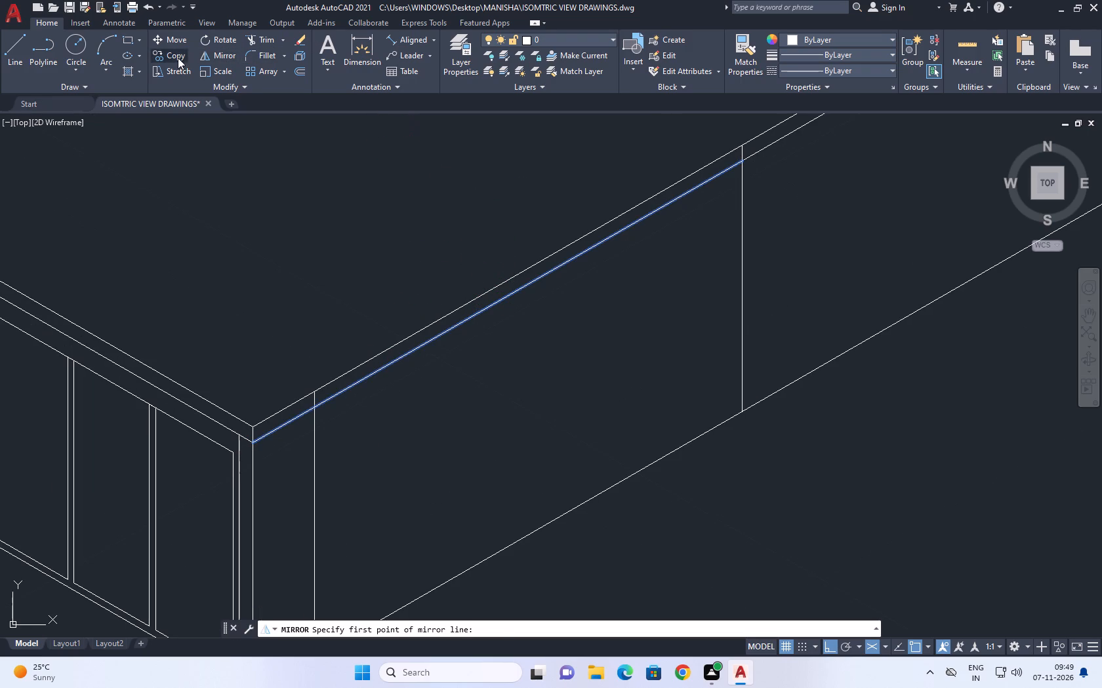
pyautogui.click(414, 351)
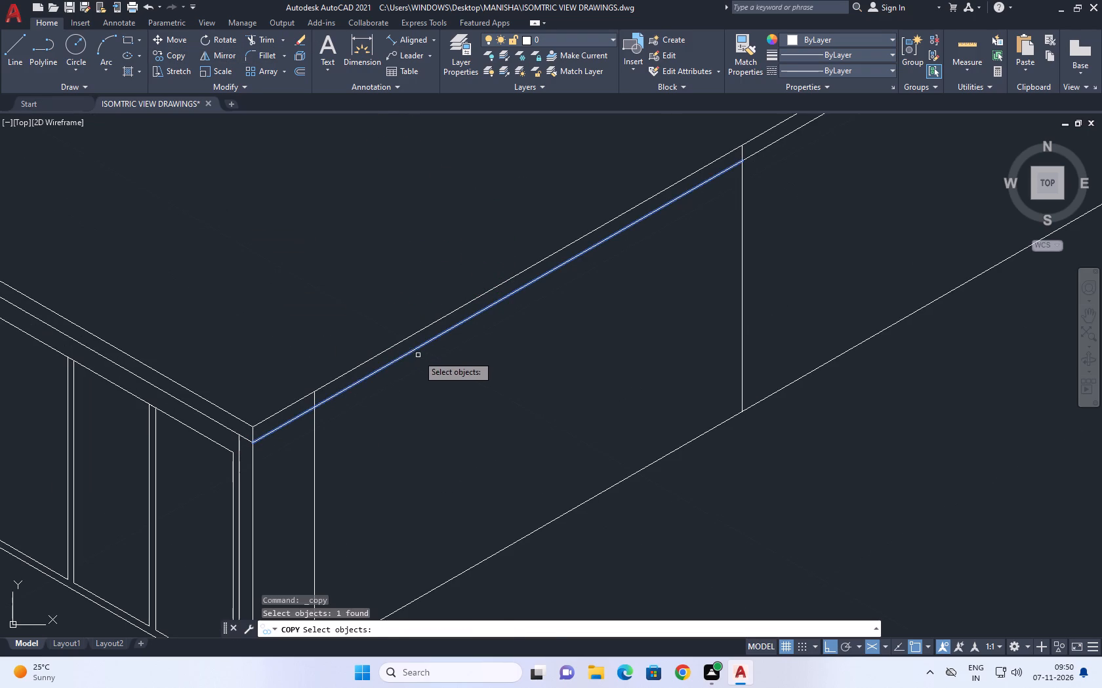
pyautogui.rightClick(420, 354)
pyautogui.click(426, 347)
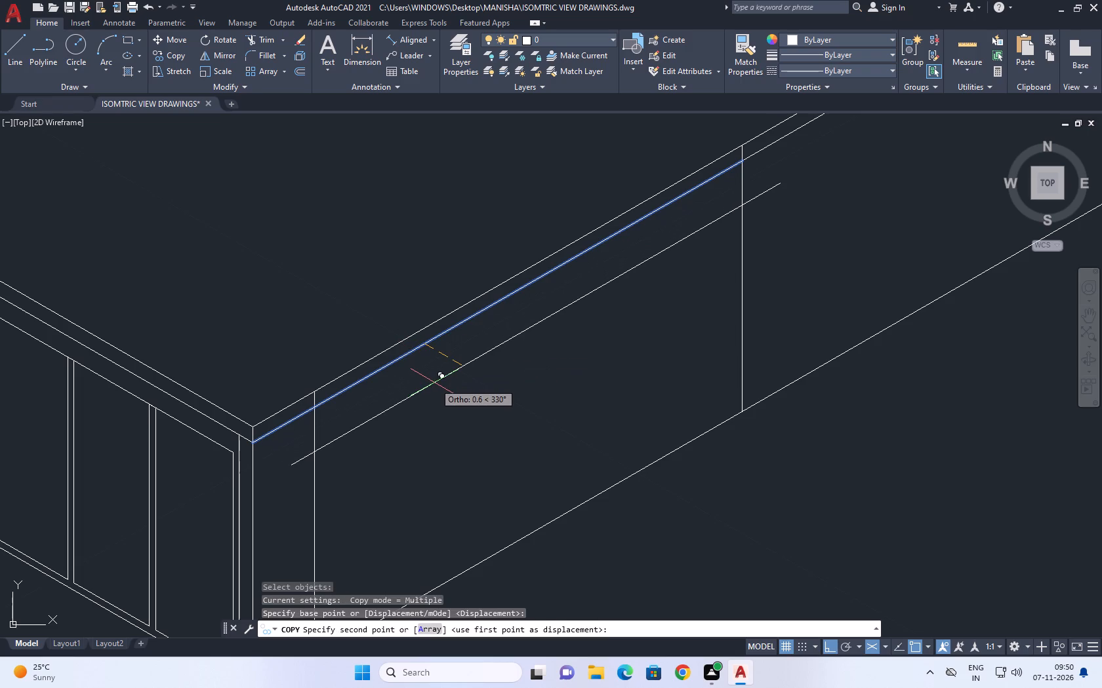
pyautogui.press('F5')
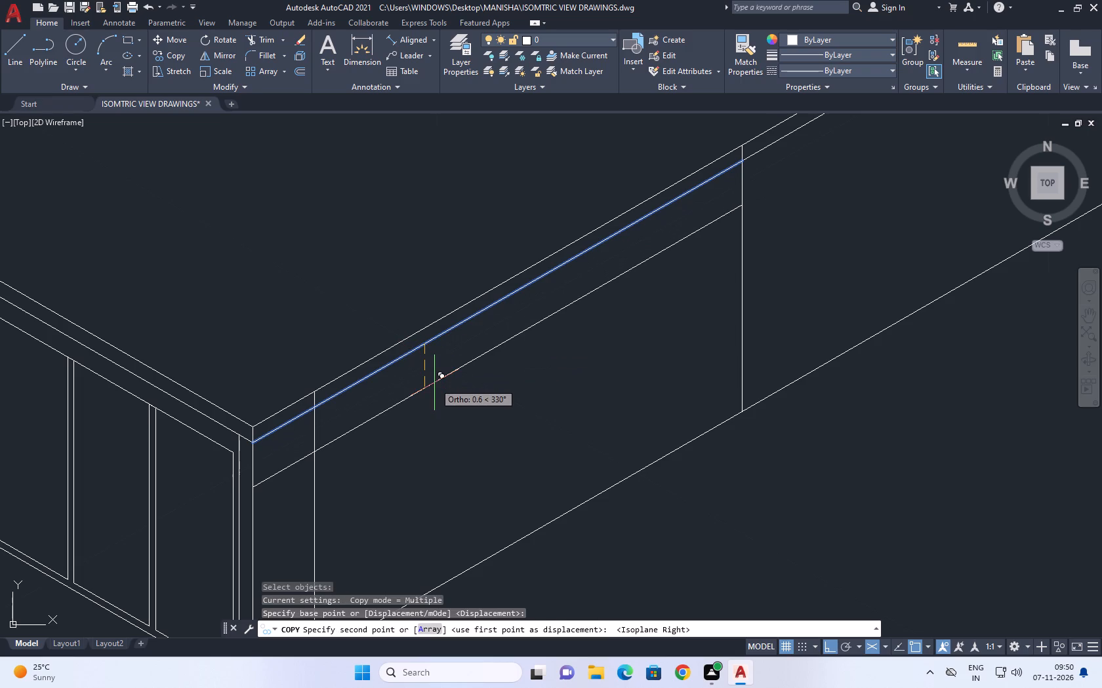
pyautogui.write('0.0')
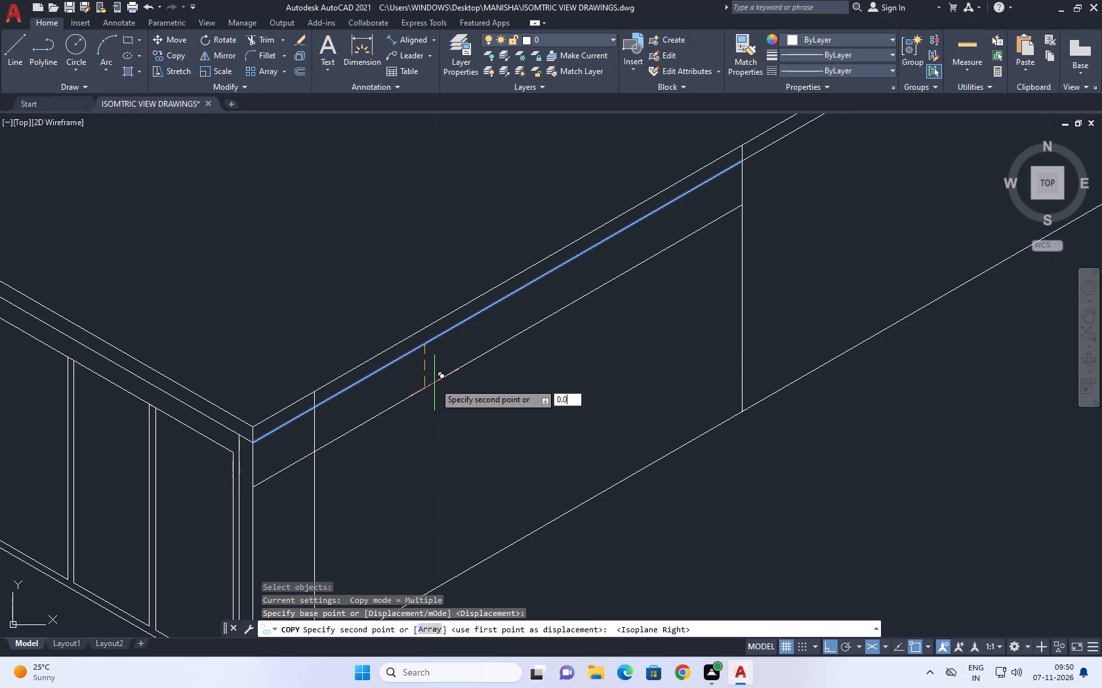
pyautogui.press('BackSpace')
pyautogui.press('BackSpace')
pyautogui.press('BackSpace')
pyautogui.press('0')
pyautogui.press('3')
pyautogui.press('BackSpace')
pyautogui.write('.3')
pyautogui.press('Return')
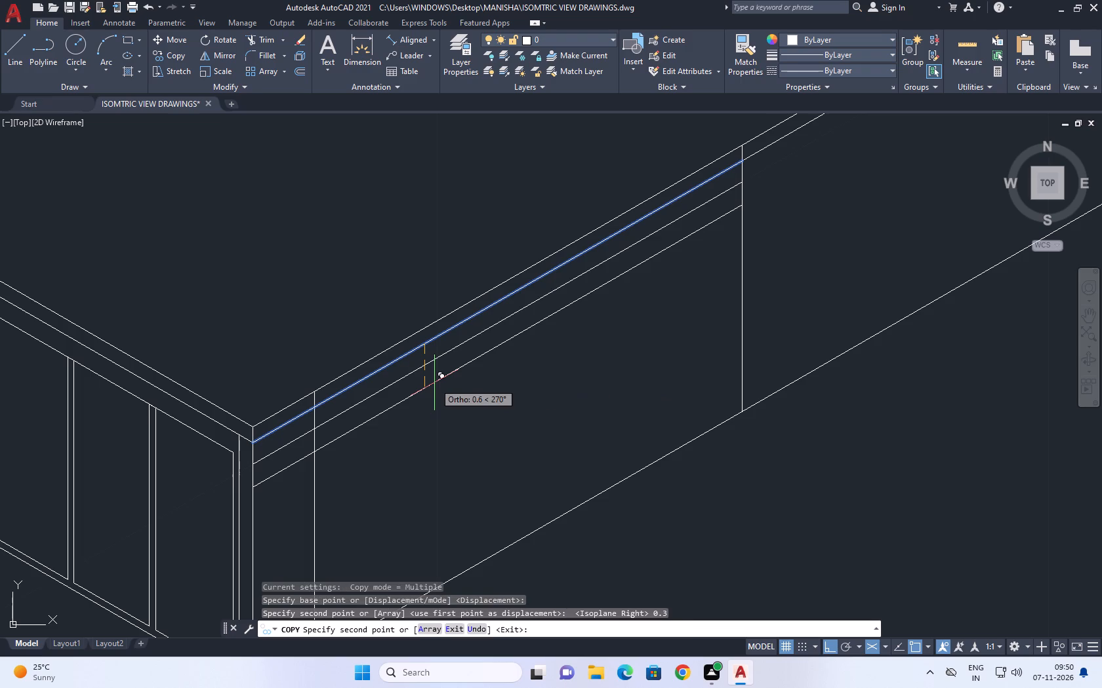
pyautogui.rightClick(397, 229)
pyautogui.click(453, 246)
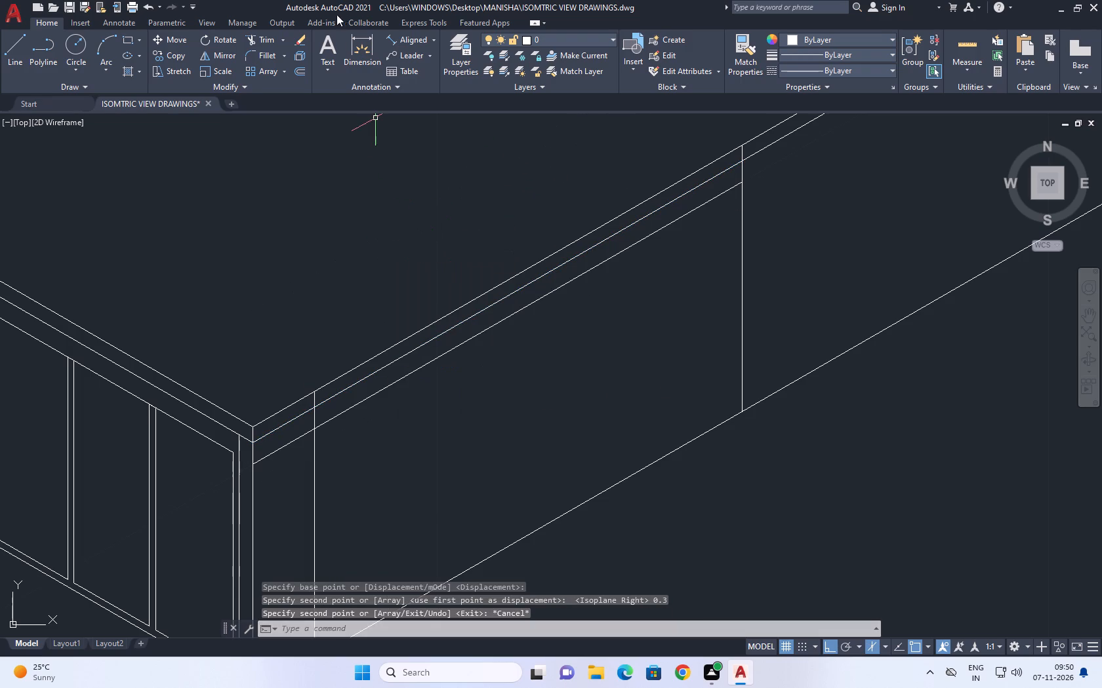
# Trim the side-wall opening's head line between the wall corner and near vertical, and trim both verticals within the top band.
pyautogui.click(258, 41)
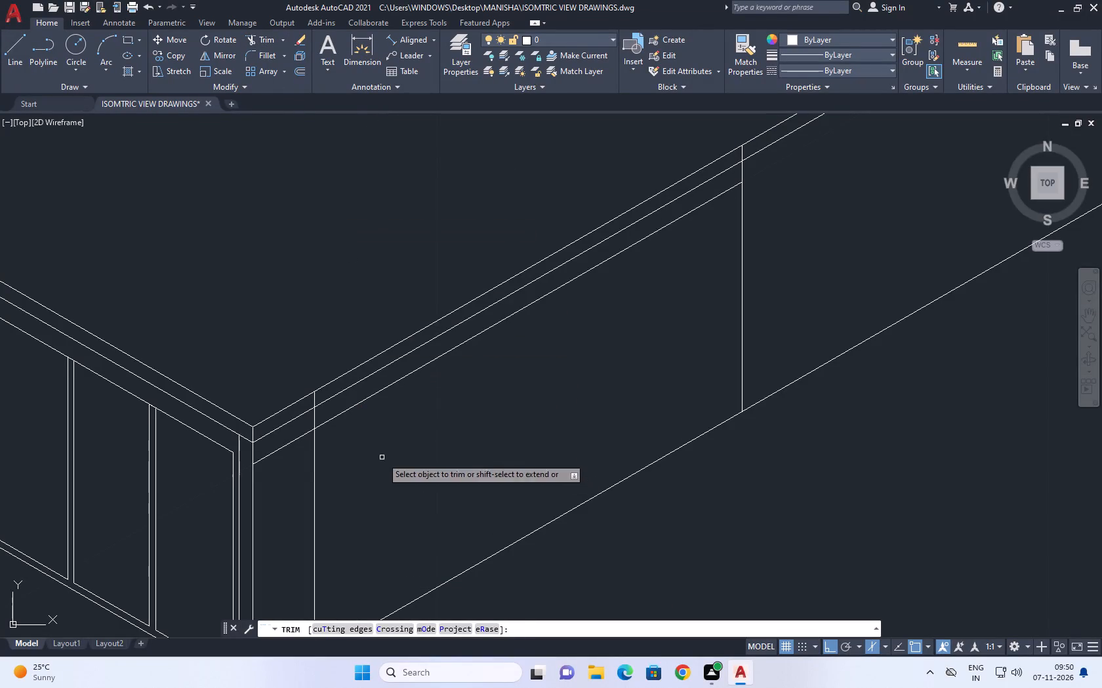
pyautogui.click(286, 442)
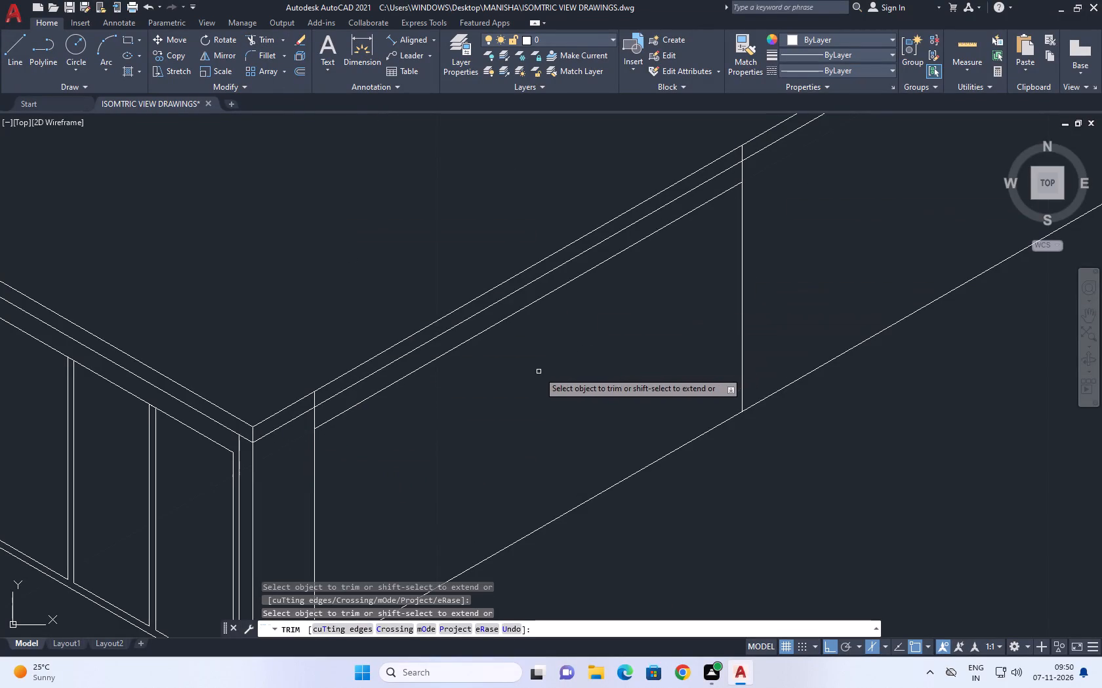
pyautogui.moveTo(538, 373); pyautogui.dragTo(546, 398, button='middle')
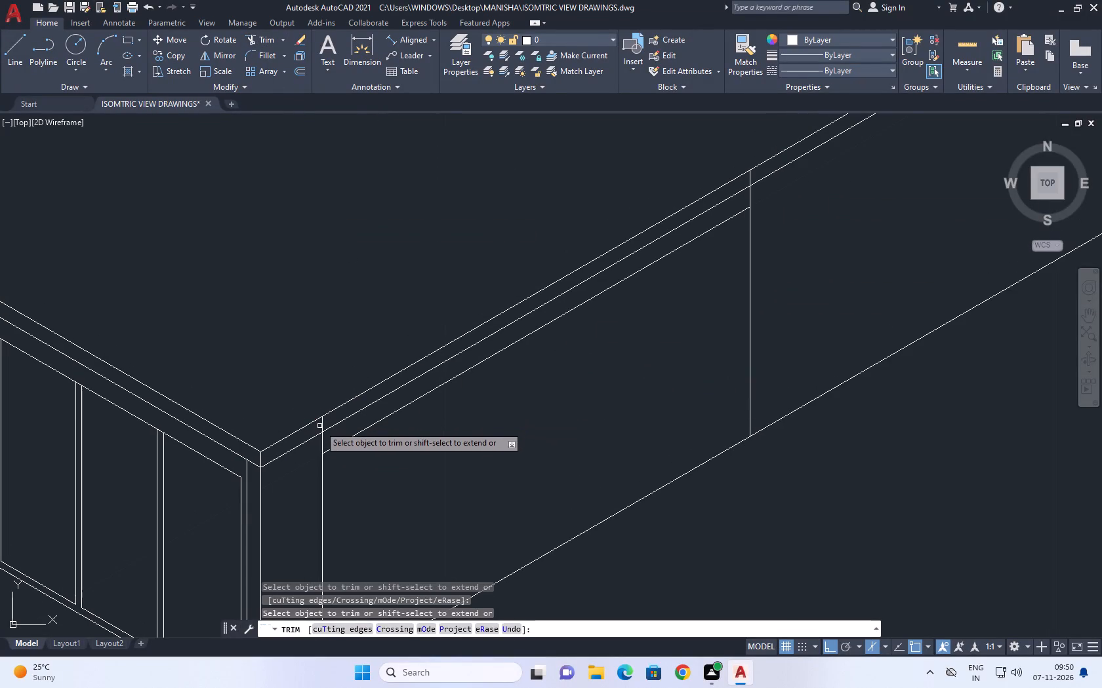
pyautogui.click(320, 426)
pyautogui.moveTo(761, 190); pyautogui.dragTo(696, 248, button='middle')
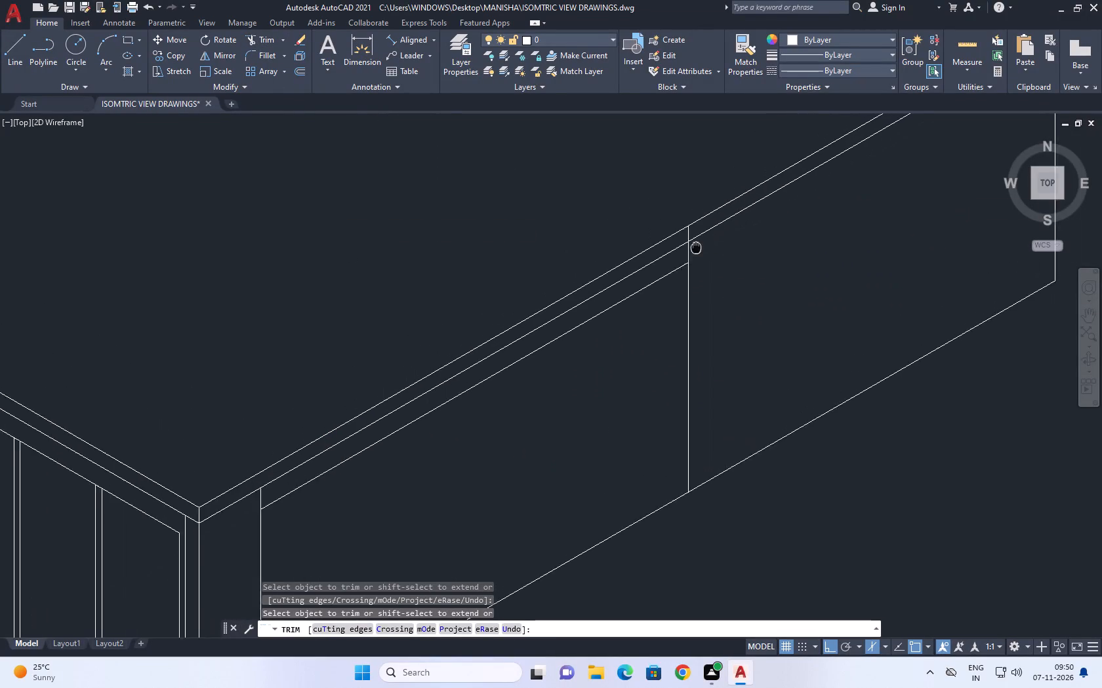
pyautogui.moveTo(696, 248); pyautogui.dragTo(582, 275, button='middle')
pyautogui.scroll(2, 579, 273)
pyautogui.click(566, 246)
pyautogui.click(531, 263)
pyautogui.rightClick(645, 290)
pyautogui.click(685, 303)
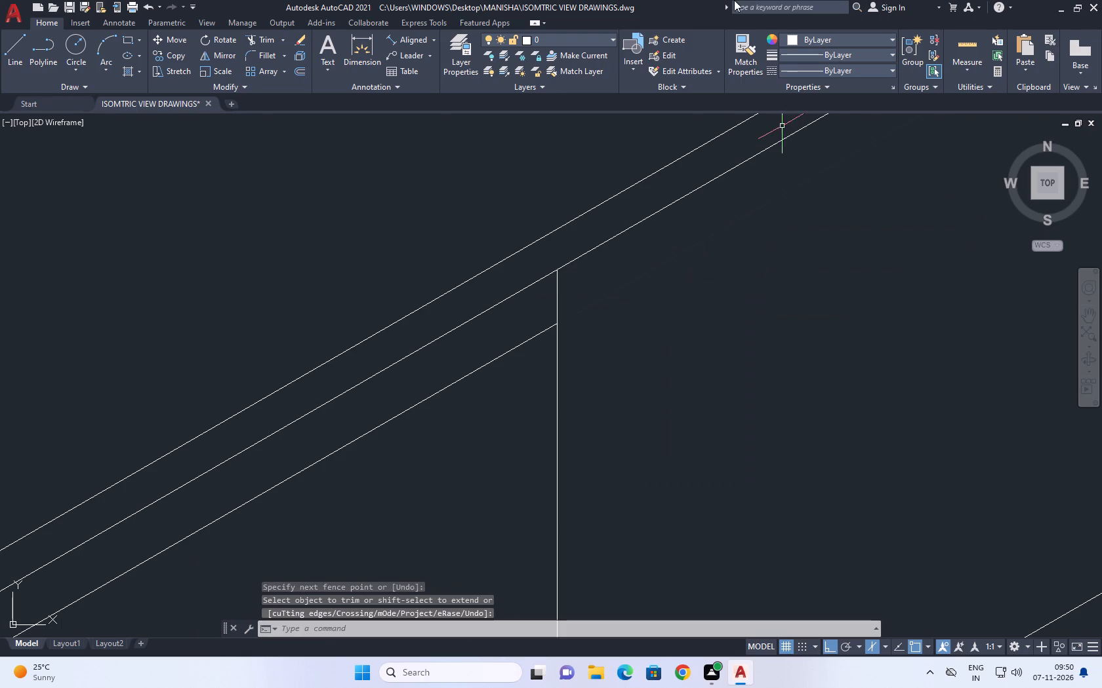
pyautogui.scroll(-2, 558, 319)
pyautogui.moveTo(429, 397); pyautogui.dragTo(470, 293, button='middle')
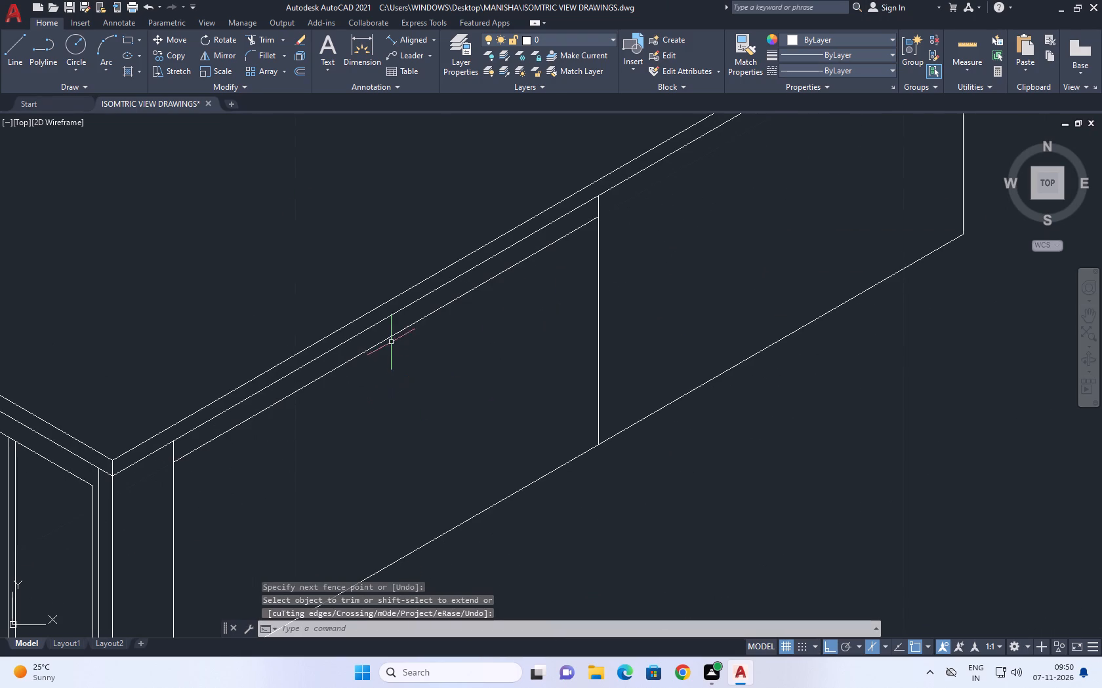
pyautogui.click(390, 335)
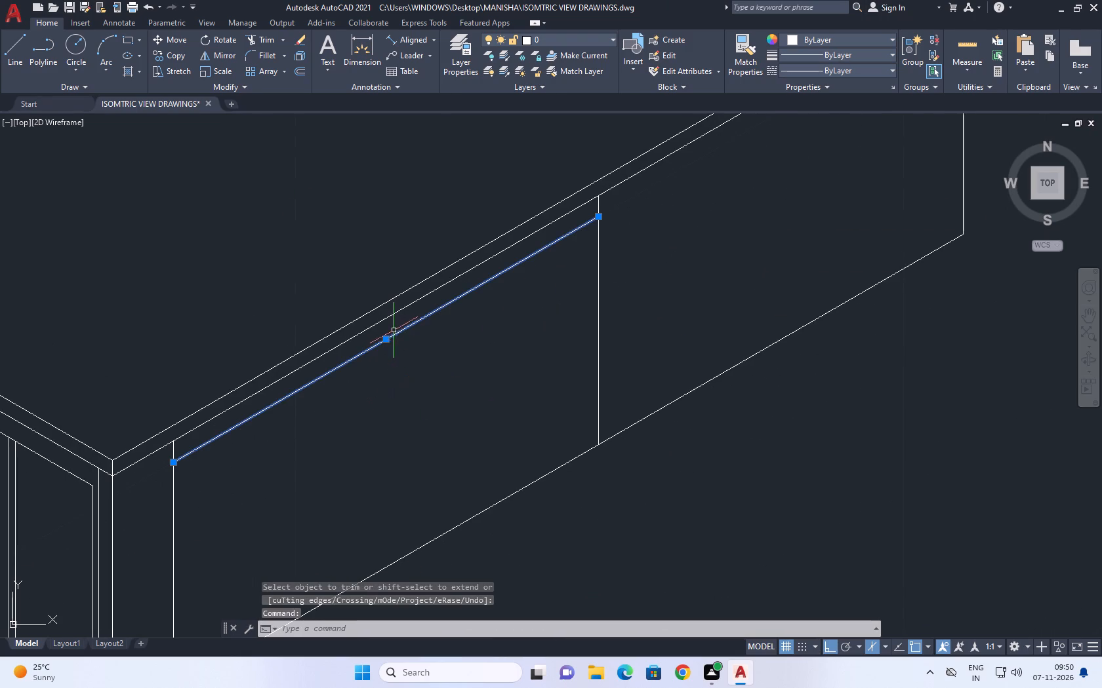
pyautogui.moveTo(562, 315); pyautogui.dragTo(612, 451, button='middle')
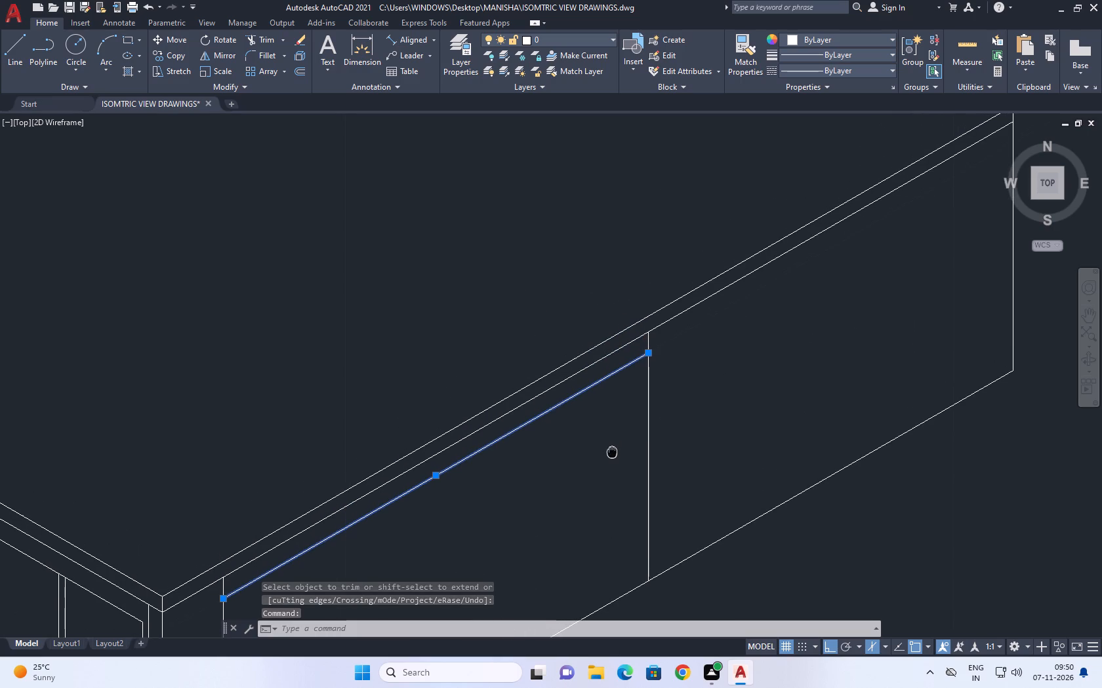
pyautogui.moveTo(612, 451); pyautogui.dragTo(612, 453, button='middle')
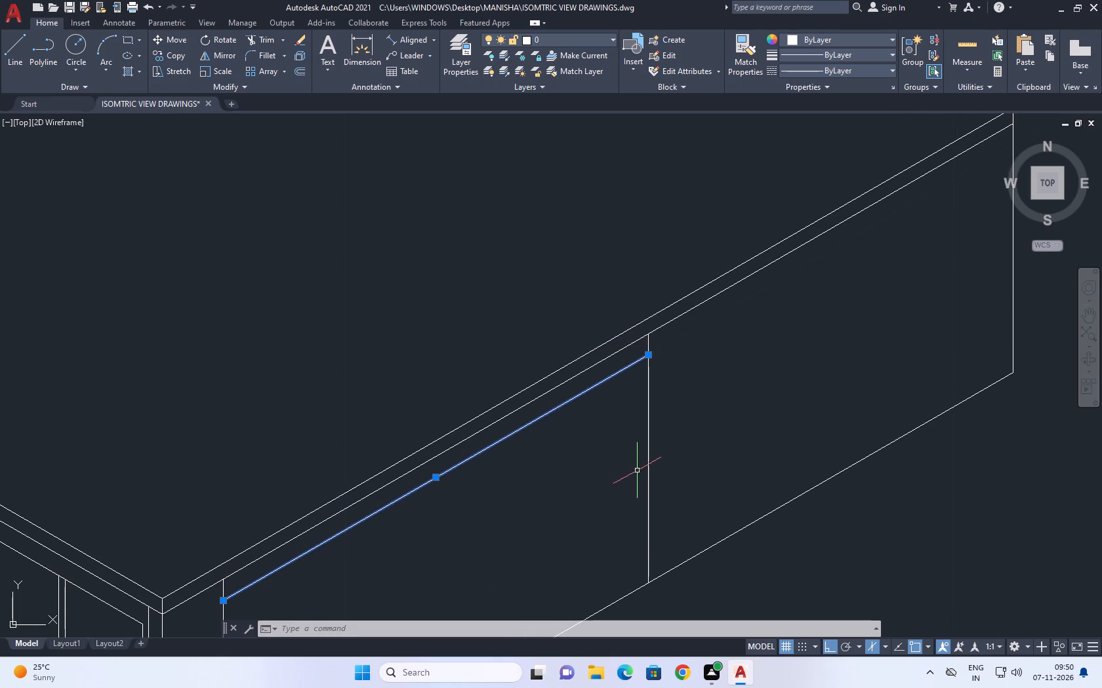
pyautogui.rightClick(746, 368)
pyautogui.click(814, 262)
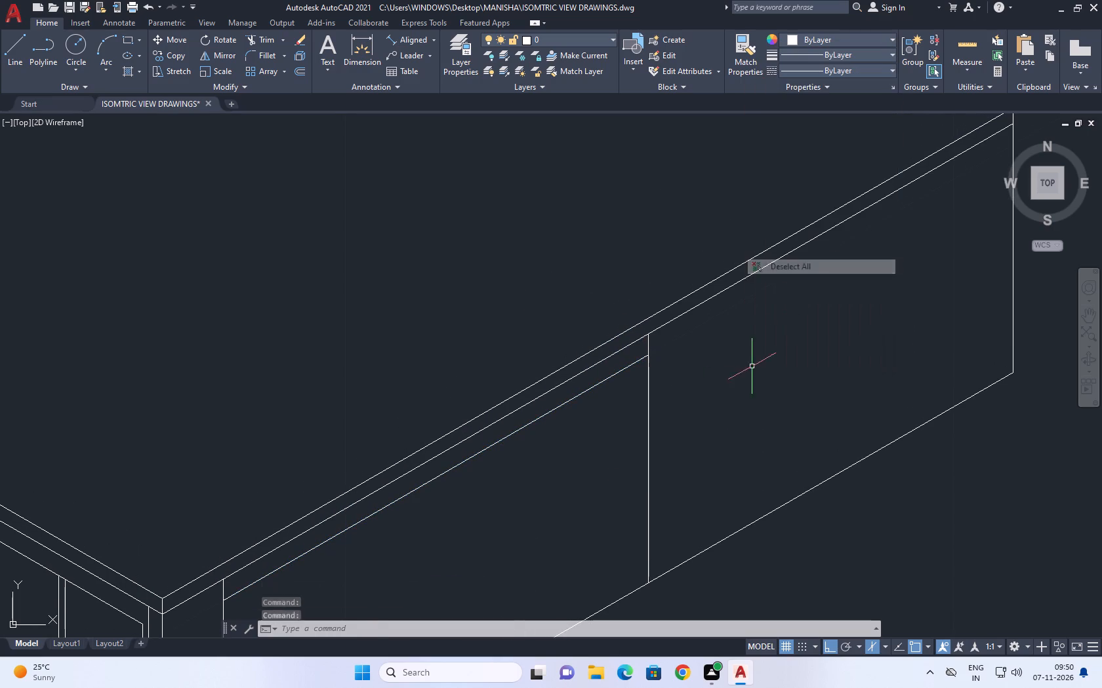
# Copy the opening's far vertical line 0.226 back into the wall depth in the left isoplane.
pyautogui.moveTo(722, 406); pyautogui.dragTo(712, 411)
pyautogui.click(594, 438)
pyautogui.click(184, 60)
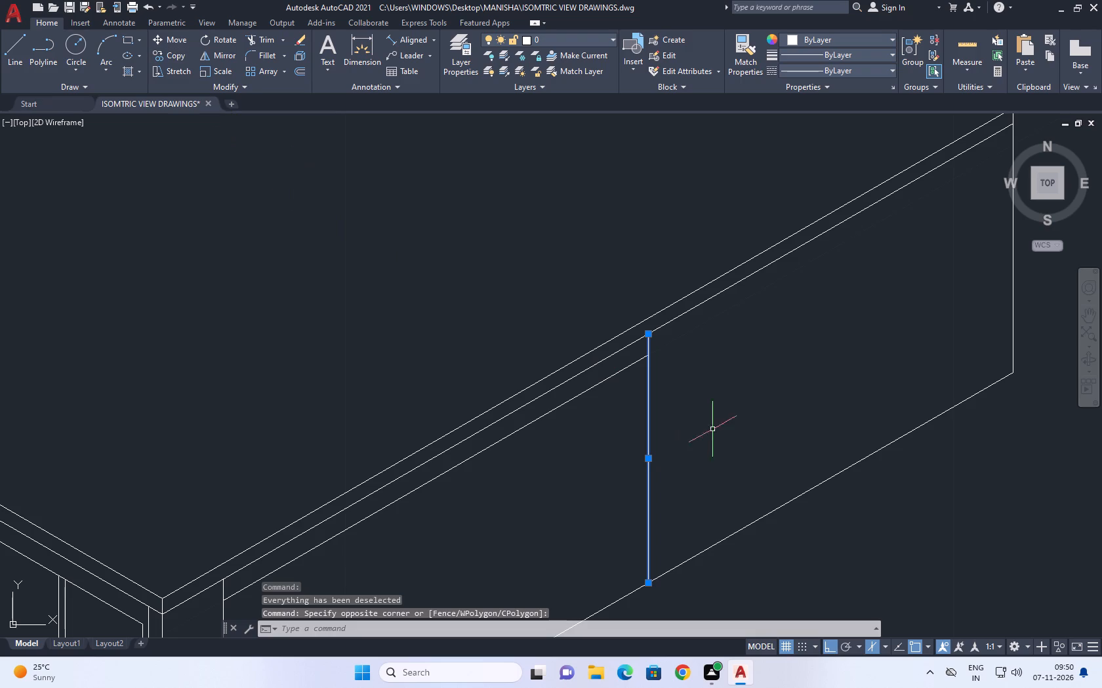
pyautogui.click(180, 52)
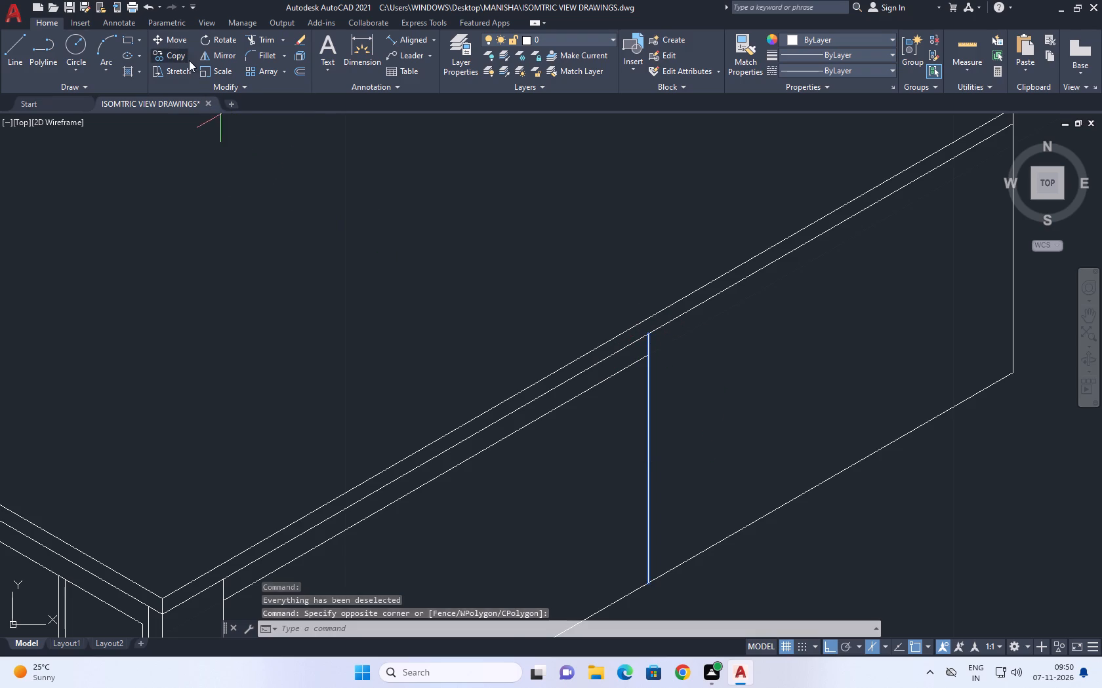
pyautogui.click(647, 332)
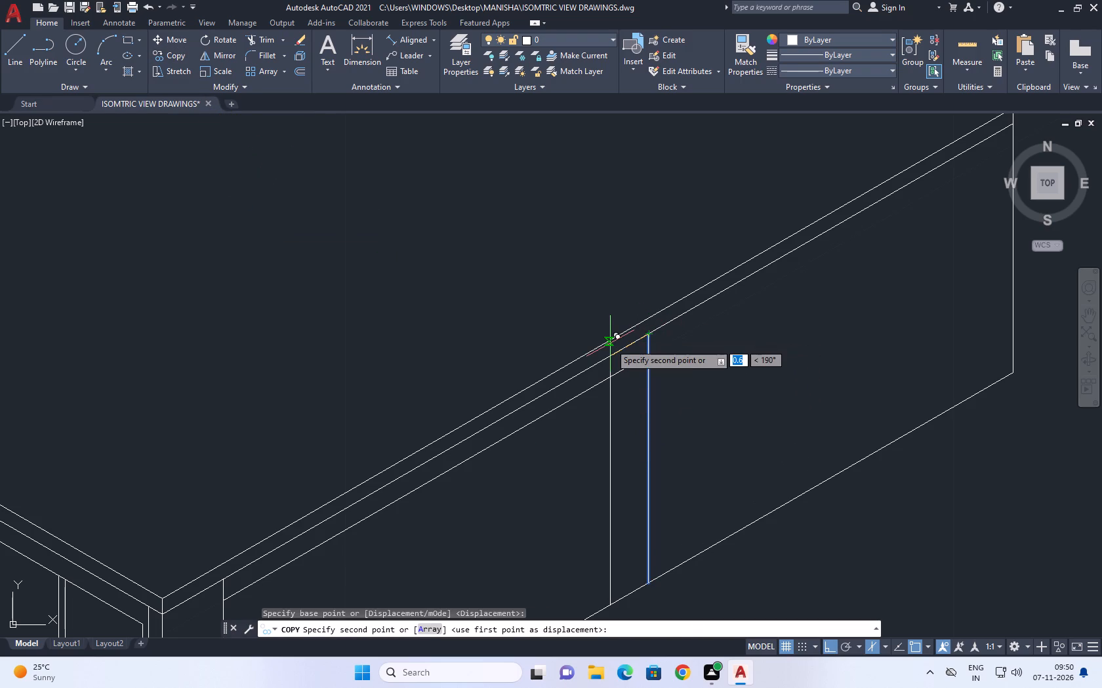
pyautogui.press('F5')
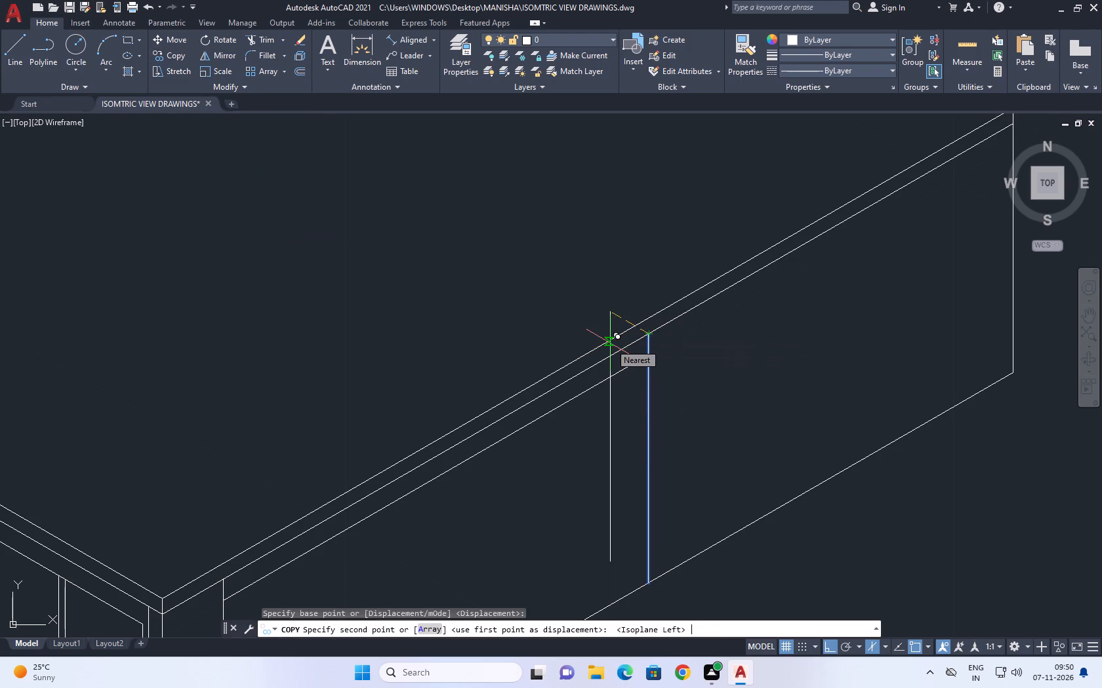
pyautogui.write('0.1')
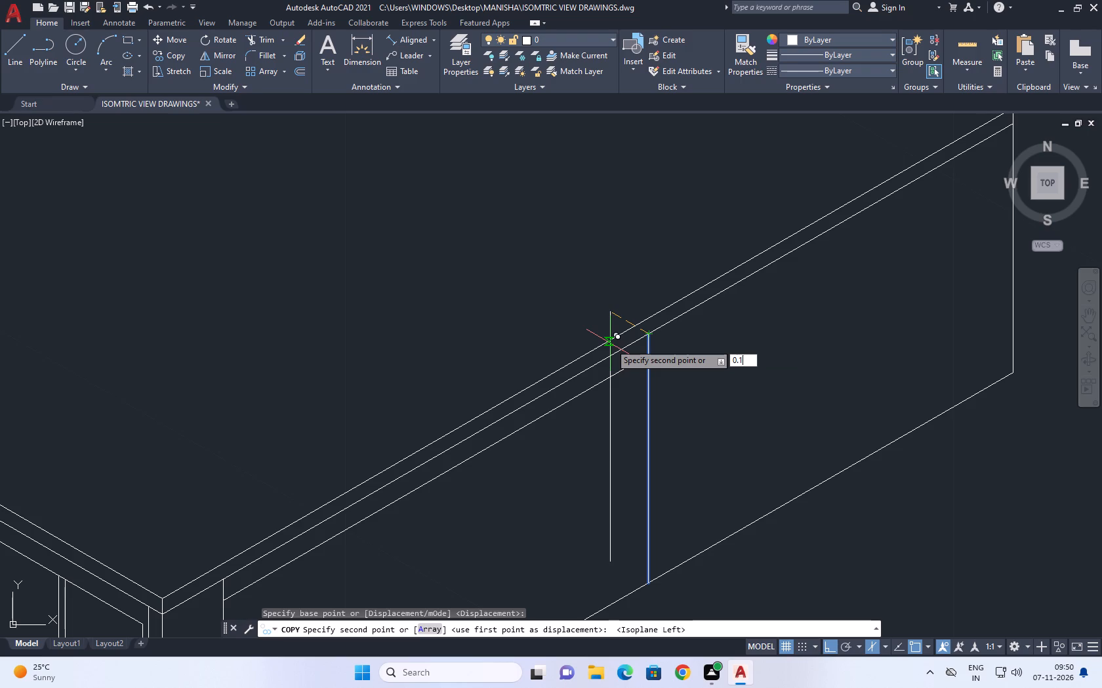
pyautogui.press('BackSpace')
pyautogui.write('226')
pyautogui.press('Return')
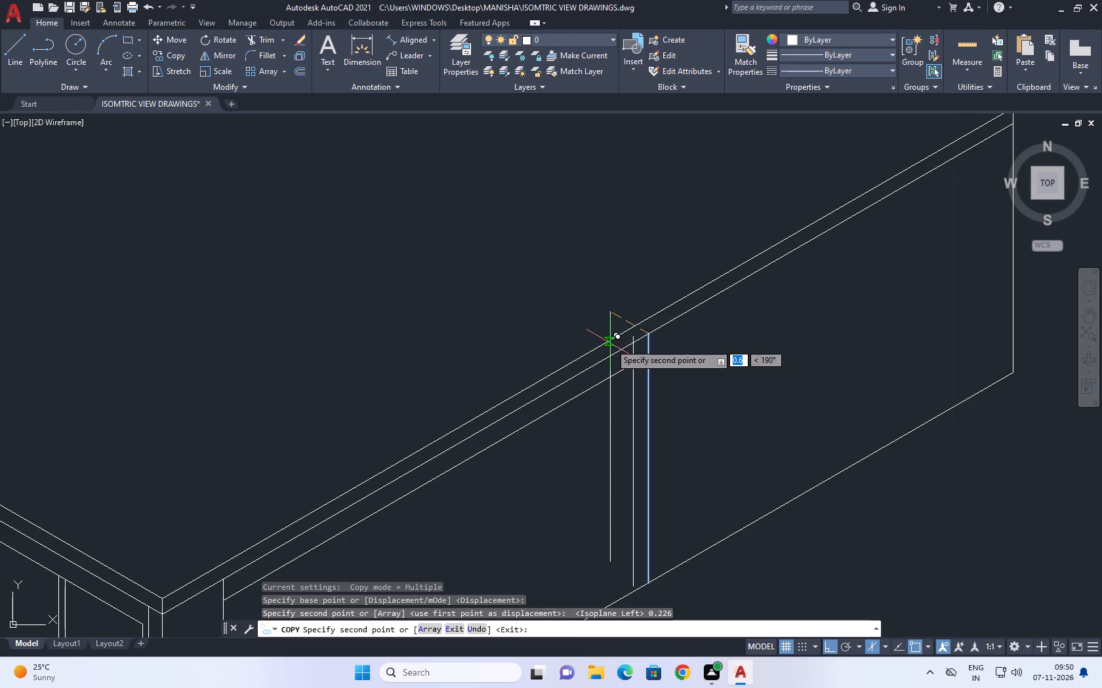
pyautogui.rightClick(586, 292)
pyautogui.click(628, 317)
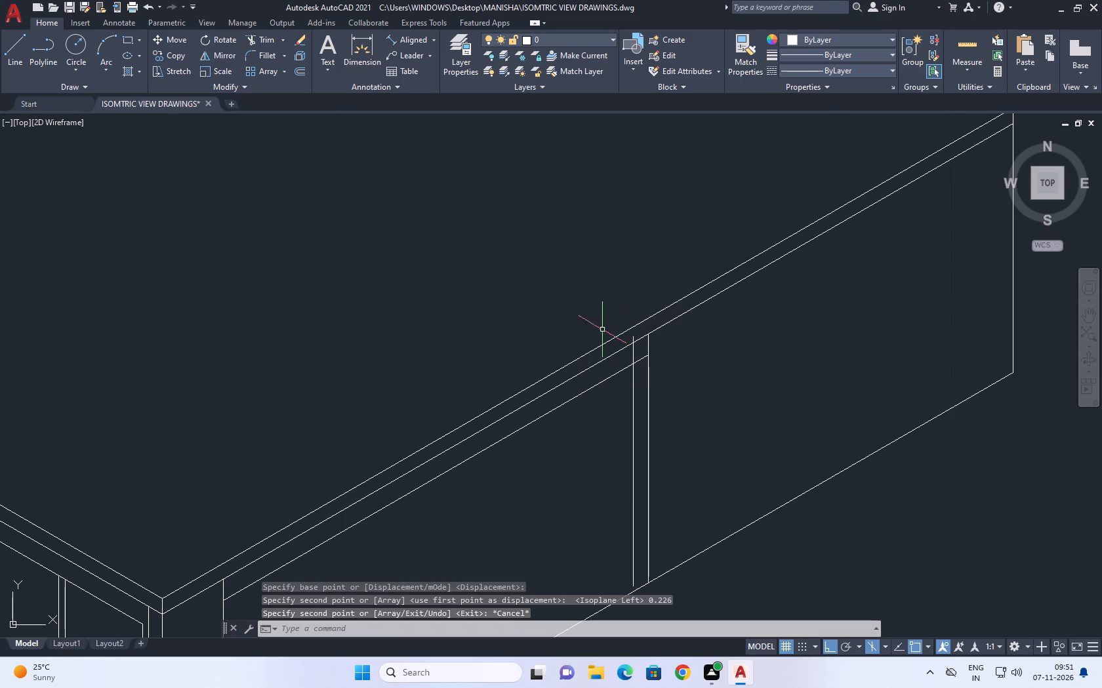
# Trim the copied vertical above the opening's head line and the head line between the two far verticals.
pyautogui.moveTo(632, 380); pyautogui.dragTo(626, 354, button='middle')
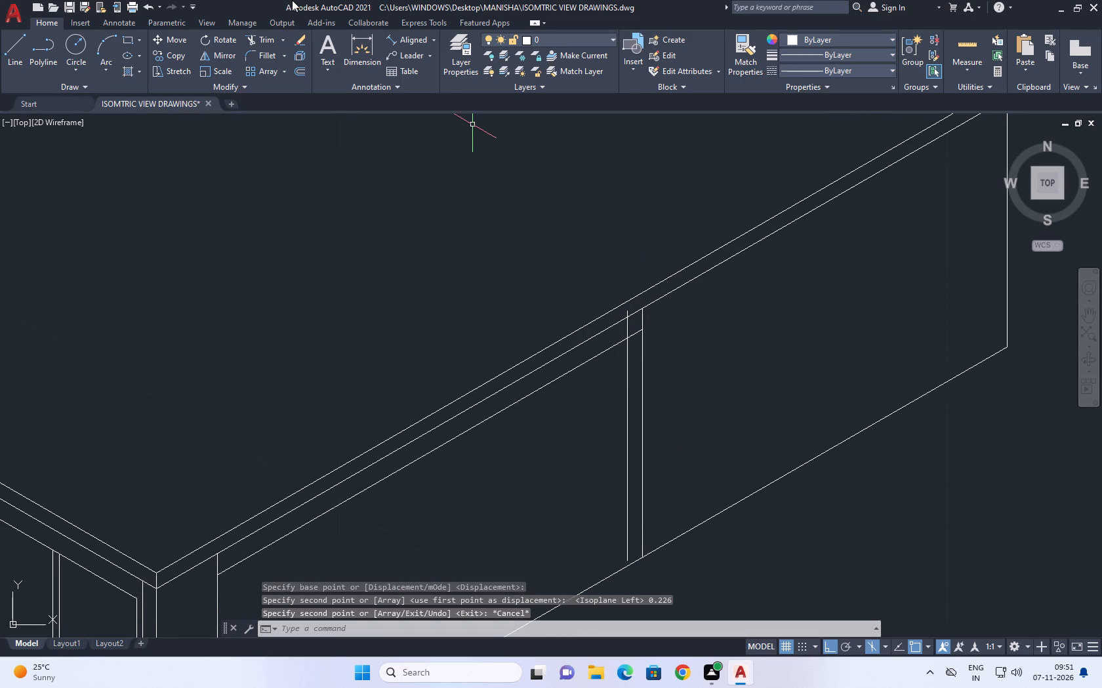
pyautogui.click(266, 41)
pyautogui.scroll(2, 671, 349)
pyautogui.scroll(1, 565, 269)
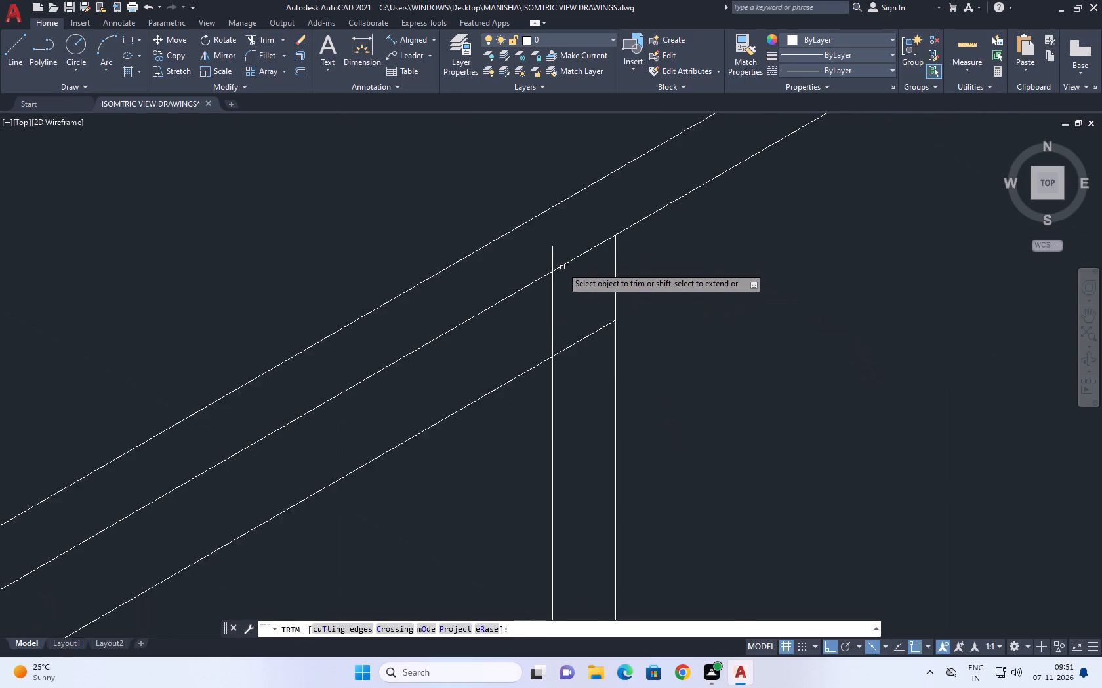
pyautogui.scroll(1, 561, 267)
pyautogui.click(554, 247)
pyautogui.click(530, 255)
pyautogui.click(537, 330)
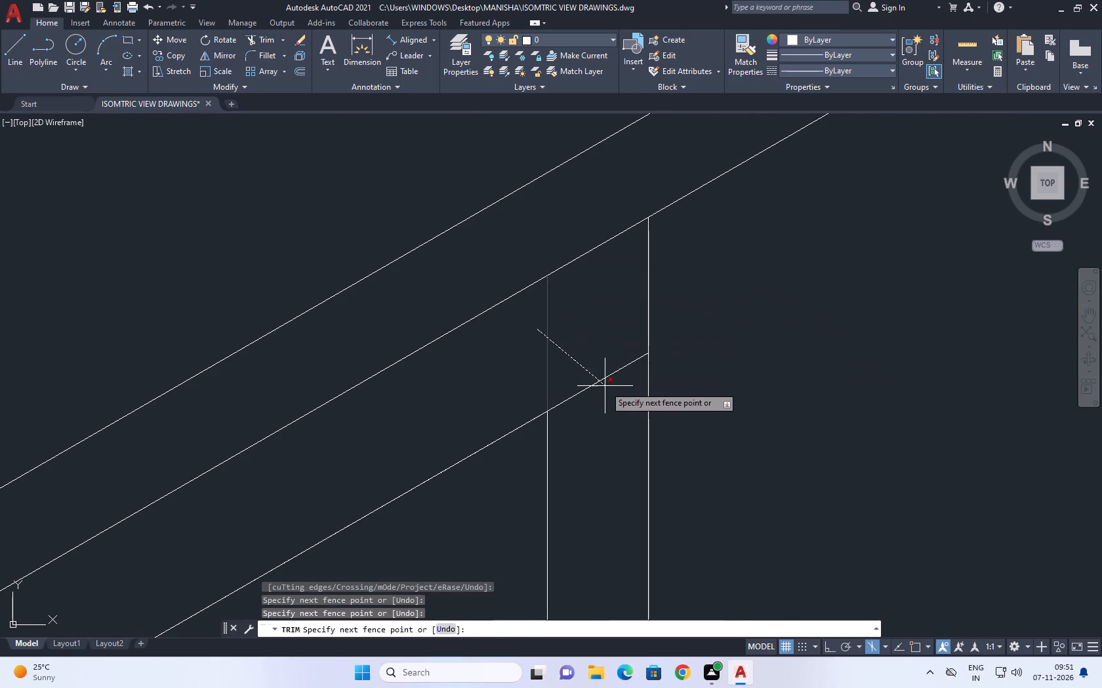
pyautogui.click(609, 391)
pyautogui.scroll(-5, 622, 364)
pyautogui.moveTo(662, 392); pyautogui.dragTo(620, 294, button='middle')
pyautogui.rightClick(656, 362)
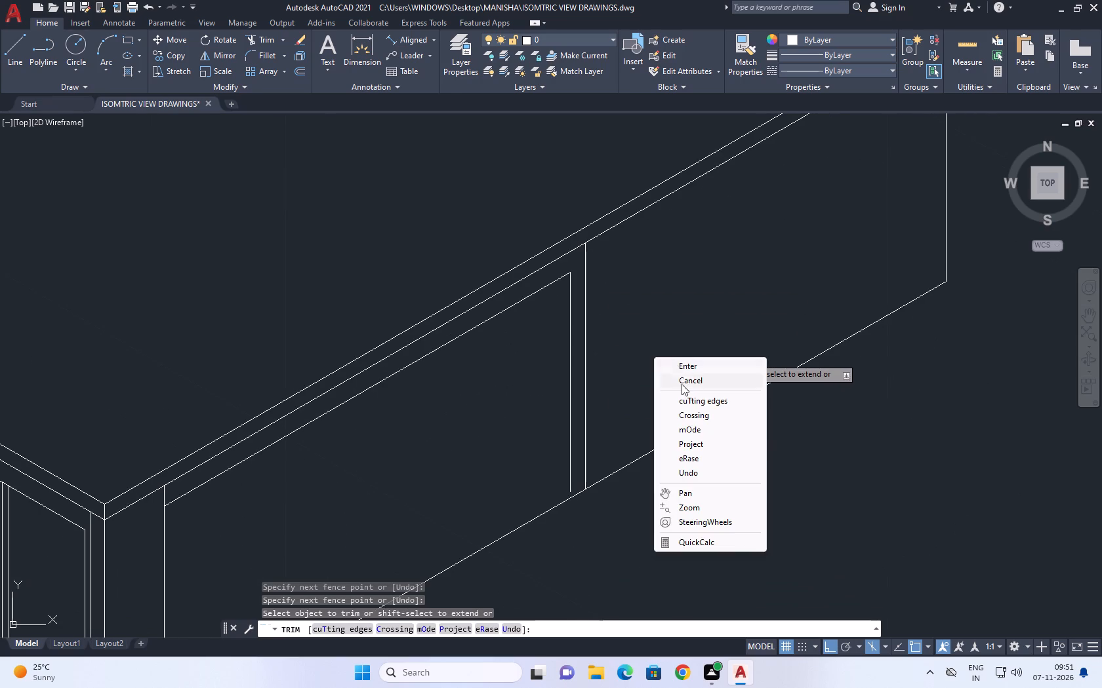
pyautogui.click(682, 385)
# Draw a left-isoplane line from the far vertical's bottom end back past the copied vertical.
pyautogui.click(180, 58)
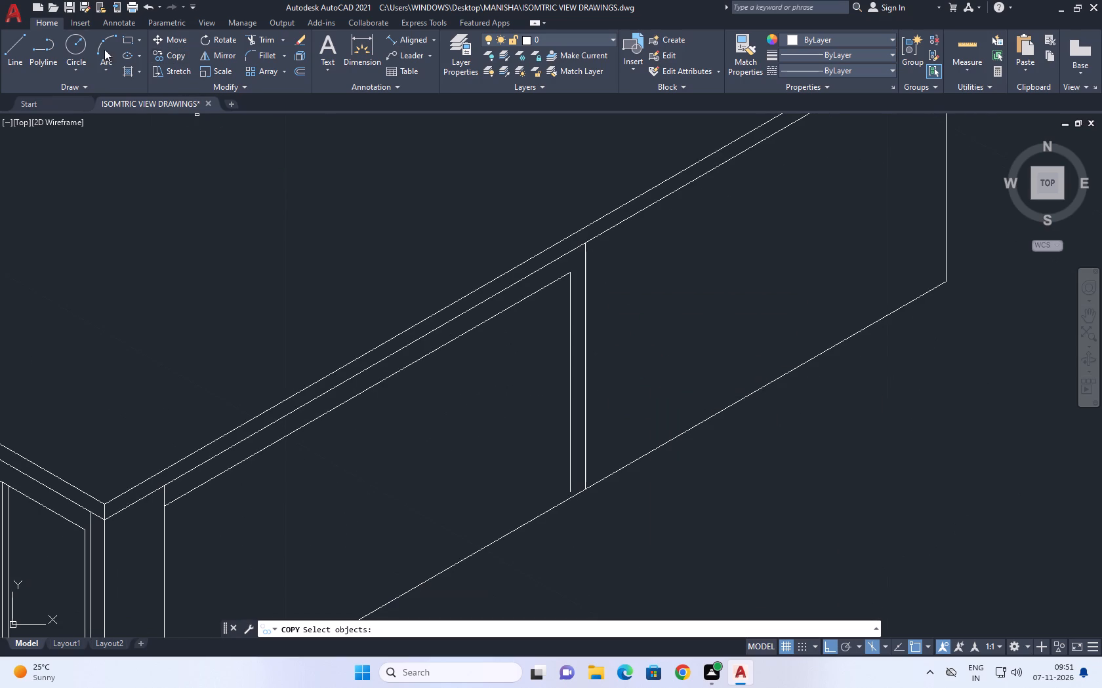
pyautogui.click(18, 56)
pyautogui.scroll(2, 628, 479)
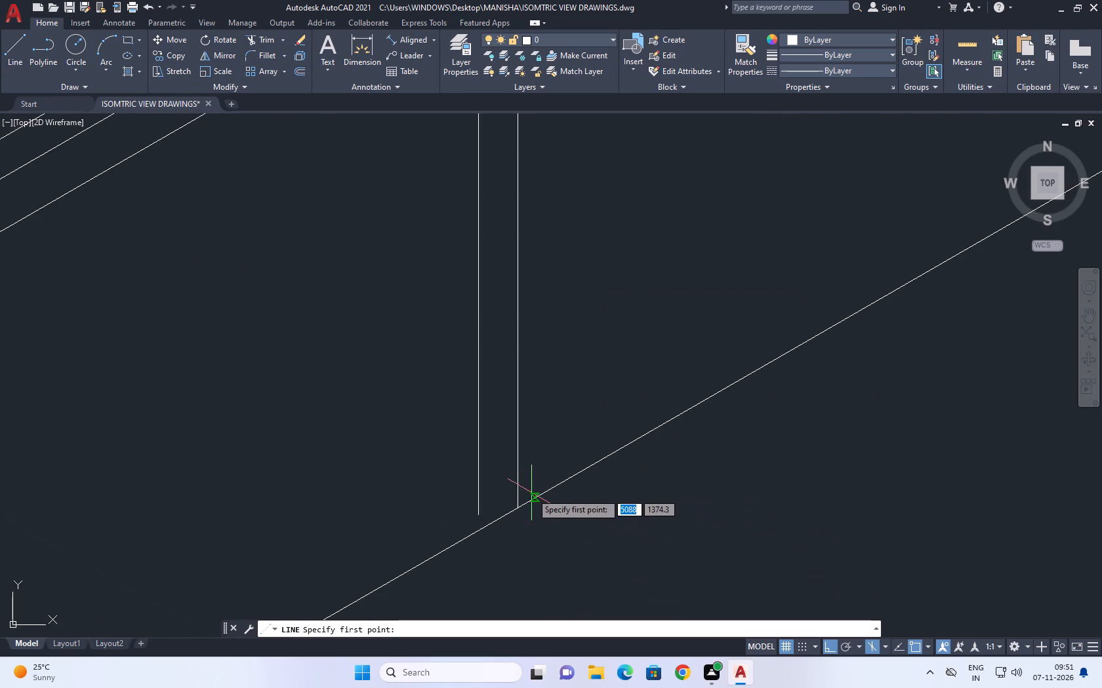
pyautogui.click(516, 505)
pyautogui.click(404, 479)
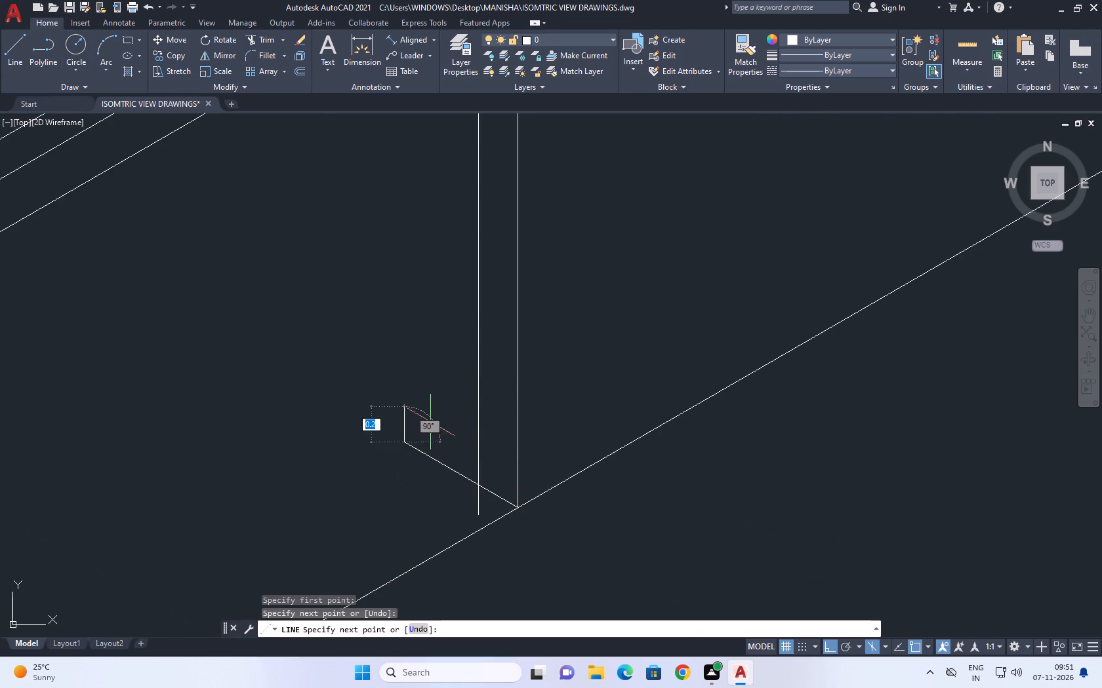
pyautogui.rightClick(417, 405)
pyautogui.click(466, 429)
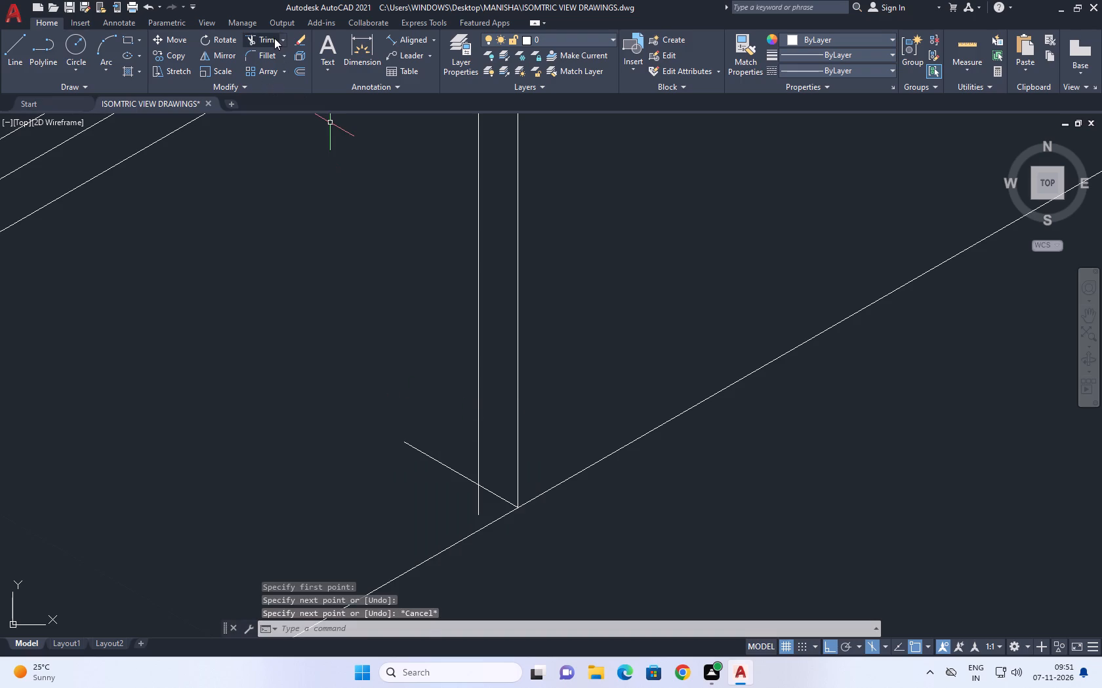
# Trim the copied vertical below the short depth line and that line's overshoot beyond the copied vertical.
pyautogui.click(274, 38)
pyautogui.scroll(2, 504, 511)
pyautogui.click(434, 495)
pyautogui.moveTo(440, 485); pyautogui.dragTo(459, 508)
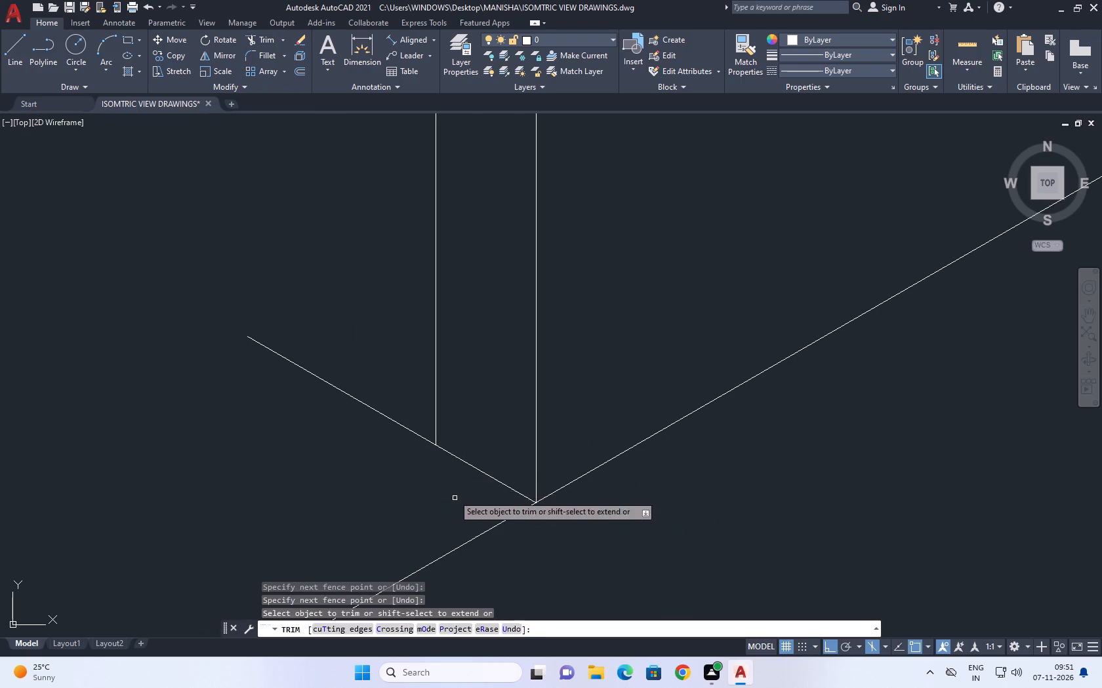
pyautogui.click(413, 454)
pyautogui.moveTo(362, 397); pyautogui.dragTo(321, 394)
pyautogui.rightClick(319, 396)
pyautogui.rightClick(368, 421)
pyautogui.scroll(-3, 373, 423)
pyautogui.moveTo(397, 423); pyautogui.dragTo(473, 556, button='middle')
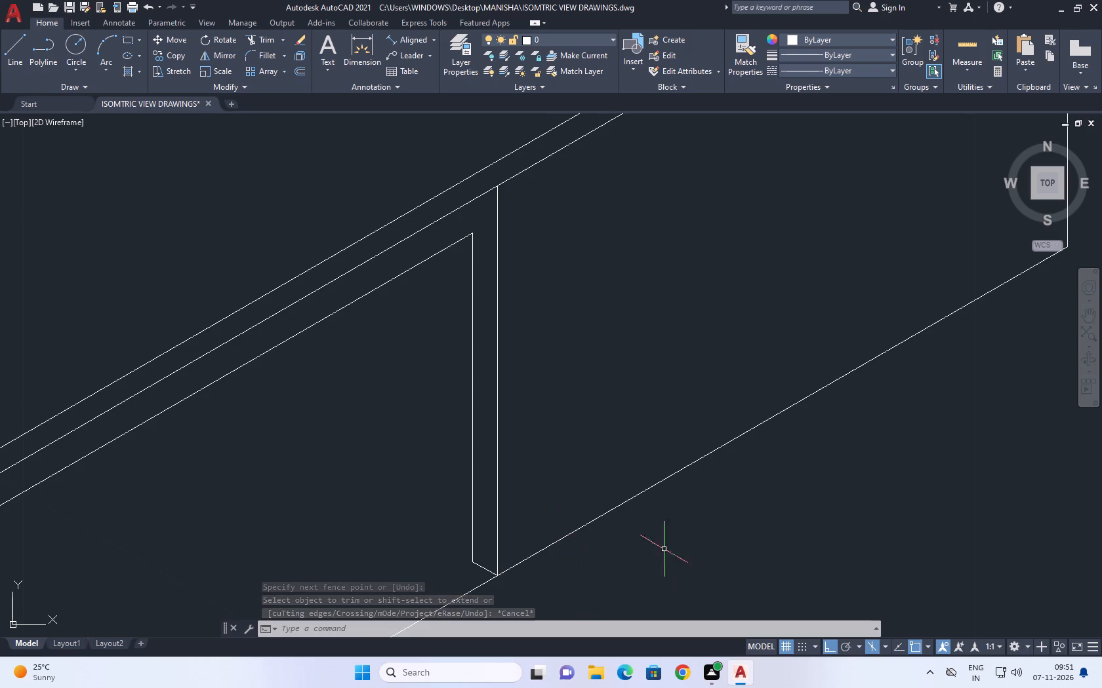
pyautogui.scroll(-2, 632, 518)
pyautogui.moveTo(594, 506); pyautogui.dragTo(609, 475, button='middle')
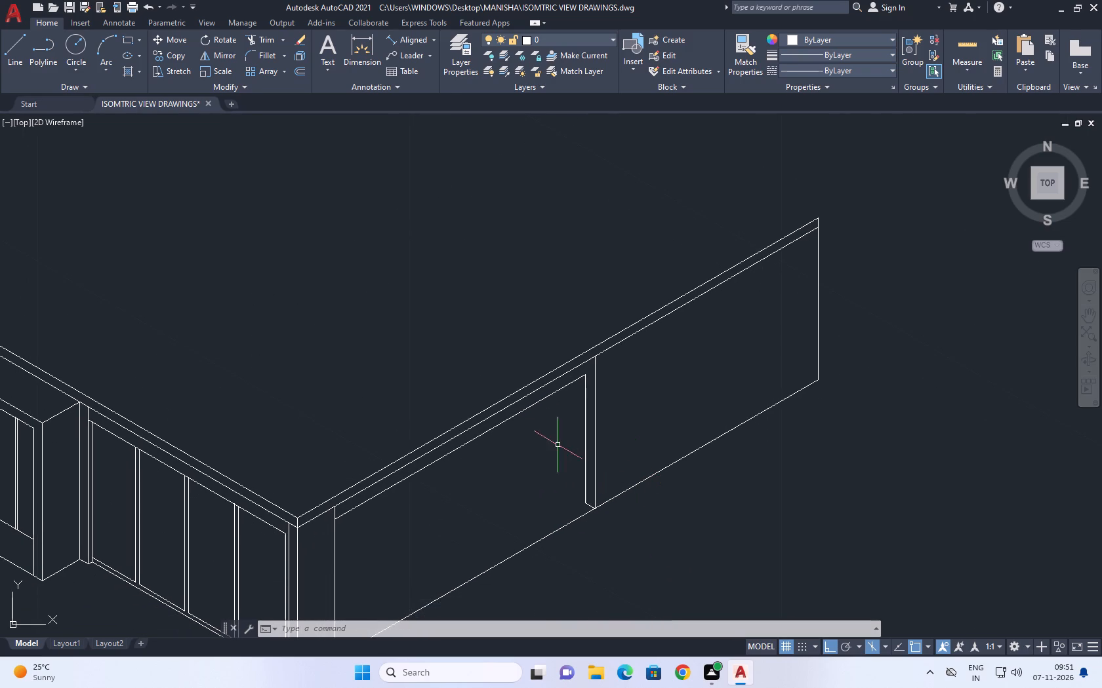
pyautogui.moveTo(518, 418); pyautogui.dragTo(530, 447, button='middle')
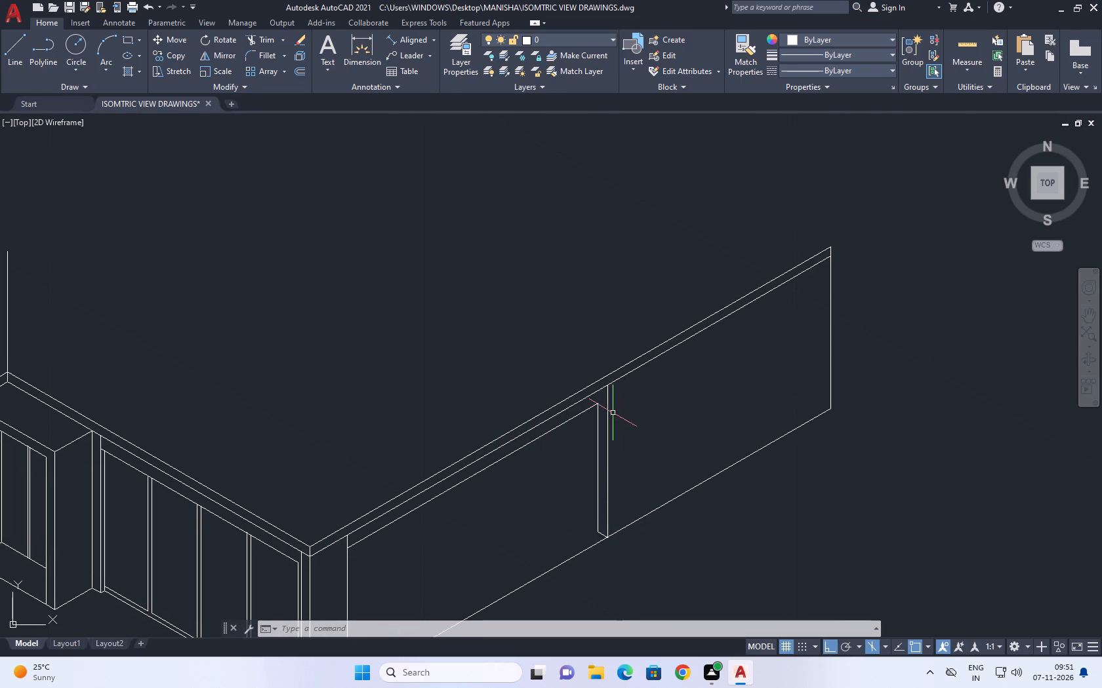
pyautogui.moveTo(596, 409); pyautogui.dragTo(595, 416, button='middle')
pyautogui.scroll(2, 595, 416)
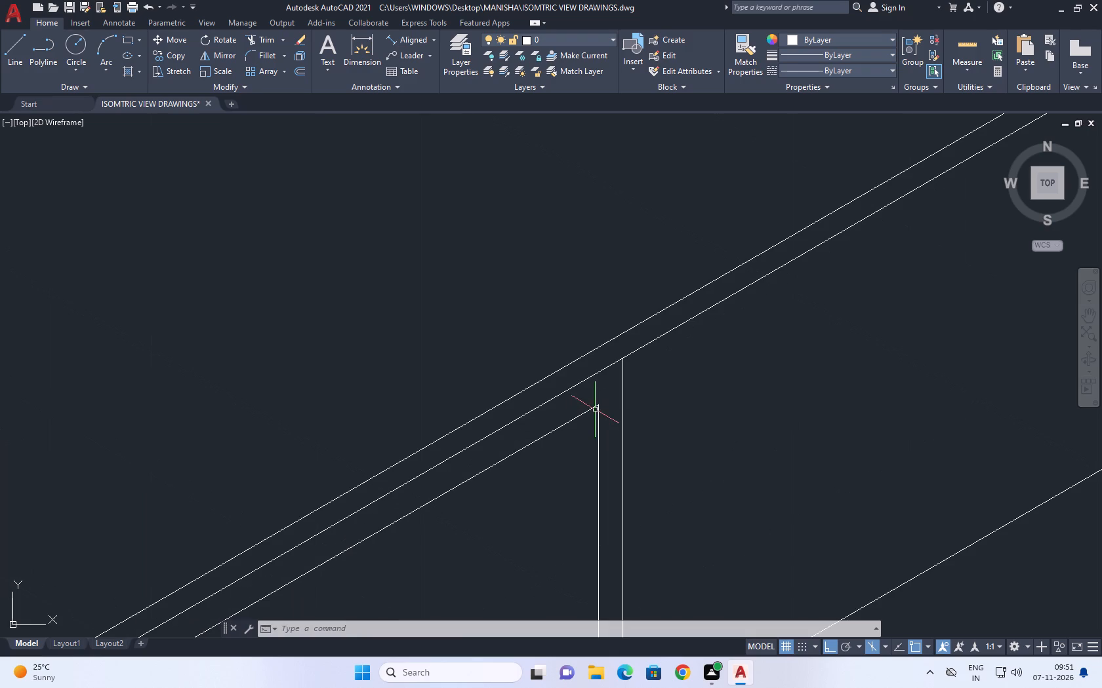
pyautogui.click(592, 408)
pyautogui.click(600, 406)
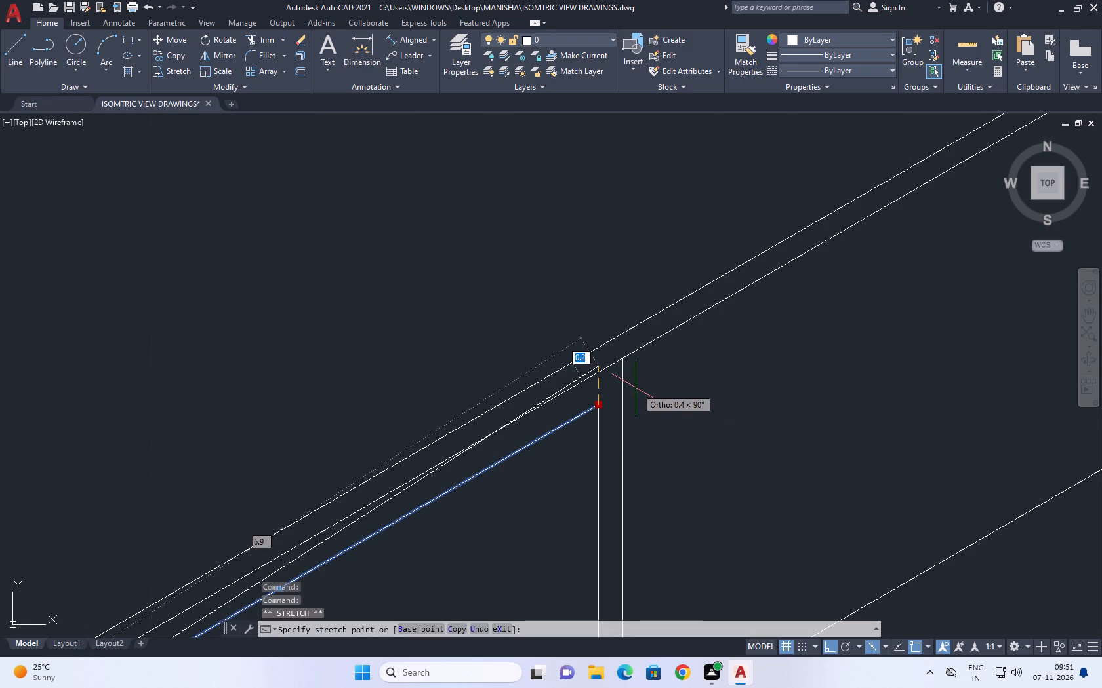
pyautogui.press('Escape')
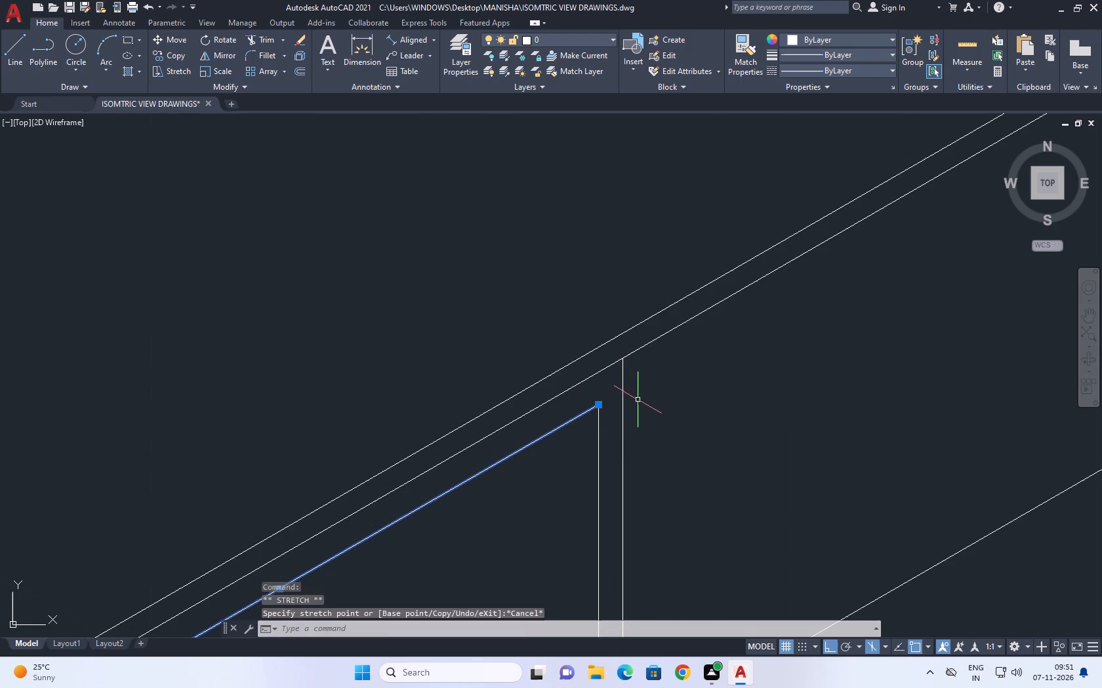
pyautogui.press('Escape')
# Extend the opening's head line to the outer far vertical.
pyautogui.write('EX')
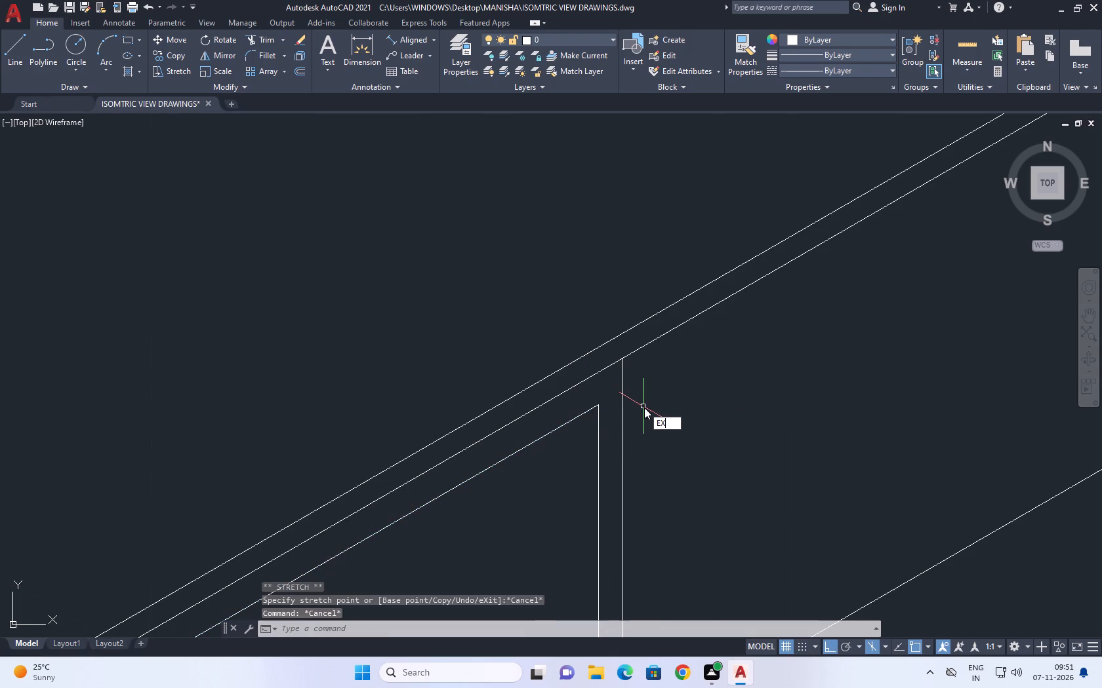
pyautogui.press('space')
pyautogui.click(569, 418)
pyautogui.click(571, 438)
pyautogui.rightClick(670, 405)
pyautogui.click(703, 429)
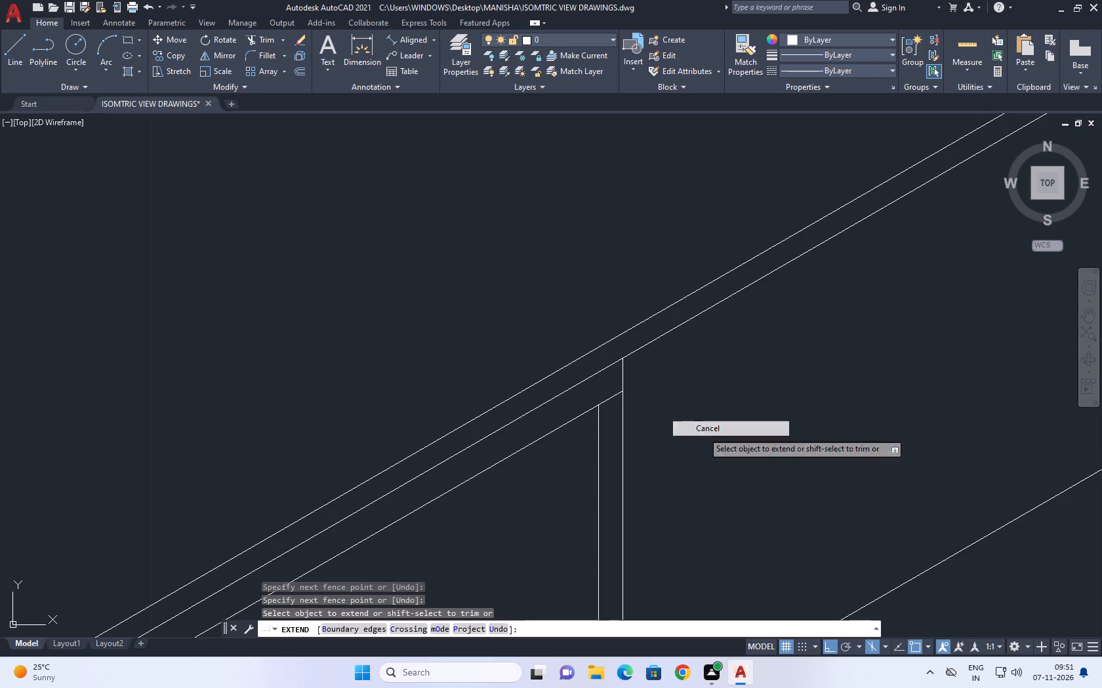
# Divide the side wall opening's head line into 3 equal segments.
pyautogui.scroll(-4, 684, 419)
pyautogui.moveTo(706, 482); pyautogui.dragTo(688, 466, button='middle')
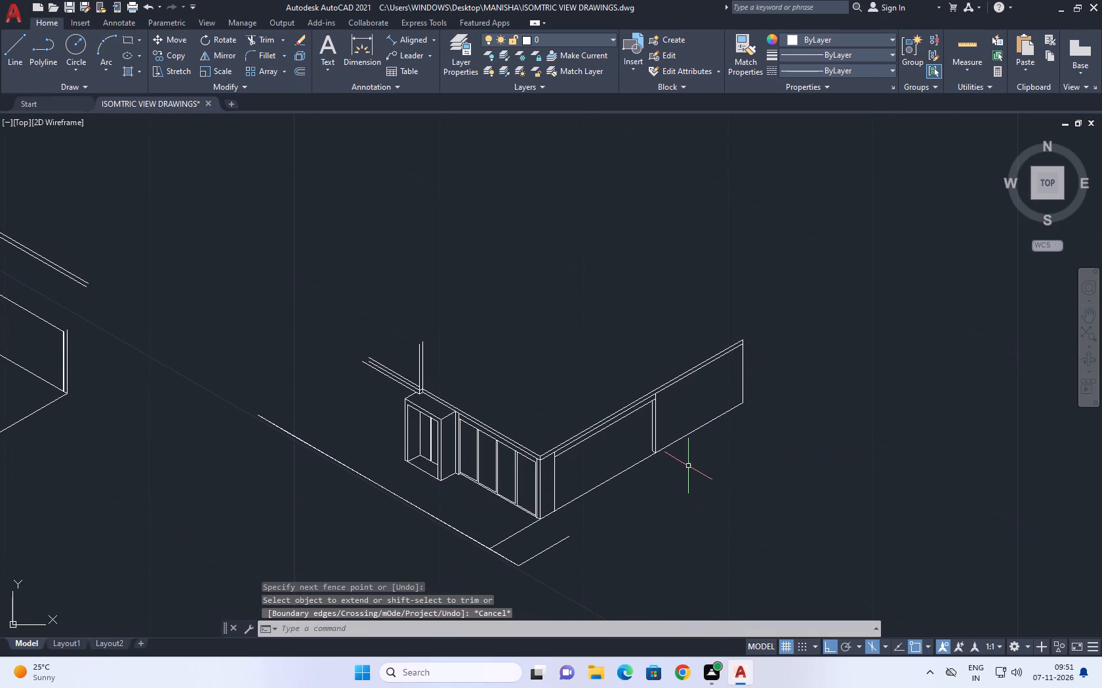
pyautogui.scroll(3, 628, 425)
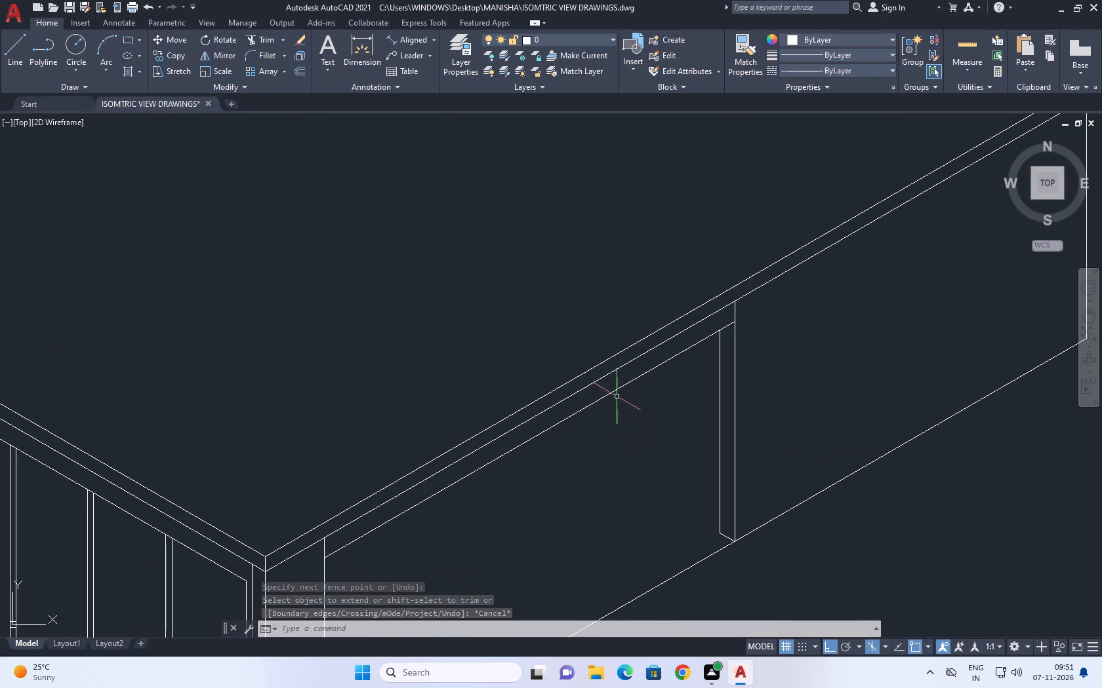
pyautogui.click(615, 392)
pyautogui.moveTo(617, 409); pyautogui.dragTo(613, 398, button='middle')
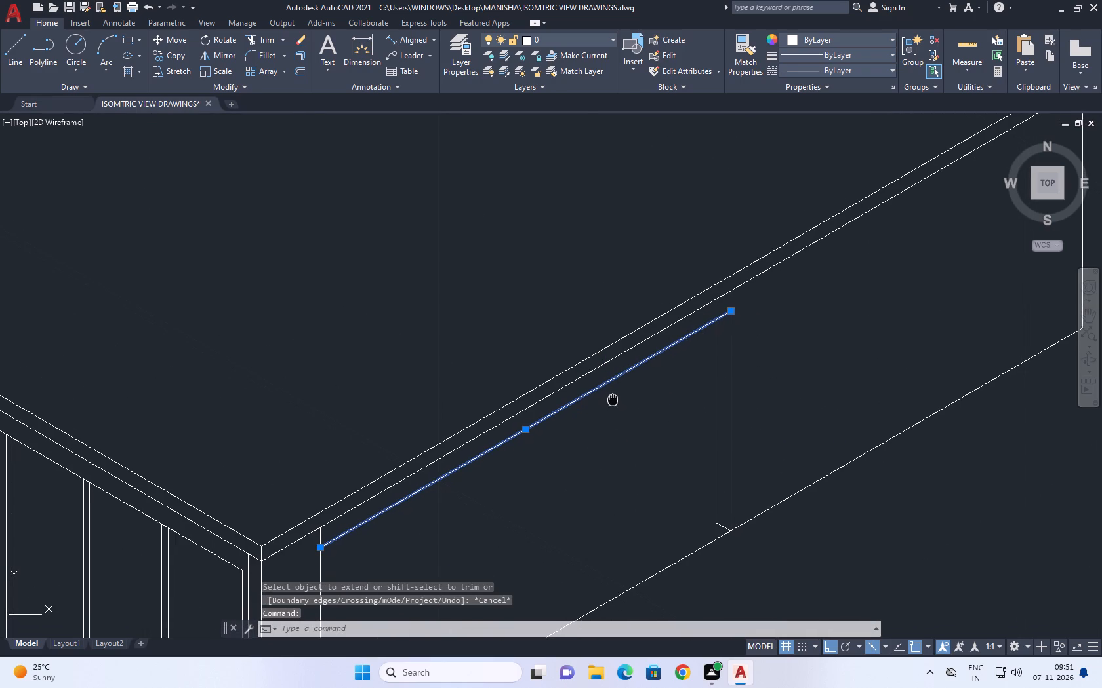
pyautogui.moveTo(613, 398); pyautogui.dragTo(613, 398, button='middle')
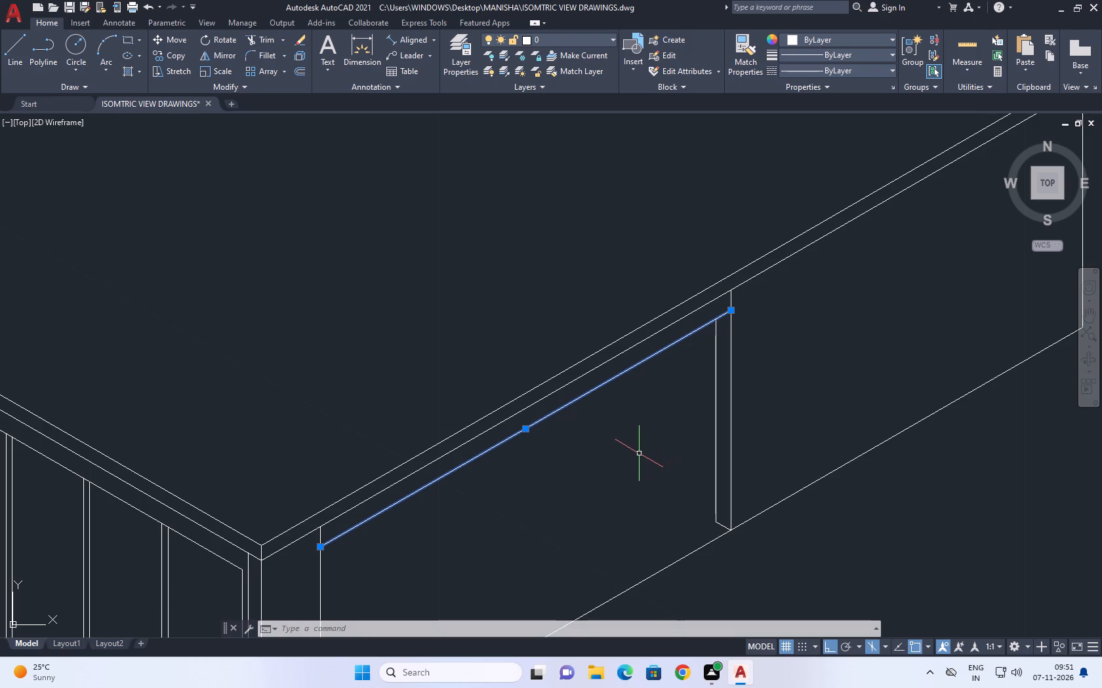
pyautogui.write('DIV')
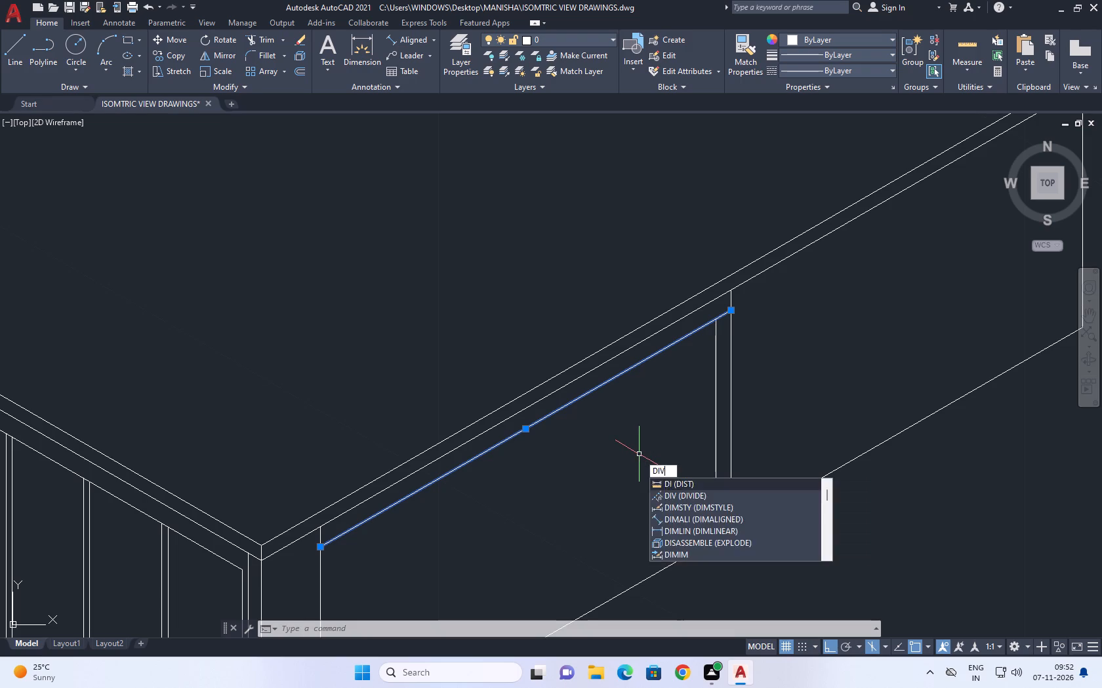
pyautogui.press('space')
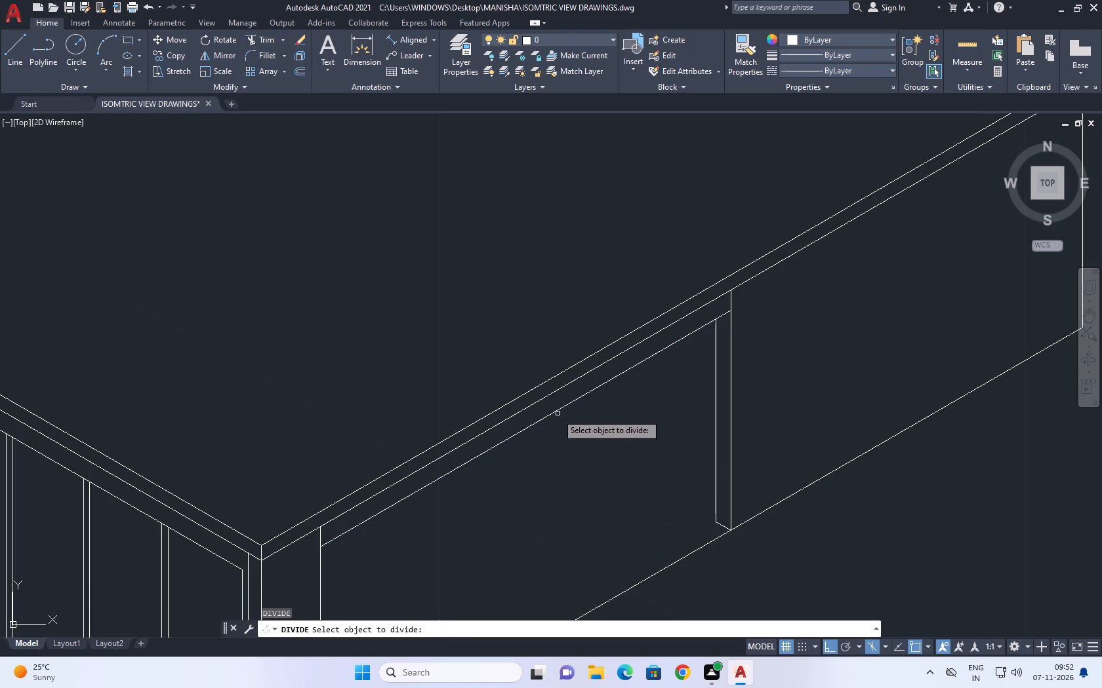
pyautogui.click(554, 413)
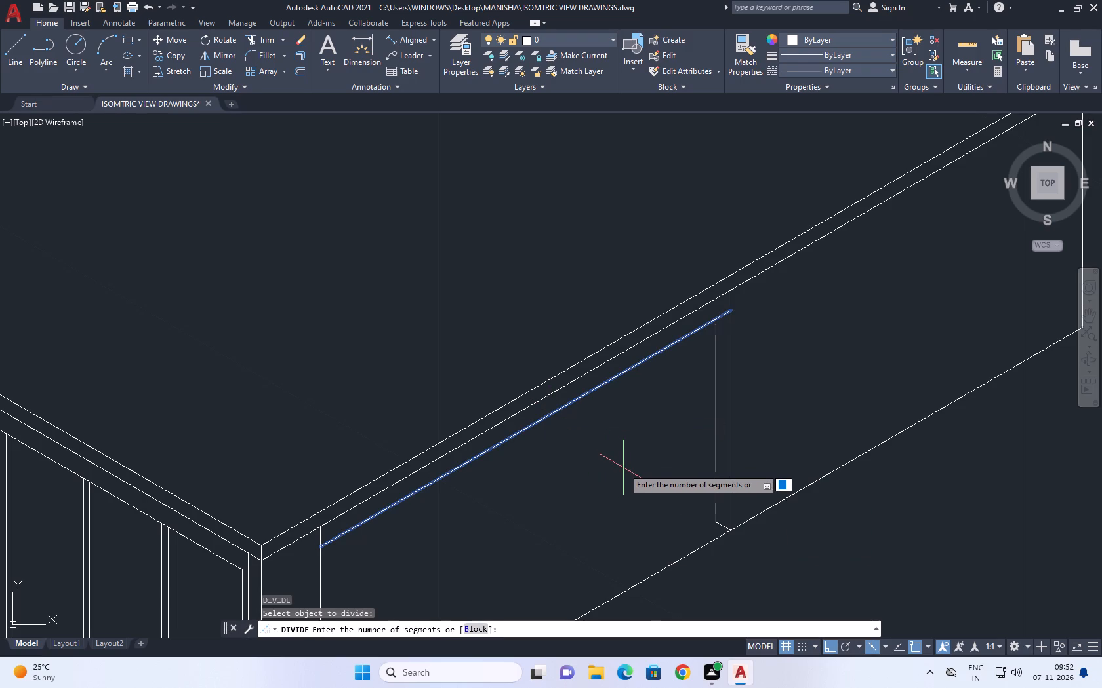
pyautogui.press('3')
pyautogui.press('Return')
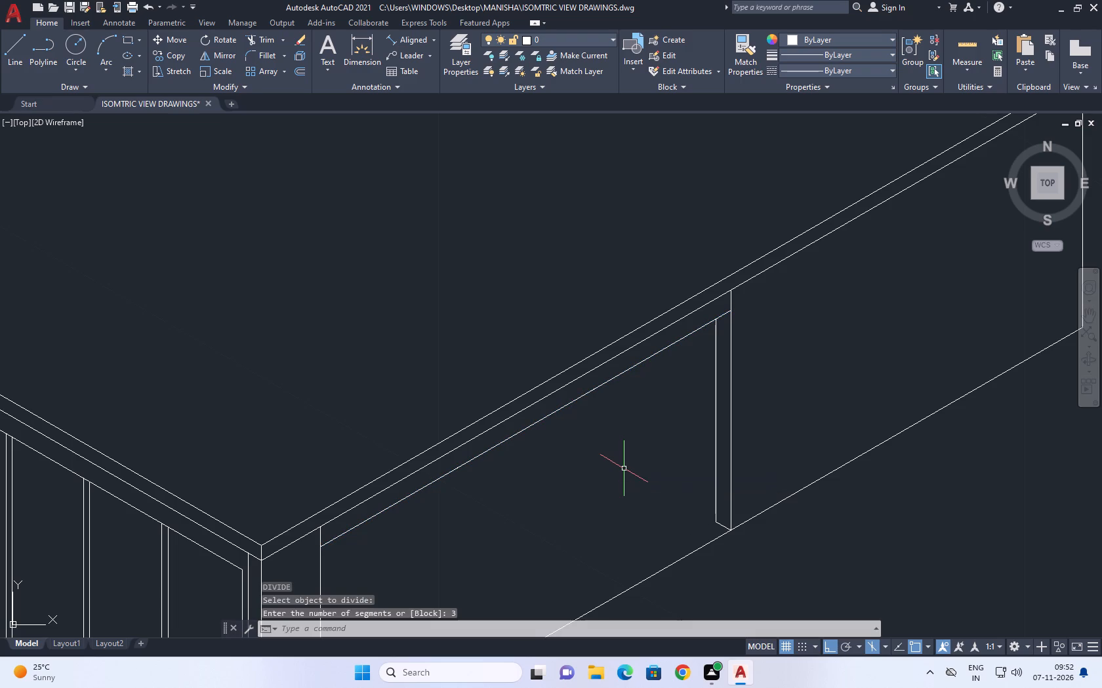
# Draw two vertical lines from the head line's division points down past the side wall's base line.
pyautogui.click(6, 54)
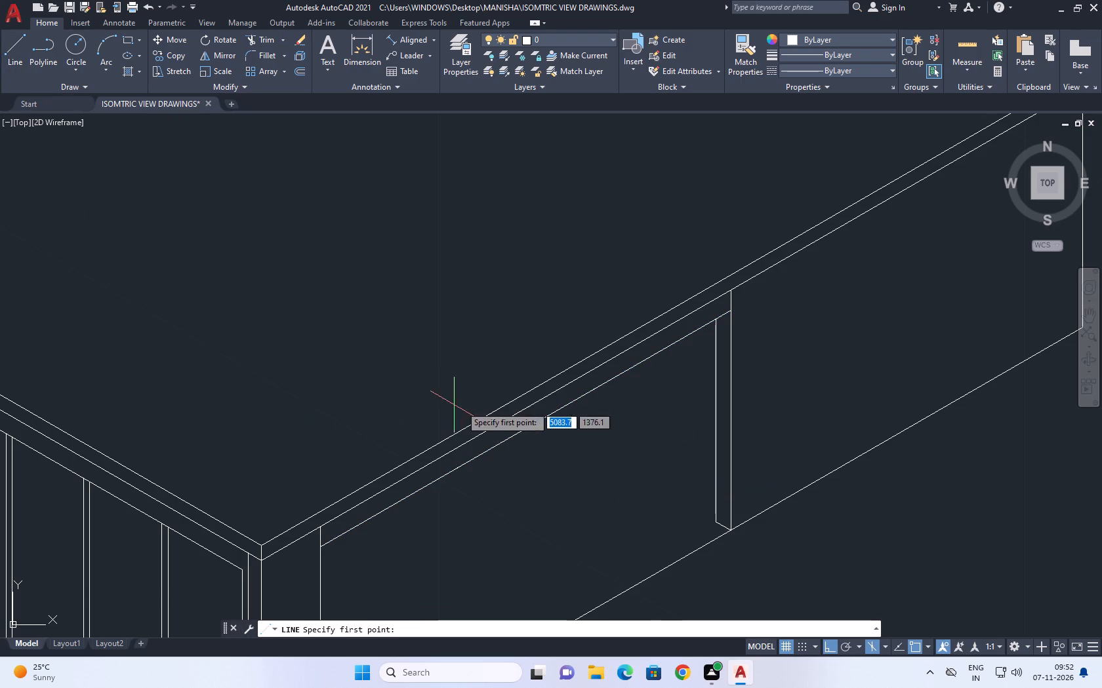
pyautogui.click(590, 391)
pyautogui.scroll(-4, 591, 385)
pyautogui.scroll(2, 605, 449)
pyautogui.moveTo(601, 458); pyautogui.dragTo(599, 467)
pyautogui.rightClick(619, 431)
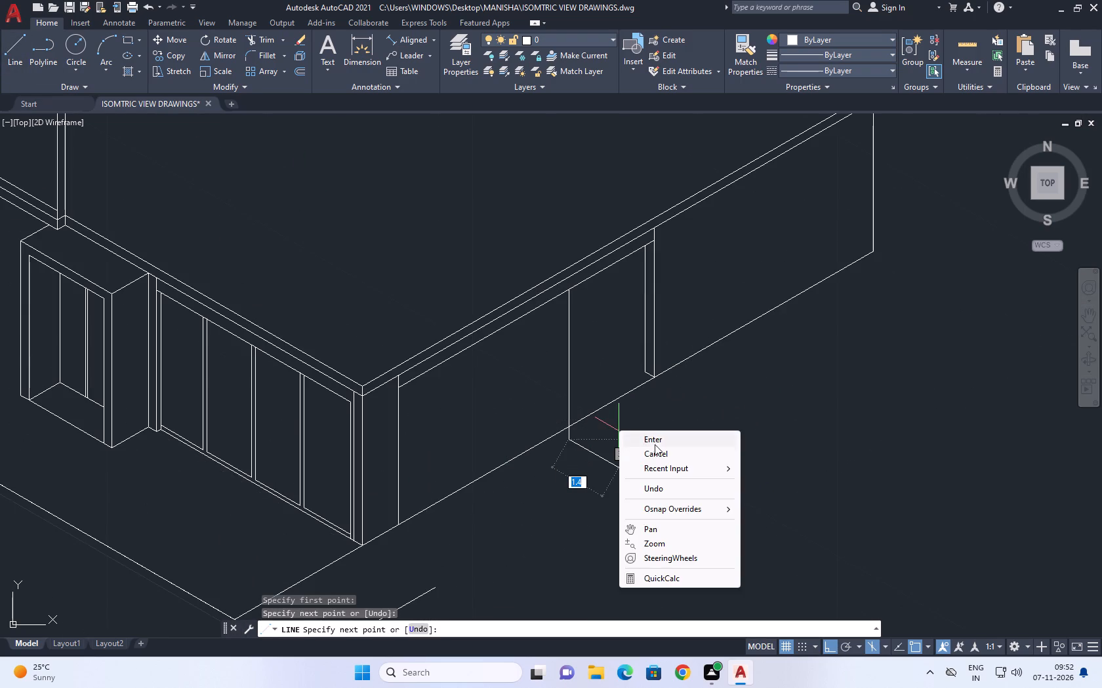
pyautogui.click(661, 459)
pyautogui.rightClick(646, 429)
pyautogui.click(700, 197)
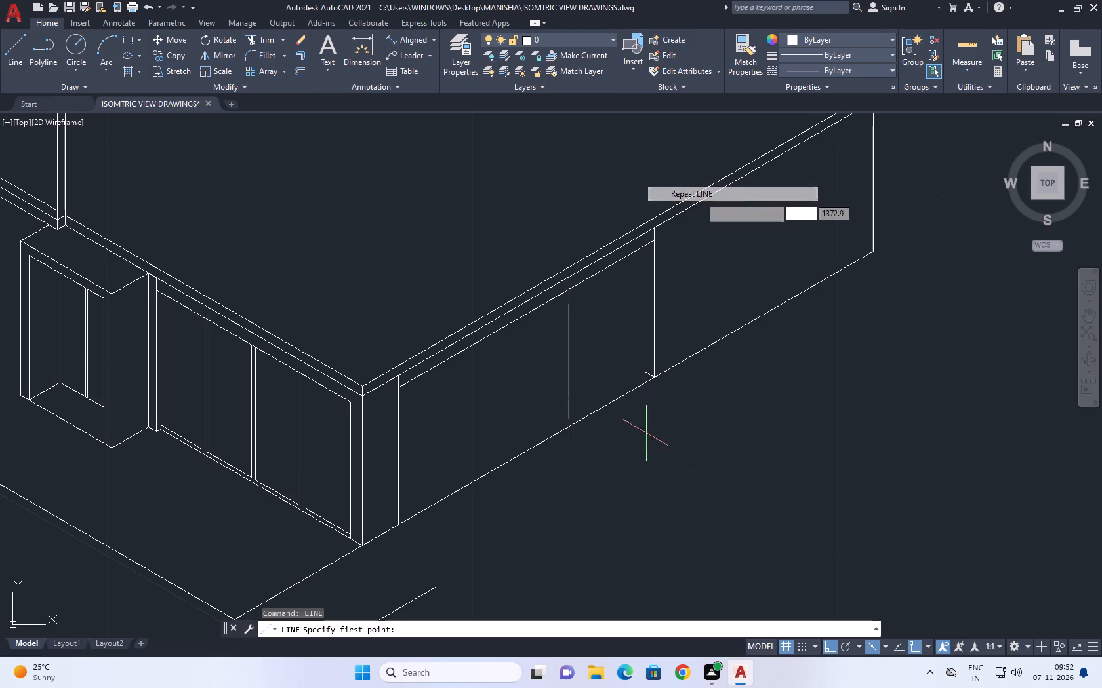
pyautogui.click(483, 341)
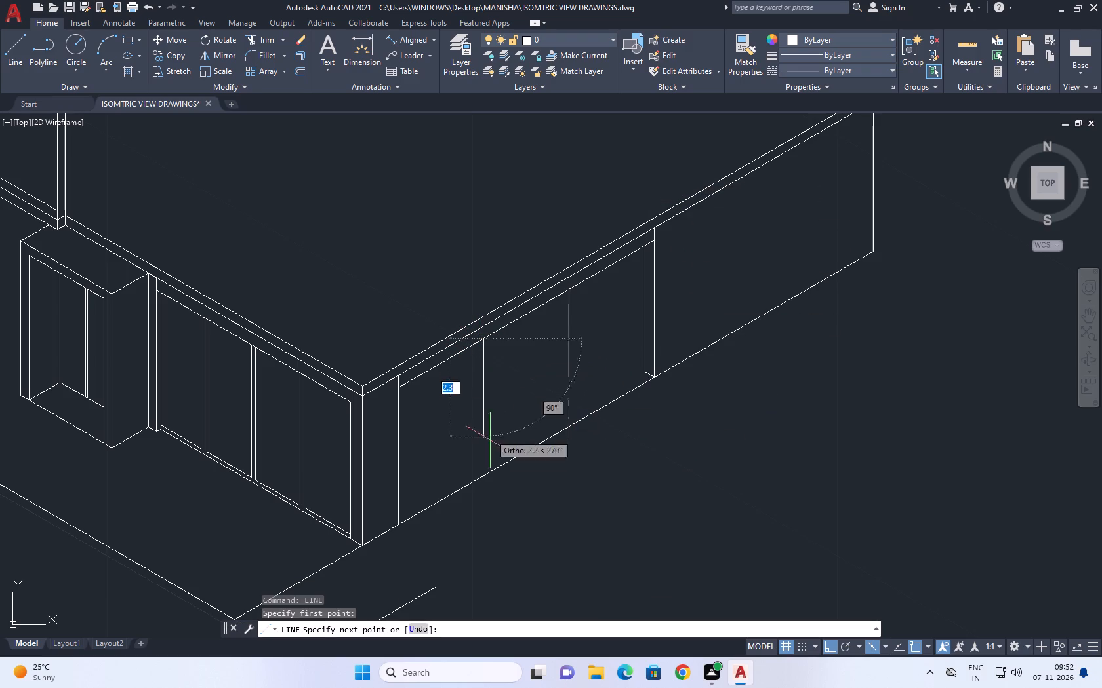
pyautogui.click(502, 519)
pyautogui.rightClick(544, 474)
pyautogui.click(602, 487)
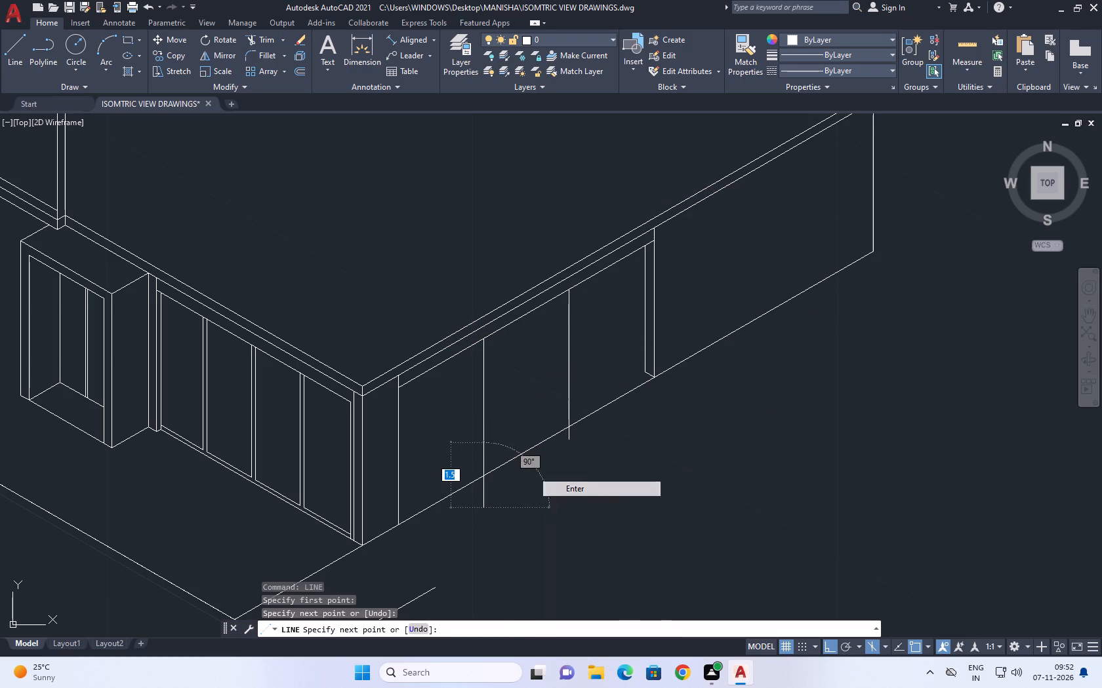
# Trim both new verticals below the side wall's base line.
pyautogui.click(264, 38)
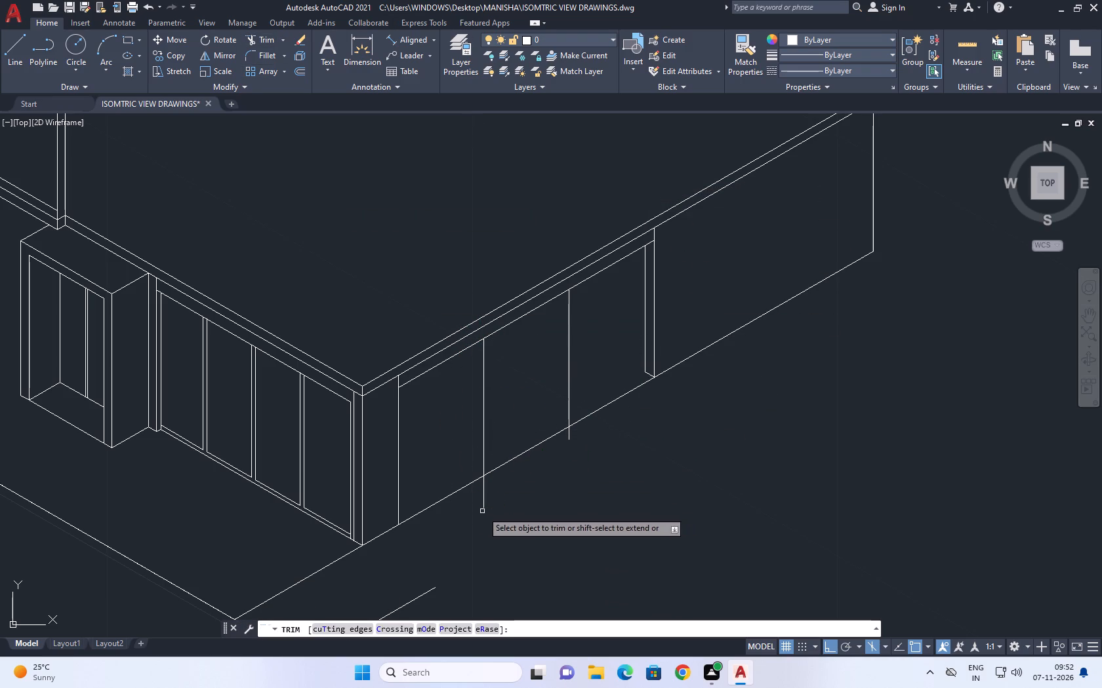
pyautogui.moveTo(468, 508); pyautogui.dragTo(473, 501)
pyautogui.click(577, 427)
pyautogui.moveTo(625, 441); pyautogui.dragTo(626, 448, button='right')
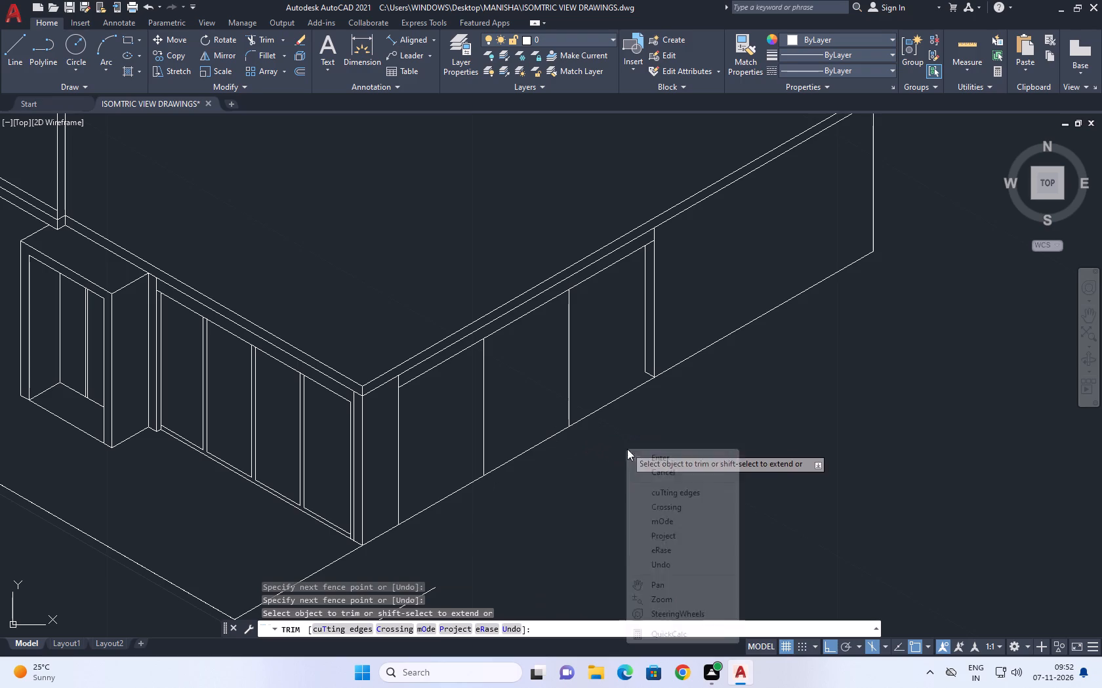
pyautogui.click(662, 457)
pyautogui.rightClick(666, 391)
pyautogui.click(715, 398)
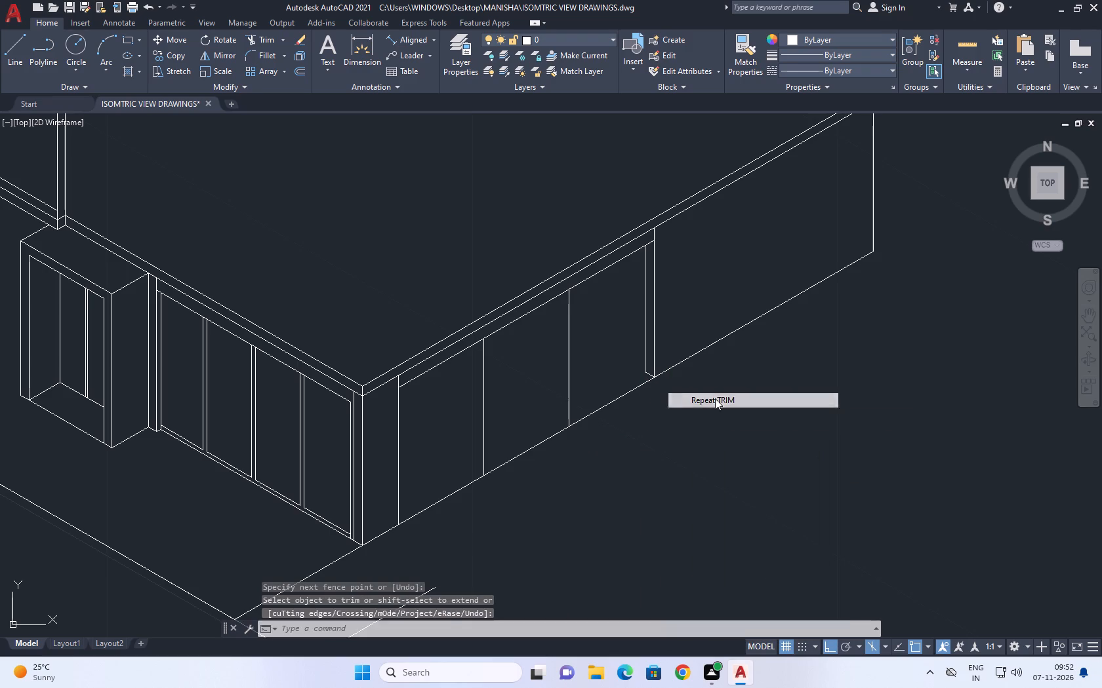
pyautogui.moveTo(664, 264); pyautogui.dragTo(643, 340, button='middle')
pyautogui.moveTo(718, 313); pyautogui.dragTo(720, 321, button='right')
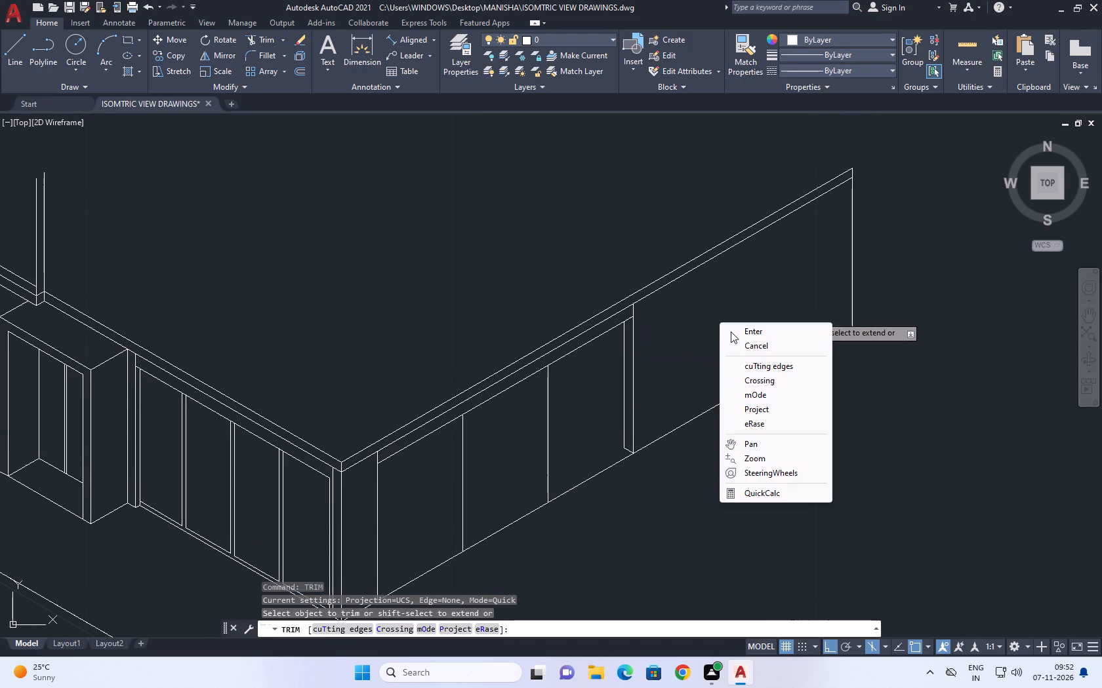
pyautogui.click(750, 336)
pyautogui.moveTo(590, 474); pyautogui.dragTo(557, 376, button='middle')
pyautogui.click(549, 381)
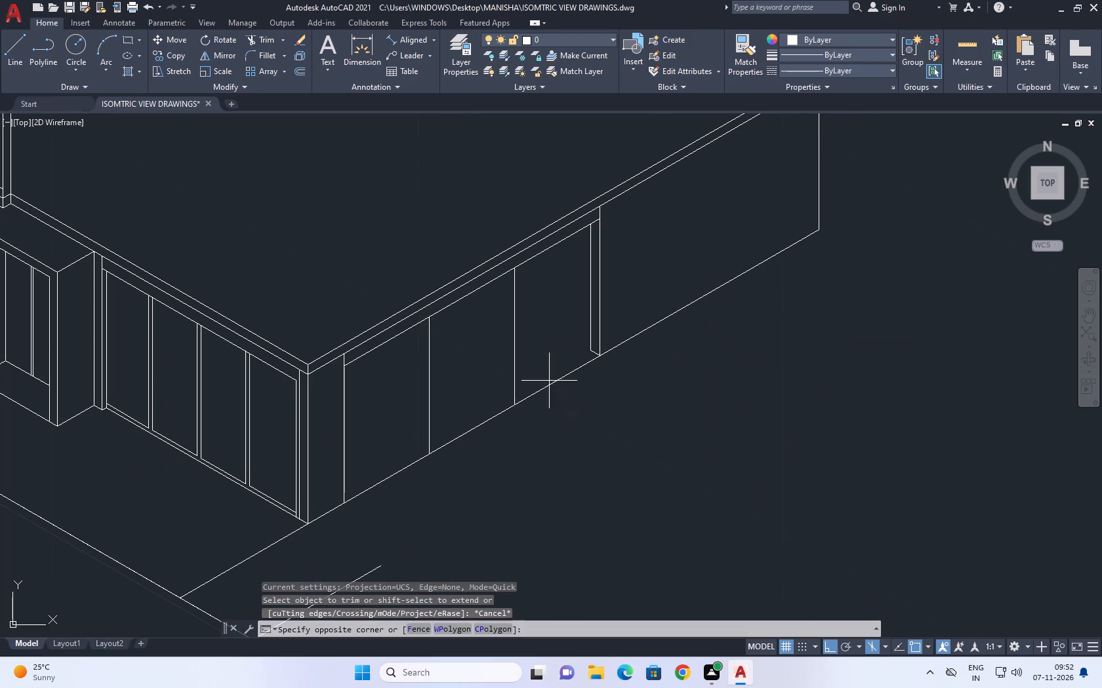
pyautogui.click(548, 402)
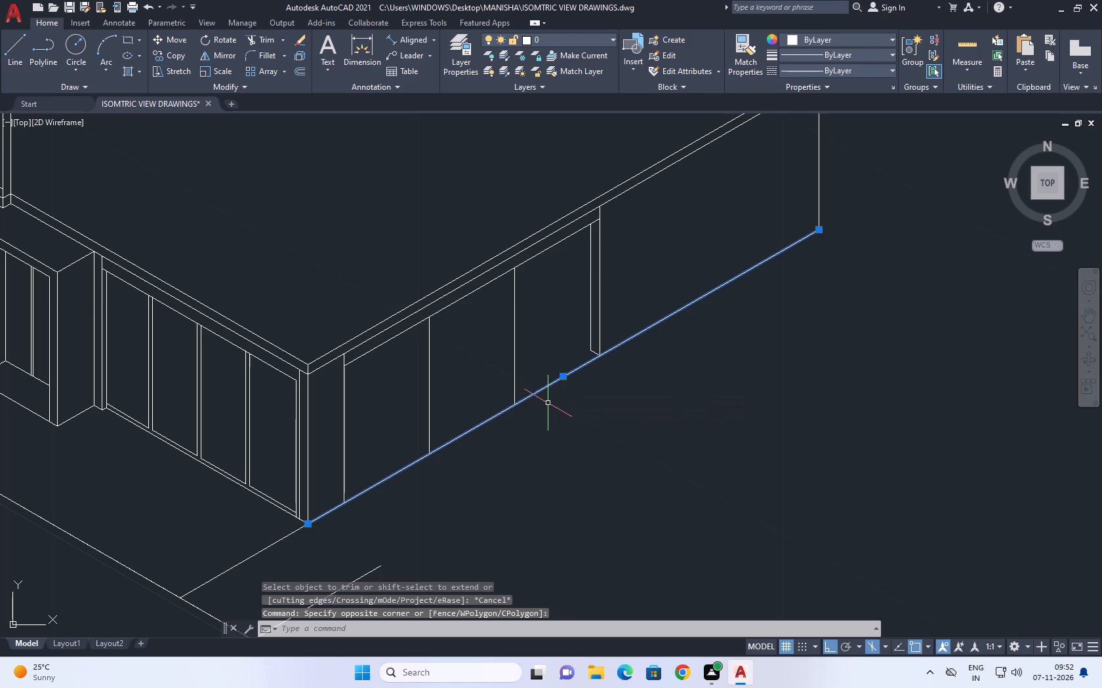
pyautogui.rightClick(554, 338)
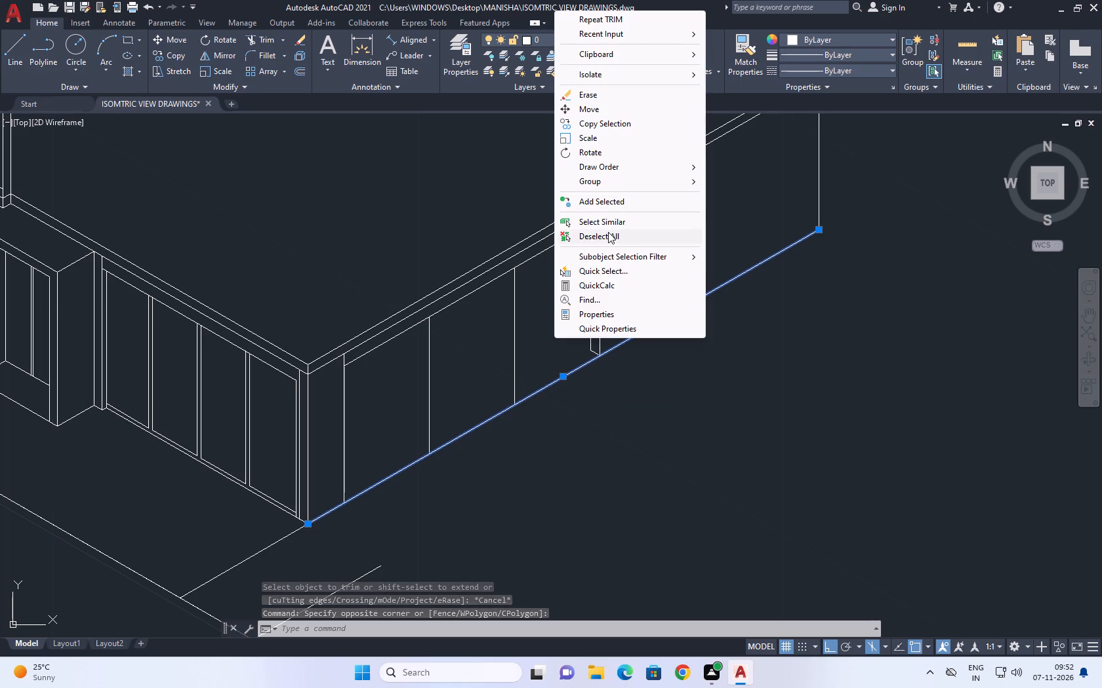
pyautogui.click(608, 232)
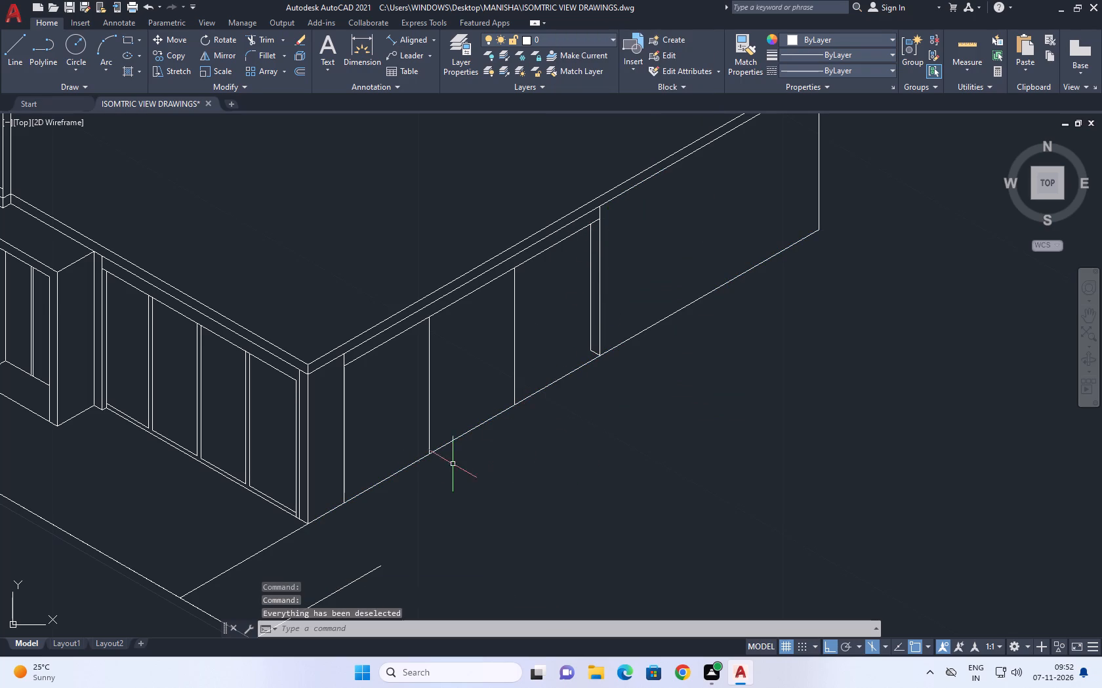
# Draw a top-isoplane line from the inner far jamb's bottom end, parallel to the wall base, past the near jamb.
pyautogui.click(5, 48)
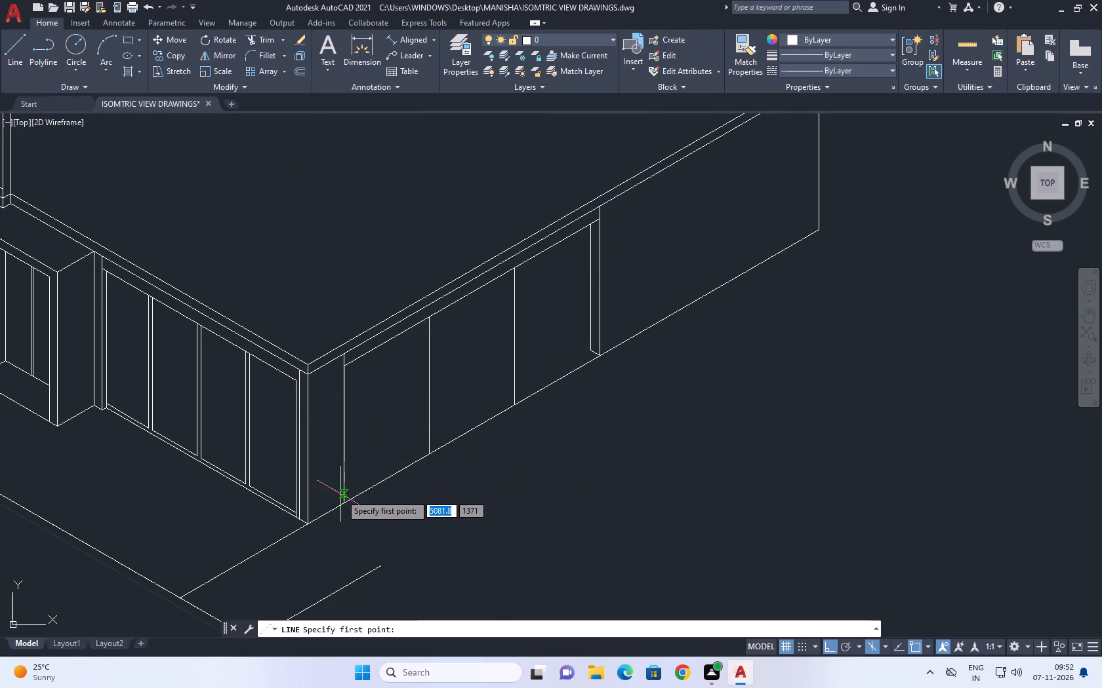
pyautogui.scroll(1, 340, 496)
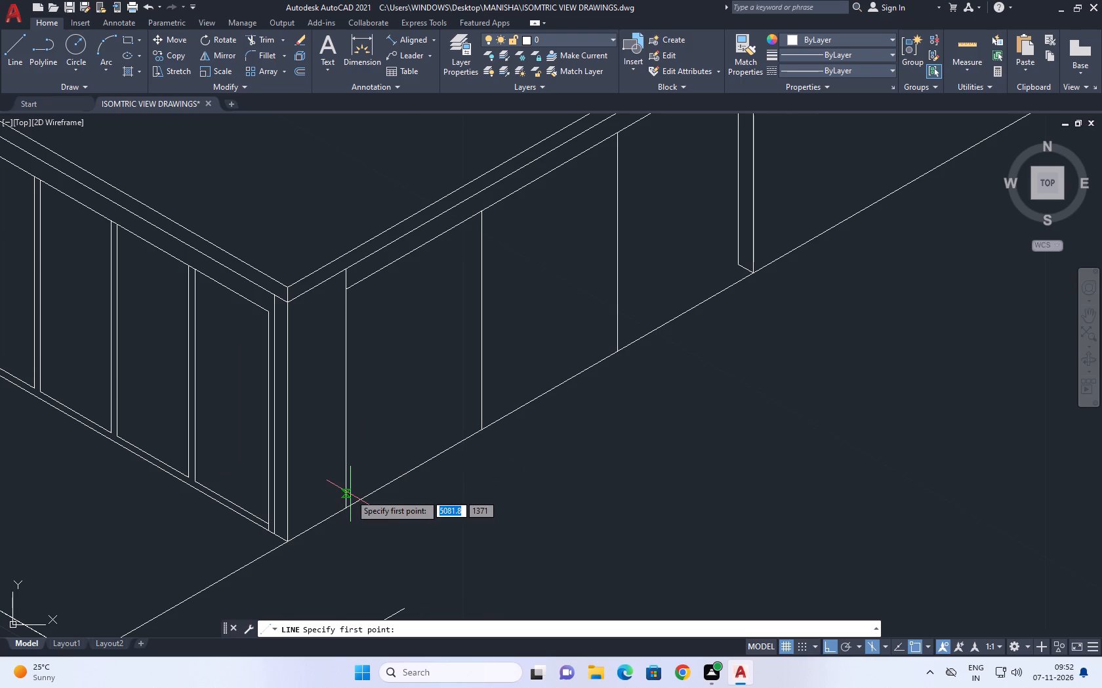
pyautogui.click(739, 268)
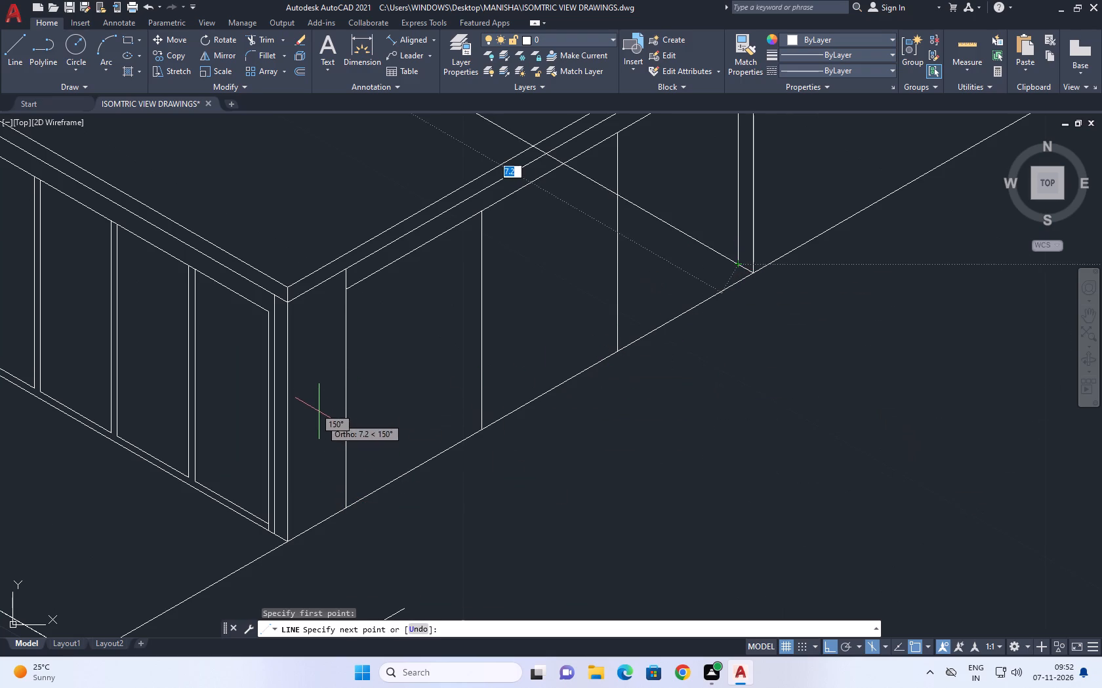
pyautogui.press('F5')
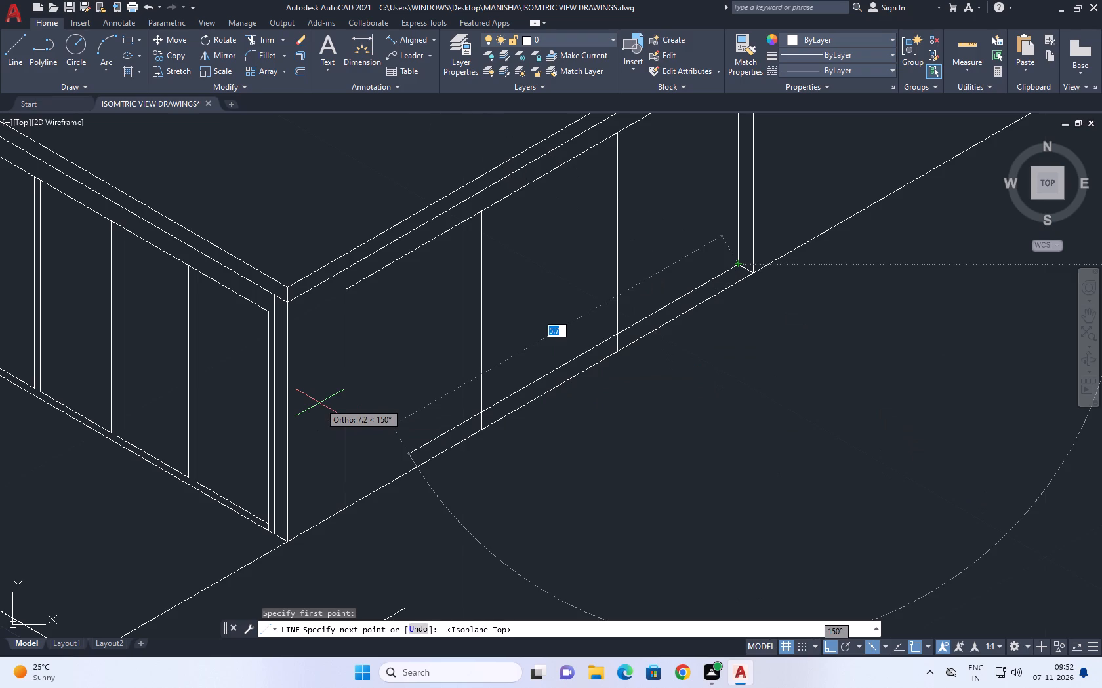
pyautogui.scroll(2, 338, 499)
pyautogui.click(296, 500)
pyautogui.rightClick(299, 419)
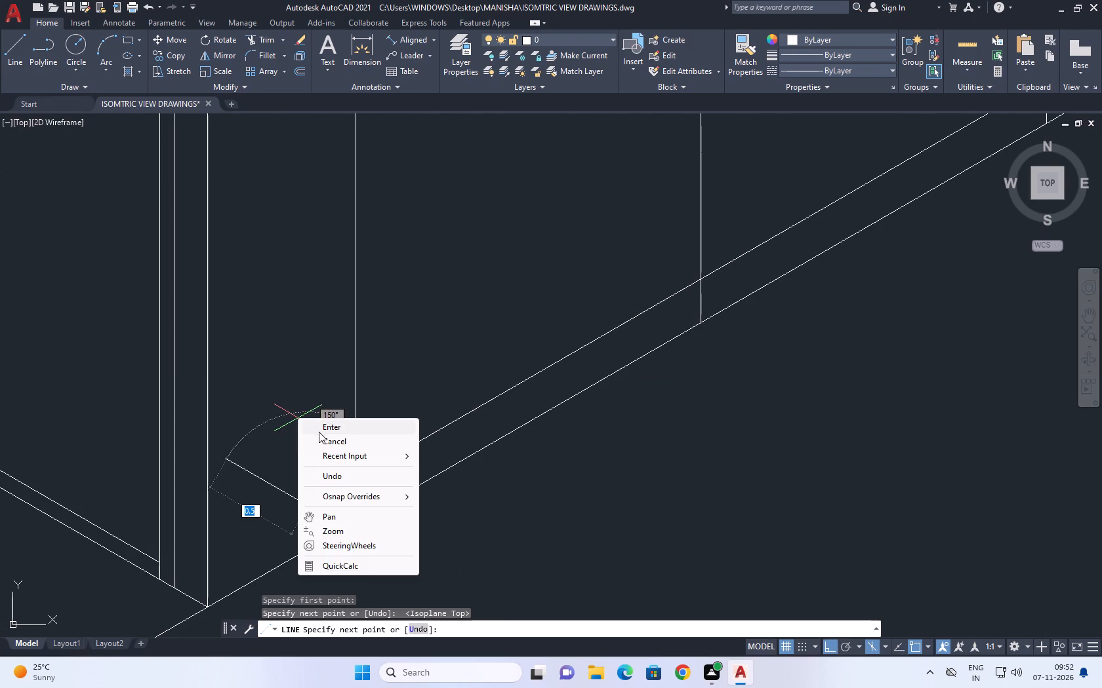
pyautogui.click(325, 442)
# Trim the new sill line's overshoot beyond the near jamb and the wall base line across the opening.
pyautogui.click(268, 43)
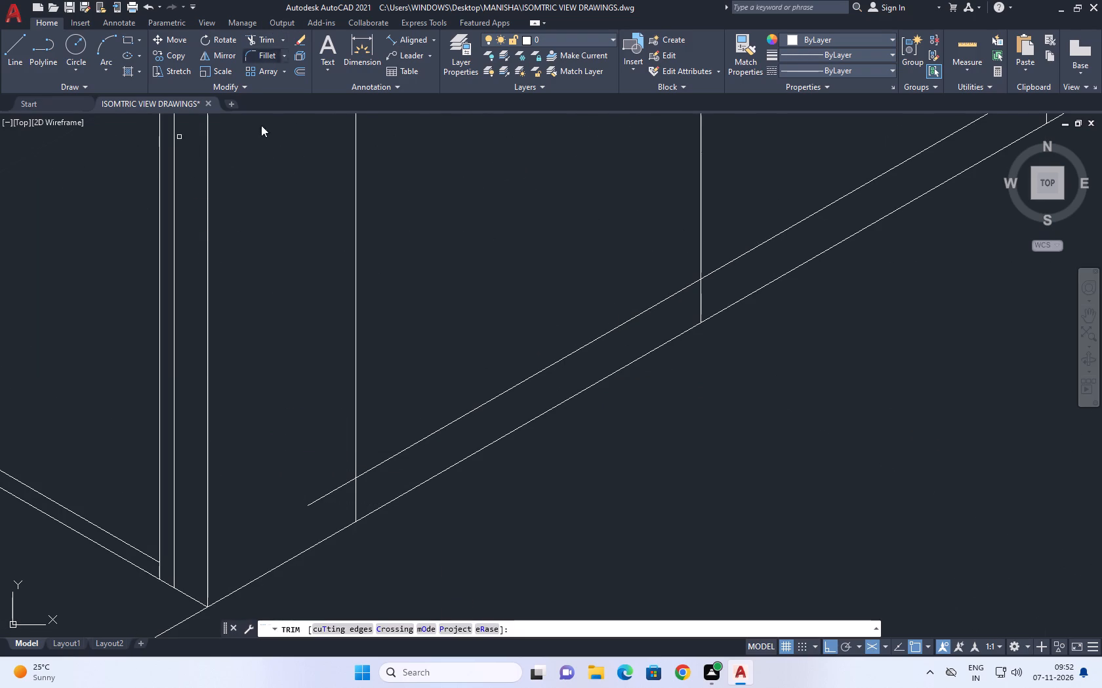
pyautogui.click(318, 518)
pyautogui.click(318, 500)
pyautogui.click(411, 495)
pyautogui.moveTo(443, 484); pyautogui.dragTo(451, 483)
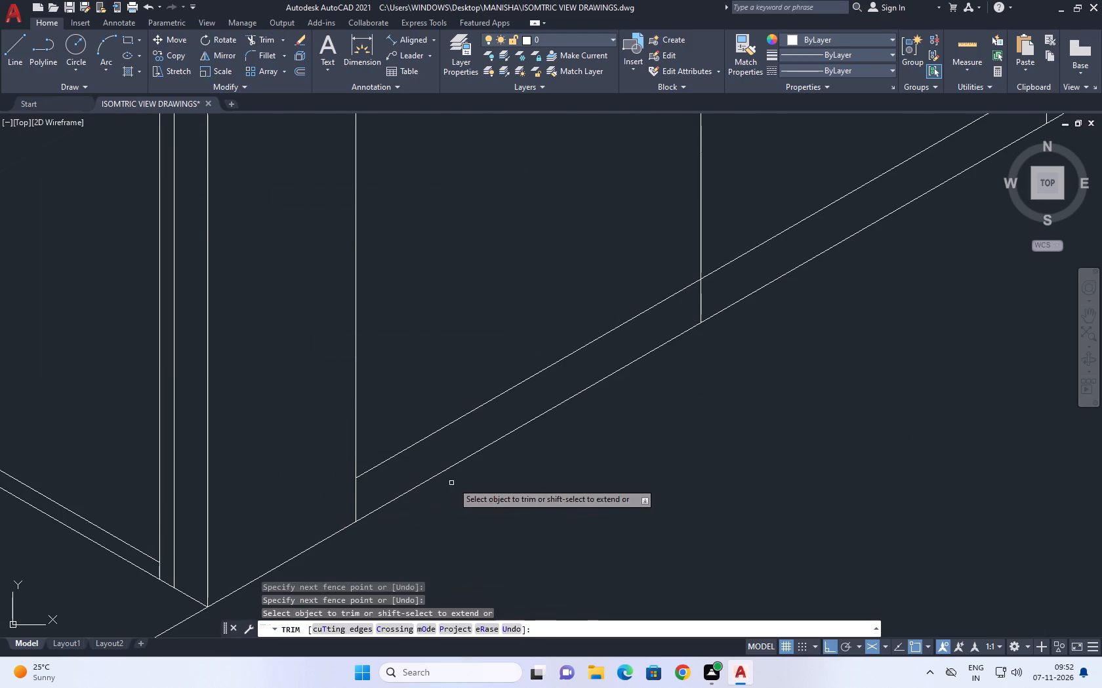
pyautogui.click(464, 468)
pyautogui.click(448, 455)
pyautogui.scroll(-3, 463, 450)
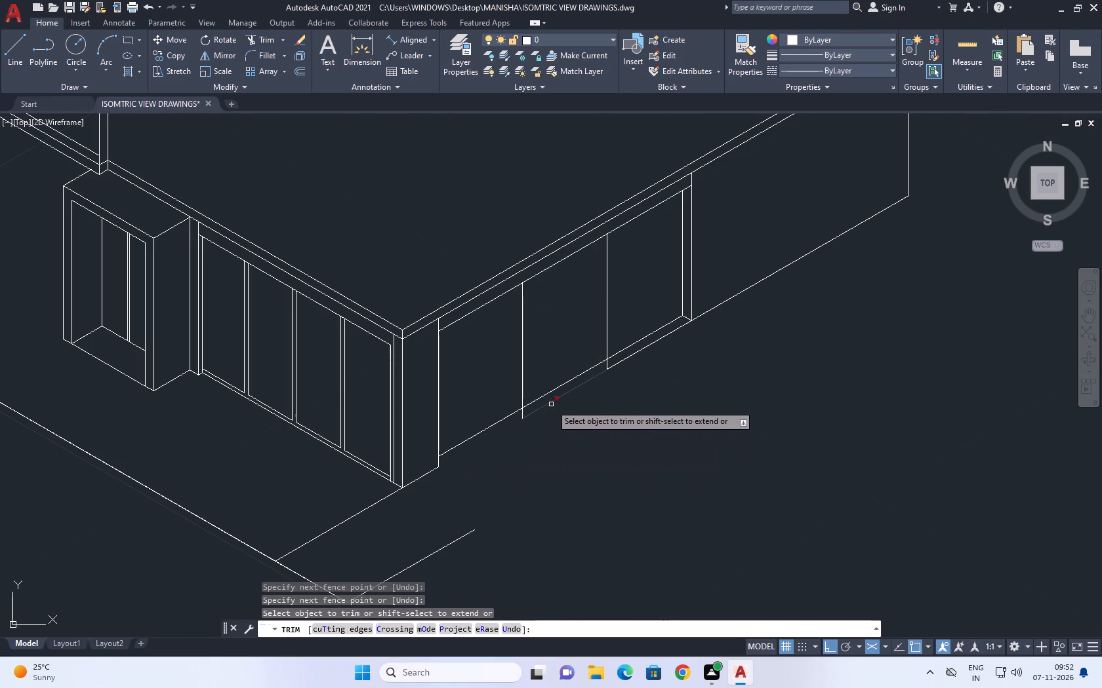
pyautogui.click(551, 404)
pyautogui.click(630, 356)
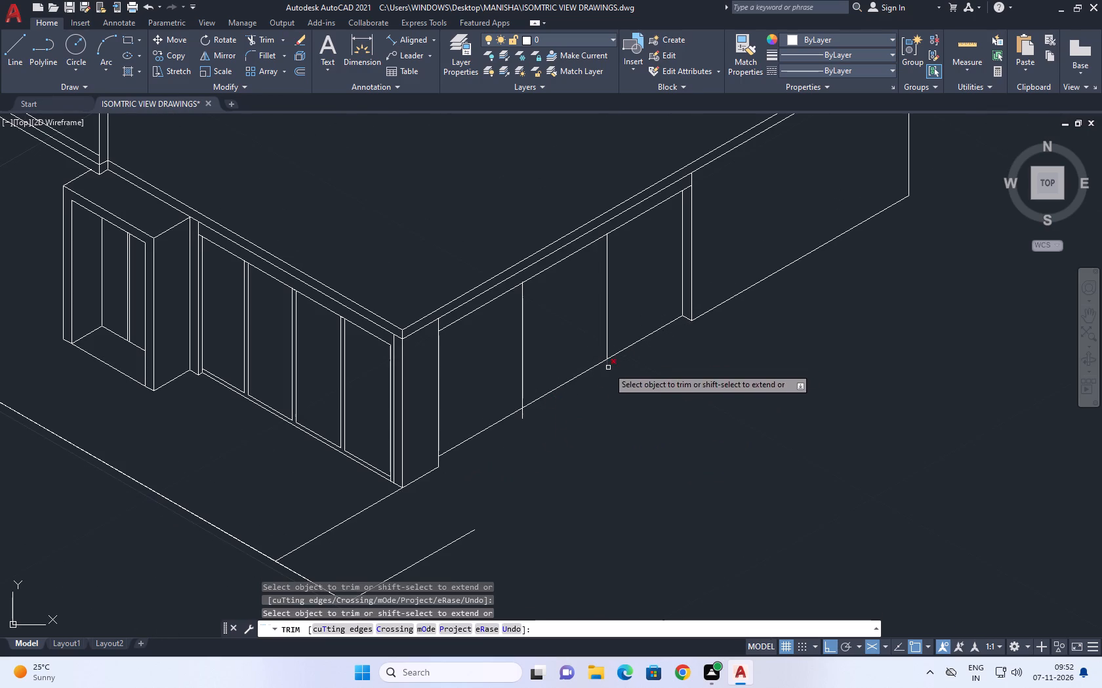
# Trim the two dividing verticals below the opening's new bottom line.
pyautogui.click(608, 368)
pyautogui.click(521, 417)
pyautogui.rightClick(558, 421)
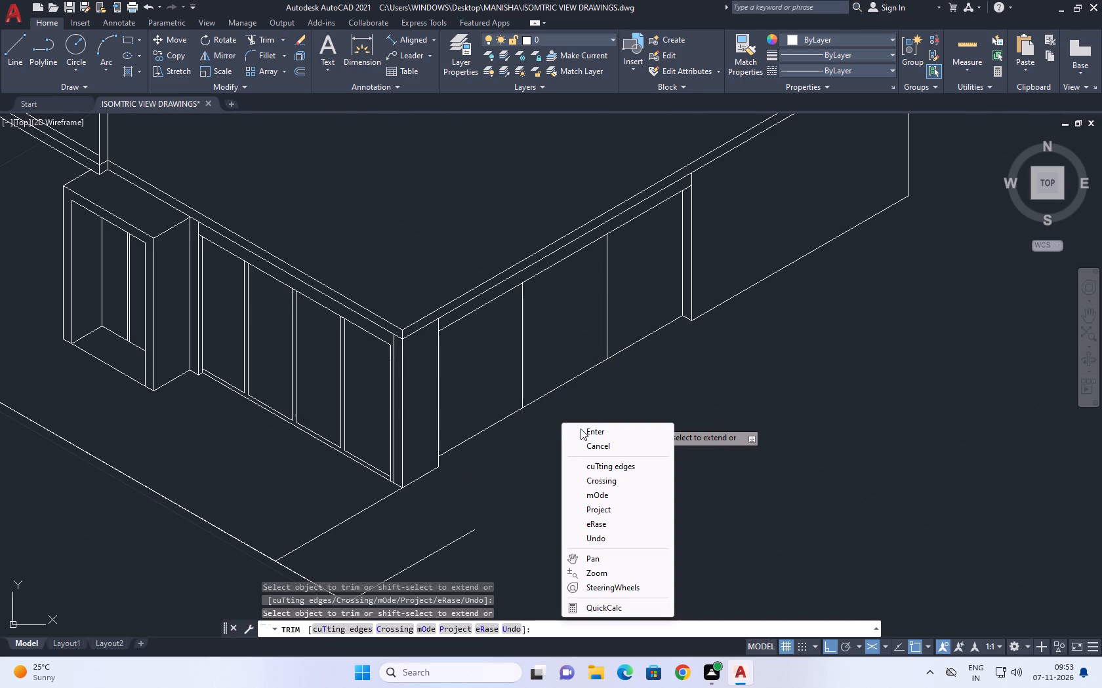
pyautogui.click(594, 445)
# Copy the side wall opening's bottom line straight up 0.1 in the right isoplane, undoing a trial copy at 0.5.
pyautogui.moveTo(562, 379); pyautogui.dragTo(554, 372)
pyautogui.click(550, 413)
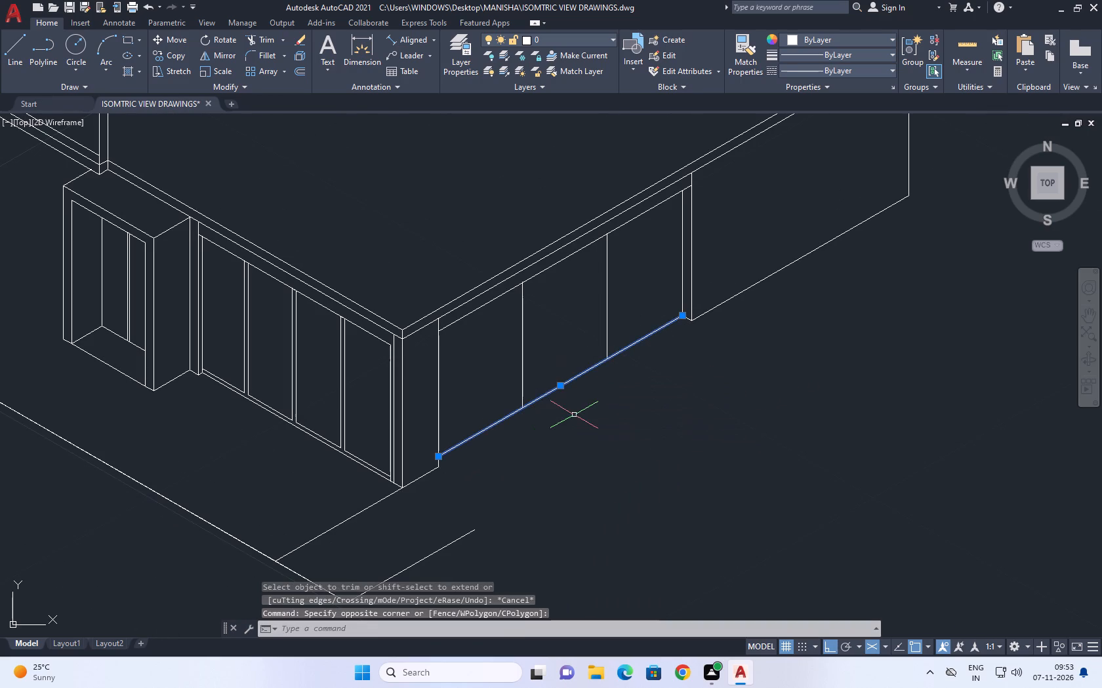
pyautogui.click(171, 54)
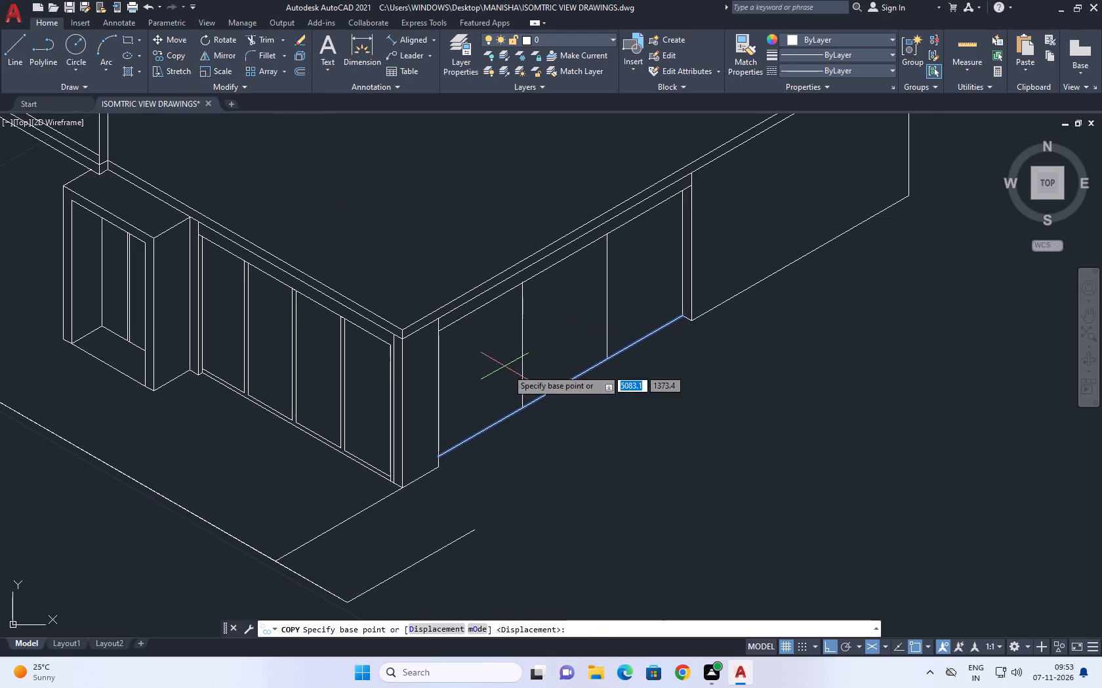
pyautogui.click(564, 381)
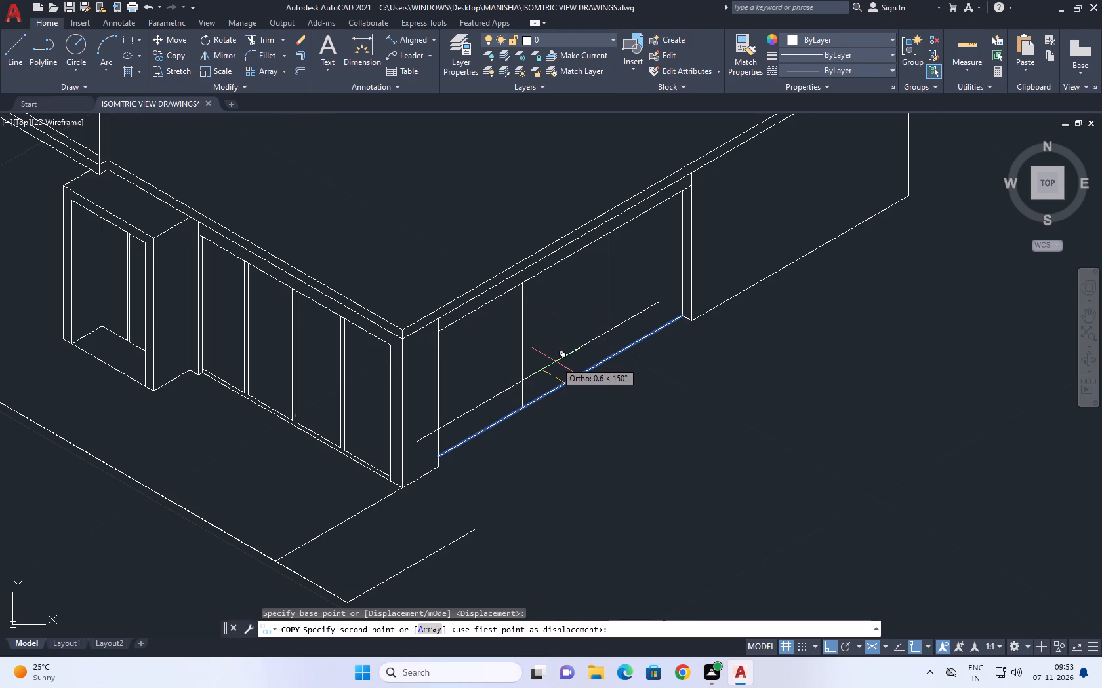
pyautogui.press('F5')
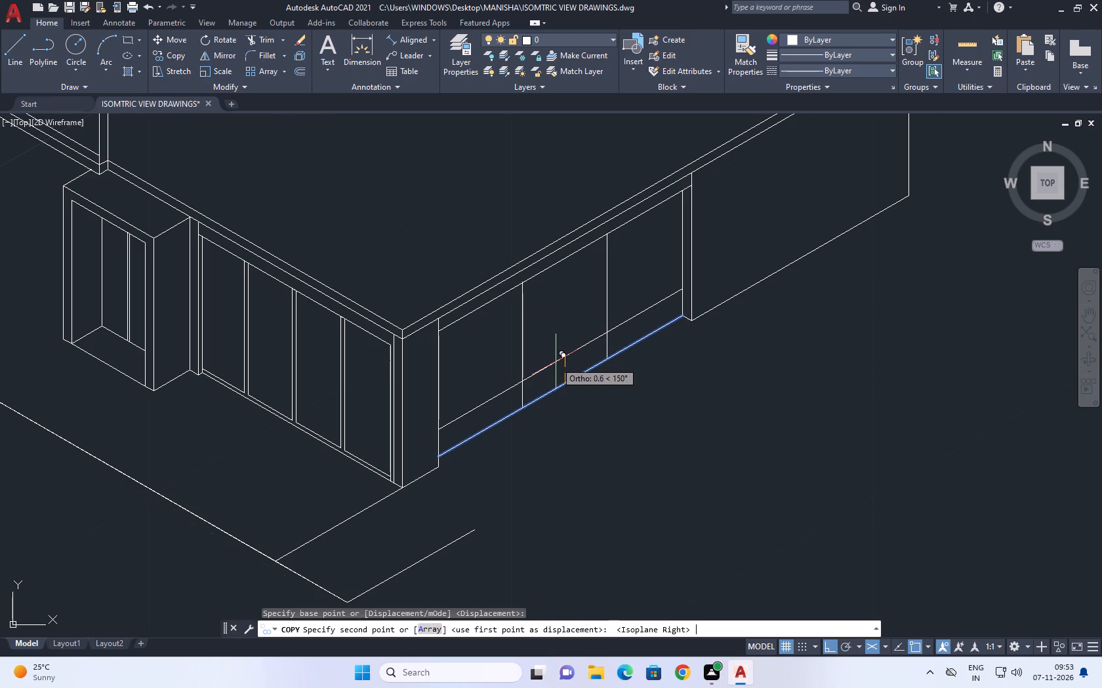
pyautogui.write('0.5')
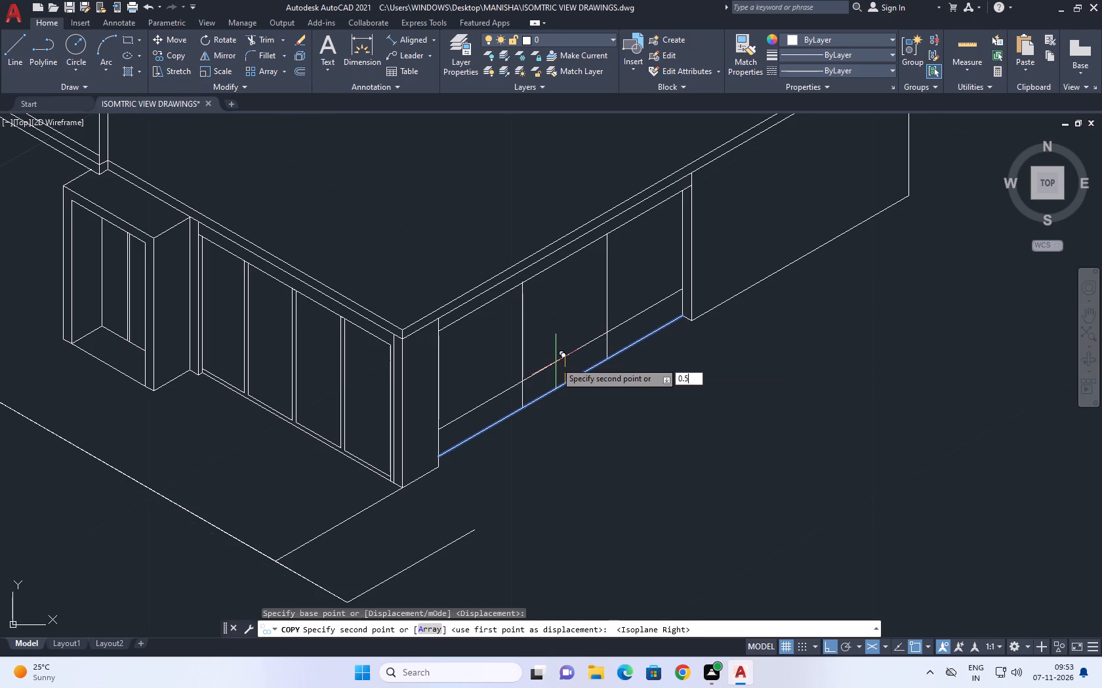
pyautogui.press('Return')
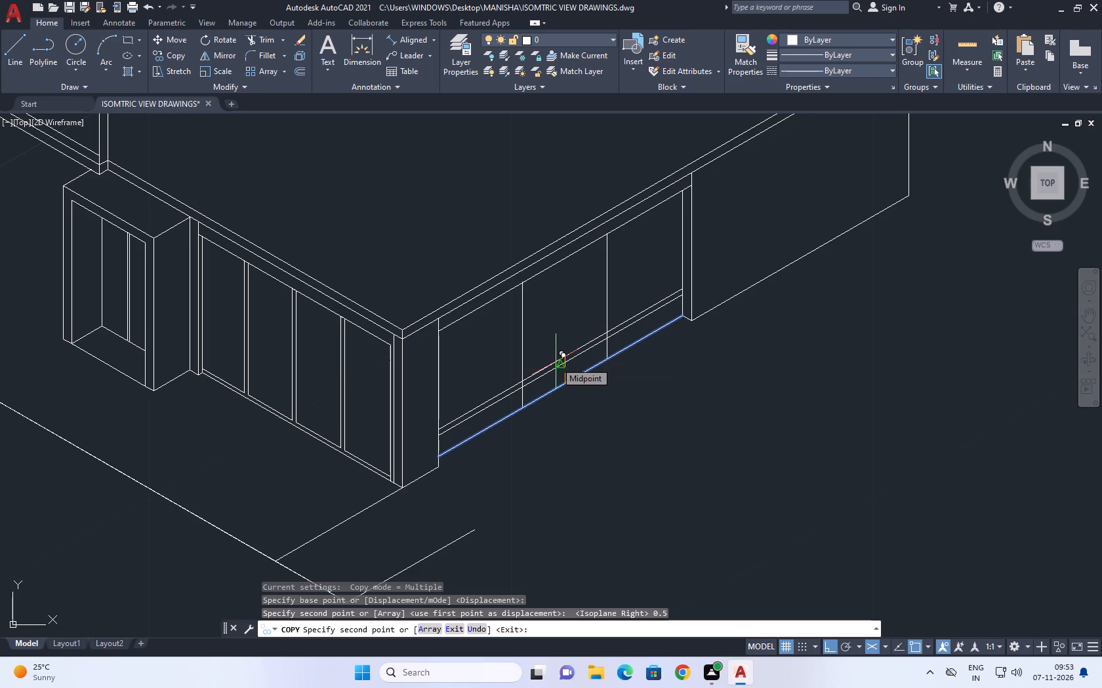
pyautogui.hotkey('ctrl', 'z')
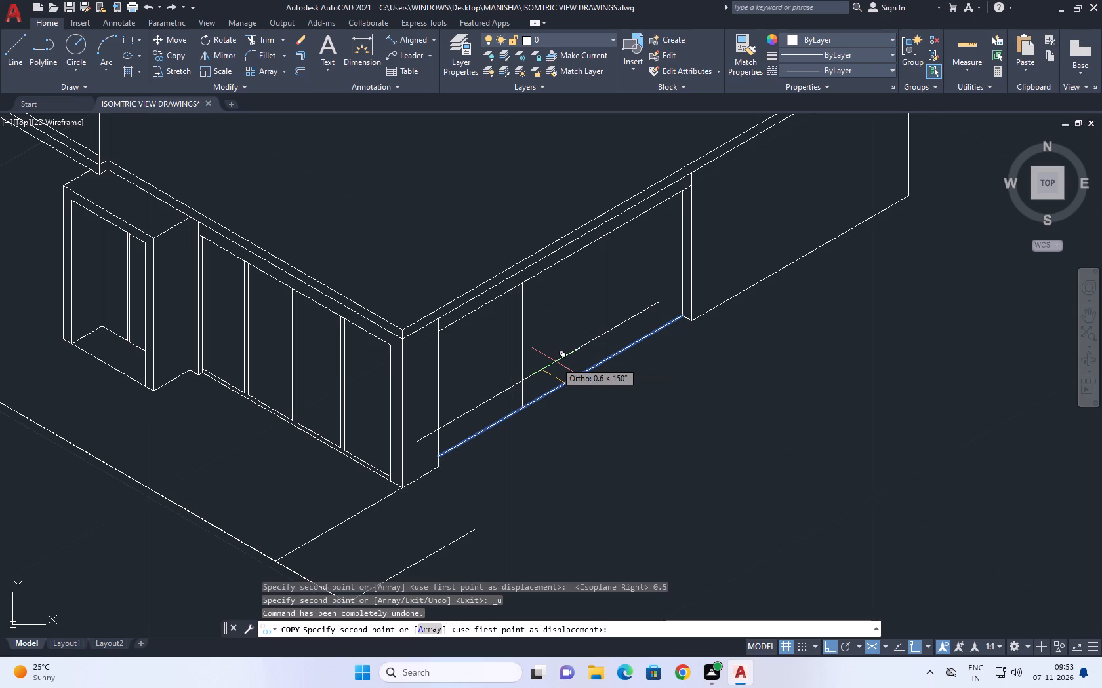
pyautogui.press('F5')
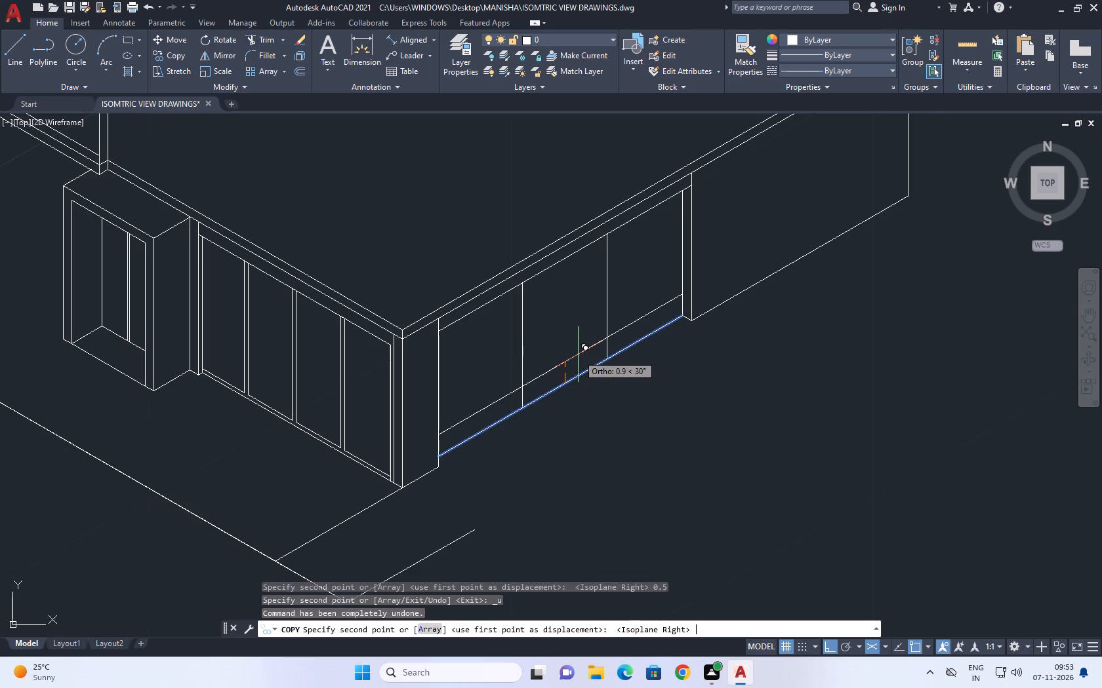
pyautogui.write('0.1')
pyautogui.press('Return')
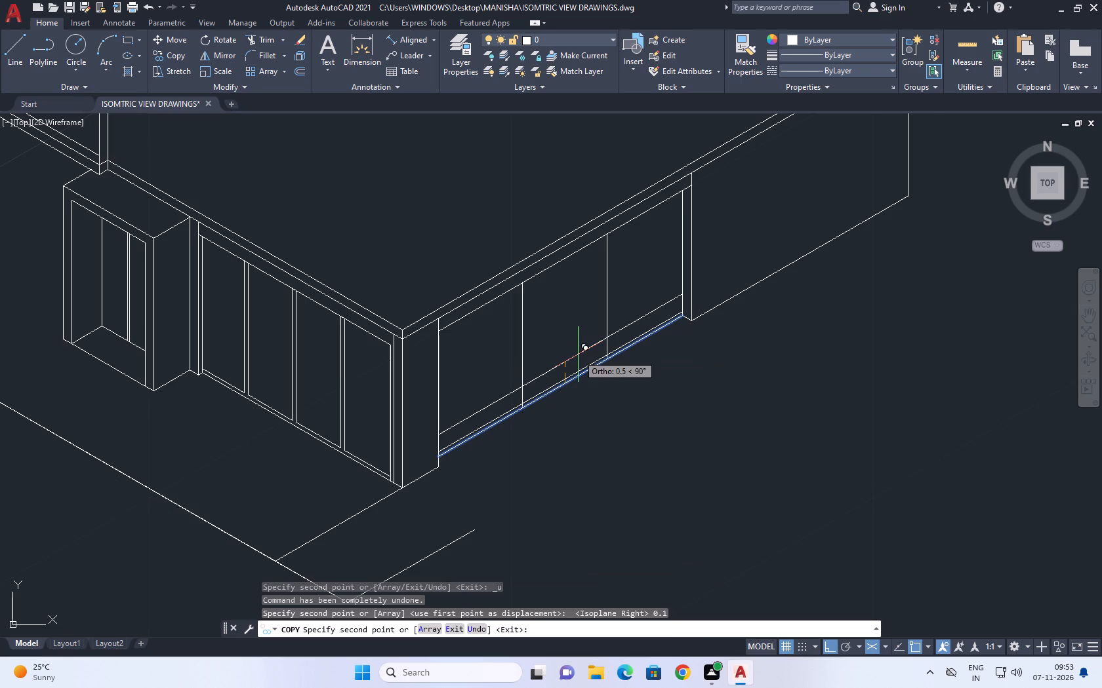
pyautogui.rightClick(571, 350)
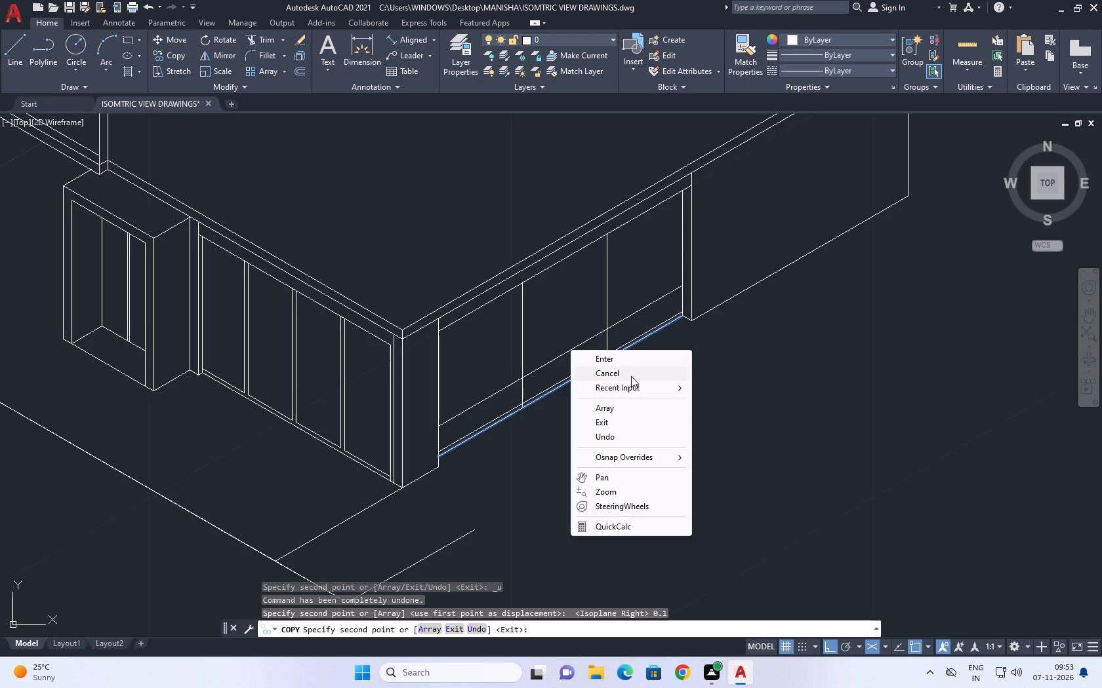
pyautogui.click(631, 375)
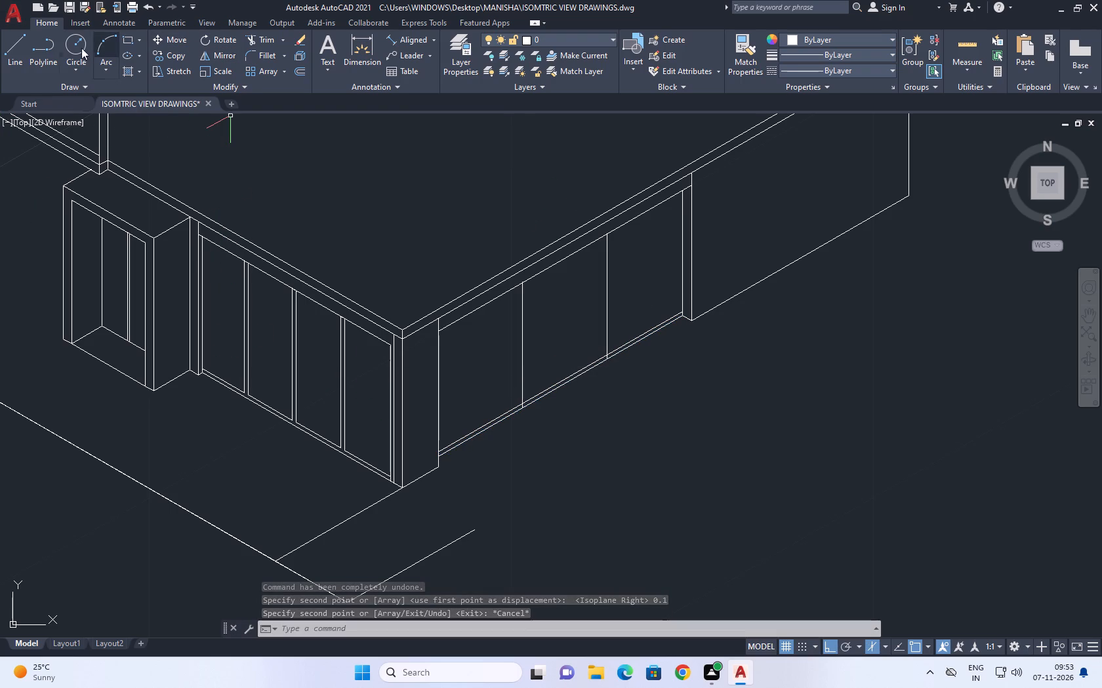
# Trim the ends of the two dividing verticals between the opening's bottom line and its raised copy.
pyautogui.moveTo(268, 39); pyautogui.dragTo(271, 48)
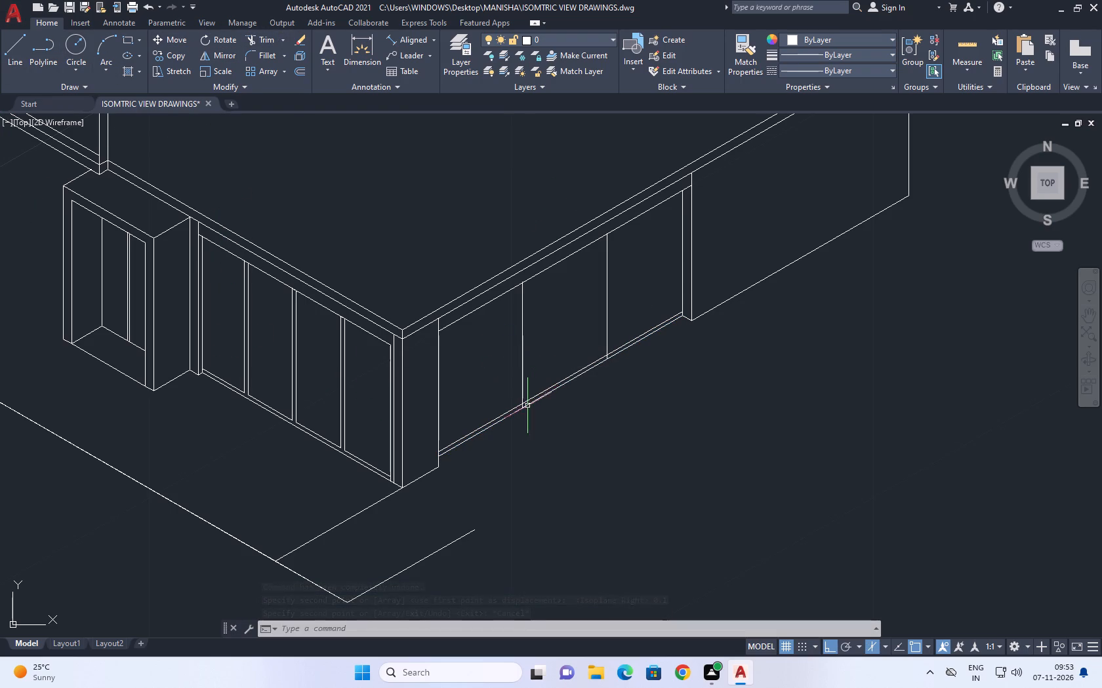
pyautogui.click(263, 40)
pyautogui.scroll(3, 527, 432)
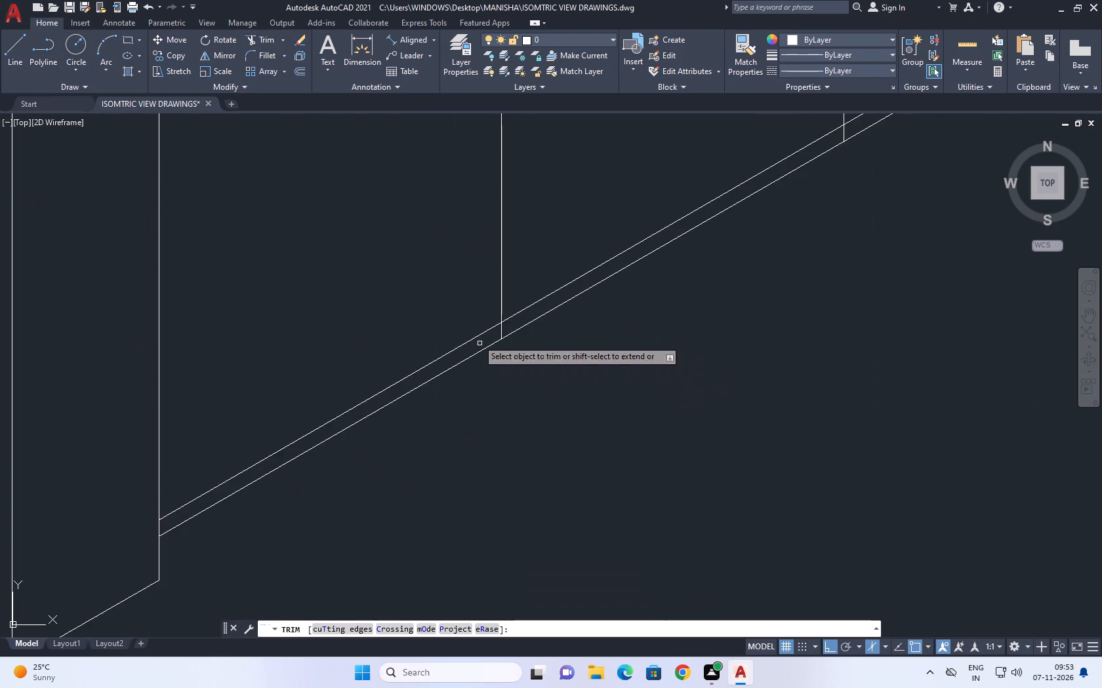
pyautogui.scroll(2, 471, 321)
pyautogui.click(544, 347)
pyautogui.scroll(-5, 556, 337)
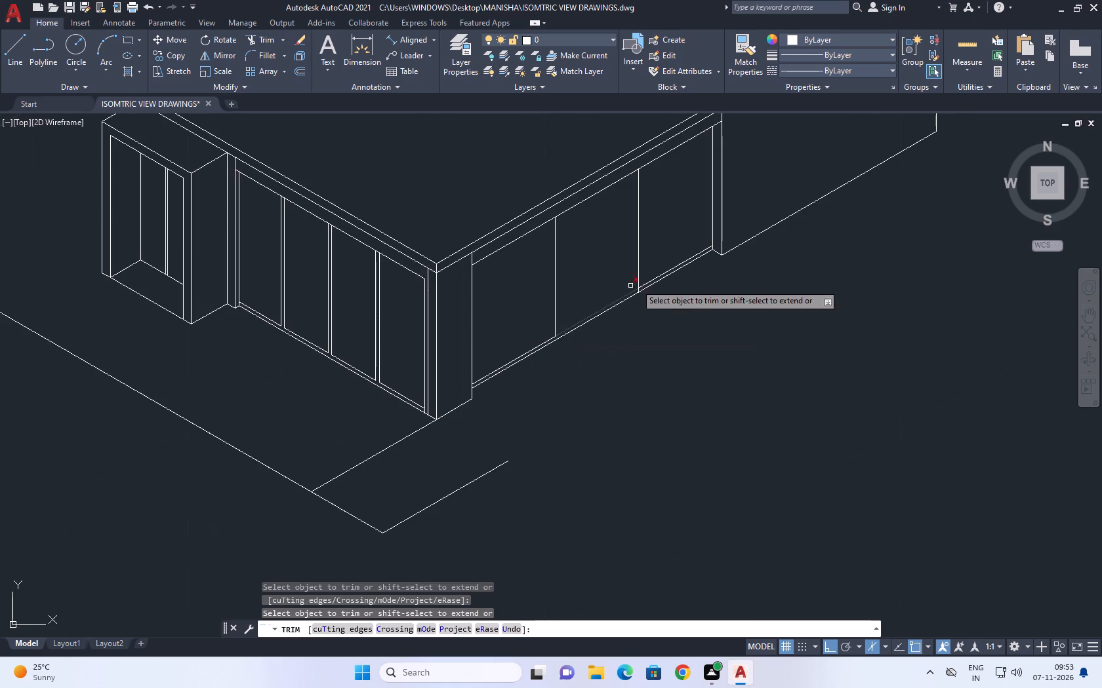
pyautogui.scroll(3, 659, 290)
pyautogui.scroll(1, 600, 290)
pyautogui.click(560, 290)
pyautogui.moveTo(451, 259); pyautogui.dragTo(442, 256, button='right')
pyautogui.click(482, 278)
# Copy the dividing vertical nearest the building corner 0.05 to each side along the wall.
pyautogui.scroll(-8, 527, 324)
pyautogui.scroll(5, 547, 329)
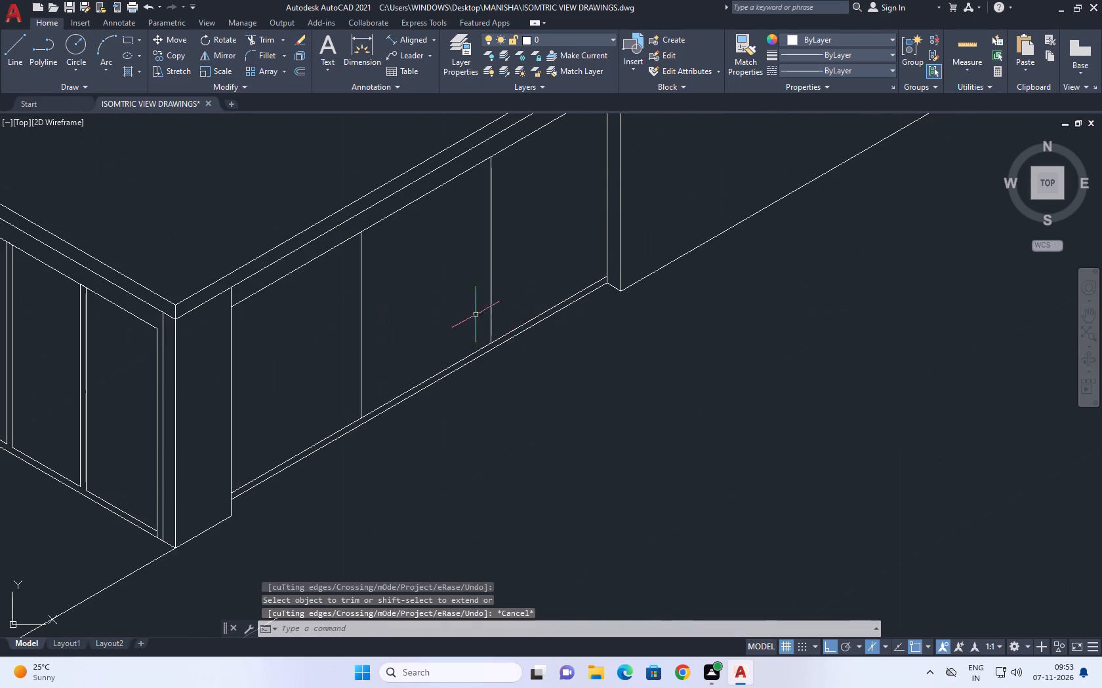
pyautogui.click(403, 297)
pyautogui.click(325, 315)
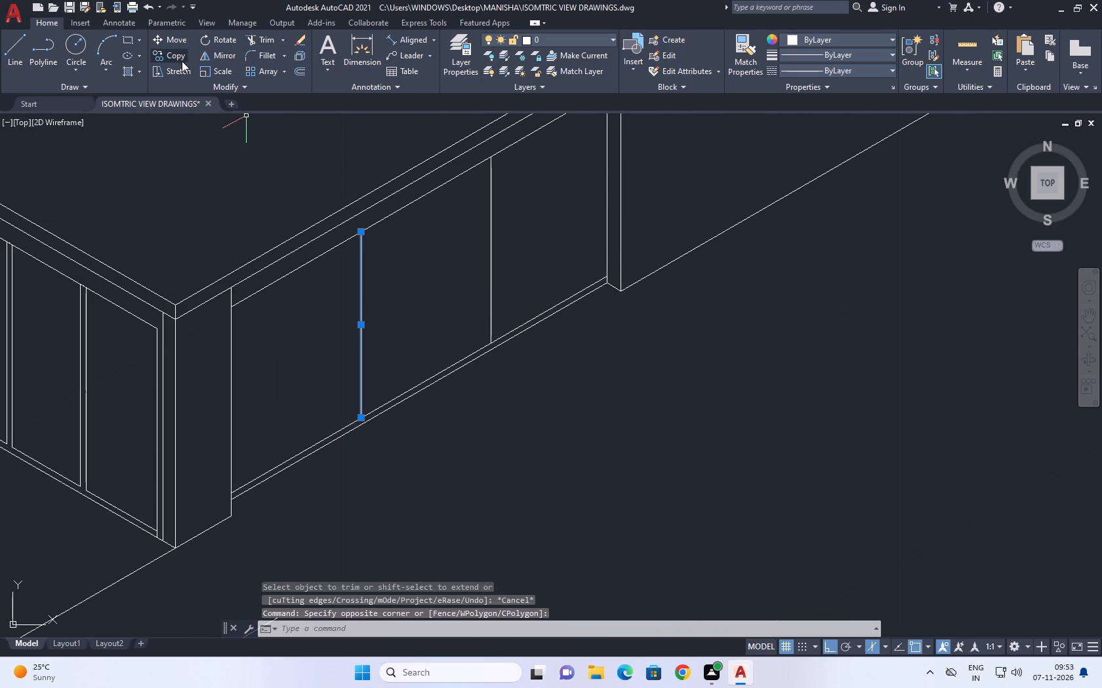
pyautogui.click(181, 62)
pyautogui.click(344, 315)
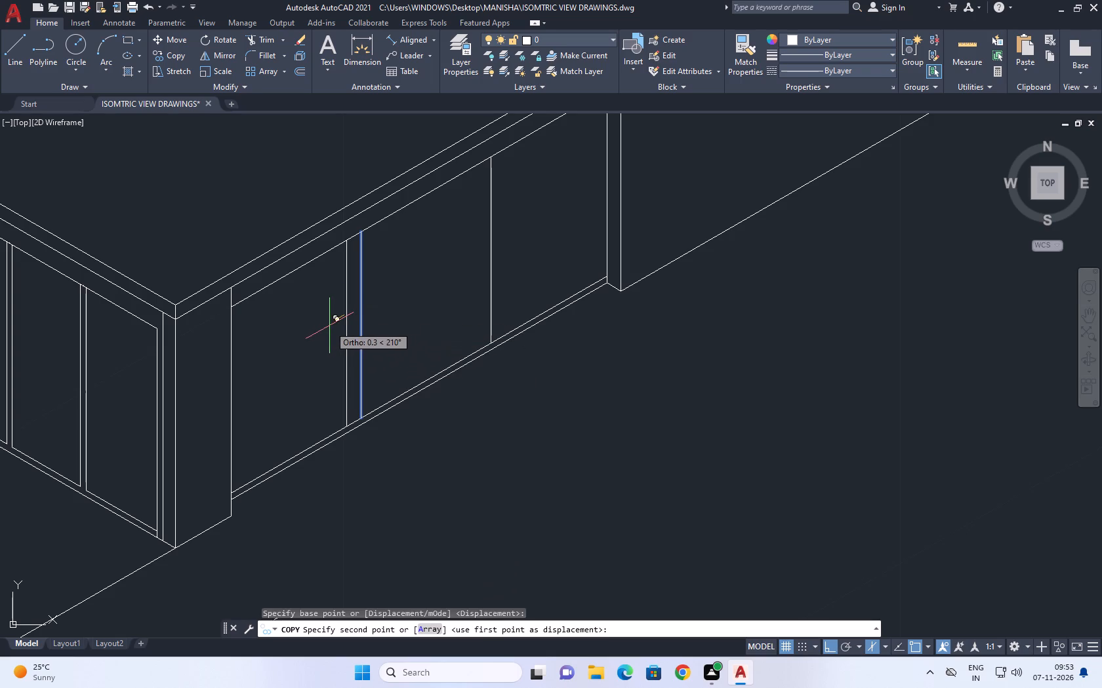
pyautogui.write('0.05')
pyautogui.press('Return')
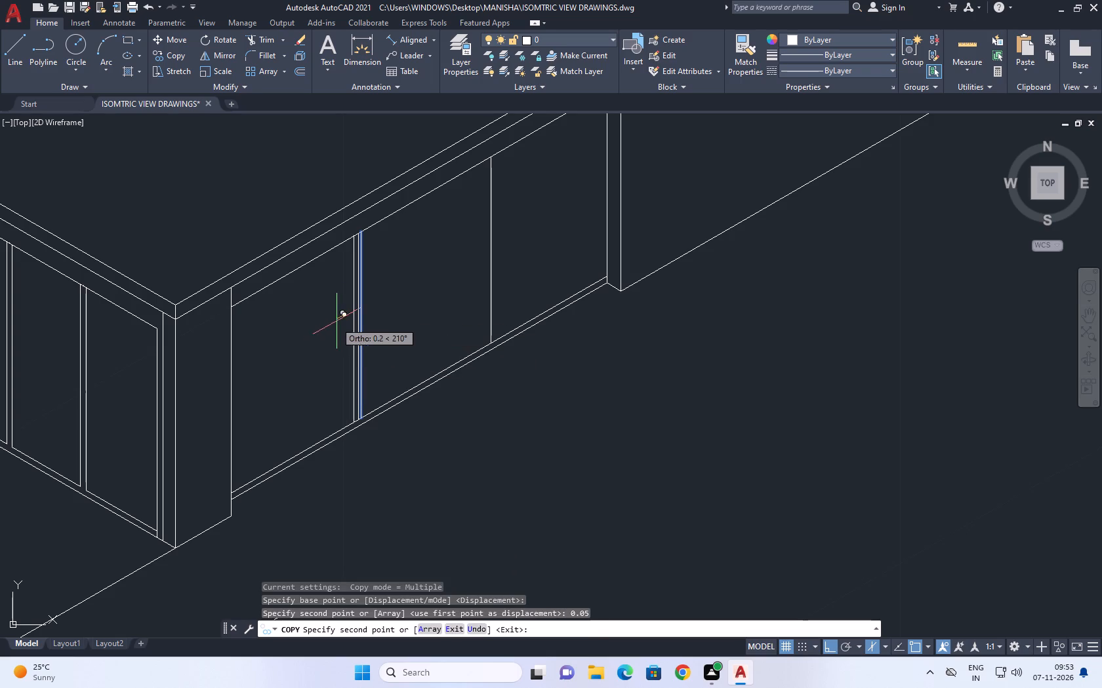
pyautogui.write('0.05')
pyautogui.press('Return')
pyautogui.rightClick(407, 313)
pyautogui.click(436, 339)
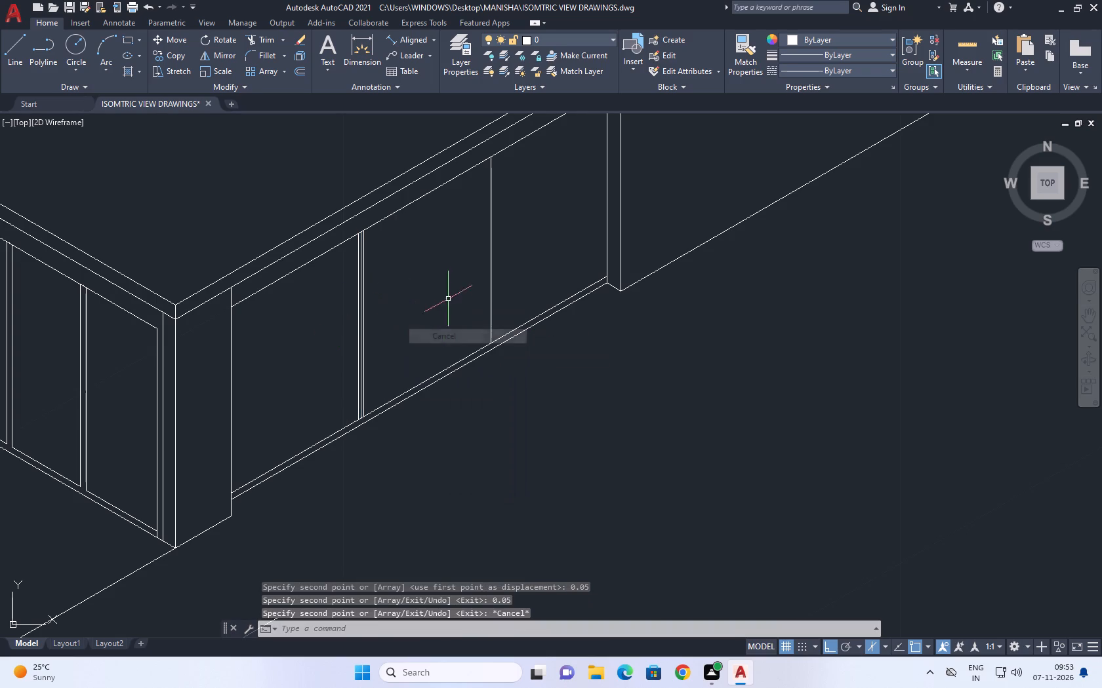
# Copy the far dividing vertical 0.05 to each side along the wall.
pyautogui.click(486, 273)
pyautogui.click(496, 265)
pyautogui.moveTo(516, 250); pyautogui.dragTo(509, 251)
pyautogui.click(479, 270)
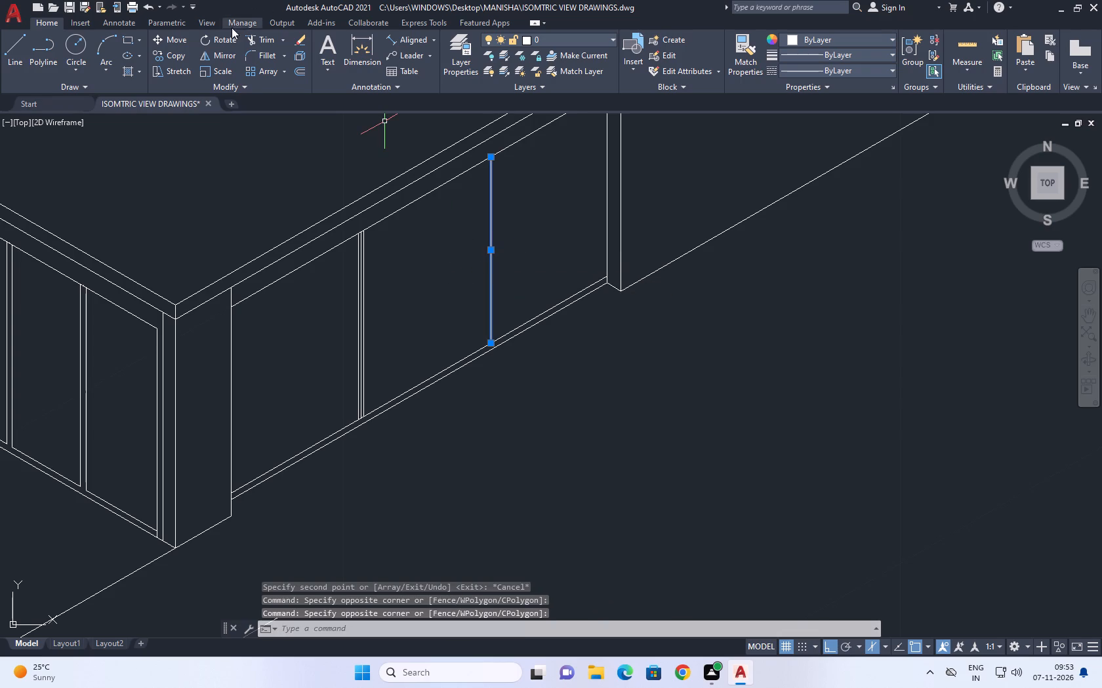
pyautogui.click(184, 60)
pyautogui.moveTo(457, 269); pyautogui.dragTo(455, 280)
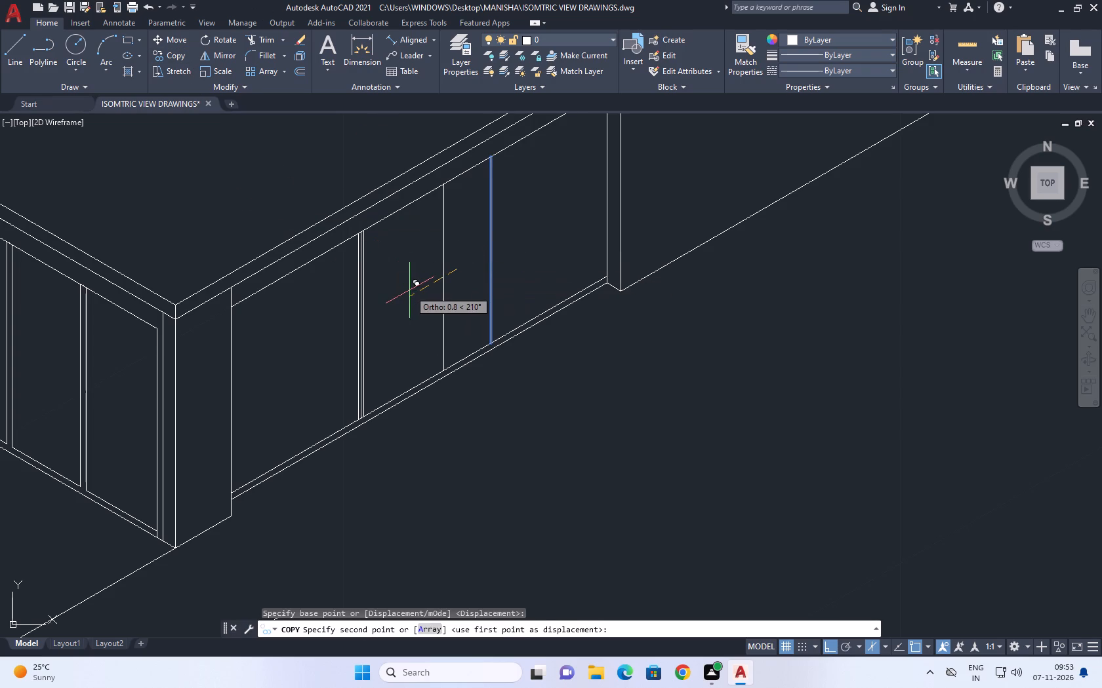
pyautogui.write('0.05')
pyautogui.press('Return')
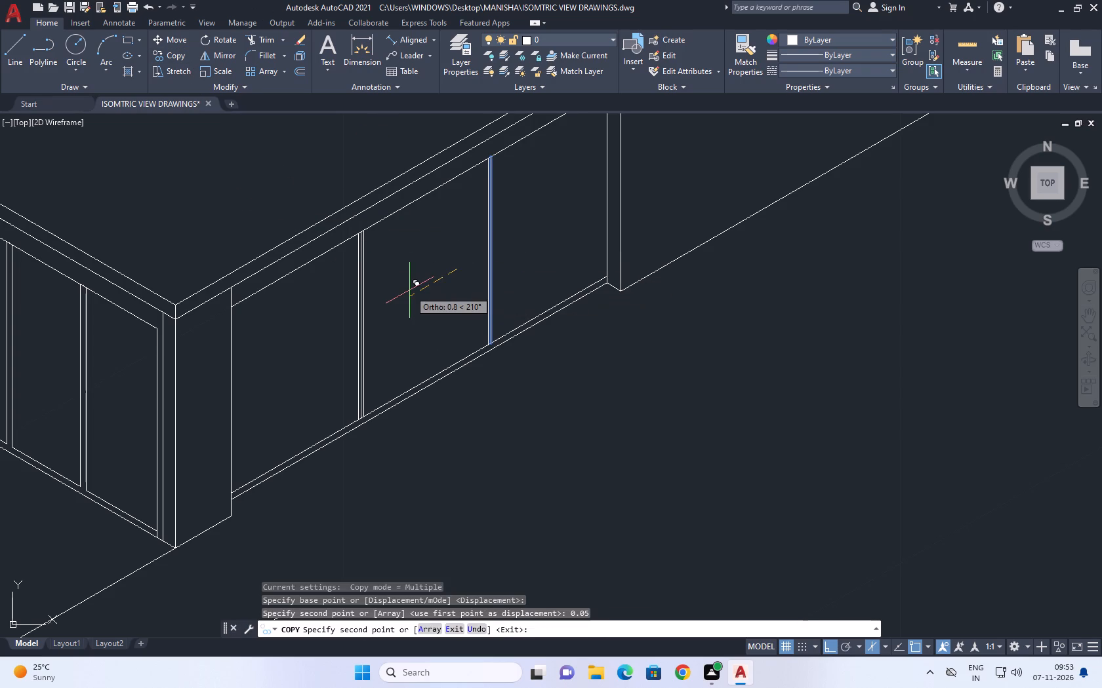
pyautogui.write('0.05')
pyautogui.press('Return')
pyautogui.rightClick(561, 278)
pyautogui.click(604, 298)
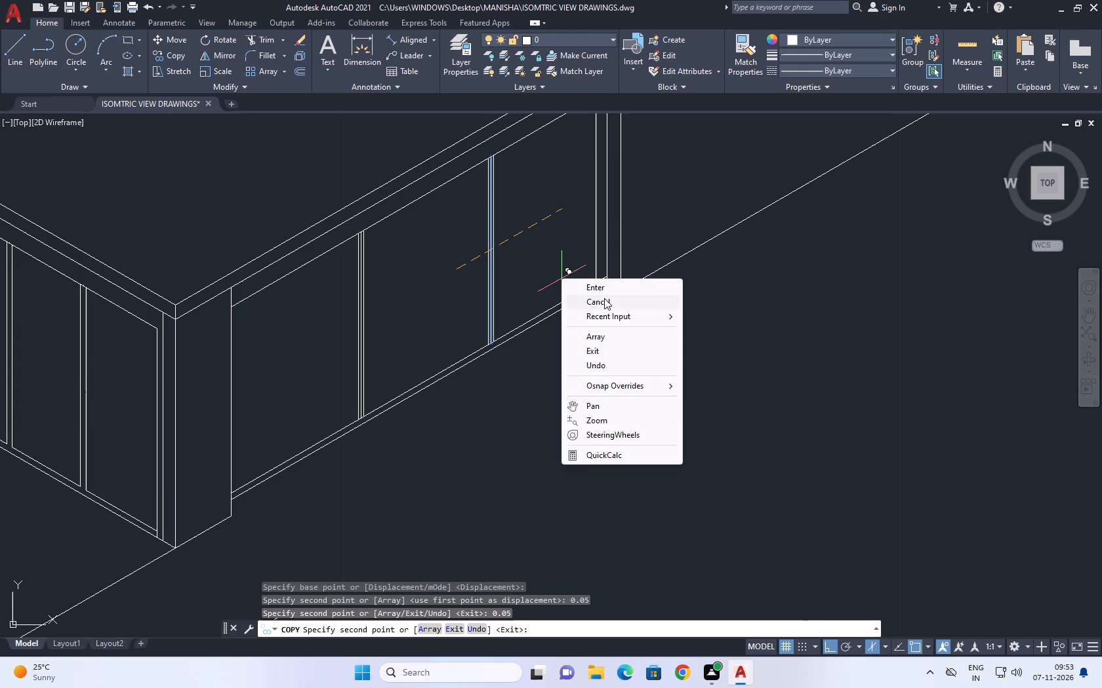
# Erase the original centre line between the offset copies at both dividing verticals.
pyautogui.scroll(2, 489, 298)
pyautogui.click(487, 304)
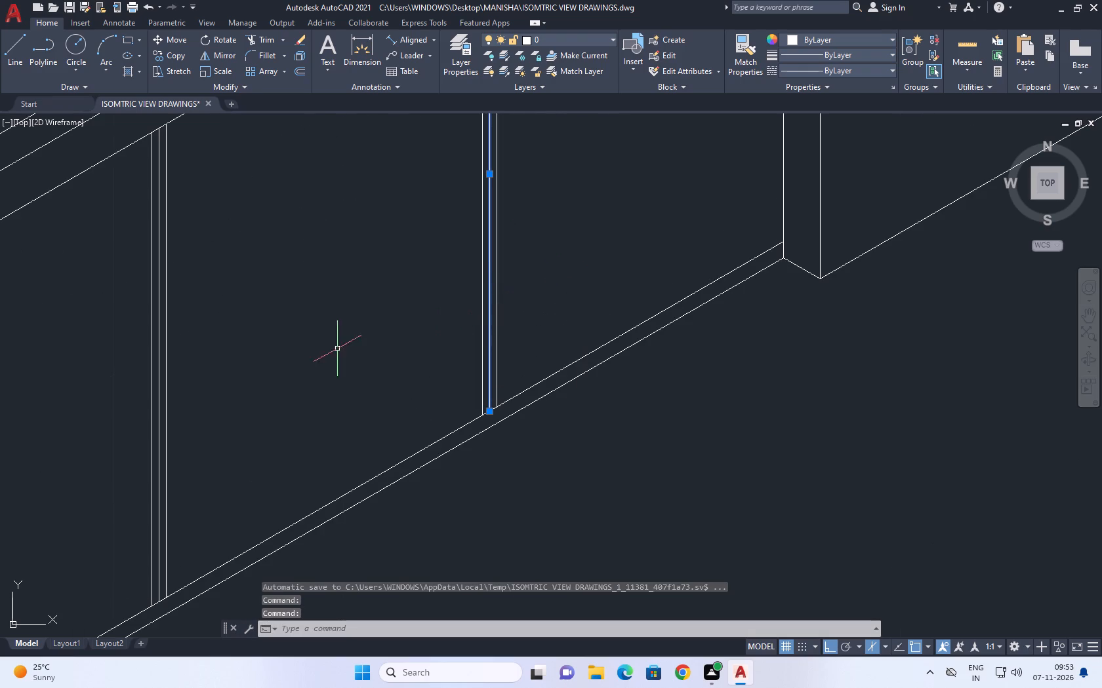
pyautogui.click(159, 372)
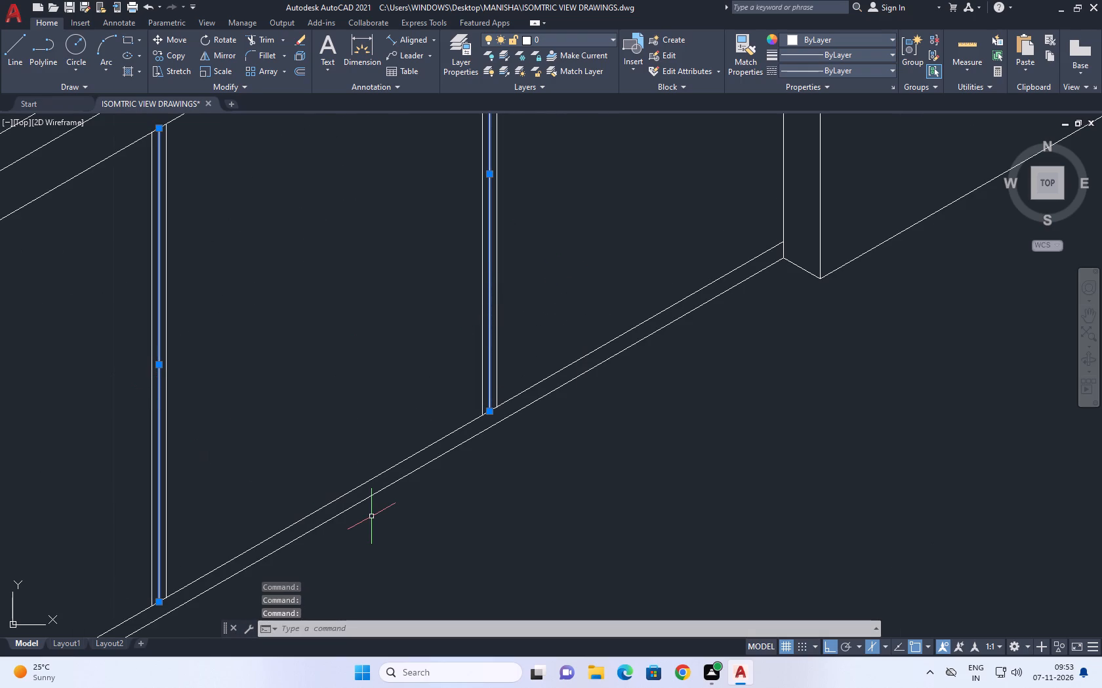
pyautogui.press('Delete')
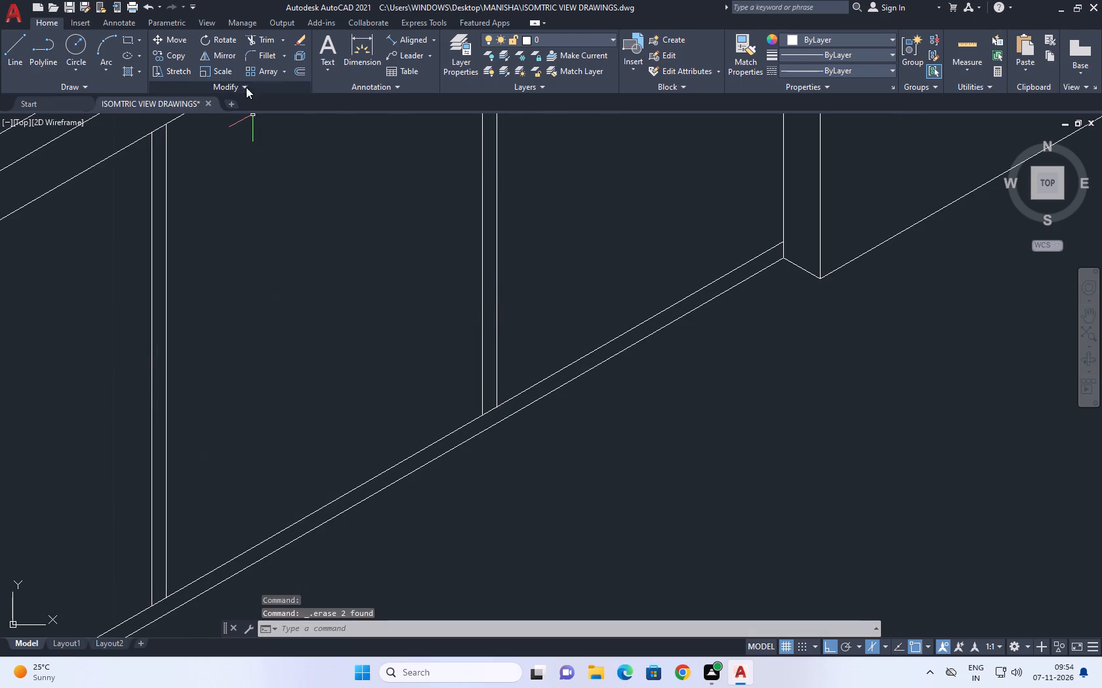
# Trim the raised bottom frame line between the paired verticals of both mullions.
pyautogui.click(264, 37)
pyautogui.scroll(3, 485, 405)
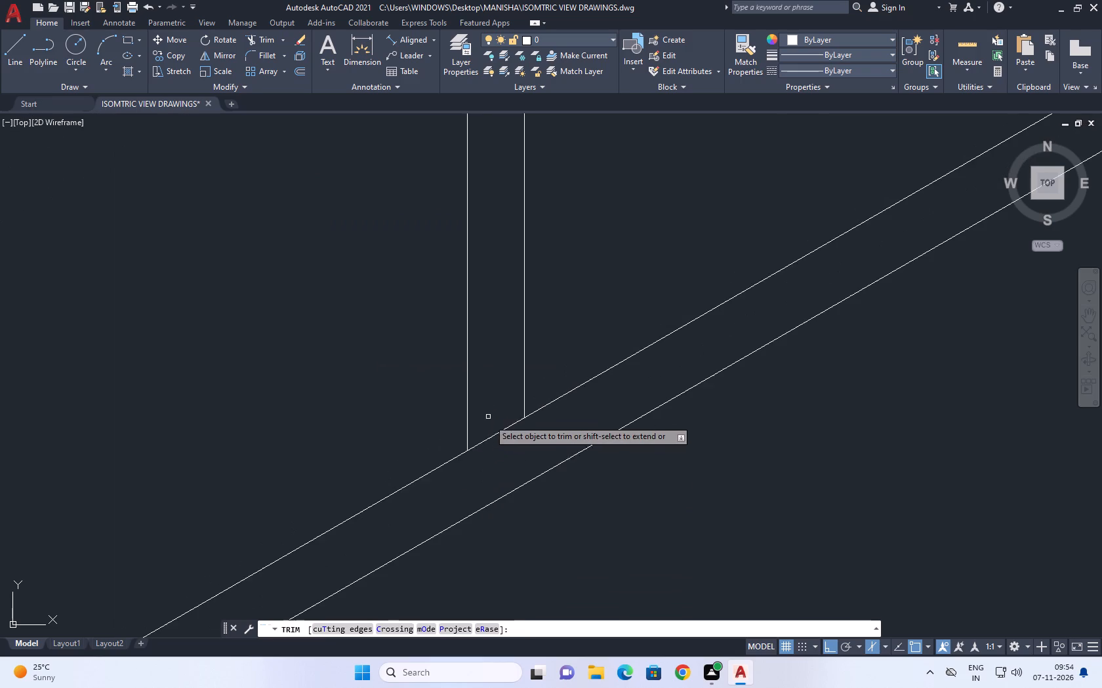
pyautogui.click(495, 434)
pyautogui.scroll(-5, 539, 416)
pyautogui.scroll(3, 411, 493)
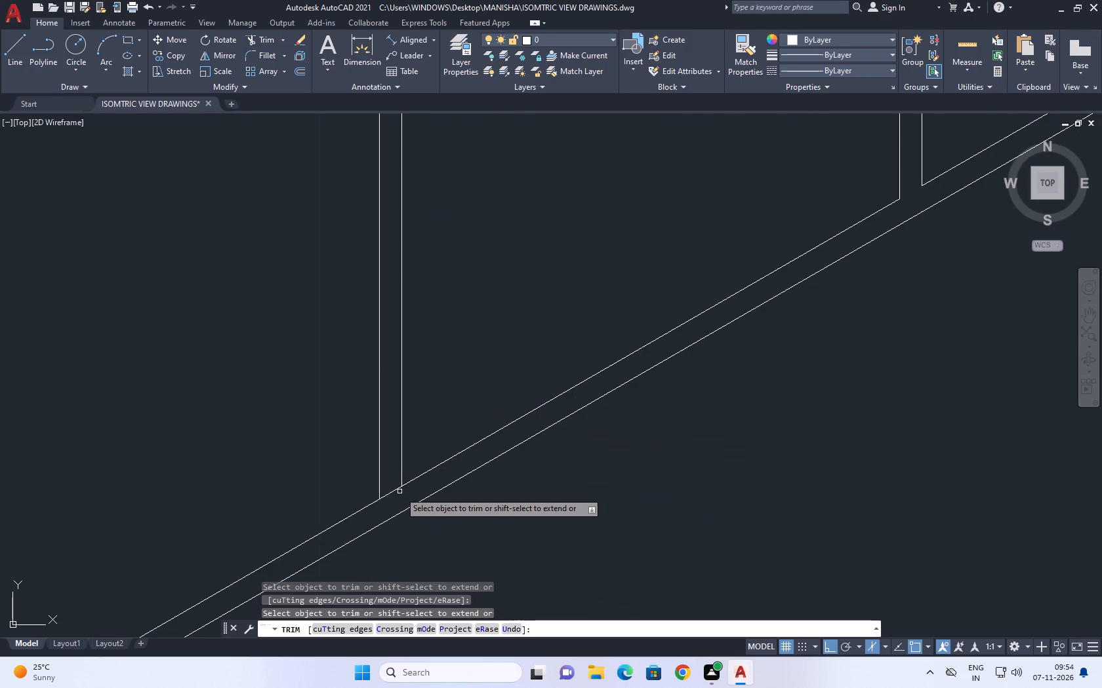
pyautogui.click(398, 491)
pyautogui.scroll(-4, 445, 485)
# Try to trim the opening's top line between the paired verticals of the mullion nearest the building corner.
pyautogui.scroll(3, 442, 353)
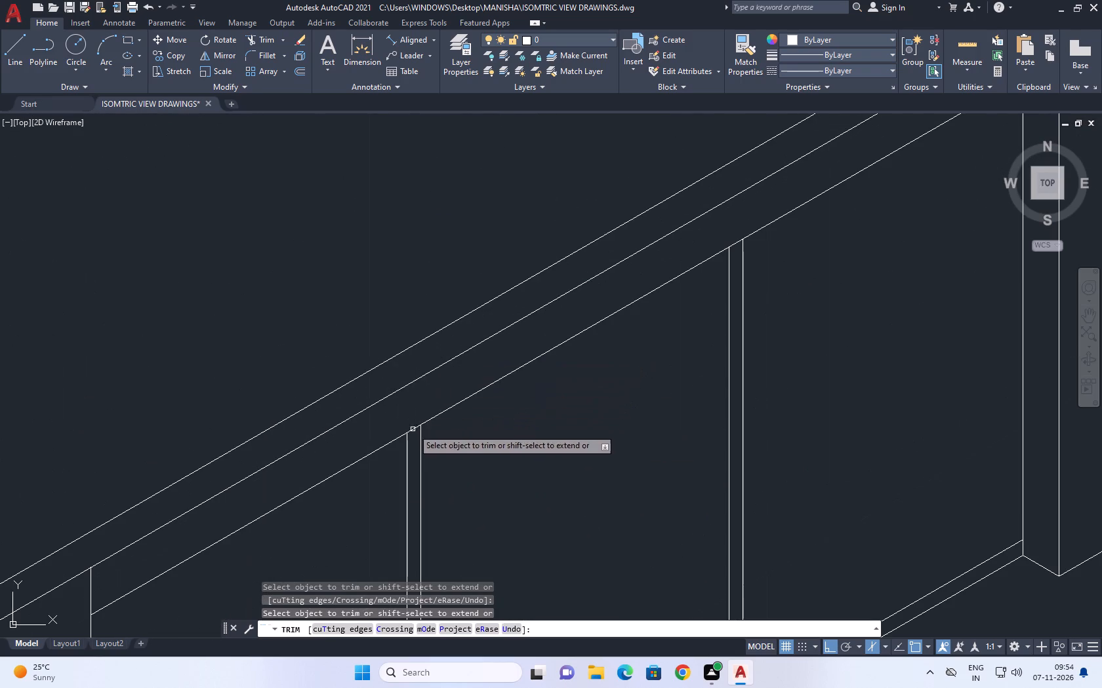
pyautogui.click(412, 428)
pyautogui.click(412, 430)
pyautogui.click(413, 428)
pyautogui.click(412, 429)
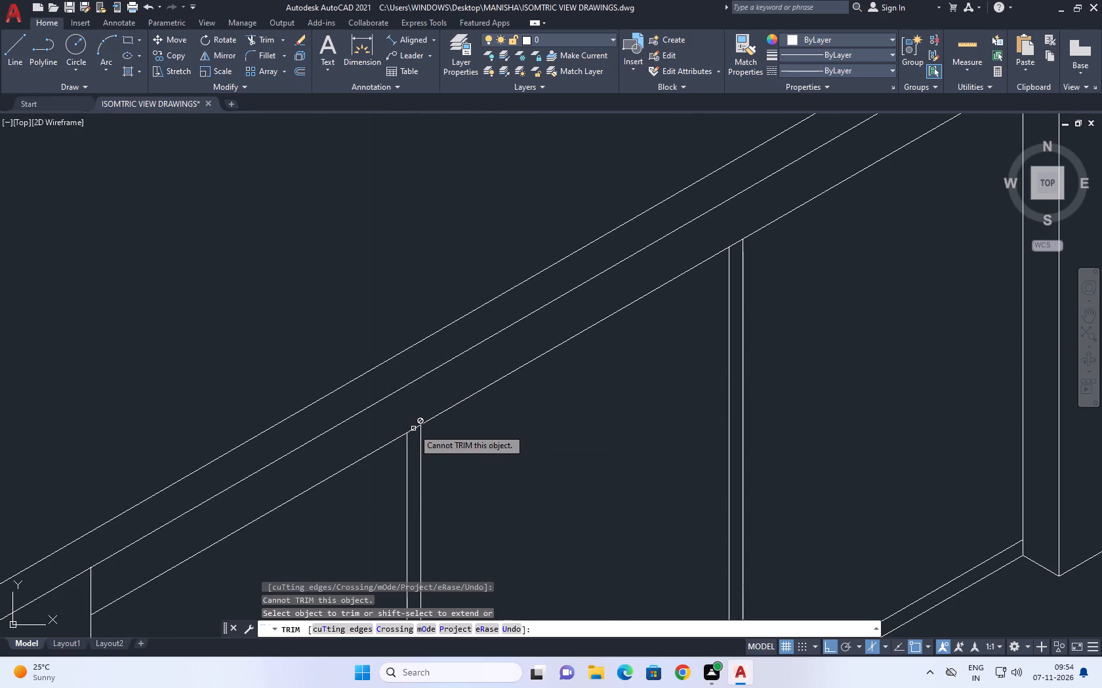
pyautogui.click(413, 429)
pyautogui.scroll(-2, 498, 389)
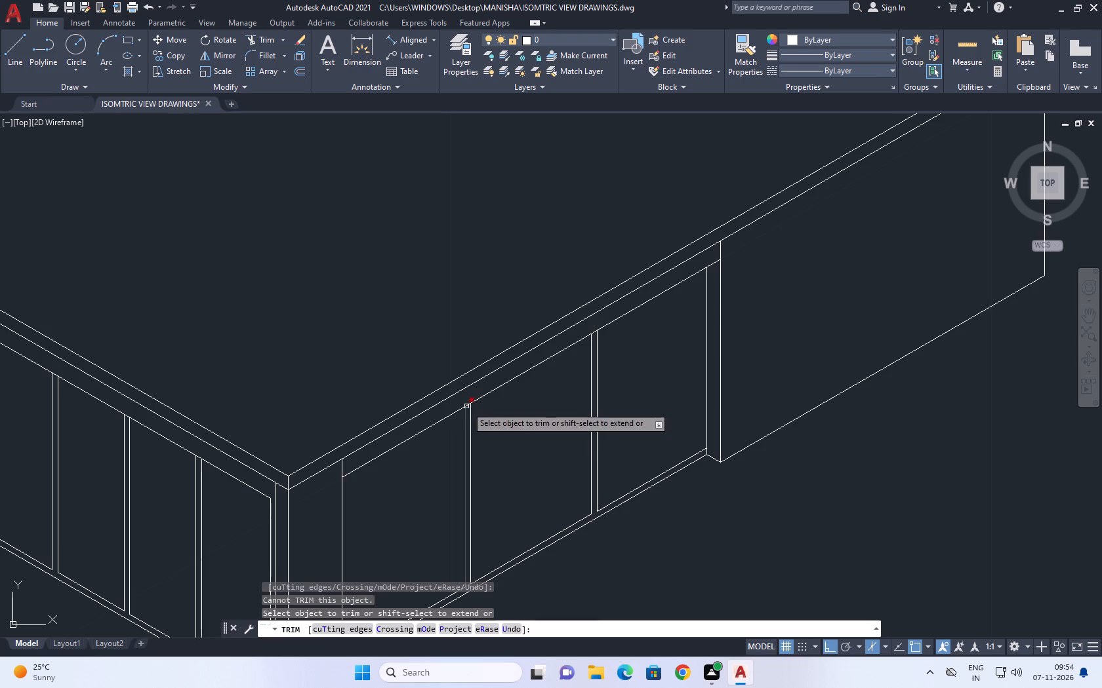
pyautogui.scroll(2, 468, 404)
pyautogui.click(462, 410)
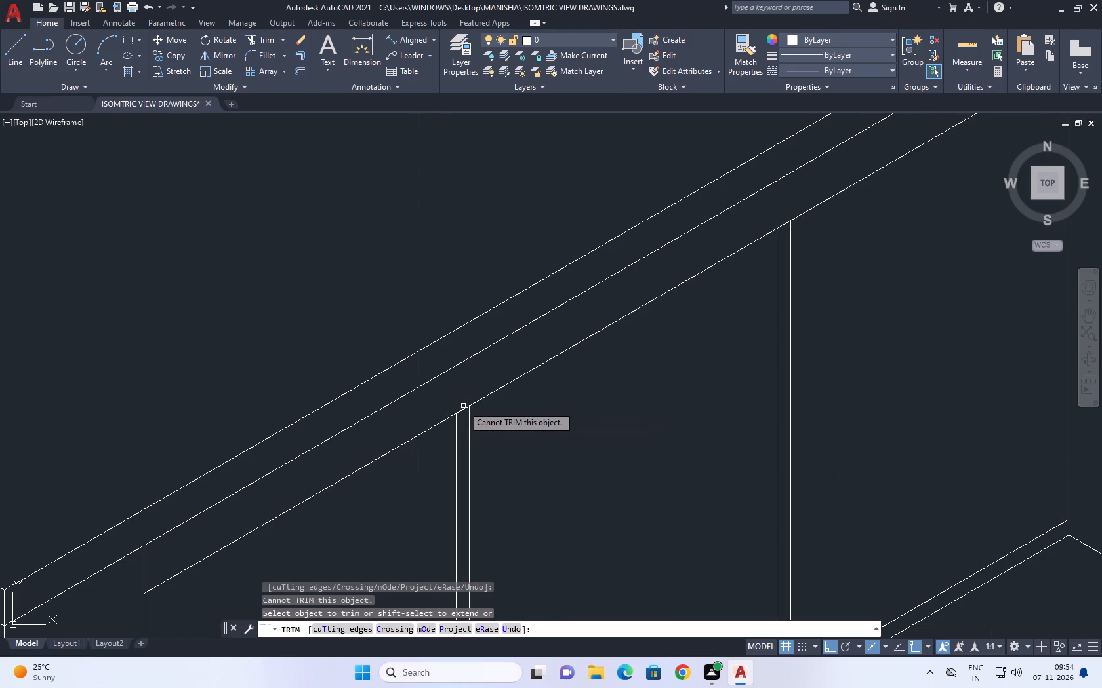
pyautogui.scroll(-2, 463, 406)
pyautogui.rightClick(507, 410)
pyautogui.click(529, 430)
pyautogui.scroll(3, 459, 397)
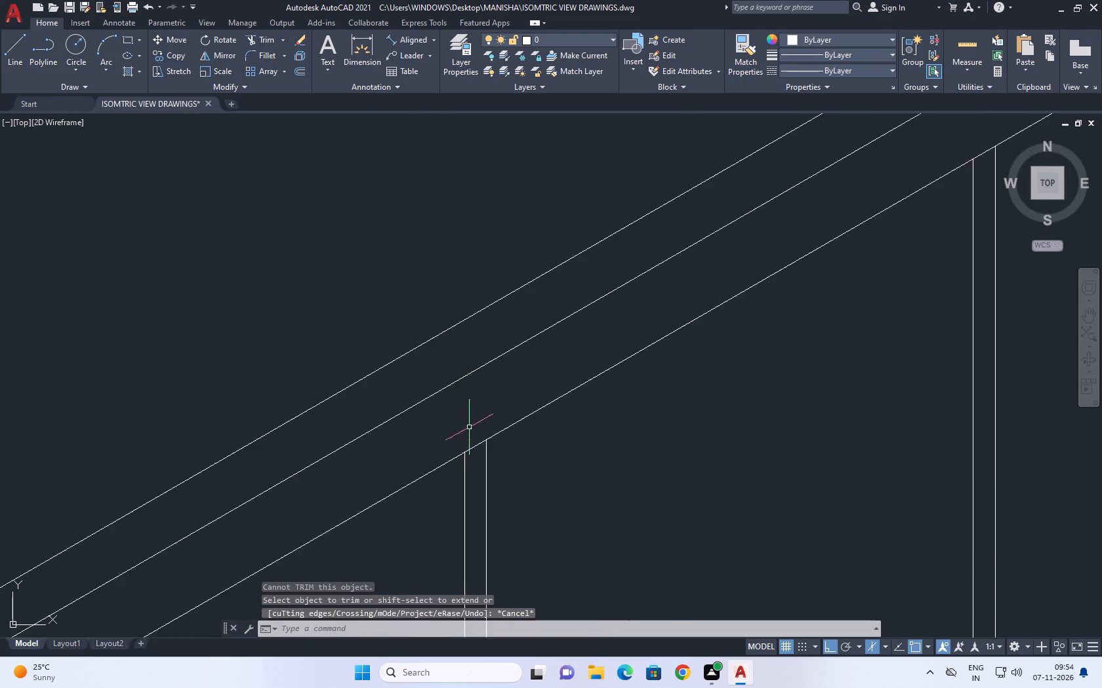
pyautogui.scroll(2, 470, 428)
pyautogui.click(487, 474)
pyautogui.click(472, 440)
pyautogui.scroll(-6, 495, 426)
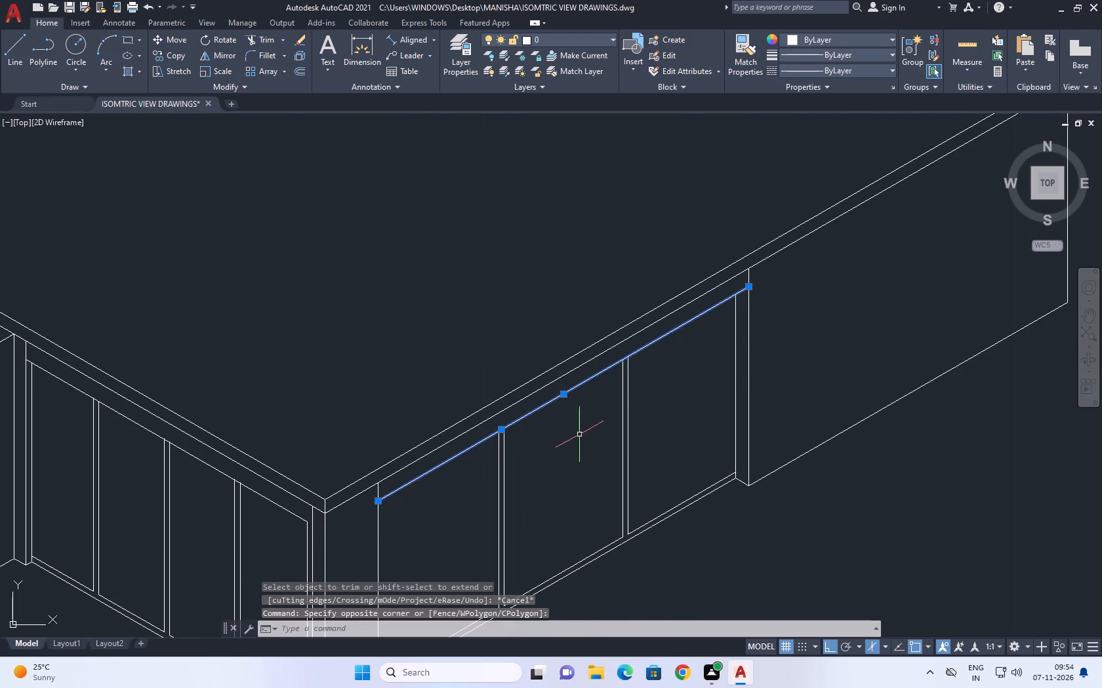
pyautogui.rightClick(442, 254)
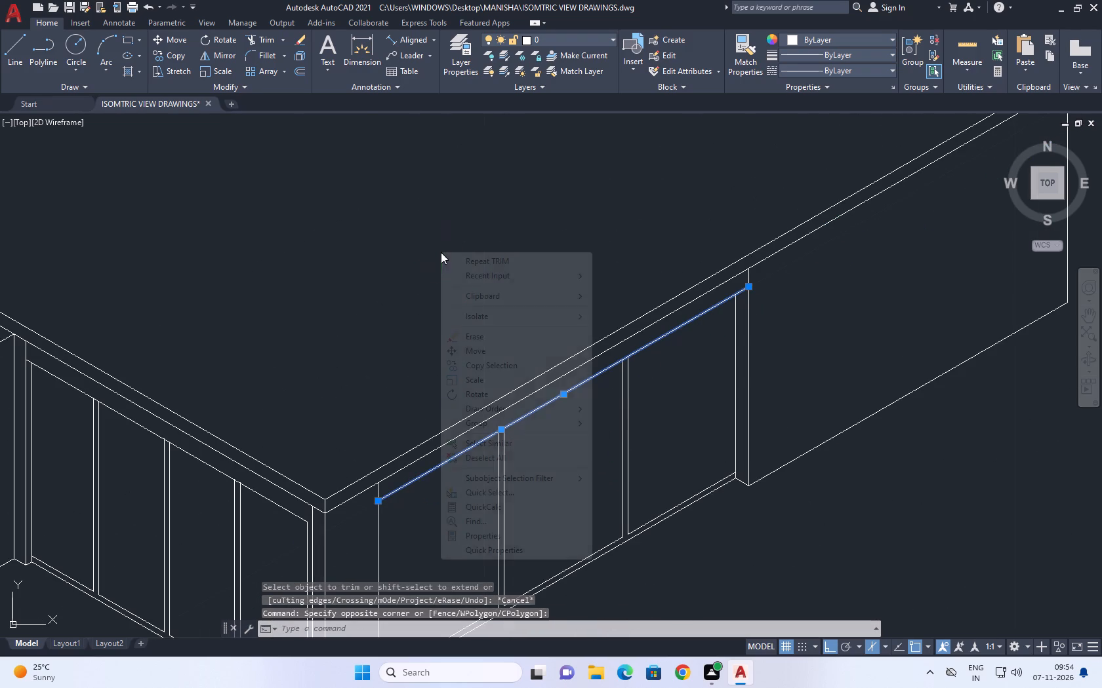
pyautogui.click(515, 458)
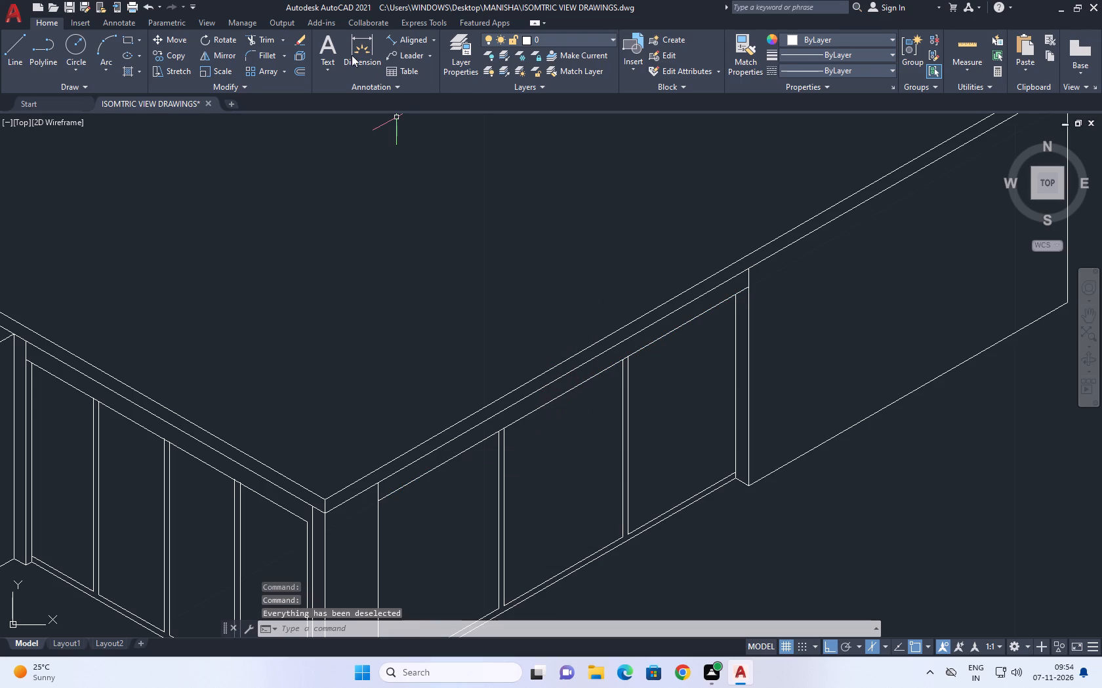
# Trim the side wall opening's top line between the paired verticals of both mullions.
pyautogui.click(272, 40)
pyautogui.scroll(4, 619, 363)
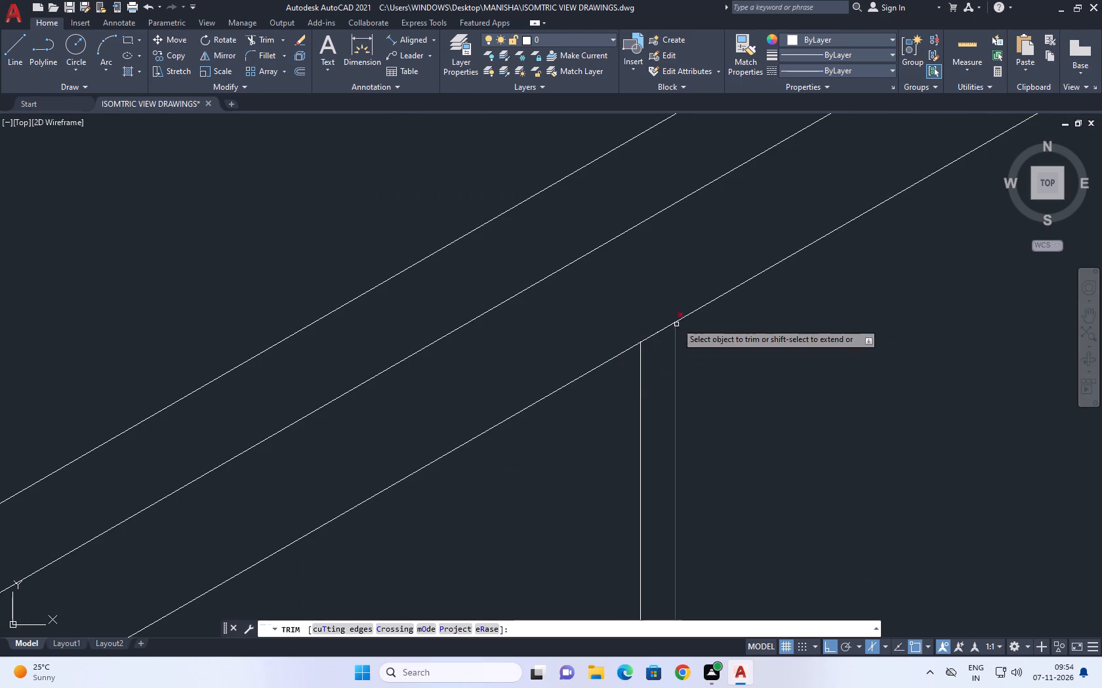
pyautogui.click(656, 305)
pyautogui.click(668, 422)
pyautogui.scroll(-5, 664, 351)
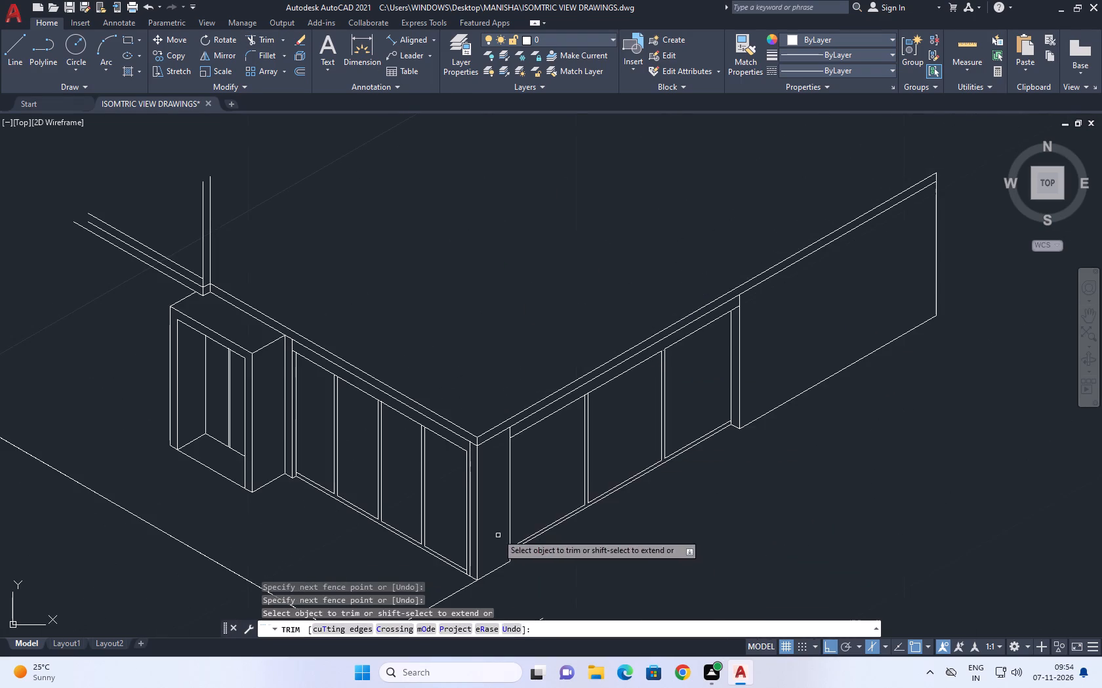
pyautogui.scroll(5, 577, 426)
pyautogui.click(648, 136)
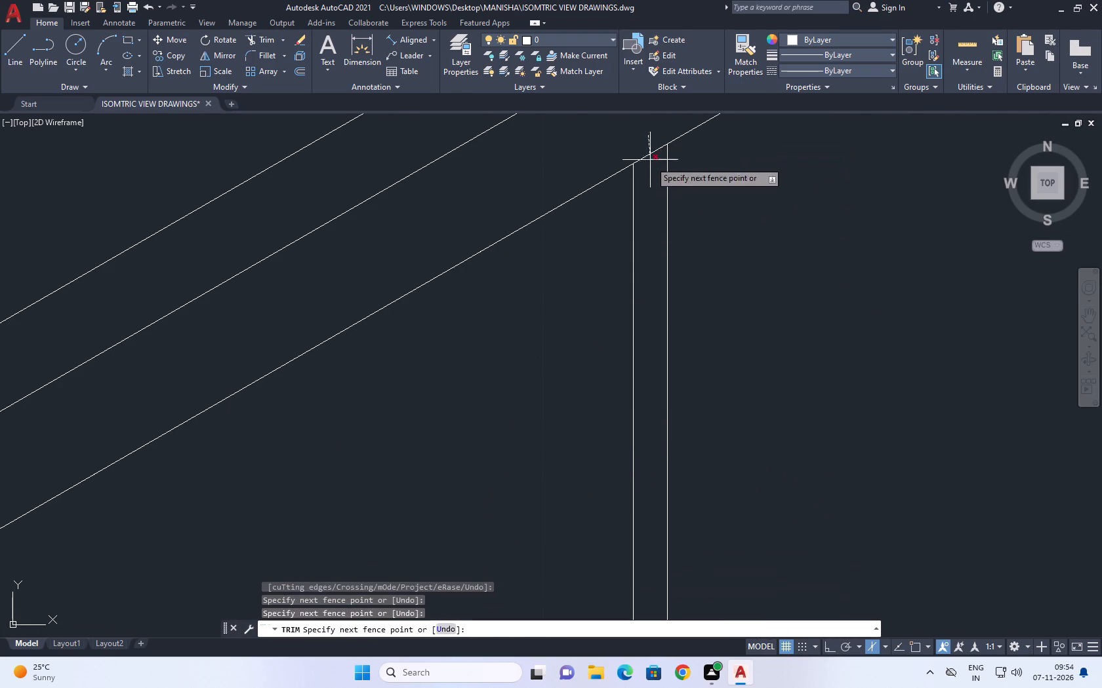
pyautogui.moveTo(653, 244); pyautogui.dragTo(653, 251)
pyautogui.rightClick(731, 271)
pyautogui.click(770, 292)
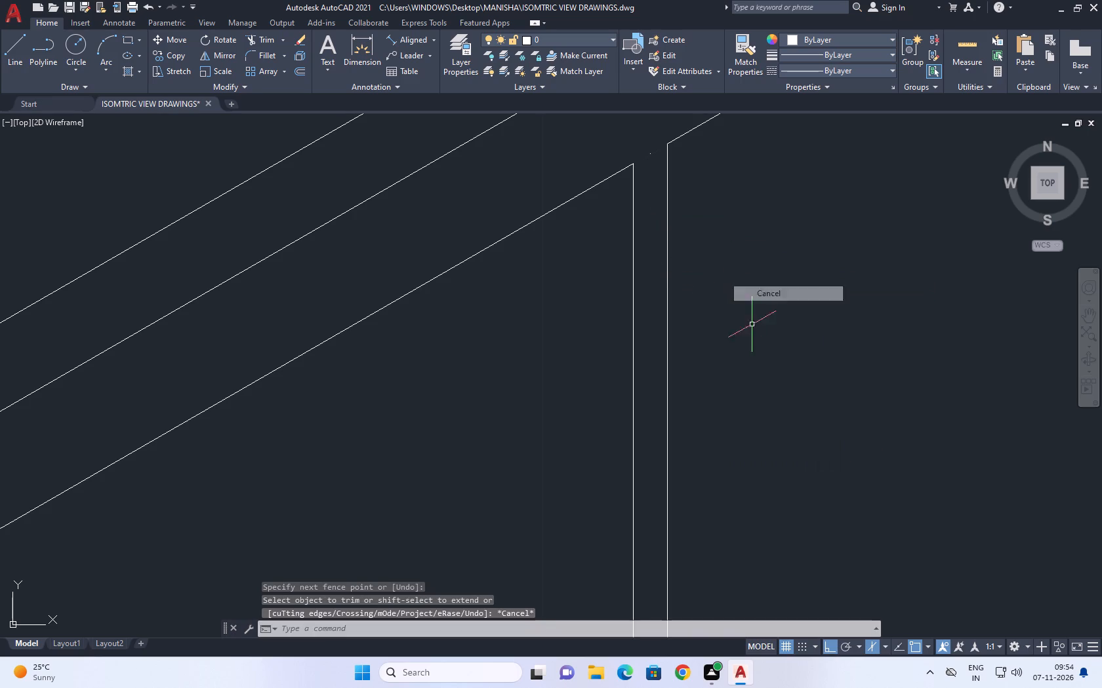
# Erase the tiny leftover line fragment between the paired verticals at the top of each side wall mullion.
pyautogui.scroll(-4, 726, 356)
pyautogui.moveTo(773, 332); pyautogui.dragTo(741, 383, button='middle')
pyautogui.moveTo(728, 370); pyautogui.dragTo(689, 385, button='middle')
pyautogui.scroll(-1, 684, 382)
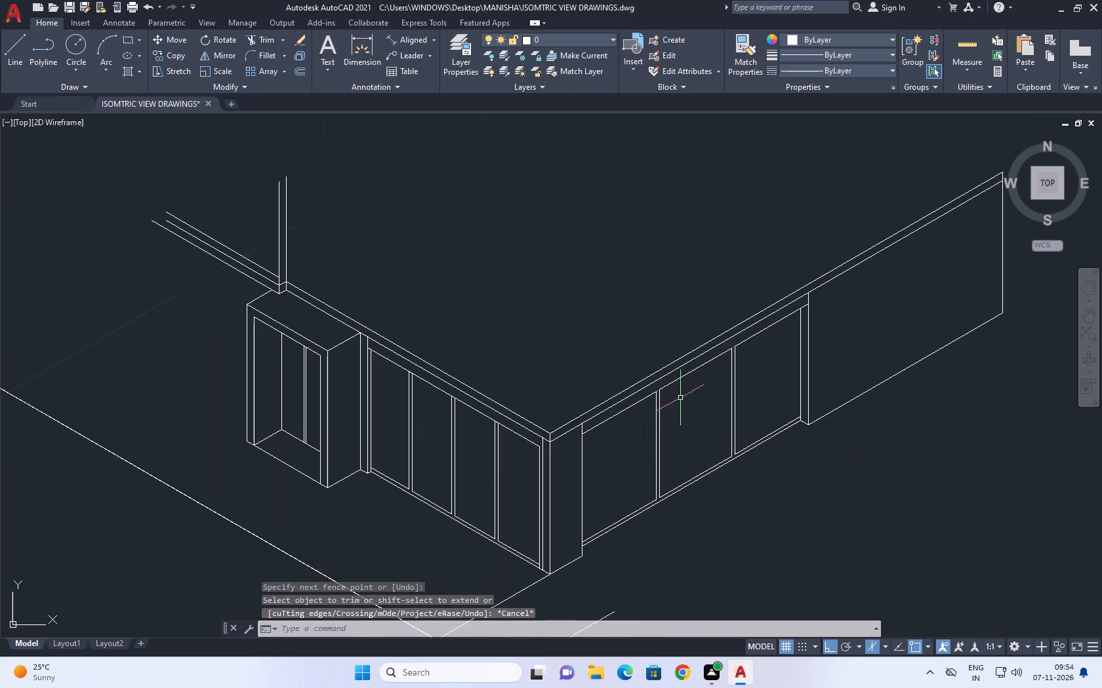
pyautogui.click(606, 301)
pyautogui.click(688, 430)
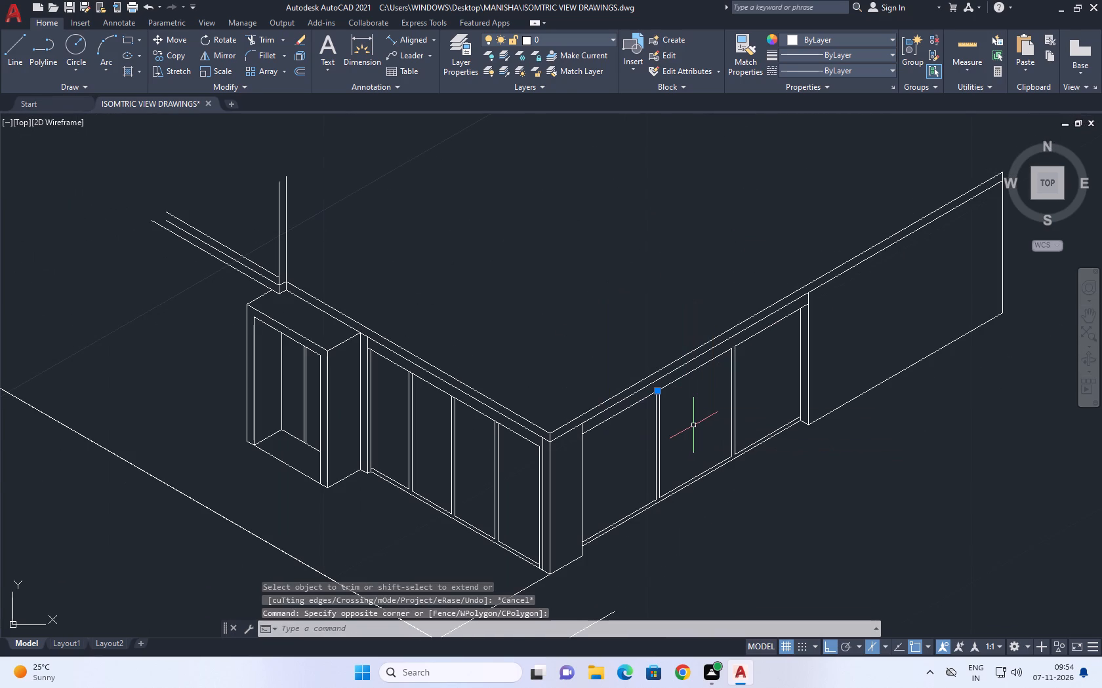
pyautogui.press('Delete')
pyautogui.moveTo(727, 455); pyautogui.dragTo(649, 449, button='middle')
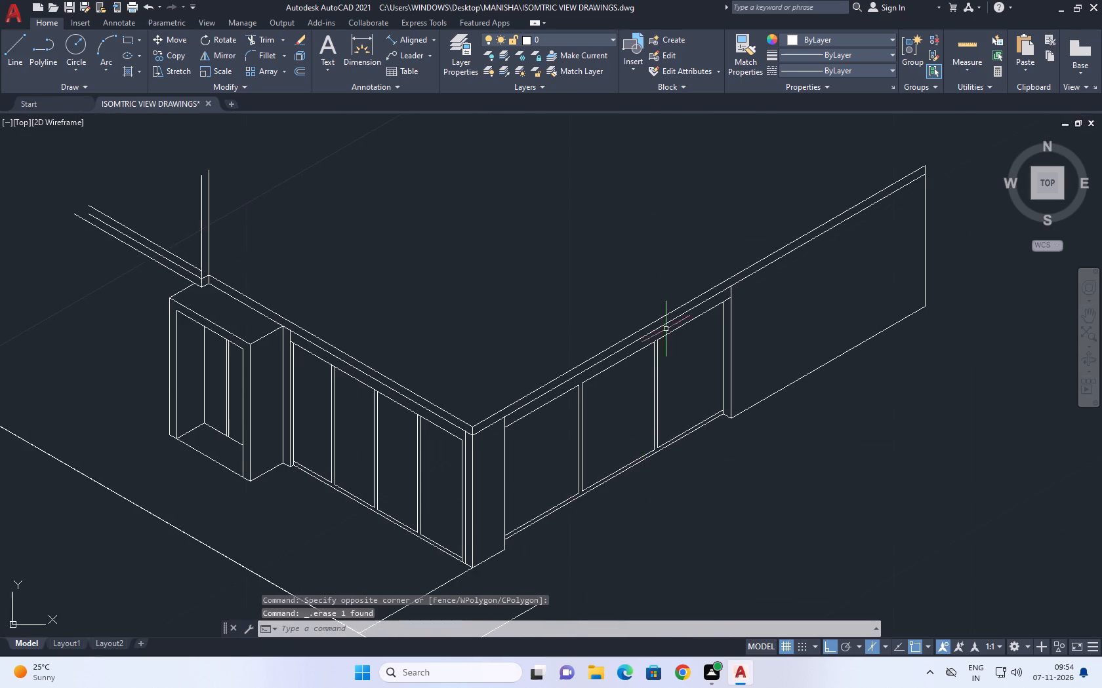
pyautogui.scroll(2, 665, 321)
pyautogui.click(602, 267)
pyautogui.click(668, 413)
pyautogui.press('Delete')
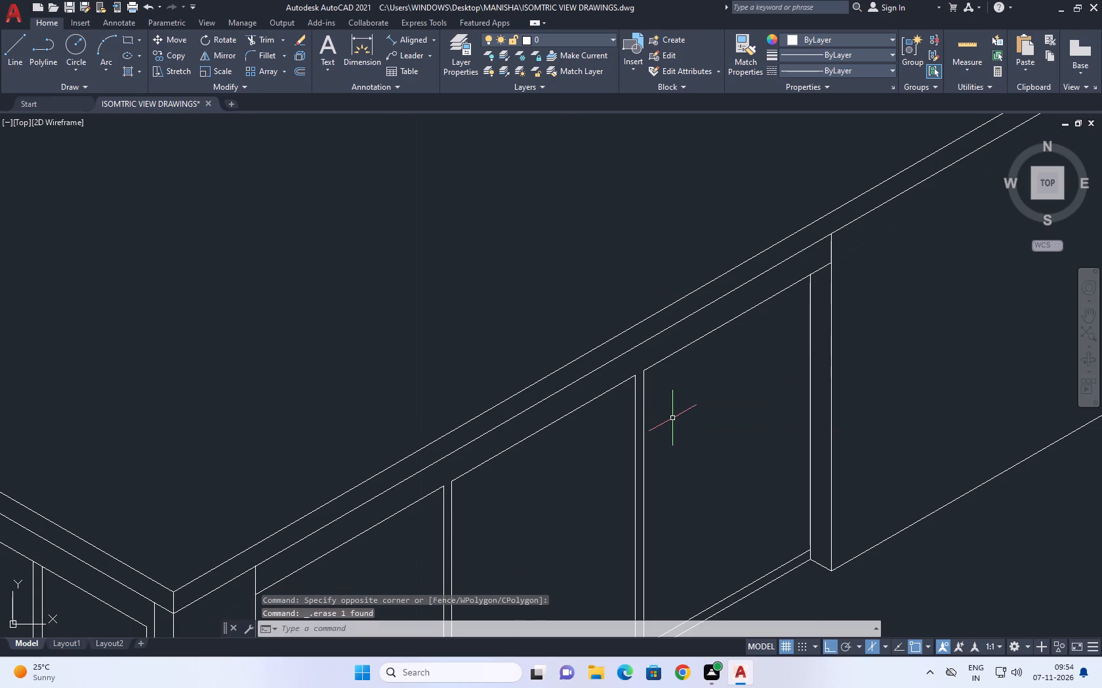
# Copy the inner vertical at the side wall opening's far end 0.1 in the left isoplane, towards the opening.
pyautogui.moveTo(819, 448); pyautogui.dragTo(815, 446, button='middle')
pyautogui.moveTo(815, 446); pyautogui.dragTo(759, 446, button='middle')
pyautogui.click(751, 362)
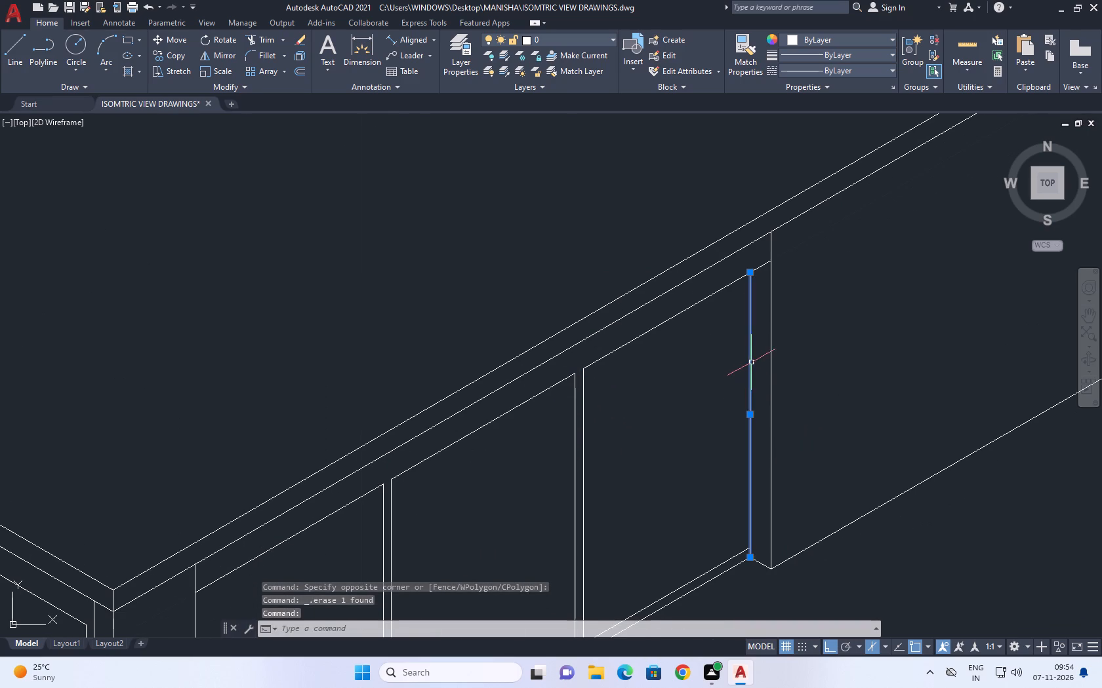
pyautogui.click(161, 50)
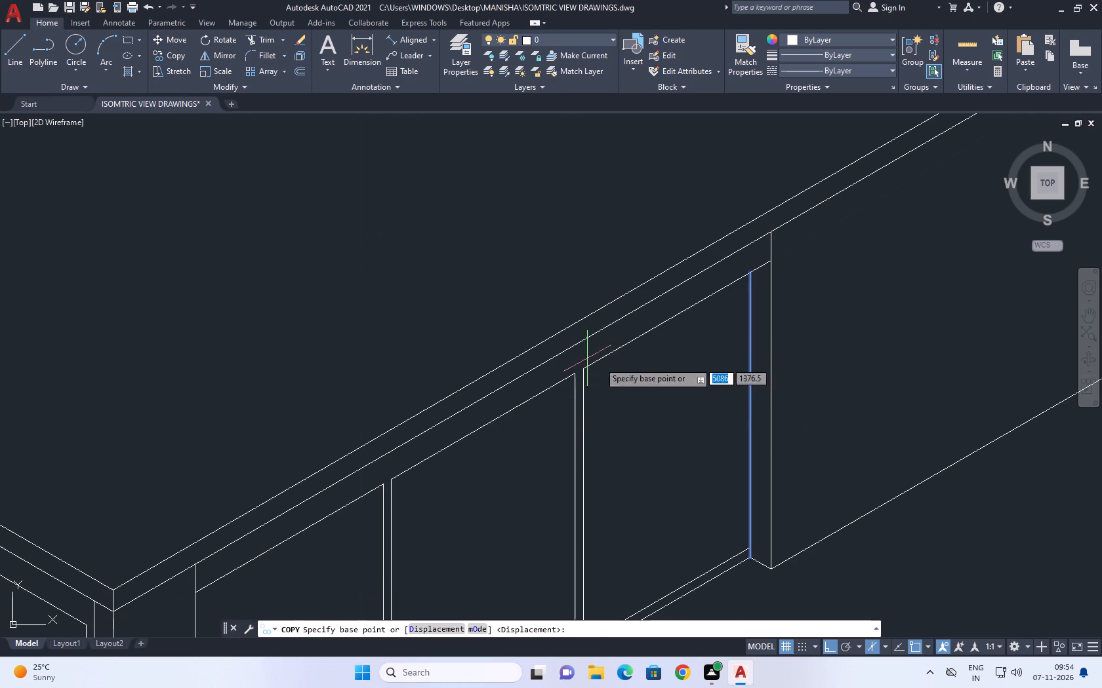
pyautogui.click(712, 408)
pyautogui.press('F5')
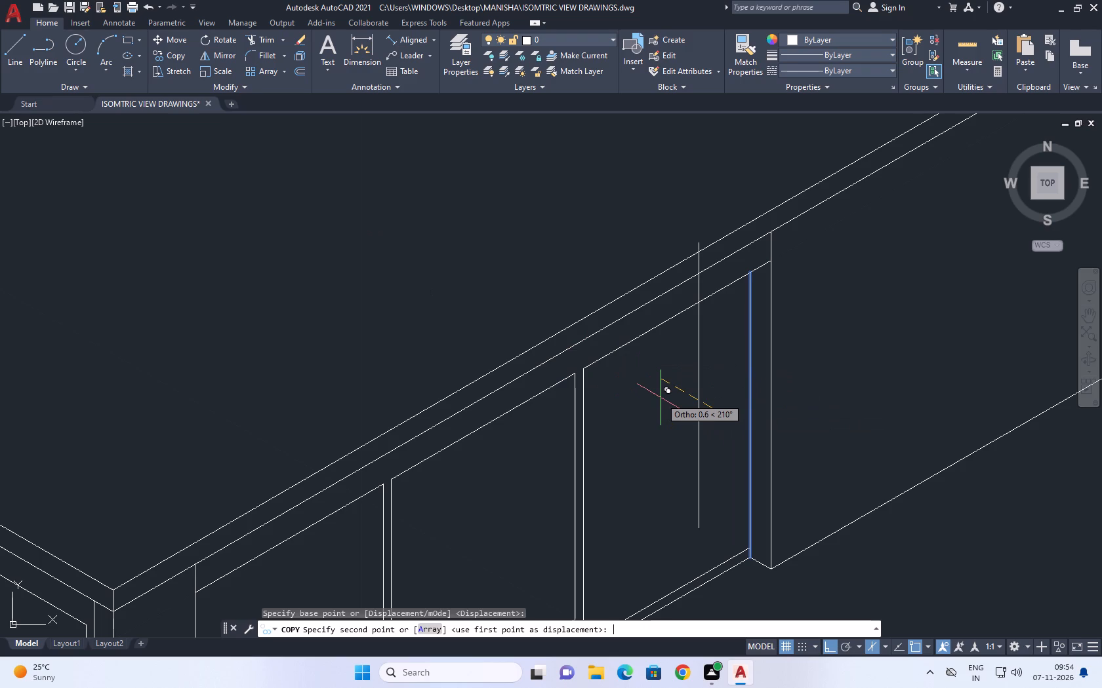
pyautogui.write('0.0')
pyautogui.press('BackSpace')
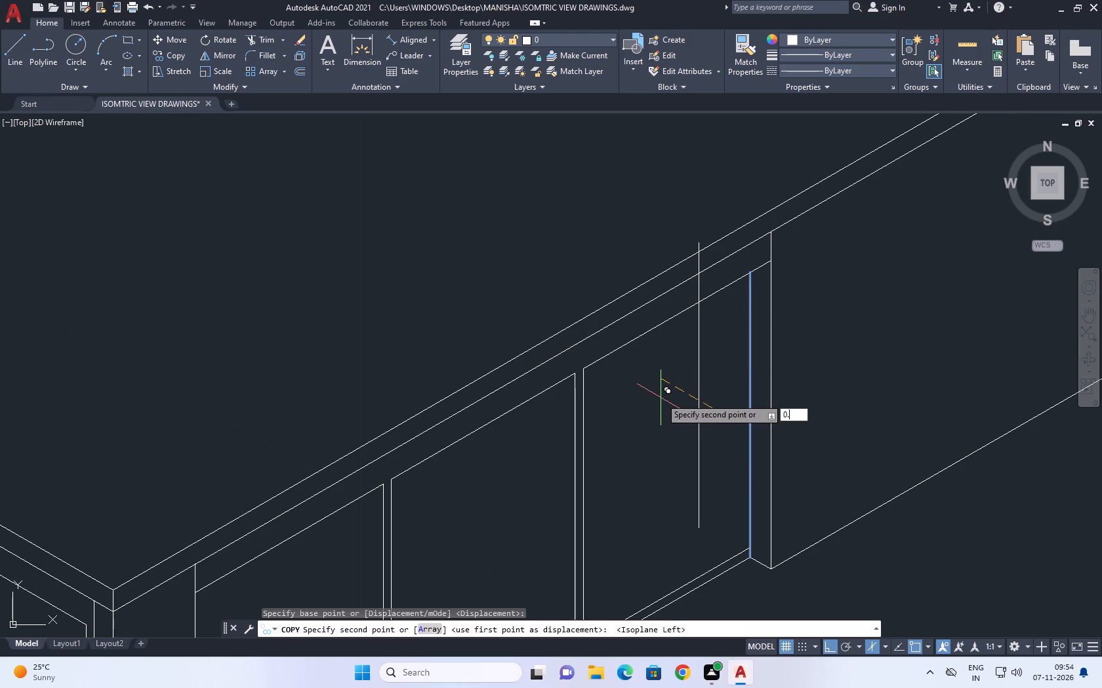
pyautogui.press('1')
pyautogui.press('Return')
pyautogui.scroll(1, 661, 398)
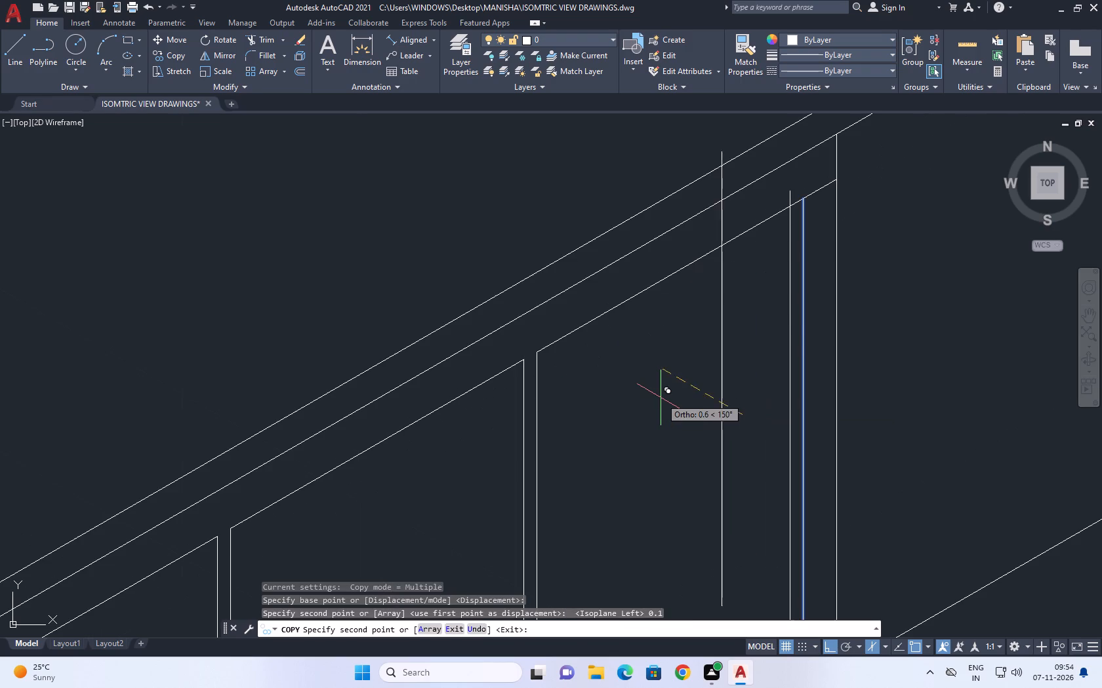
pyautogui.moveTo(649, 331); pyautogui.dragTo(650, 341, button='right')
pyautogui.click(709, 363)
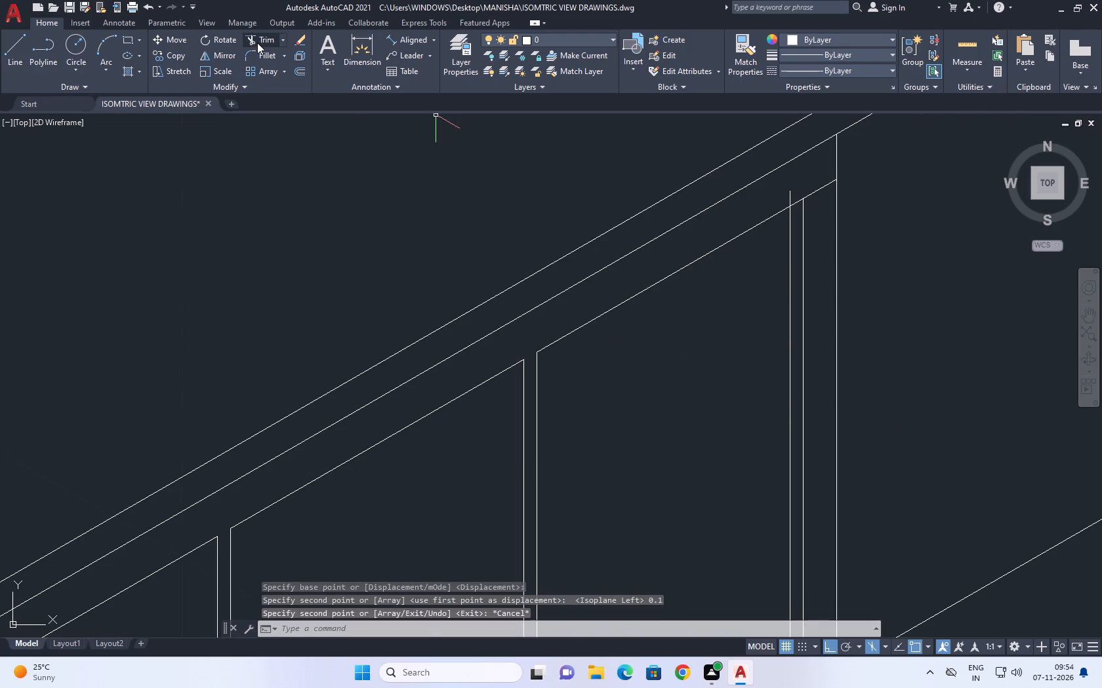
# Trim the copied far-end vertical's excess above the opening's top line.
pyautogui.click(256, 43)
pyautogui.scroll(2, 788, 191)
pyautogui.click(795, 197)
pyautogui.click(741, 208)
pyautogui.scroll(-4, 752, 205)
pyautogui.rightClick(815, 297)
pyautogui.click(857, 316)
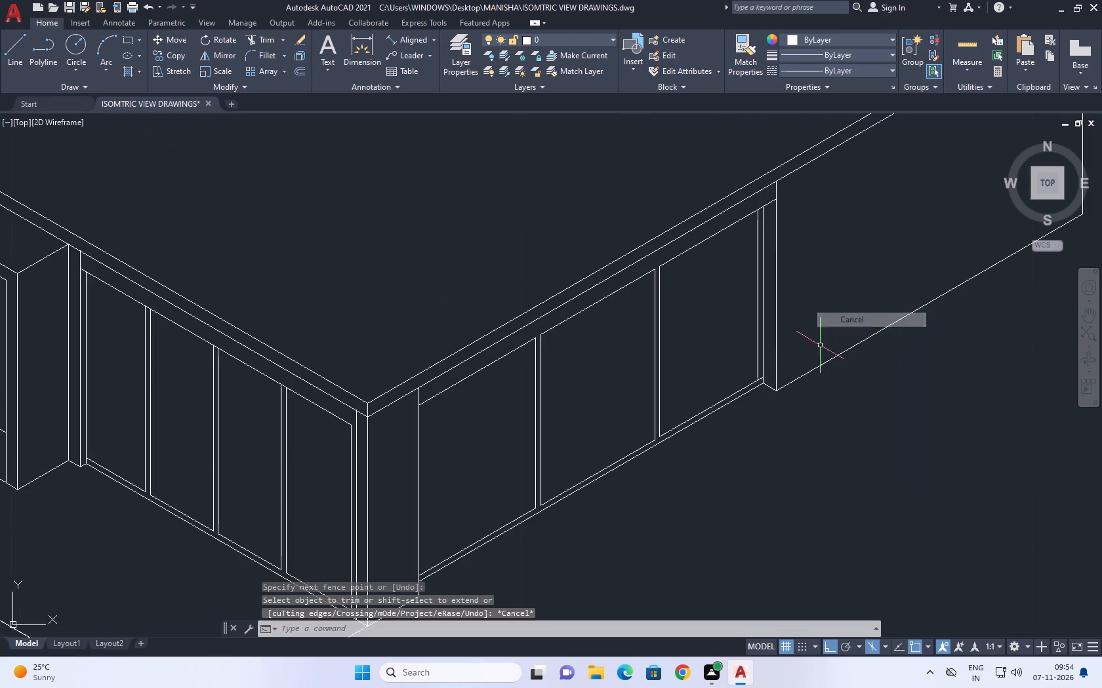
# Trim the raised bottom frame line between the copied vertical and the original vertical at the opening's far end.
pyautogui.click(262, 39)
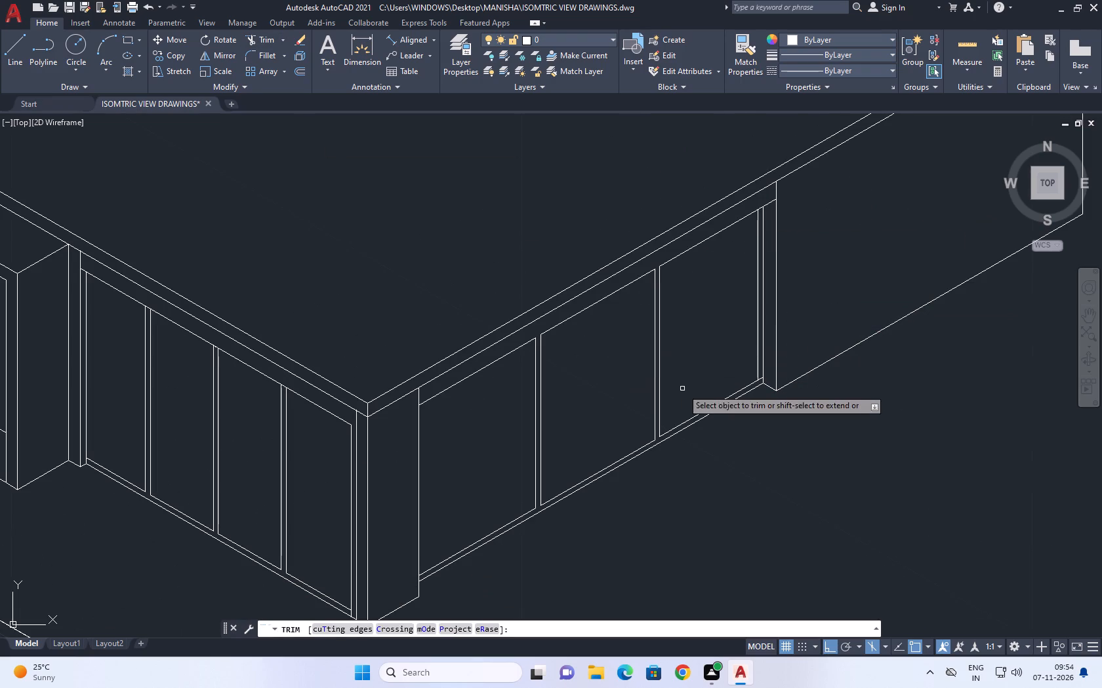
pyautogui.moveTo(708, 389); pyautogui.dragTo(670, 397, button='middle')
pyautogui.scroll(2, 708, 388)
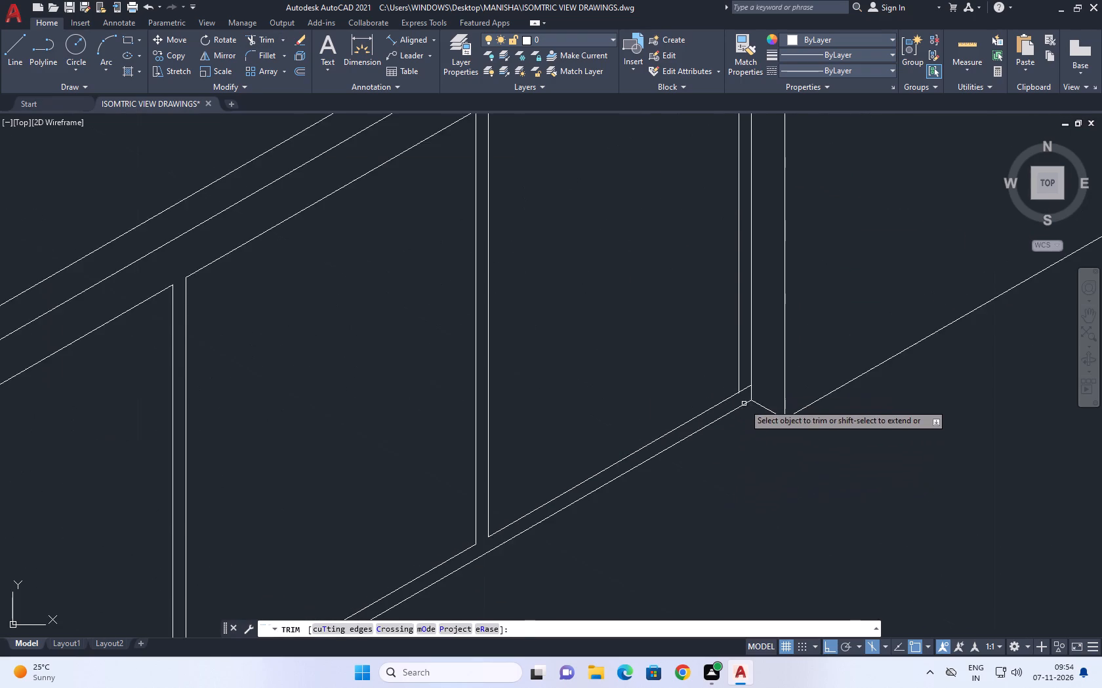
pyautogui.scroll(1, 744, 402)
pyautogui.click(743, 385)
pyautogui.scroll(-3, 725, 391)
pyautogui.moveTo(733, 294); pyautogui.dragTo(690, 448, button='middle')
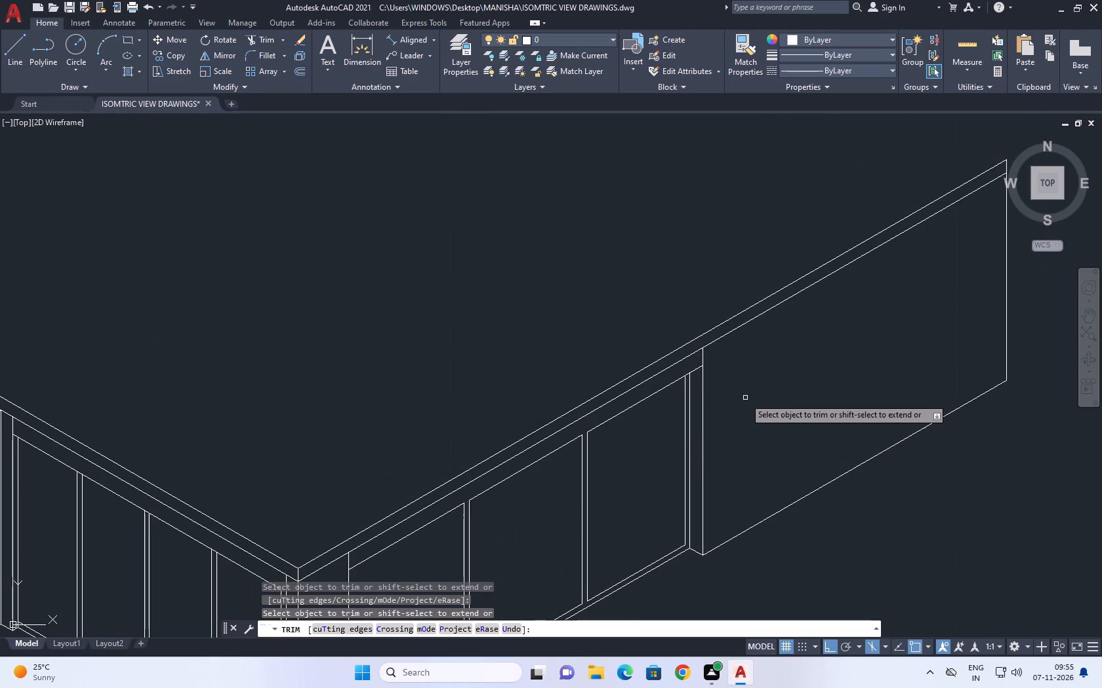
pyautogui.scroll(2, 693, 370)
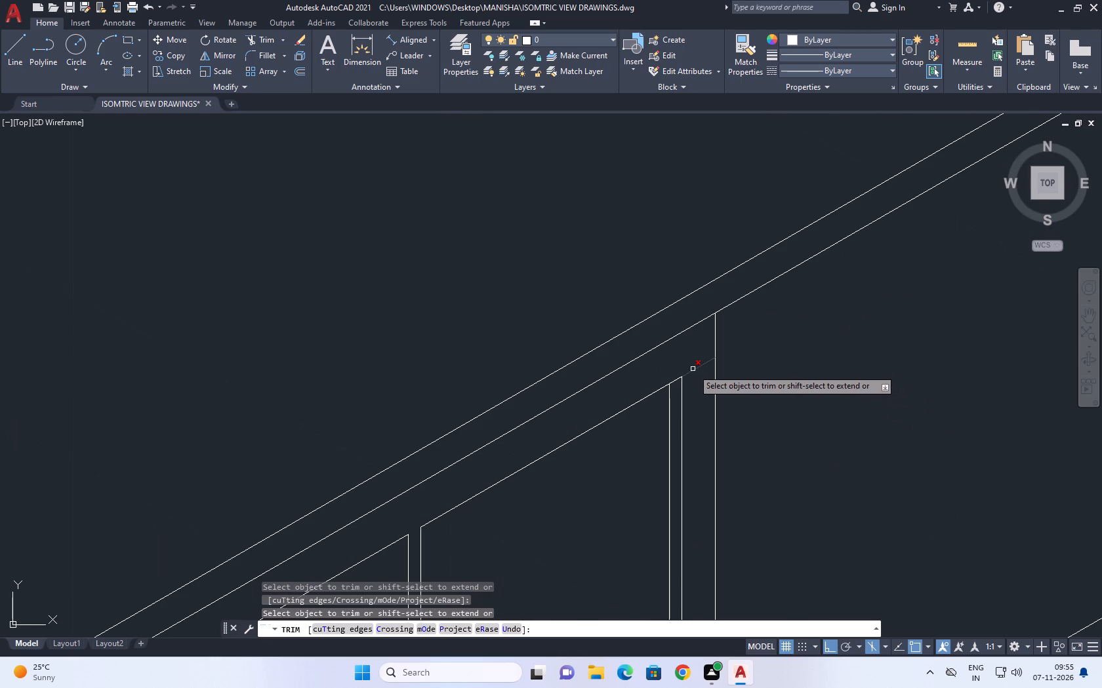
pyautogui.rightClick(806, 336)
pyautogui.click(824, 359)
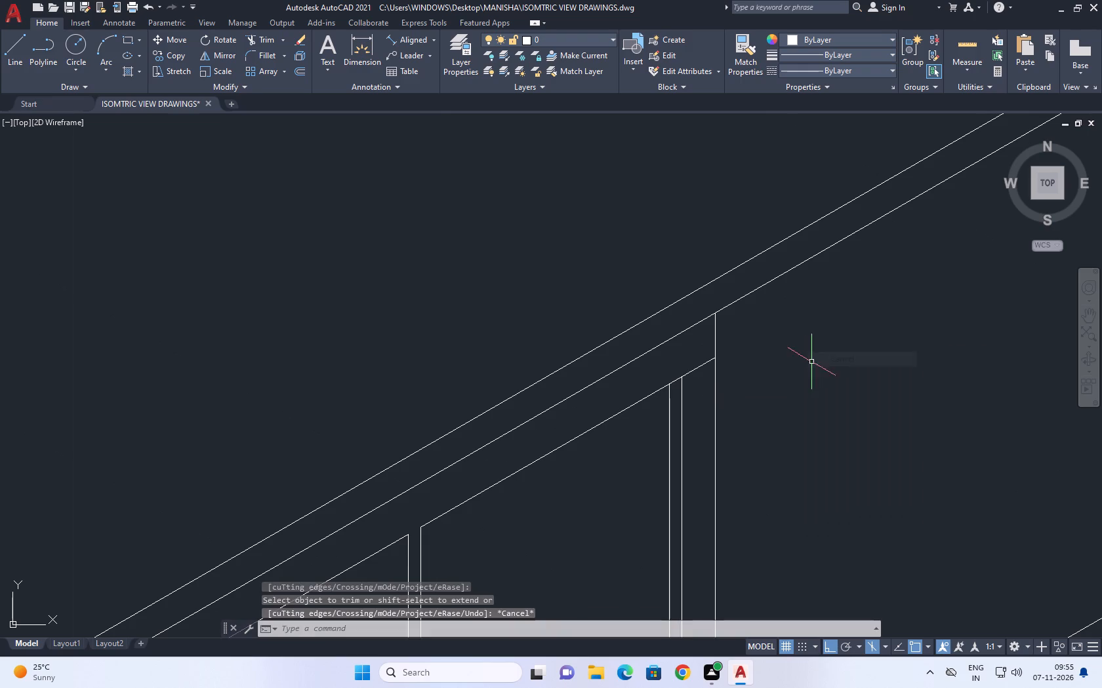
pyautogui.scroll(-3, 706, 367)
pyautogui.moveTo(775, 362); pyautogui.dragTo(716, 362, button='middle')
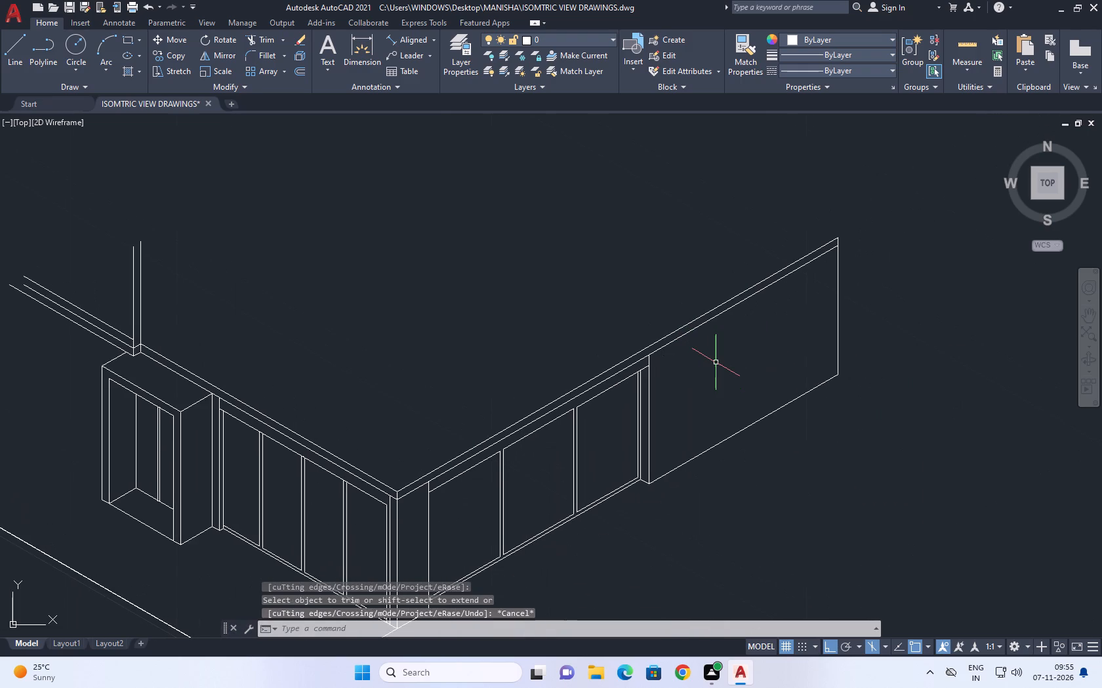
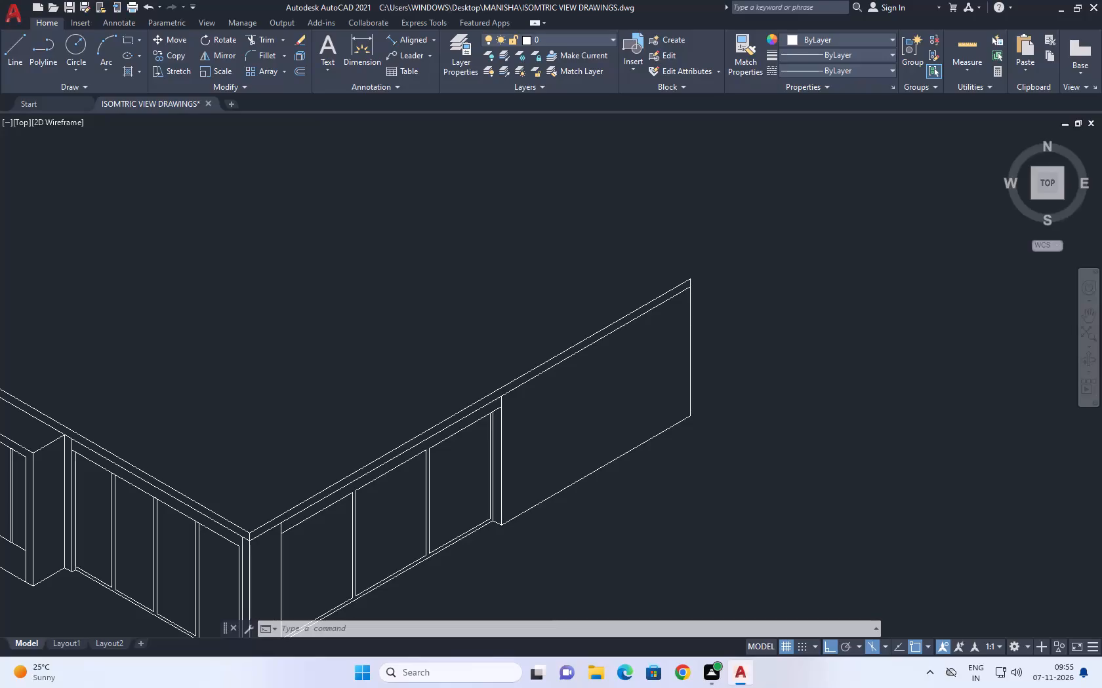
# Copy the vertical edge beside the glazed panels 1.5 units along the blank wall section on the 30° isometric axis.
pyautogui.moveTo(660, 433); pyautogui.dragTo(622, 379, button='middle')
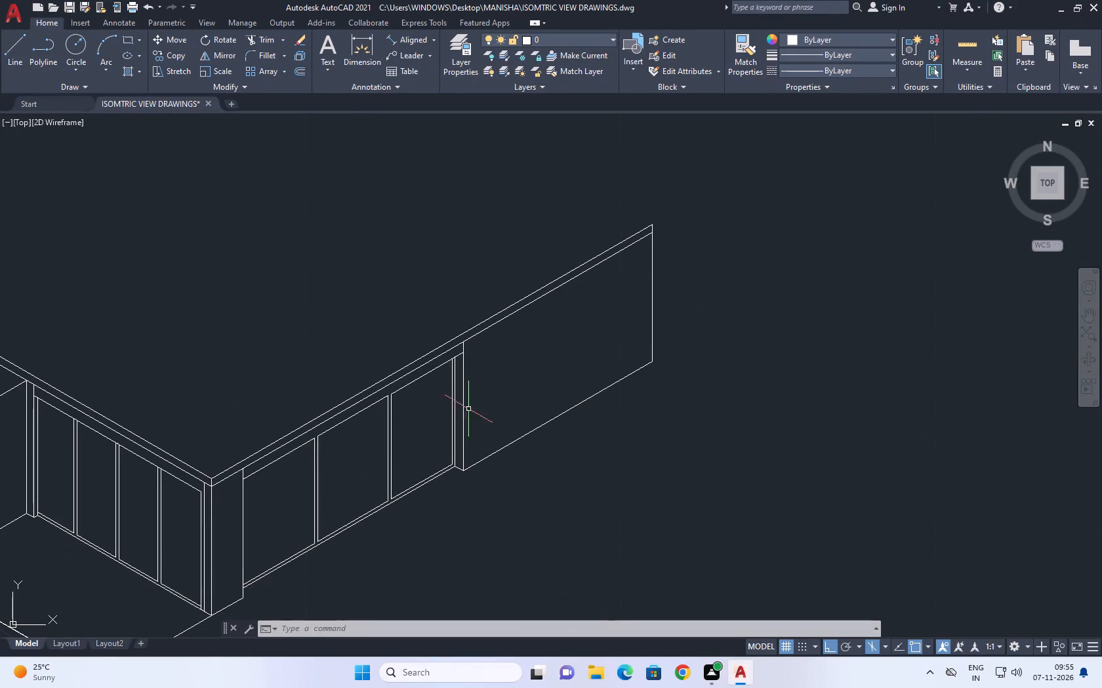
pyautogui.click(464, 413)
pyautogui.moveTo(516, 391); pyautogui.dragTo(499, 400, button='middle')
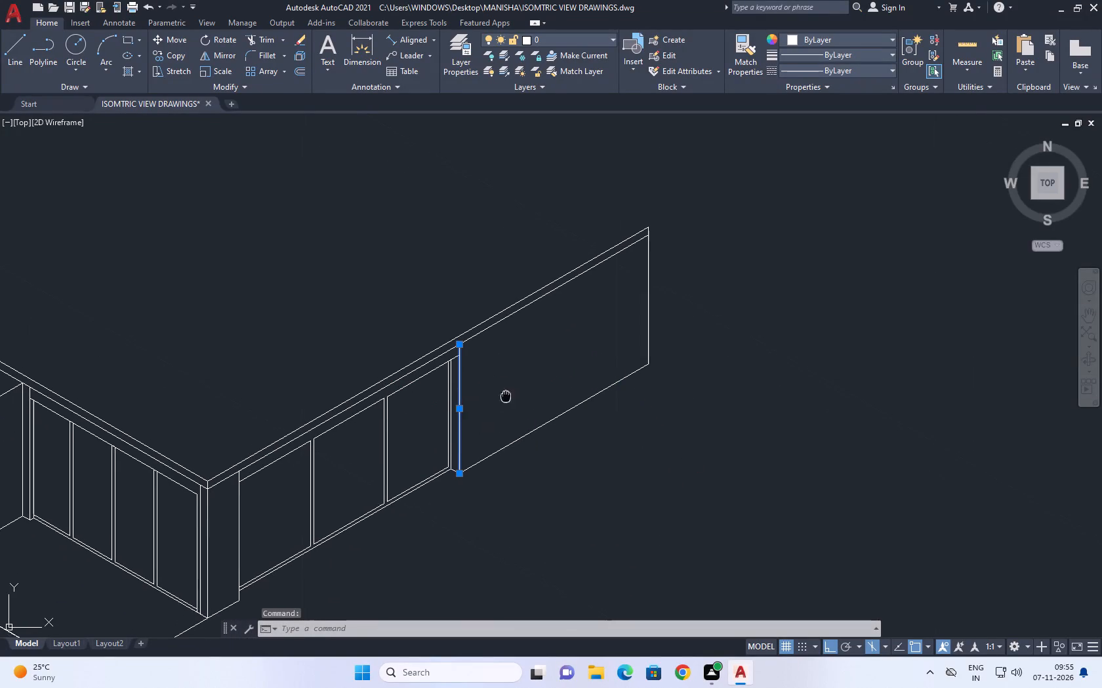
pyautogui.moveTo(499, 400); pyautogui.dragTo(484, 408, button='middle')
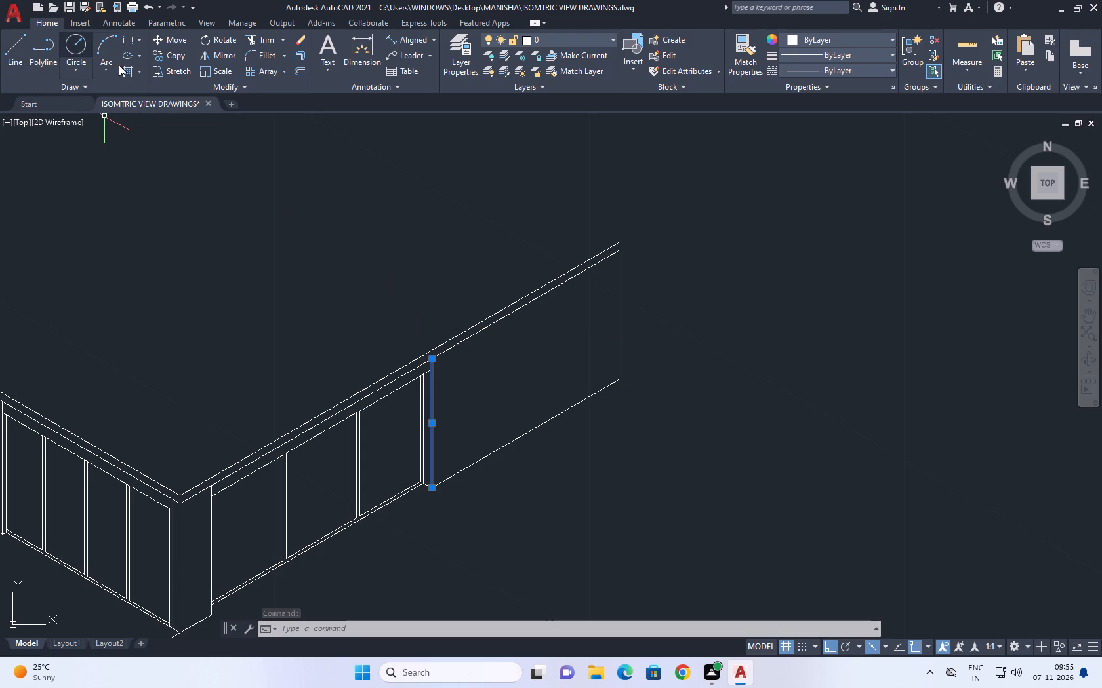
pyautogui.click(166, 54)
pyautogui.click(487, 391)
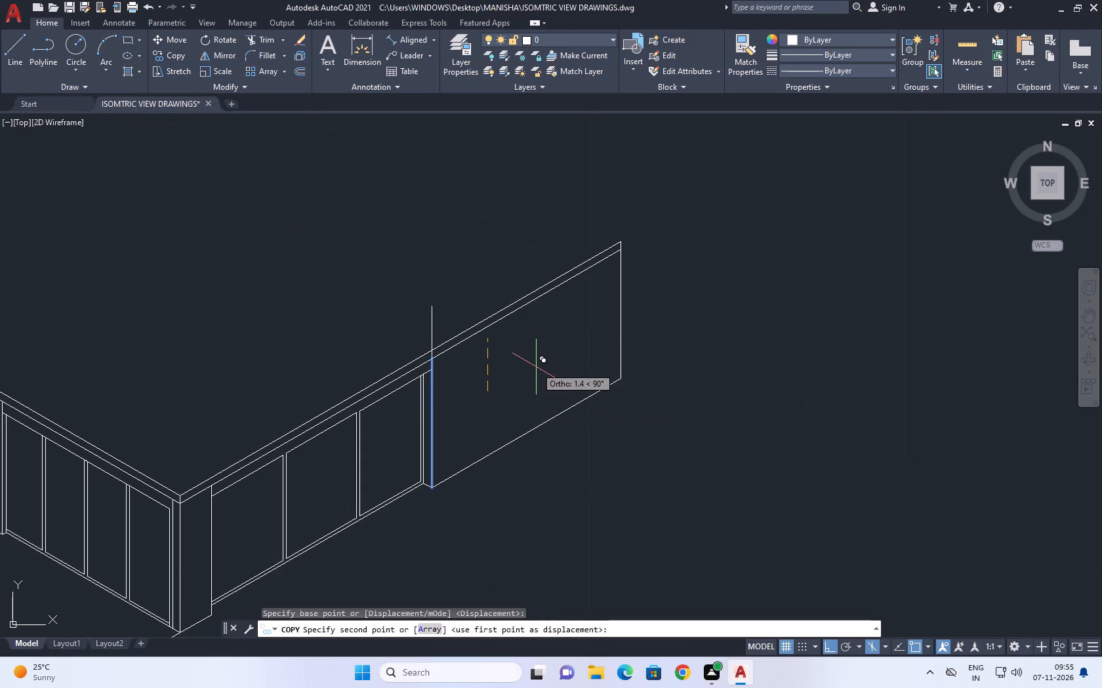
pyautogui.press('F5')
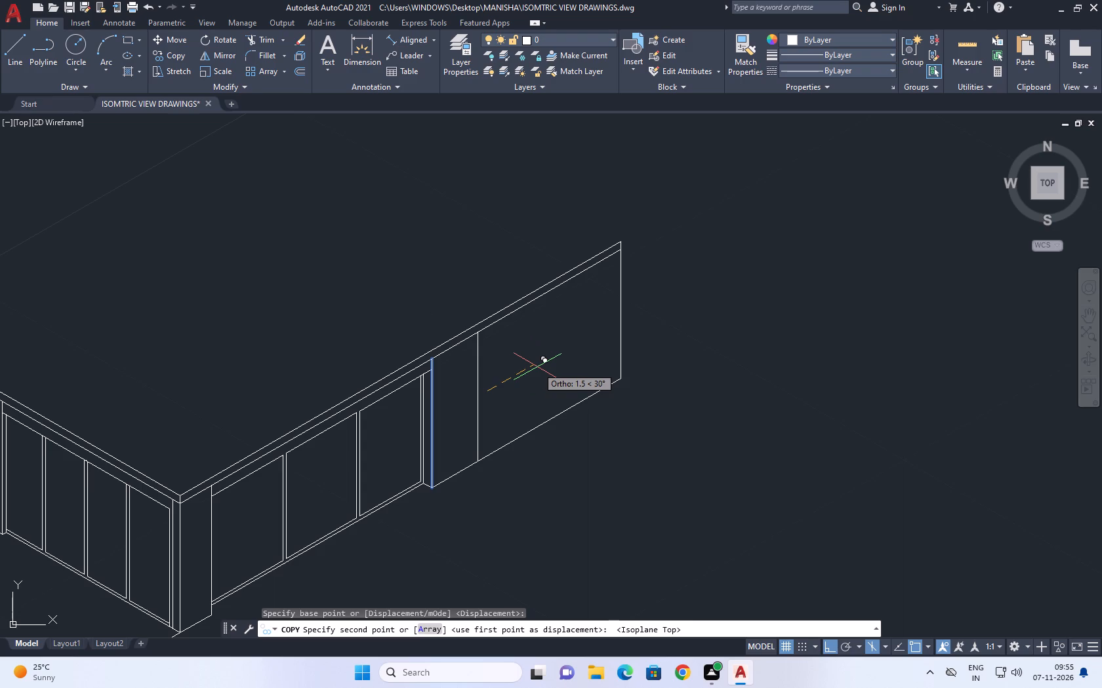
pyautogui.write('1.5')
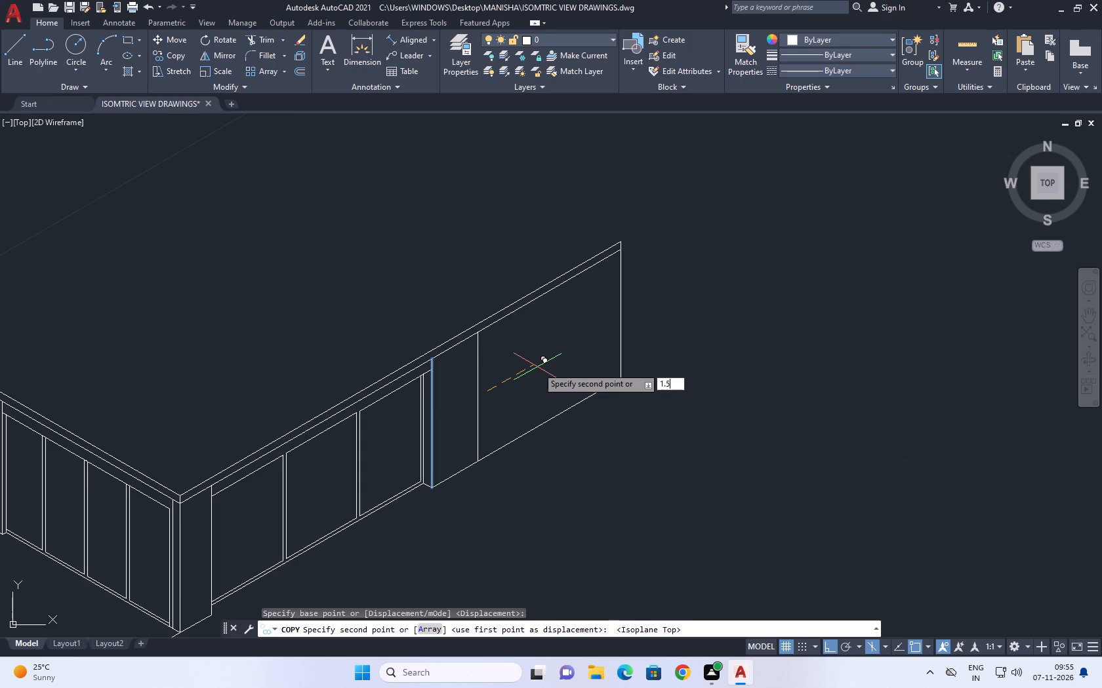
pyautogui.press('Return')
pyautogui.rightClick(755, 375)
pyautogui.click(811, 398)
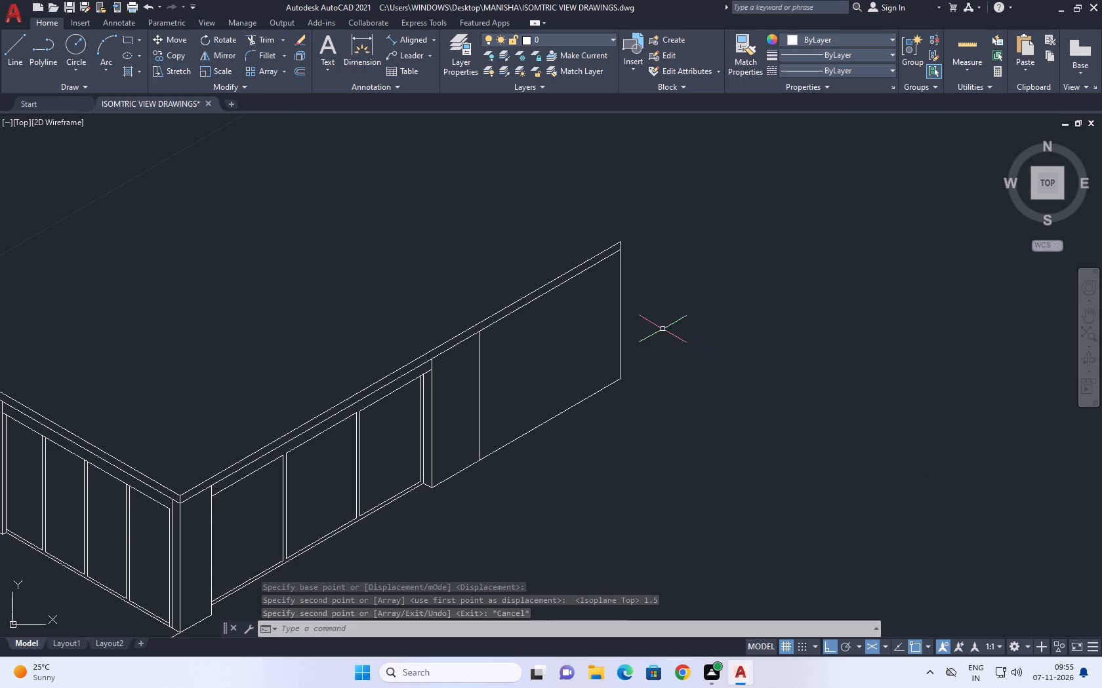
# Copy the vertical edge at the wall's far end 1 unit inward along the wall's 30° direction.
pyautogui.click(645, 306)
pyautogui.click(626, 320)
pyautogui.click(627, 317)
pyautogui.click(609, 323)
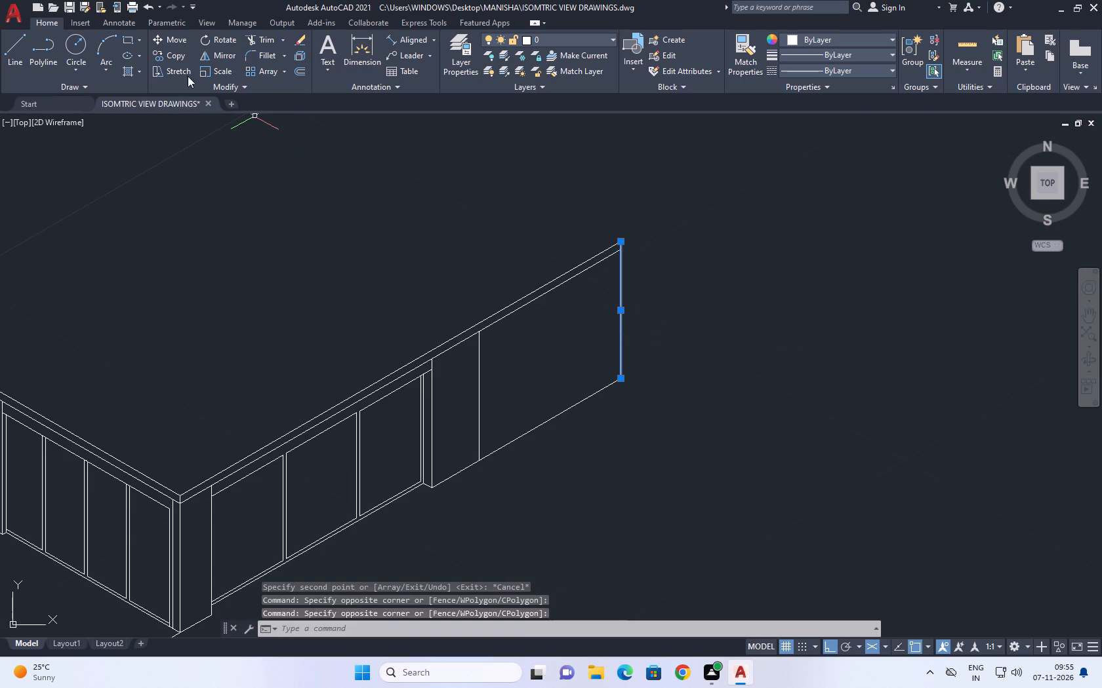
pyautogui.click(167, 56)
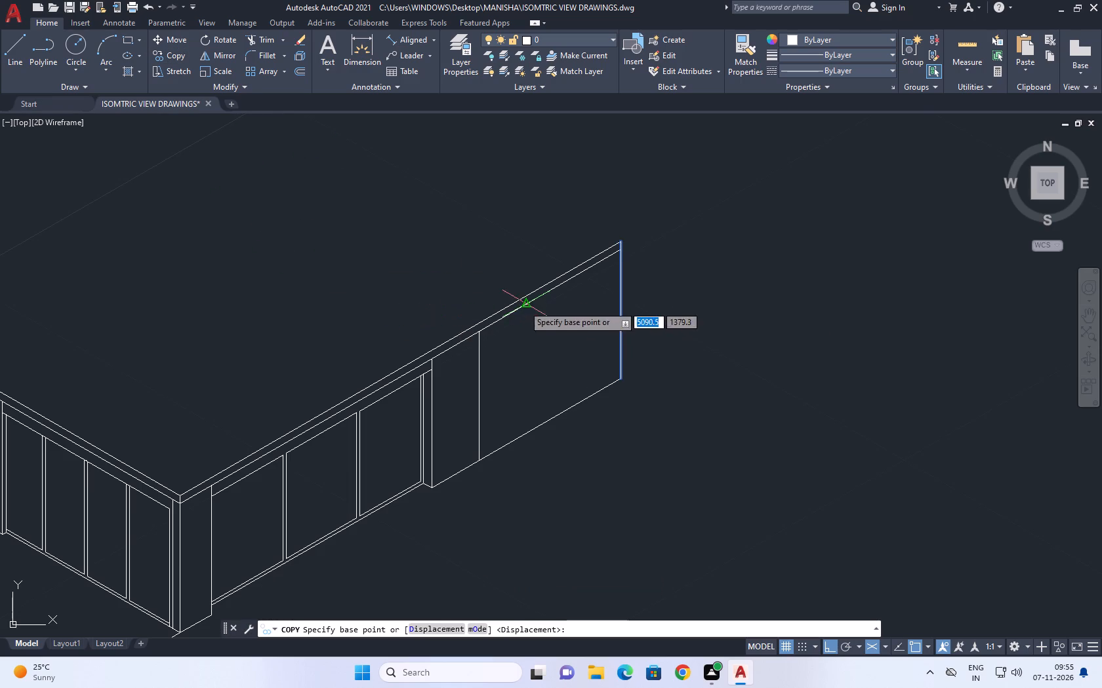
pyautogui.click(615, 334)
pyautogui.press('1')
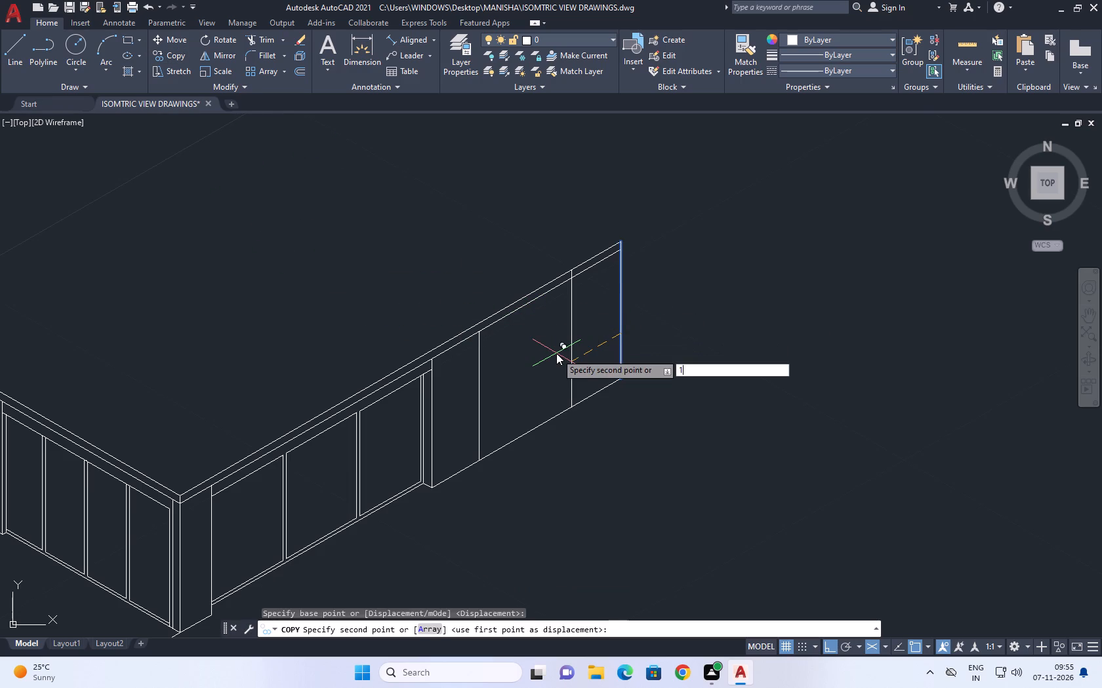
pyautogui.press('Return')
pyautogui.rightClick(753, 349)
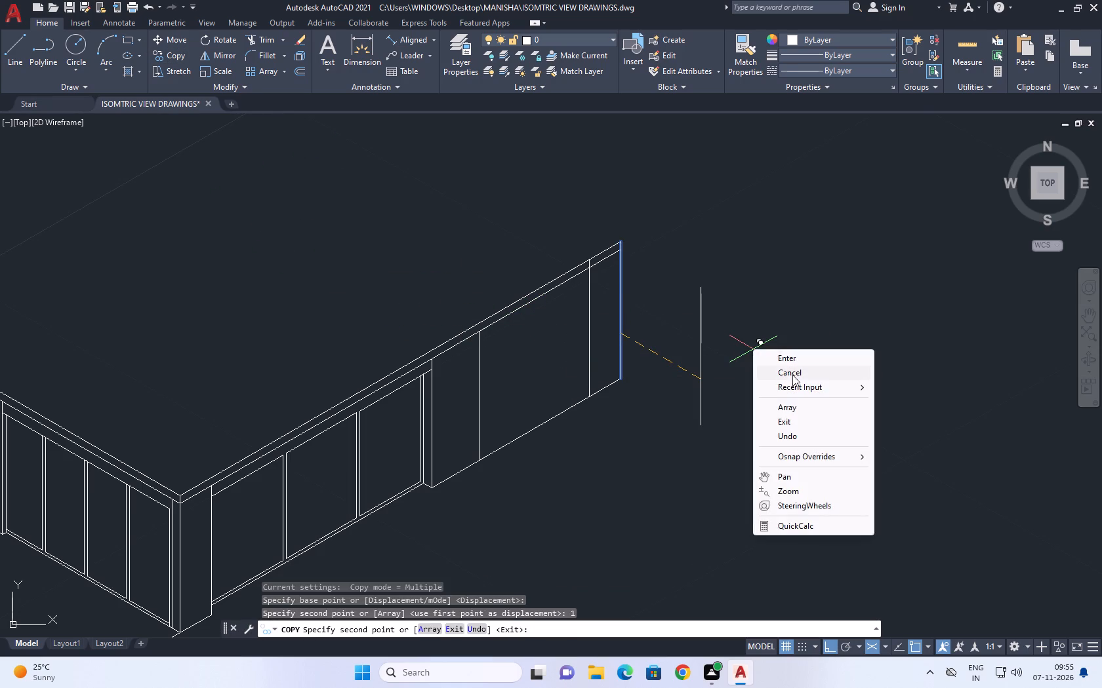
pyautogui.click(802, 372)
# Draw a helper line along the lower top-band line between the two copied verticals.
pyautogui.click(24, 51)
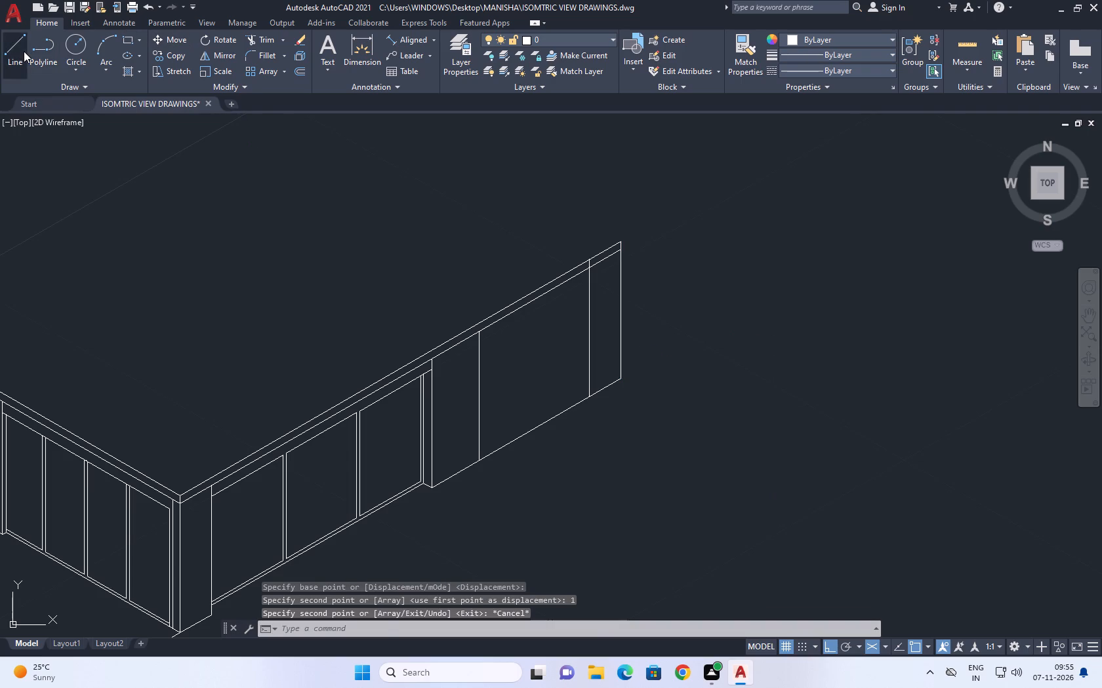
pyautogui.scroll(2, 481, 340)
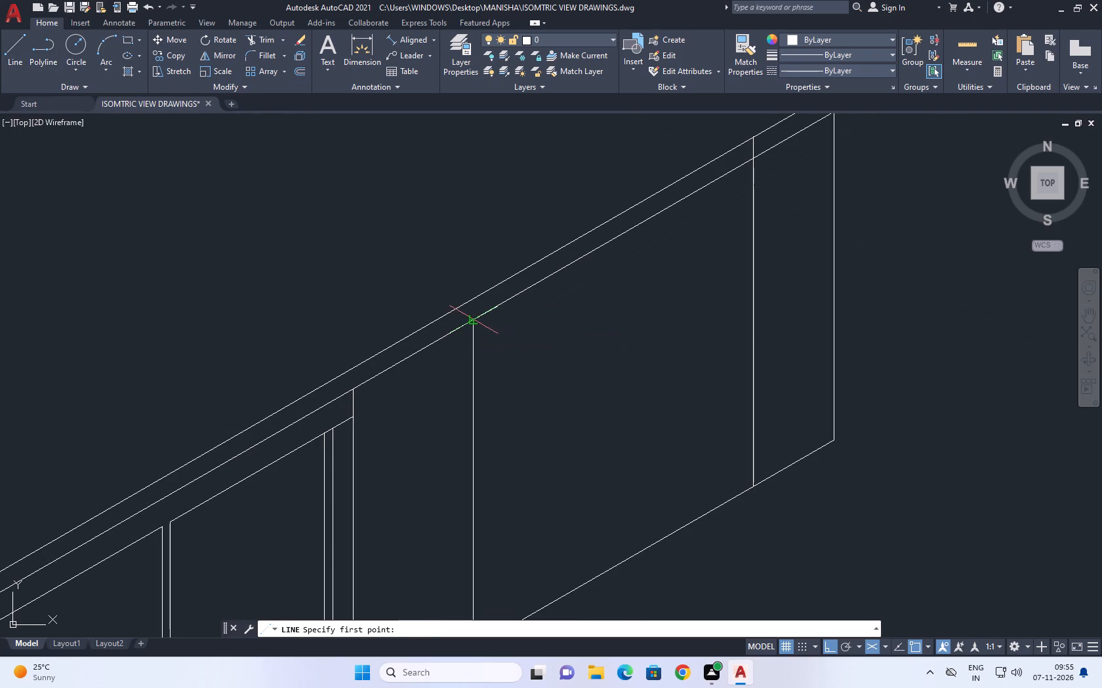
pyautogui.click(474, 320)
pyautogui.moveTo(628, 229); pyautogui.dragTo(485, 357, button='middle')
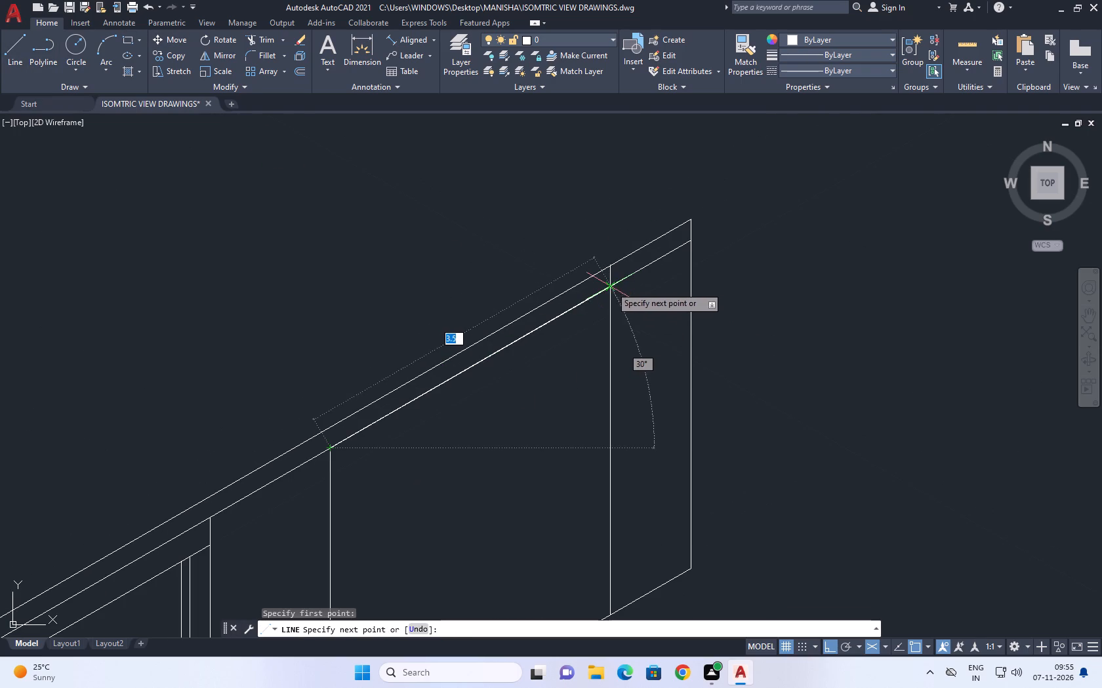
pyautogui.click(610, 286)
pyautogui.moveTo(656, 298); pyautogui.dragTo(658, 308, button='right')
pyautogui.click(703, 339)
# Draw a vertical line from the helper line's midpoint down past the wall's bottom edge, using the right isoplane.
pyautogui.rightClick(697, 285)
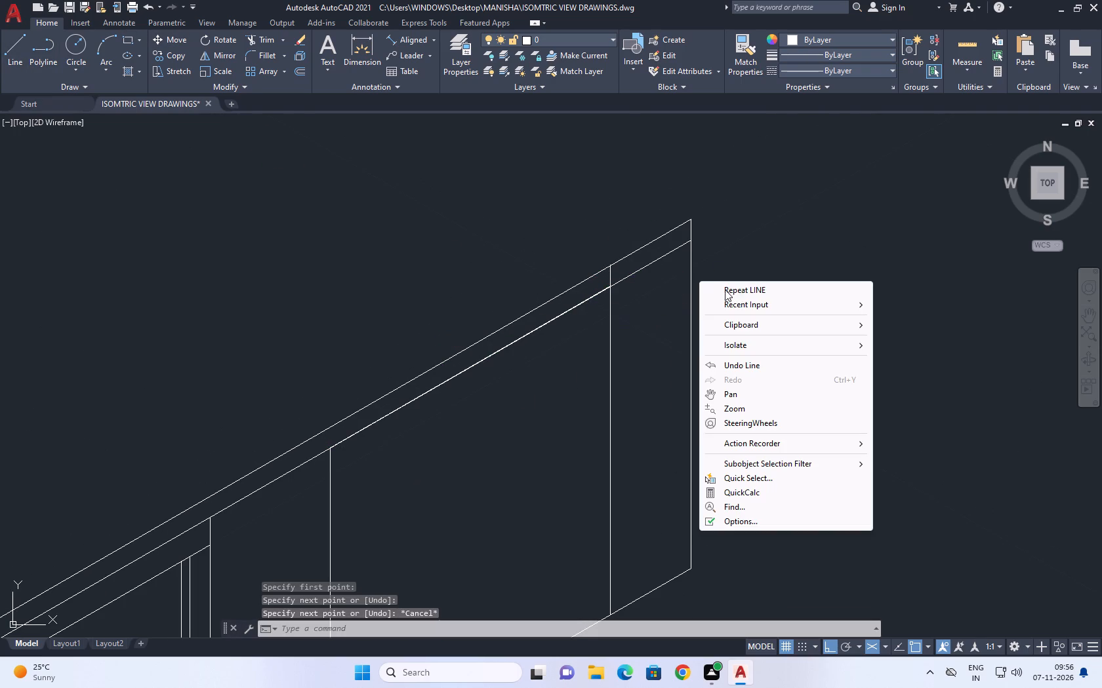
pyautogui.rightClick(738, 289)
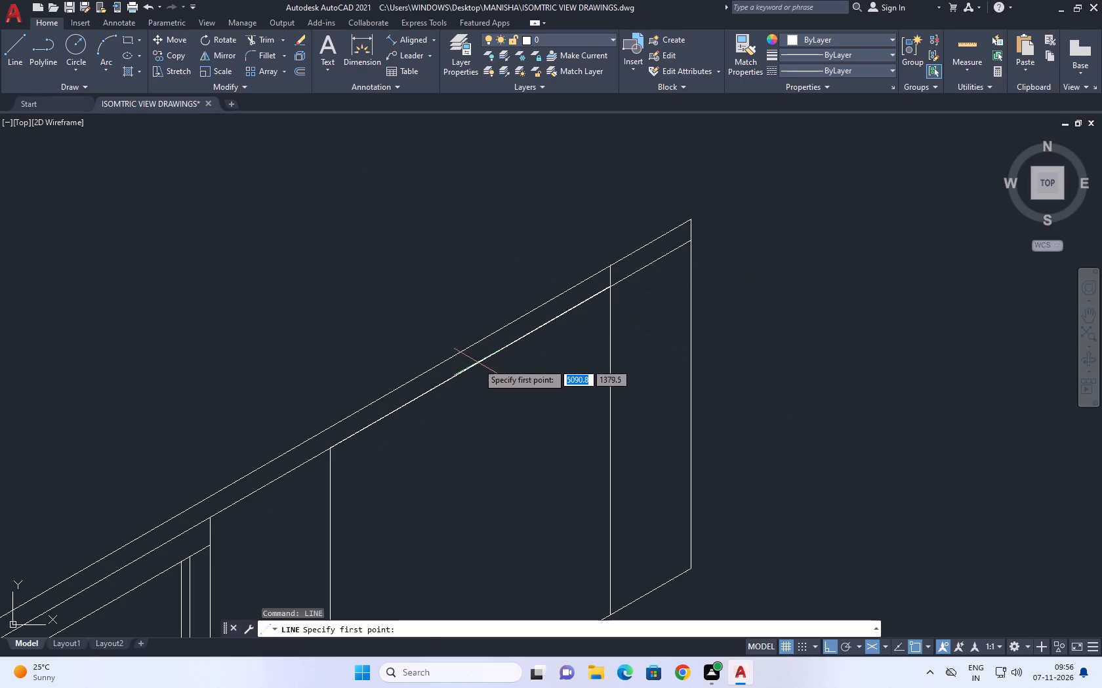
pyautogui.click(470, 368)
pyautogui.scroll(-1, 504, 305)
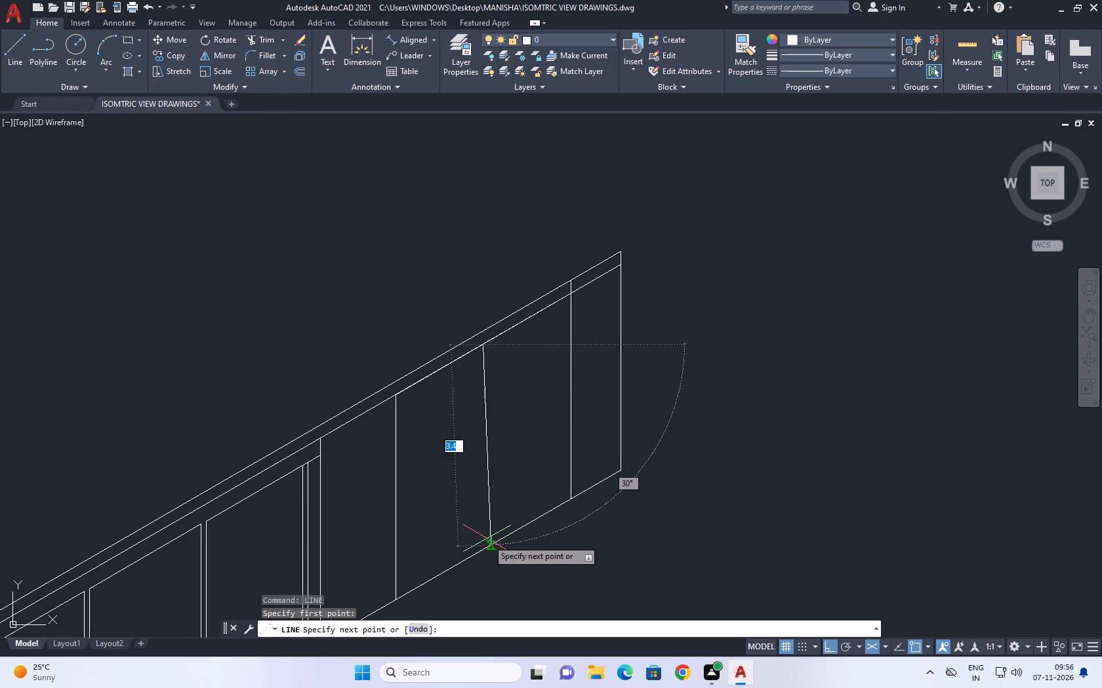
pyautogui.press('F5')
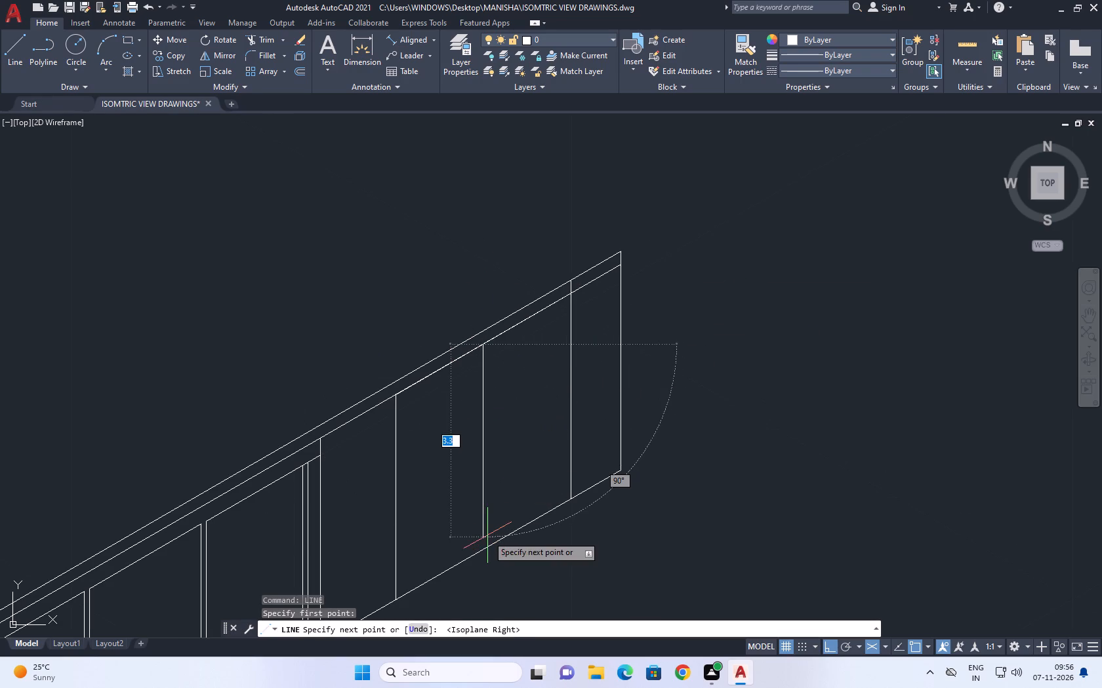
pyautogui.moveTo(476, 494); pyautogui.dragTo(476, 249, button='middle')
pyautogui.moveTo(486, 361); pyautogui.dragTo(483, 370)
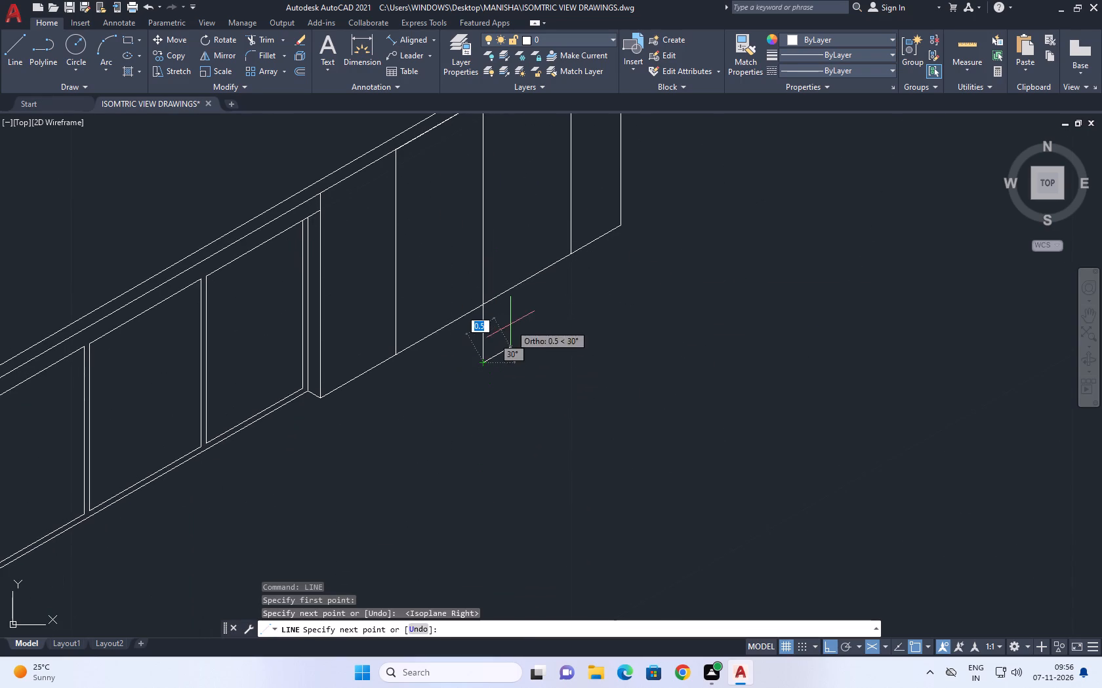
pyautogui.rightClick(510, 324)
pyautogui.click(577, 347)
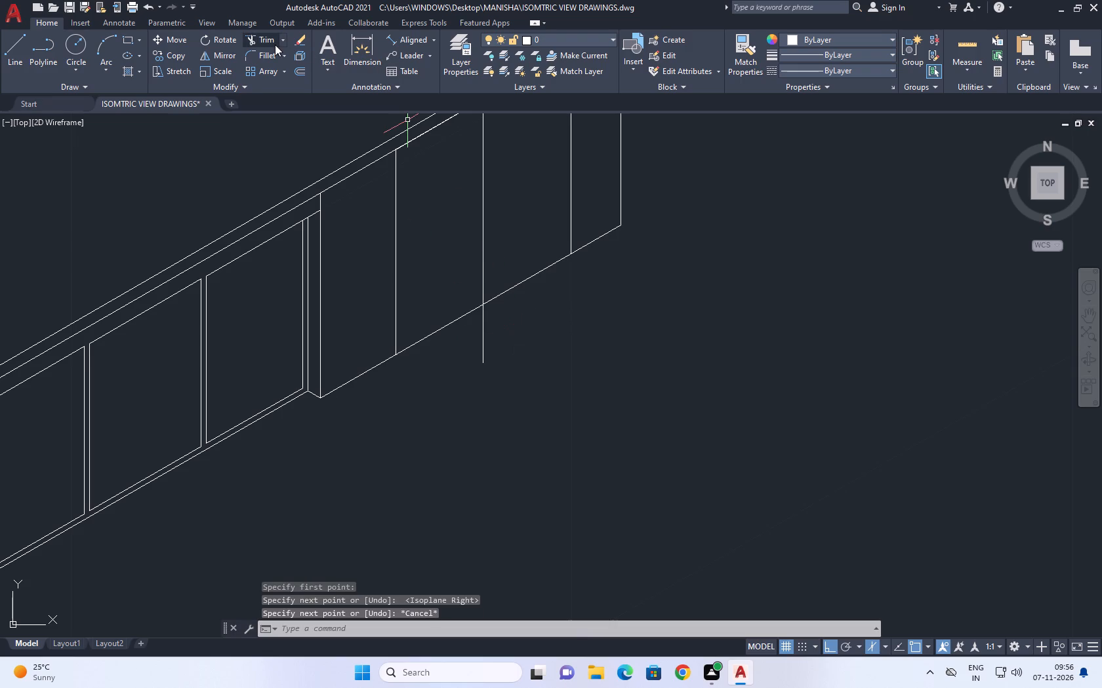
# Trim the part of the middle vertical line that extends below the wall's bottom edge.
pyautogui.click(274, 43)
pyautogui.click(472, 362)
pyautogui.click(535, 324)
pyautogui.rightClick(542, 330)
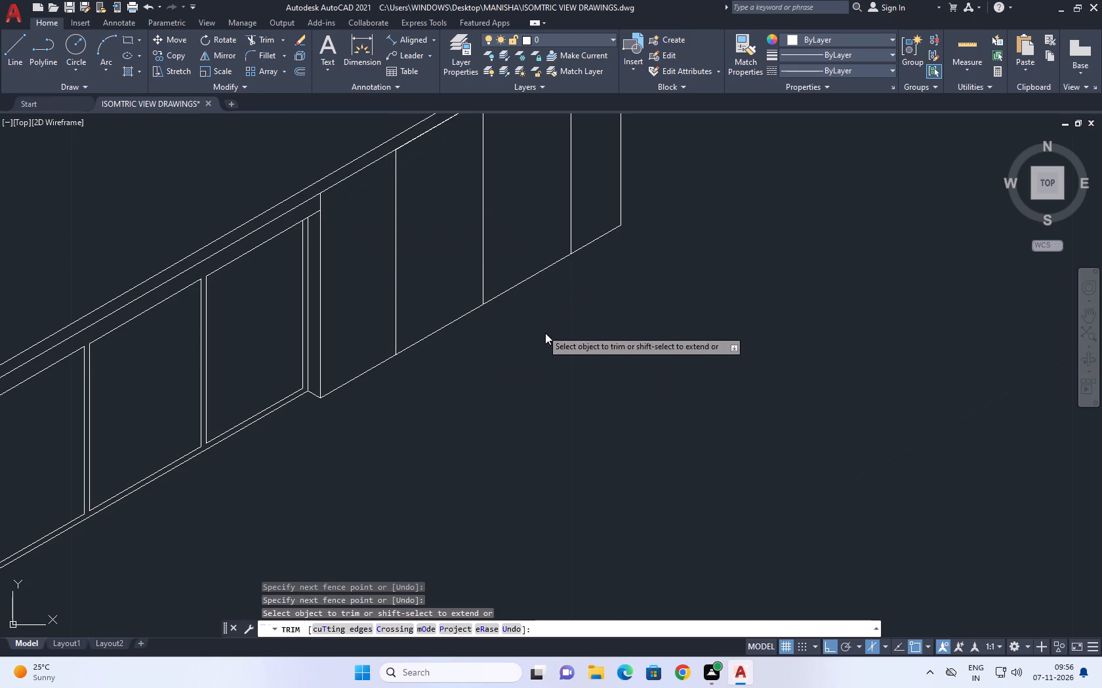
pyautogui.click(589, 346)
# Erase the helper line lying along the lower top-band line between the outer dividers.
pyautogui.scroll(-2, 594, 352)
pyautogui.scroll(2, 552, 246)
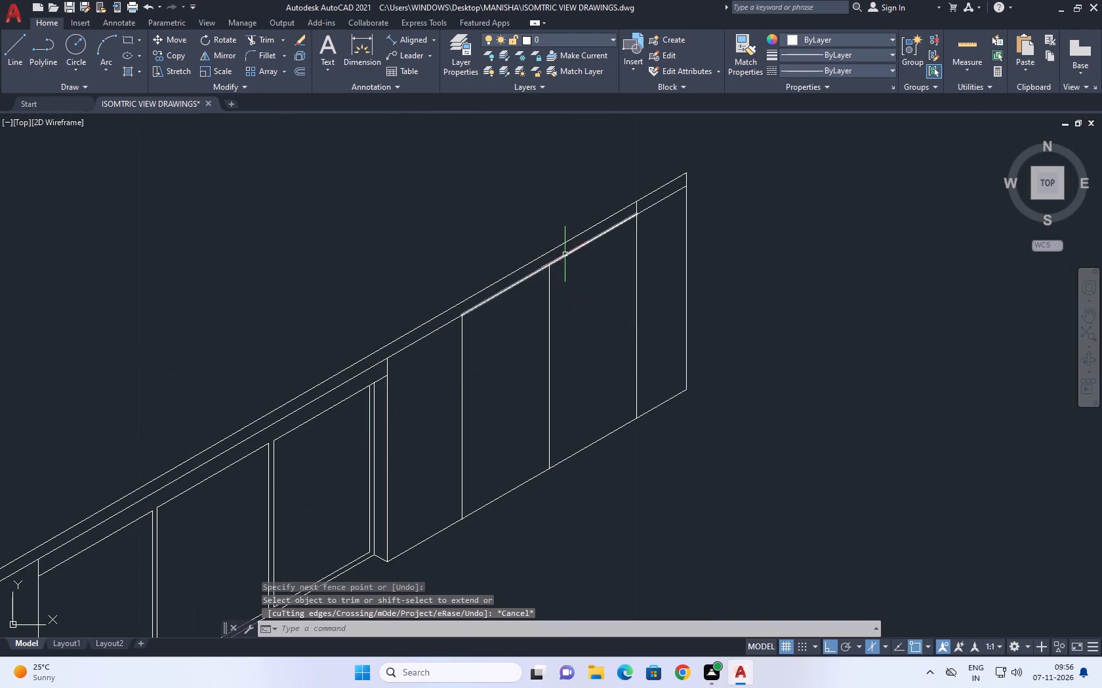
pyautogui.click(565, 254)
pyautogui.moveTo(500, 233); pyautogui.dragTo(496, 240, button='right')
pyautogui.click(540, 324)
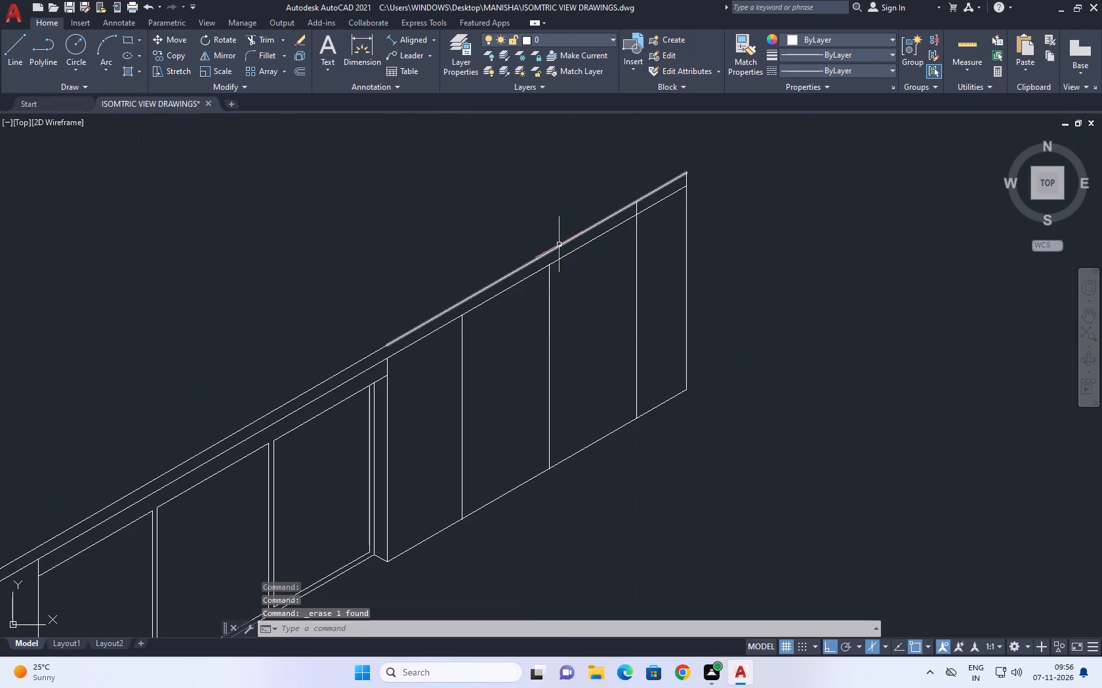
# Erase the separate outermost top line segment above the divided wall section.
pyautogui.click(560, 242)
pyautogui.rightClick(502, 209)
pyautogui.click(540, 298)
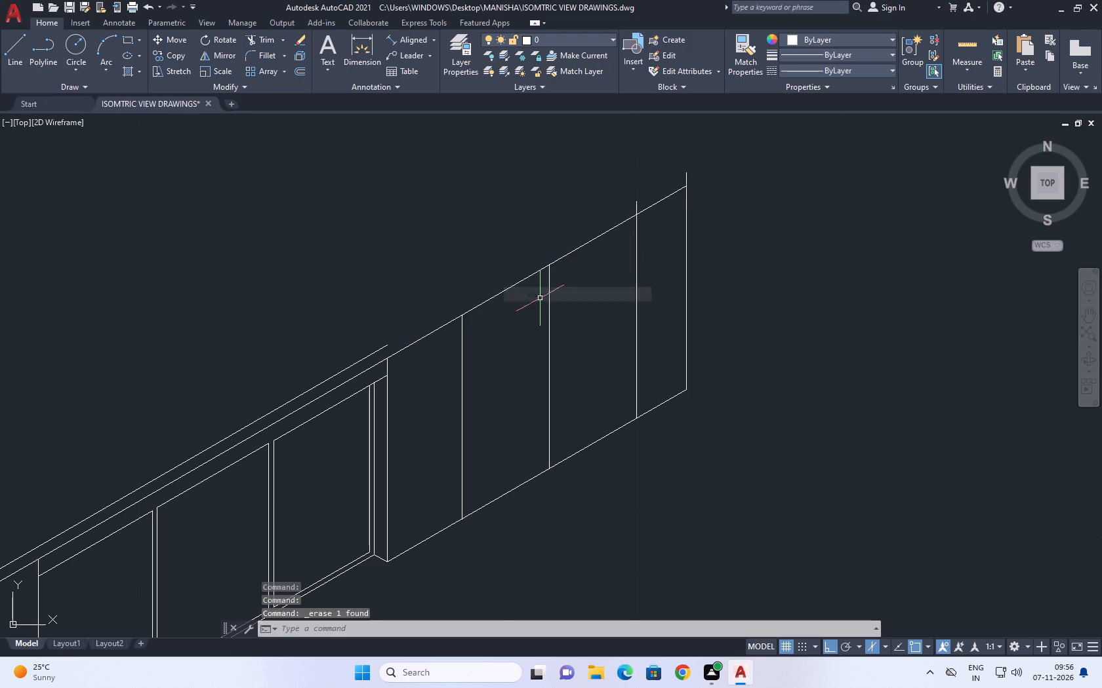
# Fillet the remaining outermost top line with the wall's far-end vertical edge so they meet in a corner.
pyautogui.click(269, 52)
pyautogui.click(369, 354)
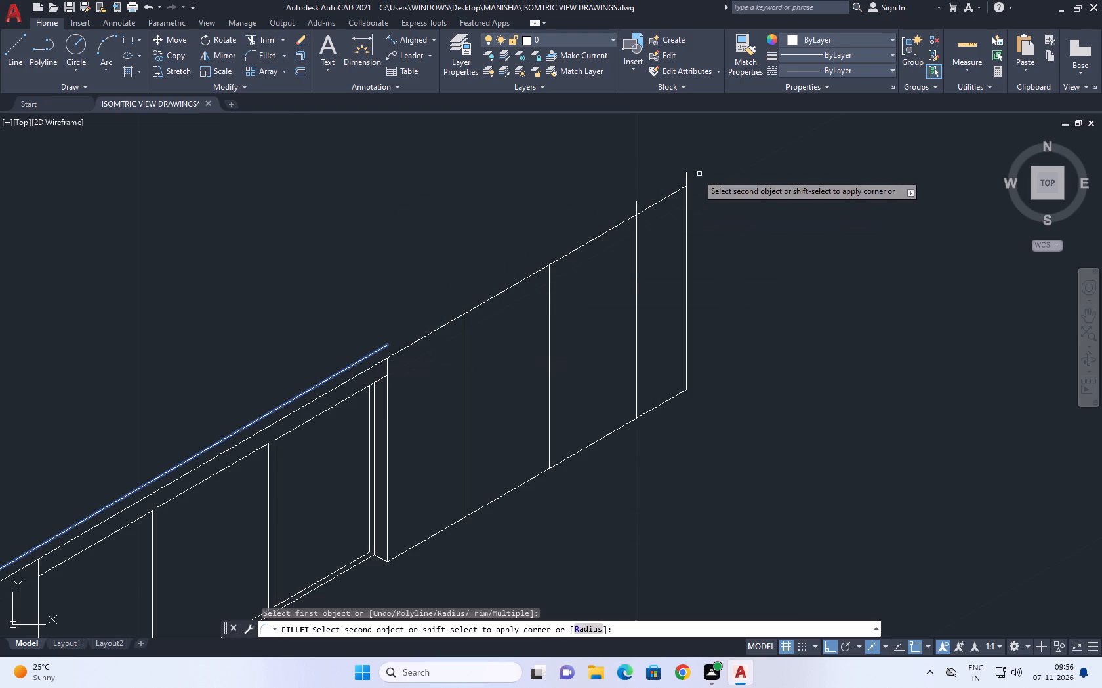
pyautogui.click(685, 196)
# Trim the short piece of the divider nearest the wall's far end that crosses the top band.
pyautogui.moveTo(698, 250); pyautogui.dragTo(661, 280, button='middle')
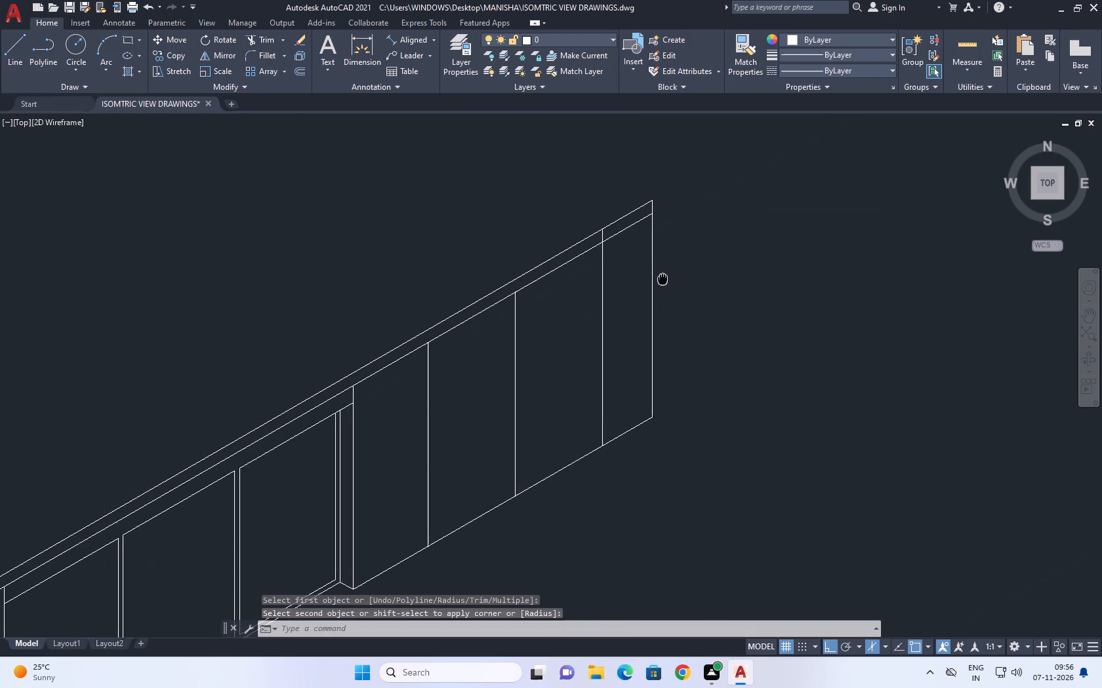
pyautogui.moveTo(661, 280); pyautogui.dragTo(659, 280, button='middle')
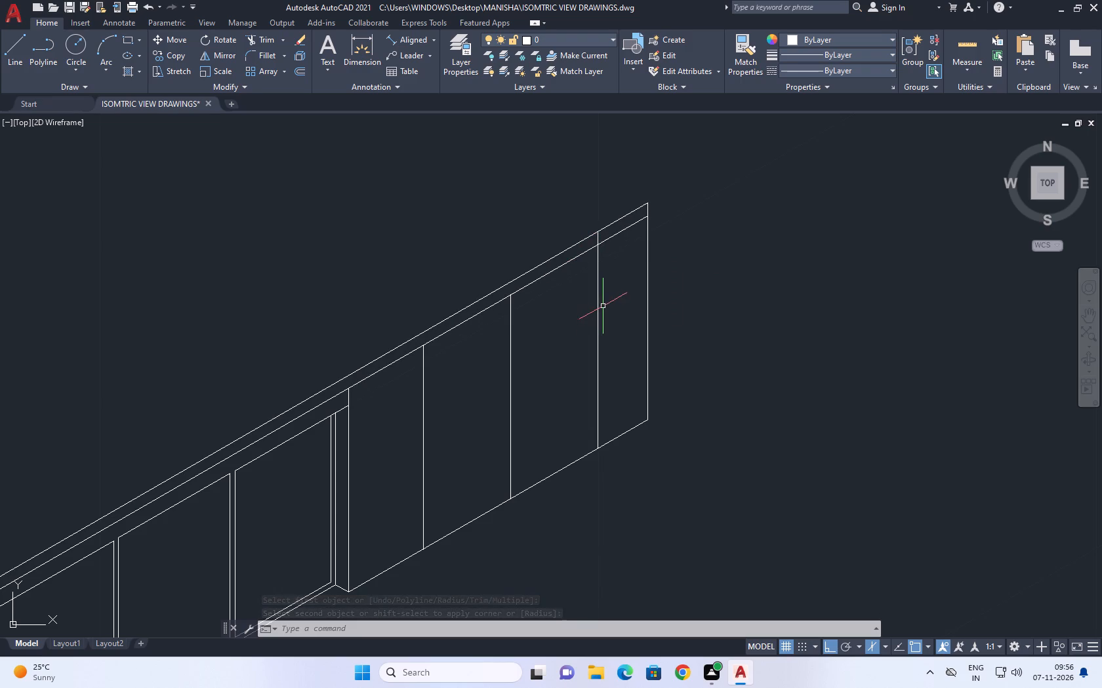
pyautogui.scroll(1, 668, 324)
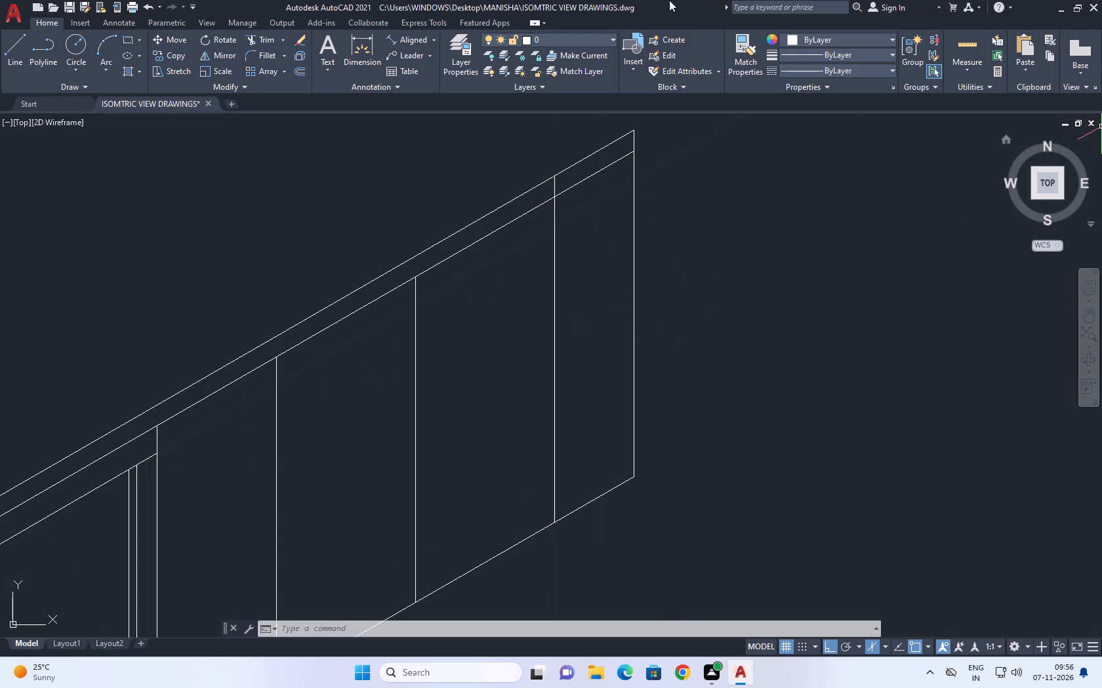
pyautogui.scroll(-3, 442, 408)
pyautogui.moveTo(354, 434); pyautogui.dragTo(401, 423, button='middle')
pyautogui.scroll(1, 408, 421)
pyautogui.moveTo(401, 423); pyautogui.dragTo(413, 417, button='middle')
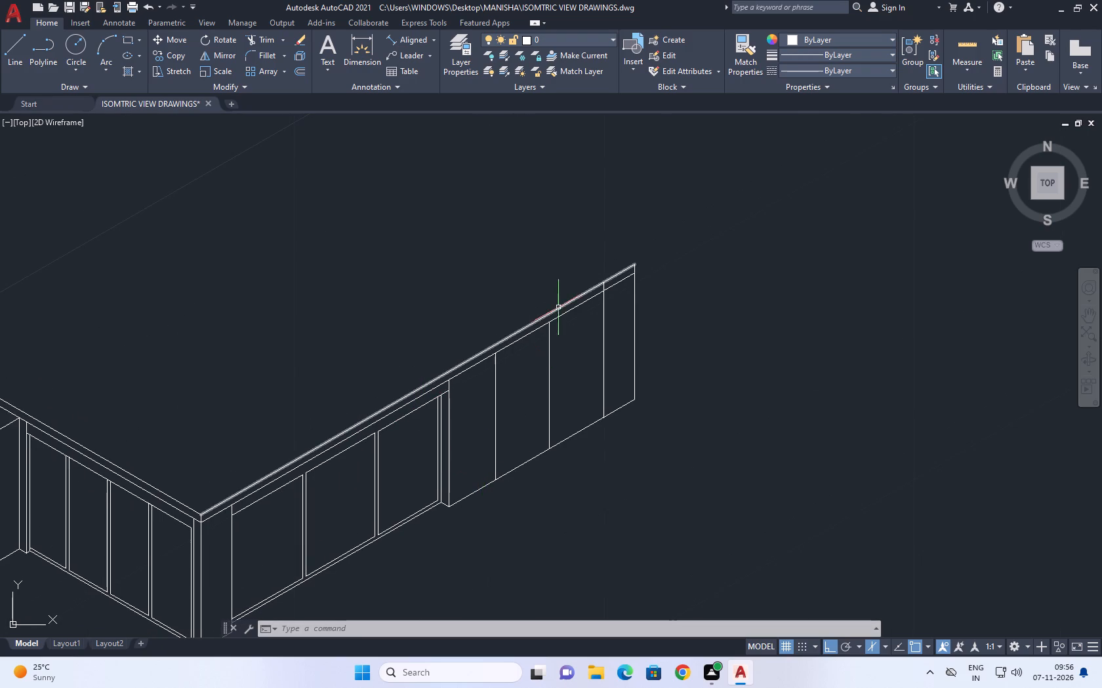
pyautogui.scroll(1, 575, 324)
pyautogui.click(268, 42)
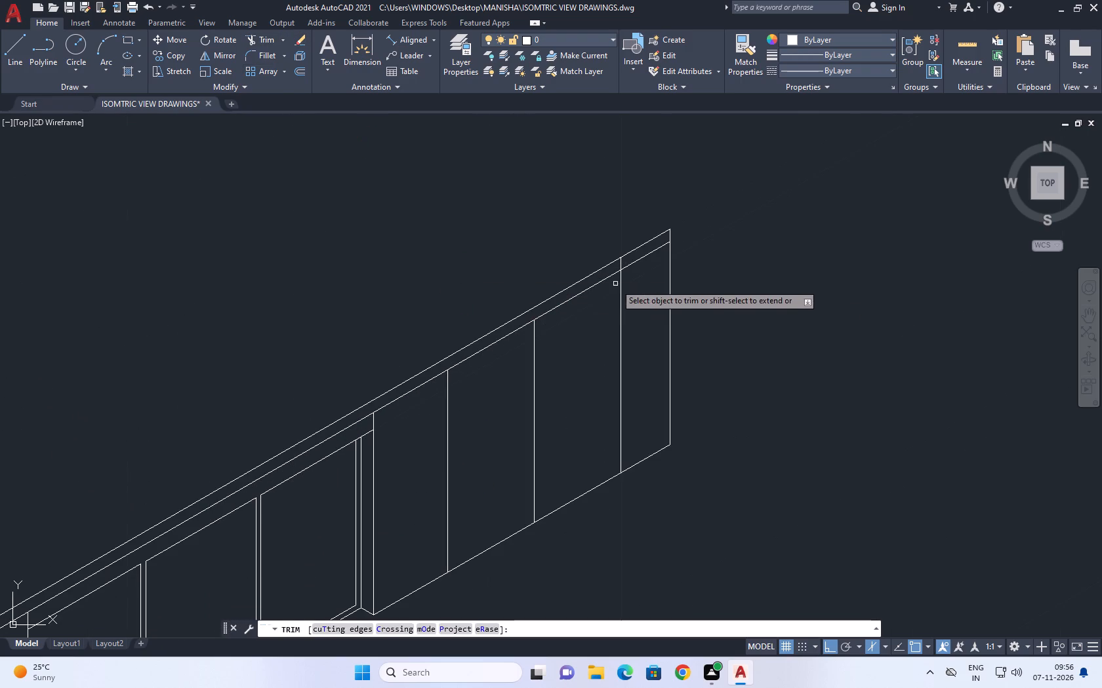
pyautogui.click(619, 265)
pyautogui.rightClick(693, 246)
pyautogui.click(750, 271)
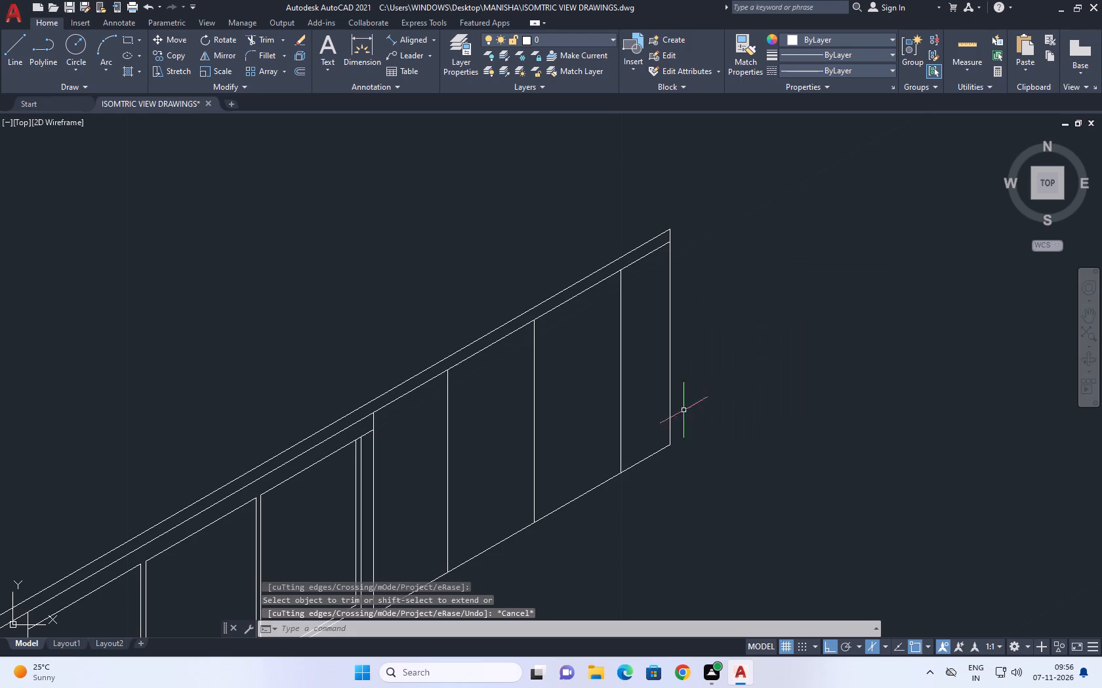
# Copy the divider nearest the wall's far end 0.226 into the wall depth, along the 150° direction of the left isoplane.
pyautogui.moveTo(595, 402); pyautogui.dragTo(616, 250, button='middle')
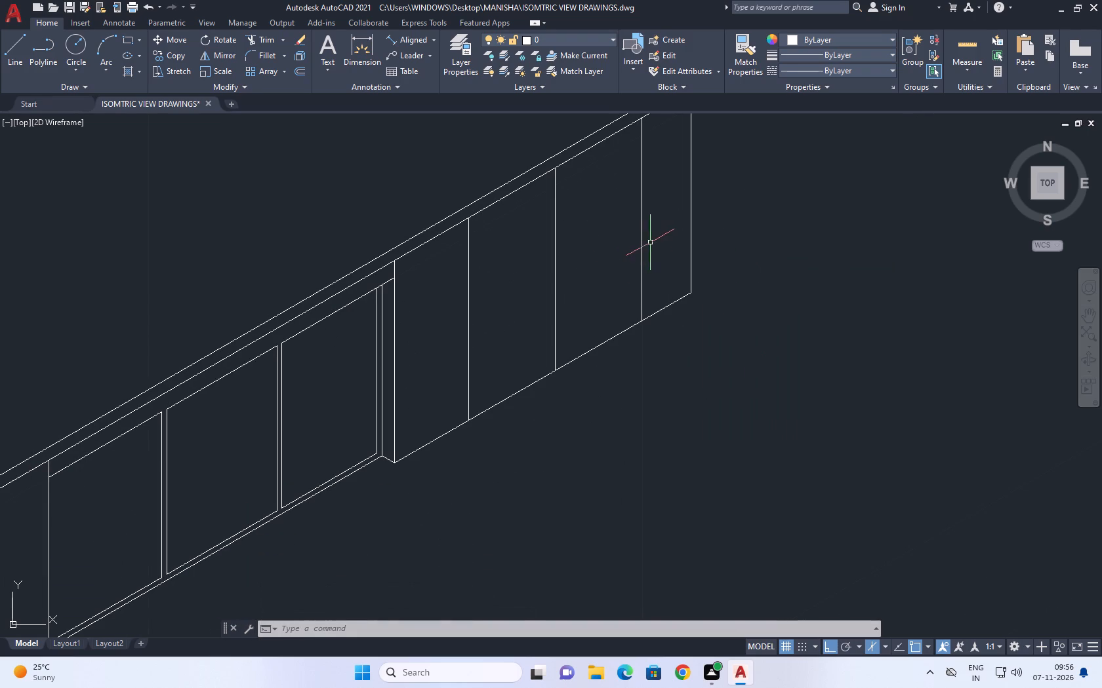
pyautogui.moveTo(677, 316); pyautogui.dragTo(706, 389, button='middle')
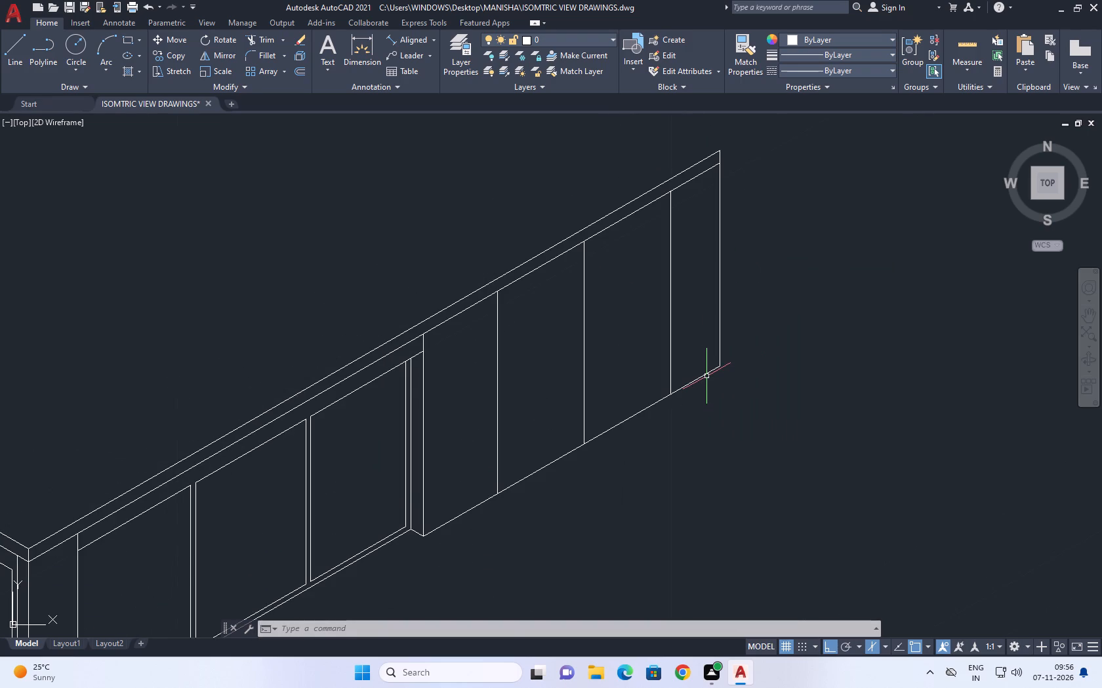
pyautogui.click(688, 311)
pyautogui.click(640, 320)
pyautogui.click(171, 51)
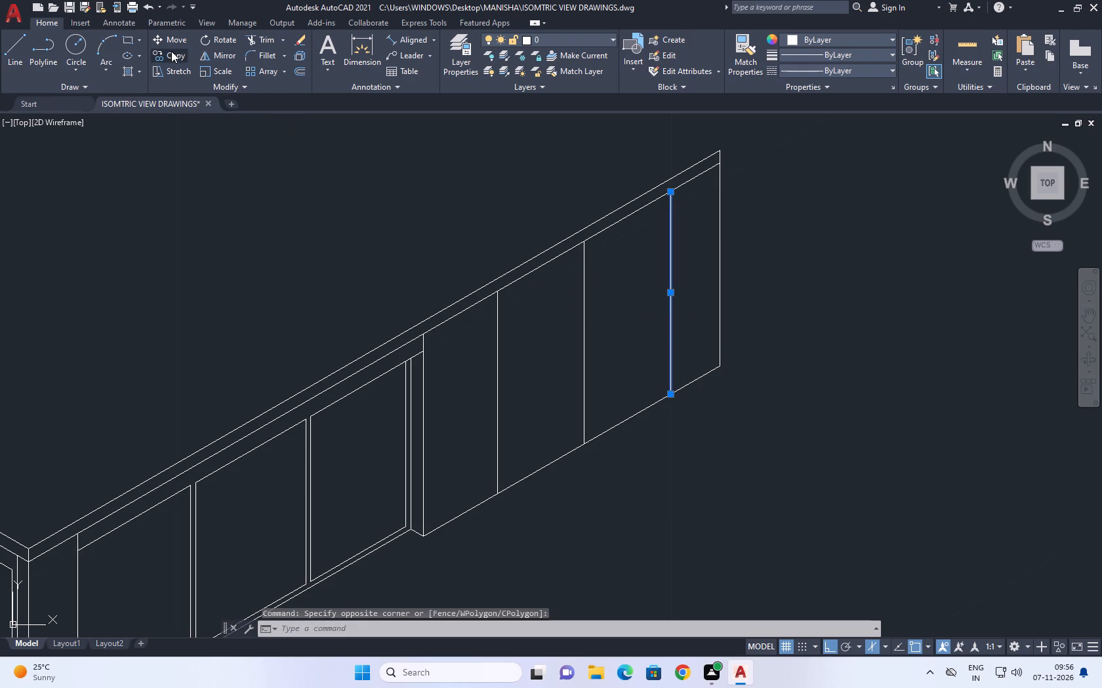
pyautogui.scroll(2, 682, 202)
pyautogui.click(651, 177)
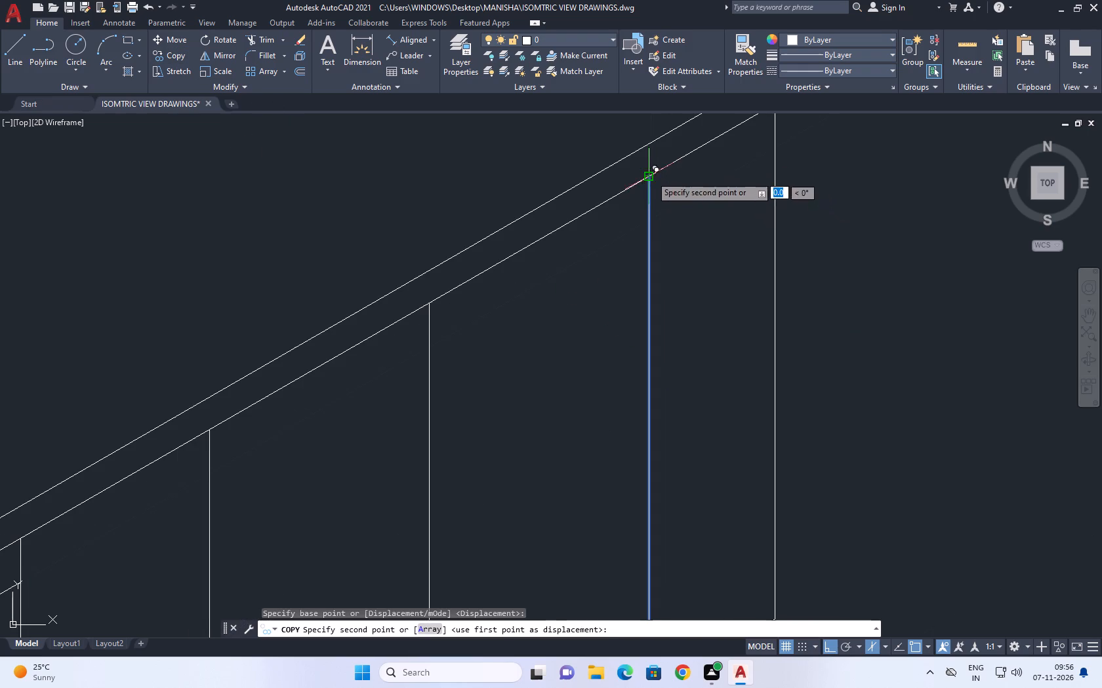
pyautogui.scroll(-2, 643, 173)
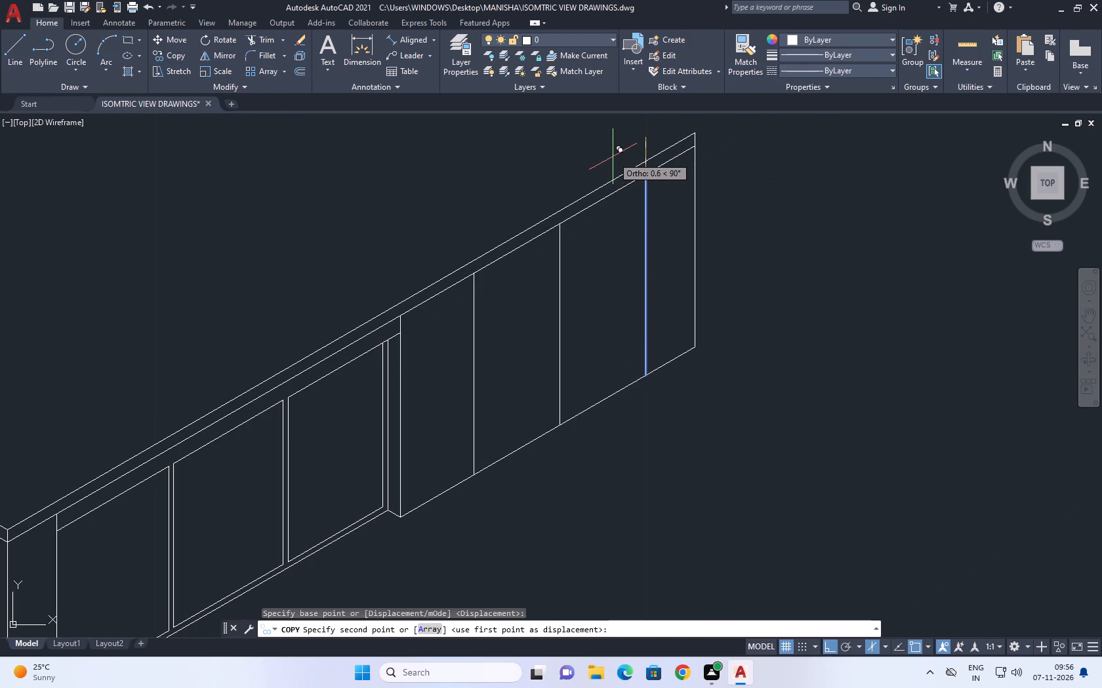
pyautogui.press('F5')
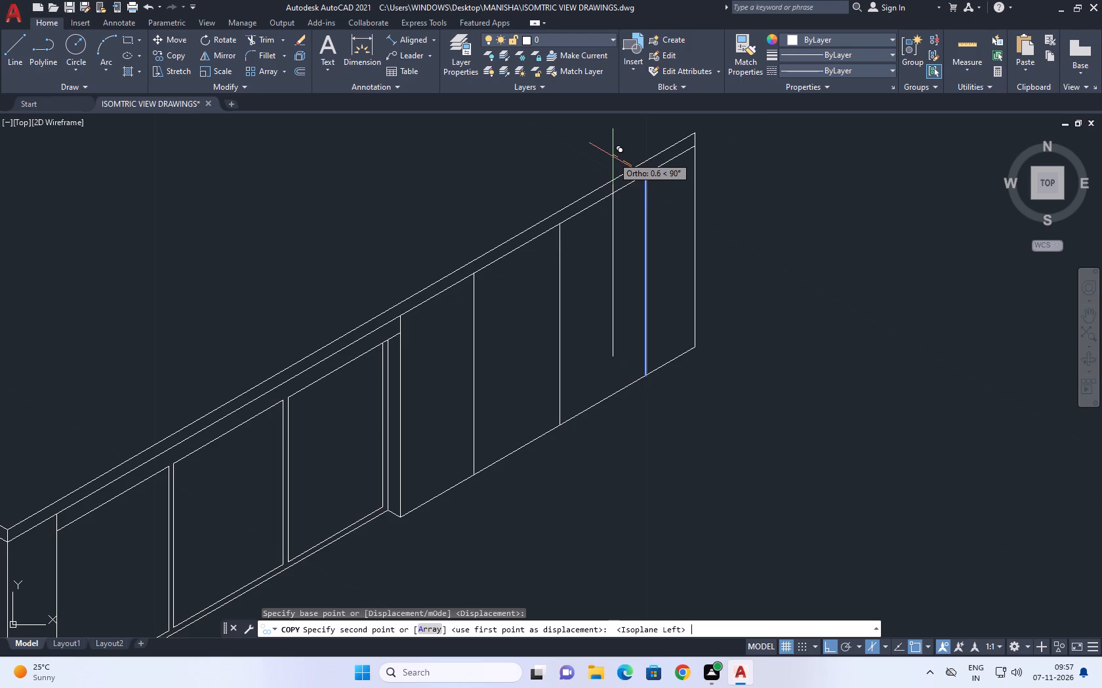
pyautogui.write('0.0')
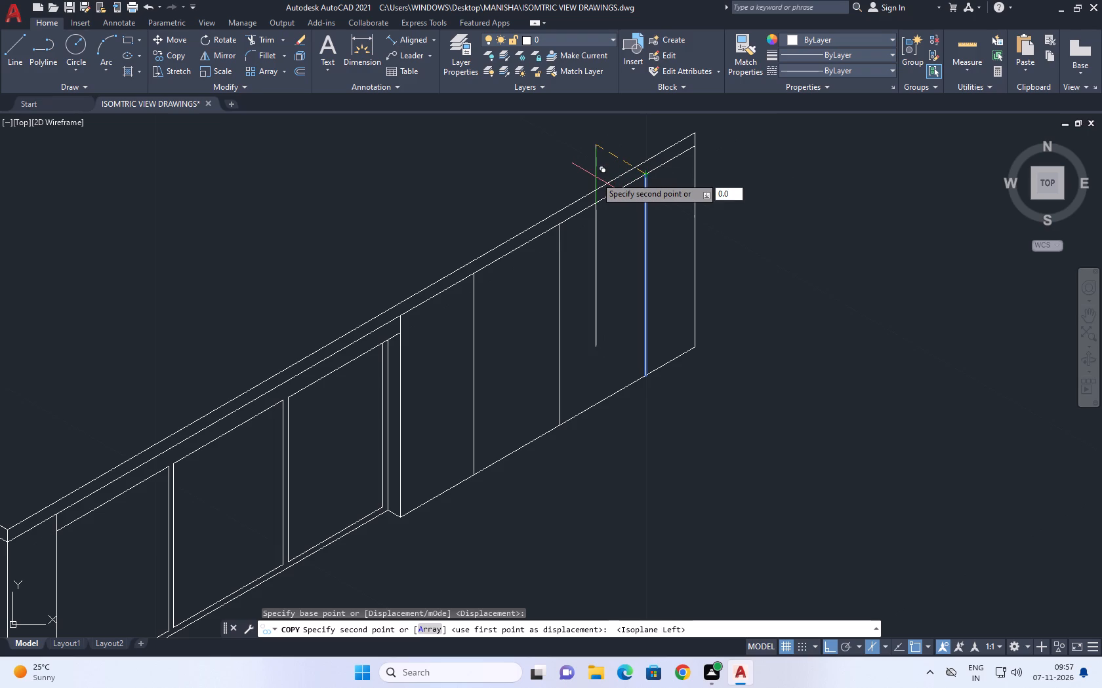
pyautogui.press('6')
pyautogui.press('BackSpace')
pyautogui.press('BackSpace')
pyautogui.write('226')
pyautogui.press('Return')
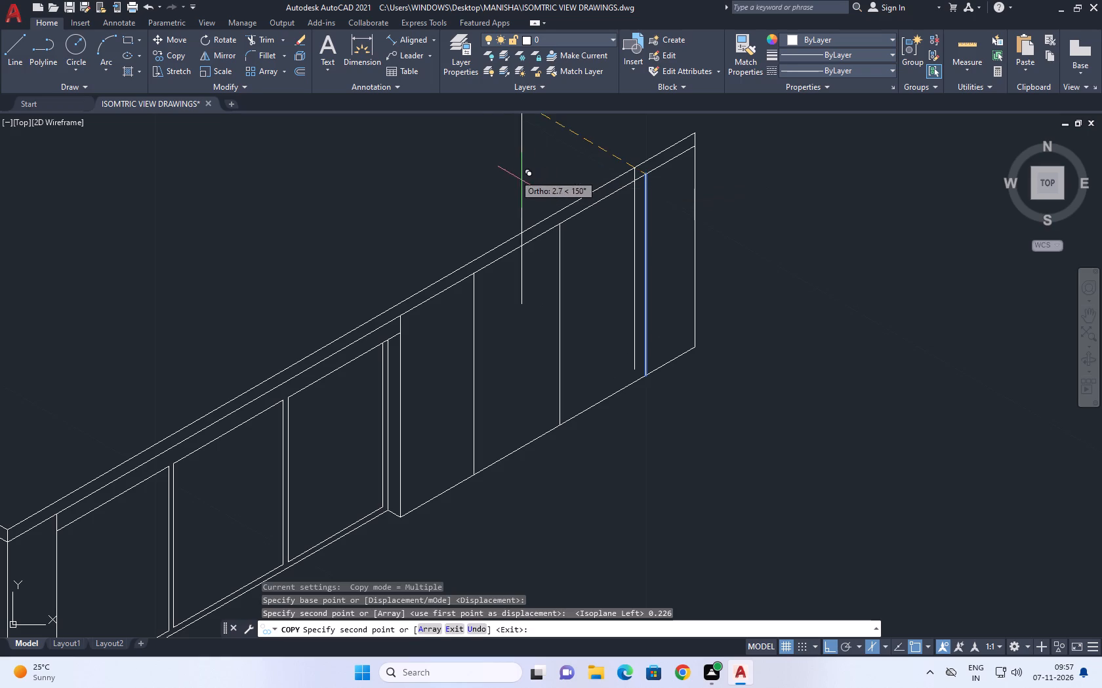
pyautogui.rightClick(487, 155)
pyautogui.click(531, 175)
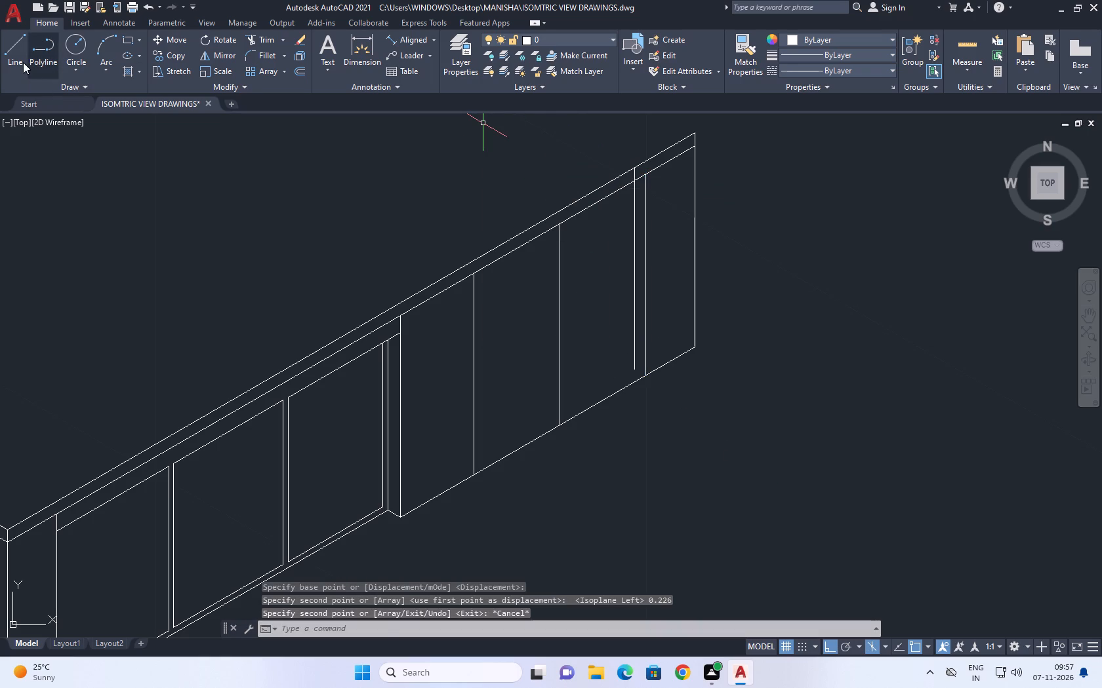
# Draw a short line joining the lower end of the far-end divider to the lower end of its recessed copy.
pyautogui.click(20, 60)
pyautogui.scroll(3, 647, 375)
pyautogui.click(634, 375)
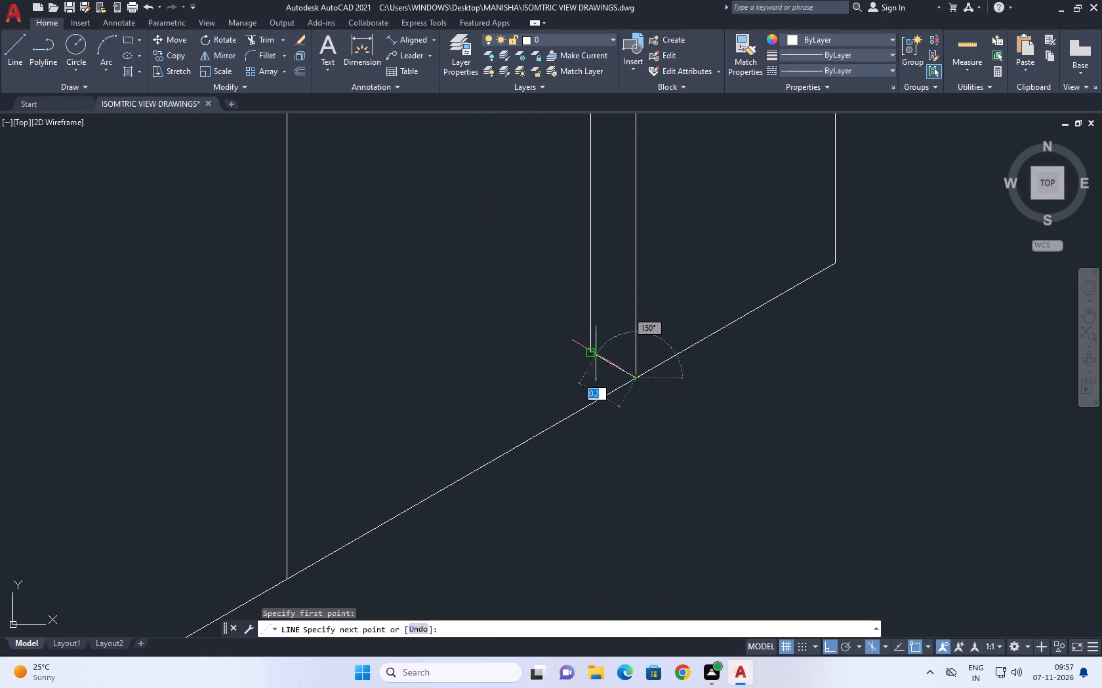
pyautogui.click(585, 351)
pyautogui.moveTo(499, 303); pyautogui.dragTo(495, 311, button='right')
pyautogui.moveTo(545, 328); pyautogui.dragTo(545, 337)
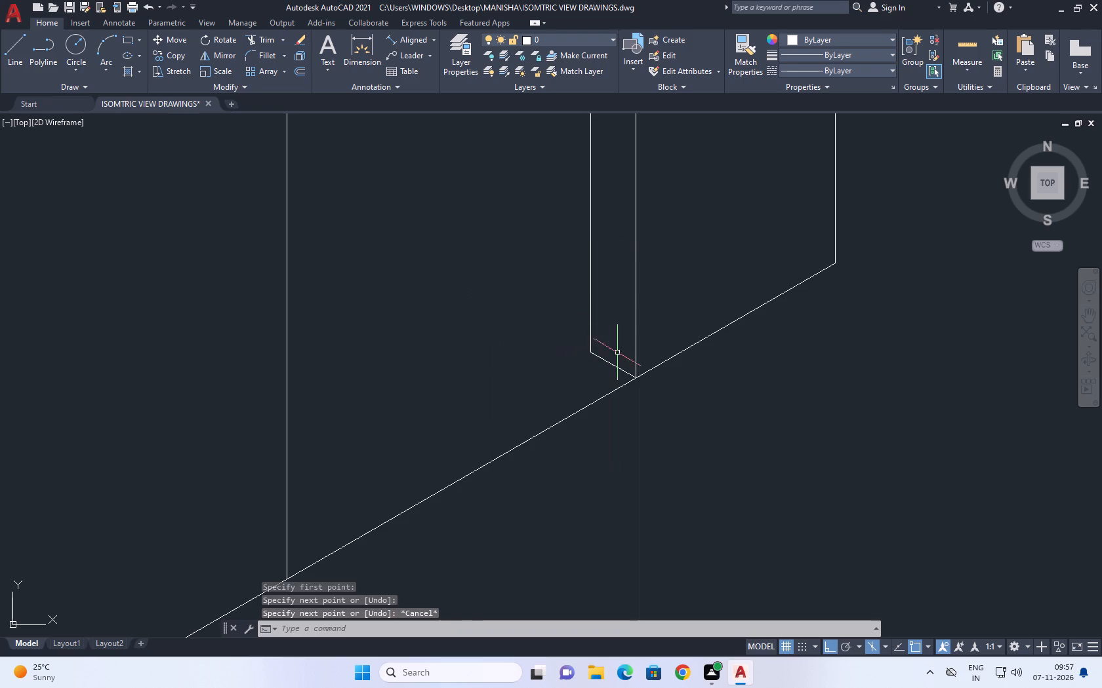
# Draw a line from the recessed copy's lower end, parallel to the wall base on the top isoplane, past the divider farthest from it.
pyautogui.moveTo(701, 360); pyautogui.dragTo(651, 367, button='middle')
pyautogui.scroll(1, 651, 367)
pyautogui.scroll(-2, 679, 376)
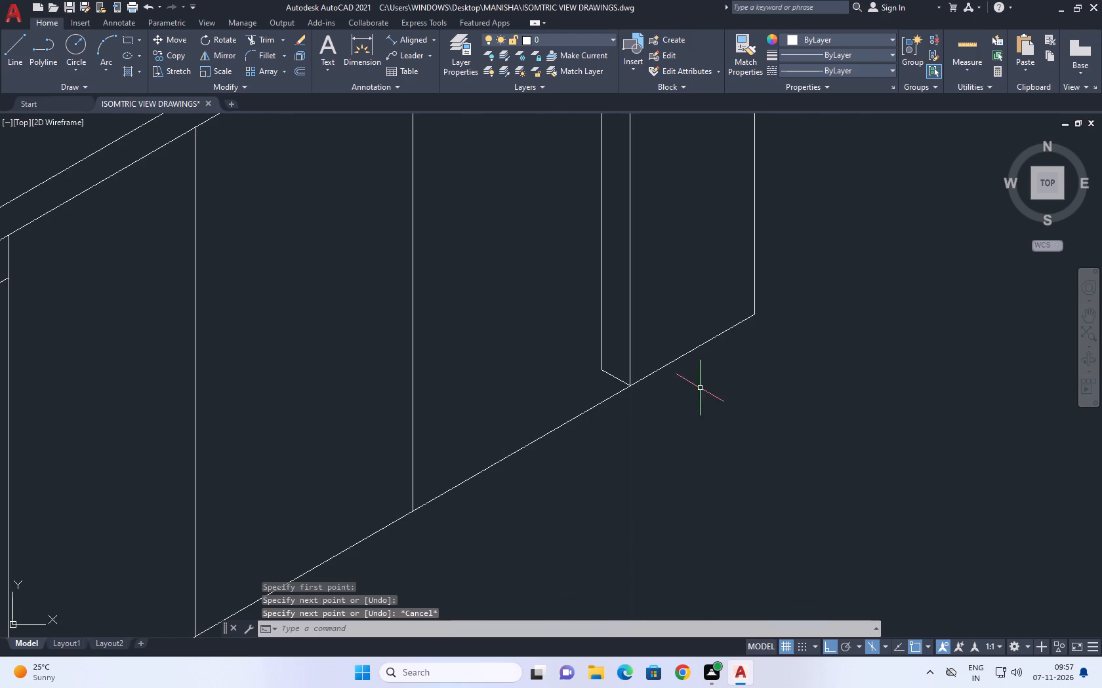
pyautogui.moveTo(620, 337); pyautogui.dragTo(692, 531, button='middle')
pyautogui.scroll(-1, 629, 342)
pyautogui.moveTo(687, 366); pyautogui.dragTo(650, 370, button='middle')
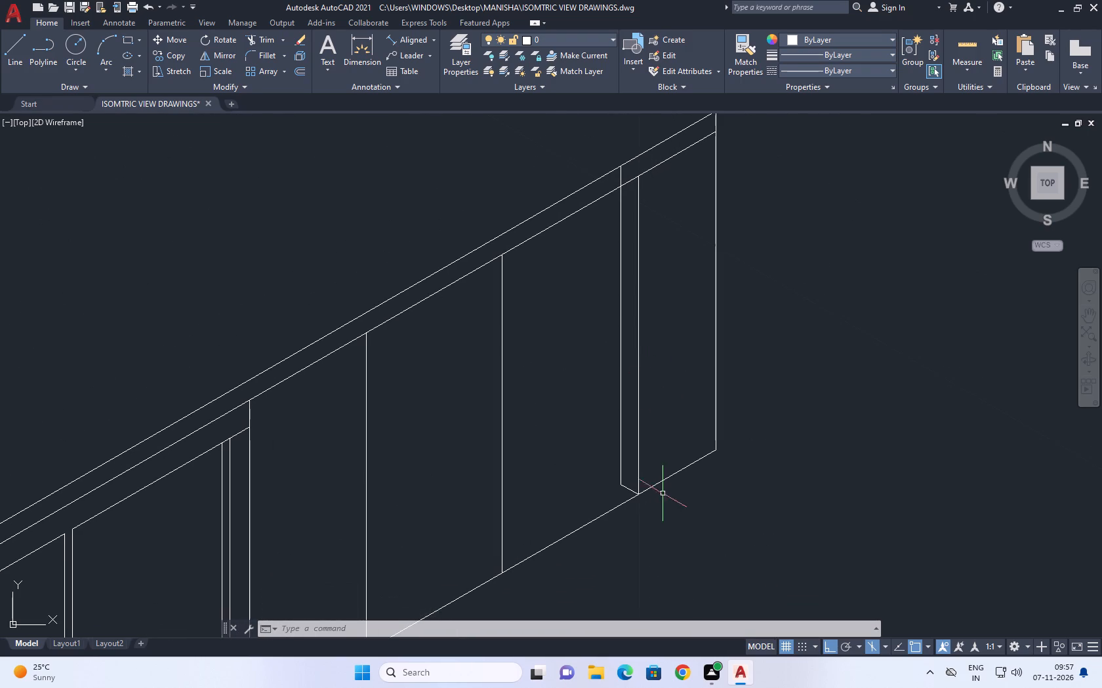
pyautogui.moveTo(622, 465); pyautogui.dragTo(689, 335, button='middle')
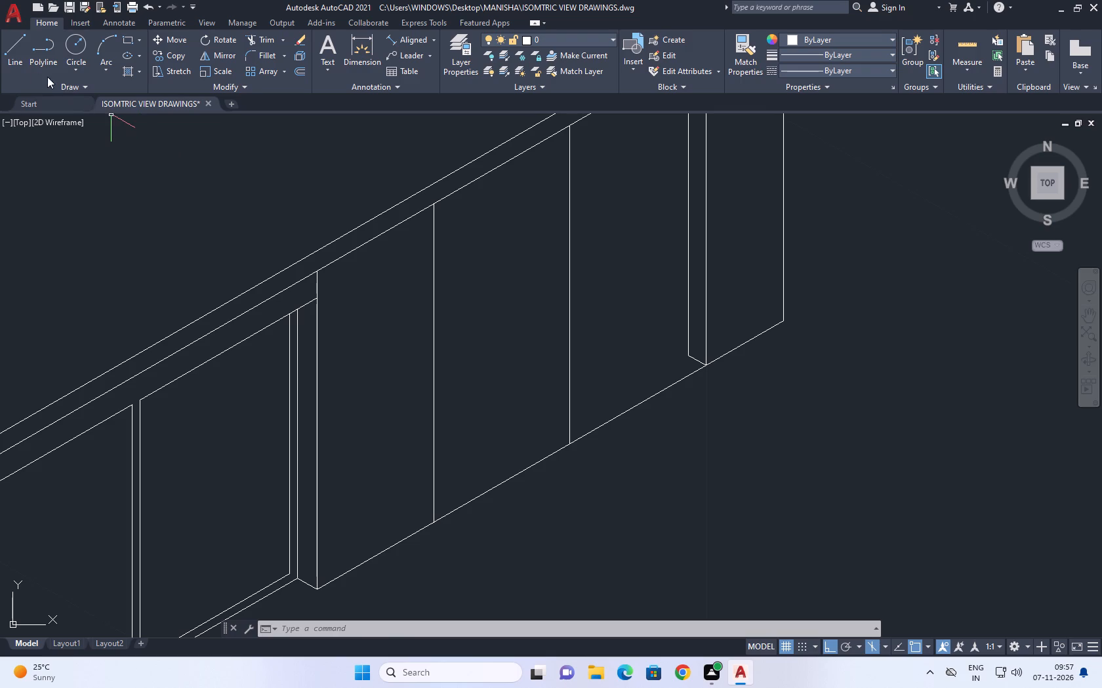
pyautogui.click(20, 63)
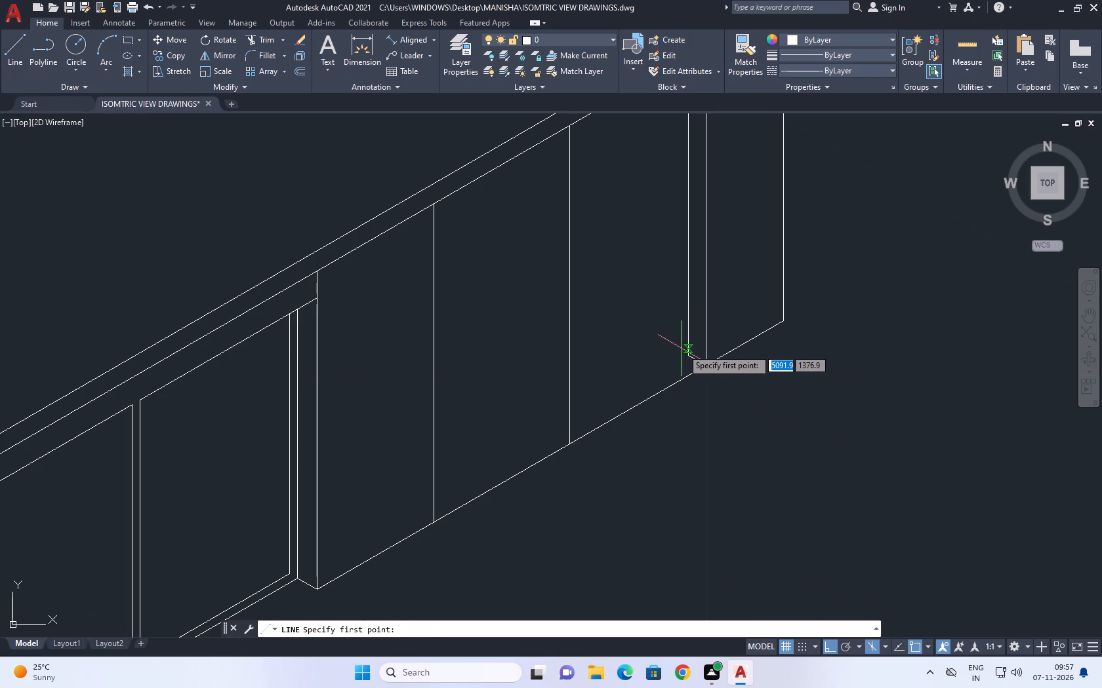
pyautogui.click(684, 357)
pyautogui.press('F5')
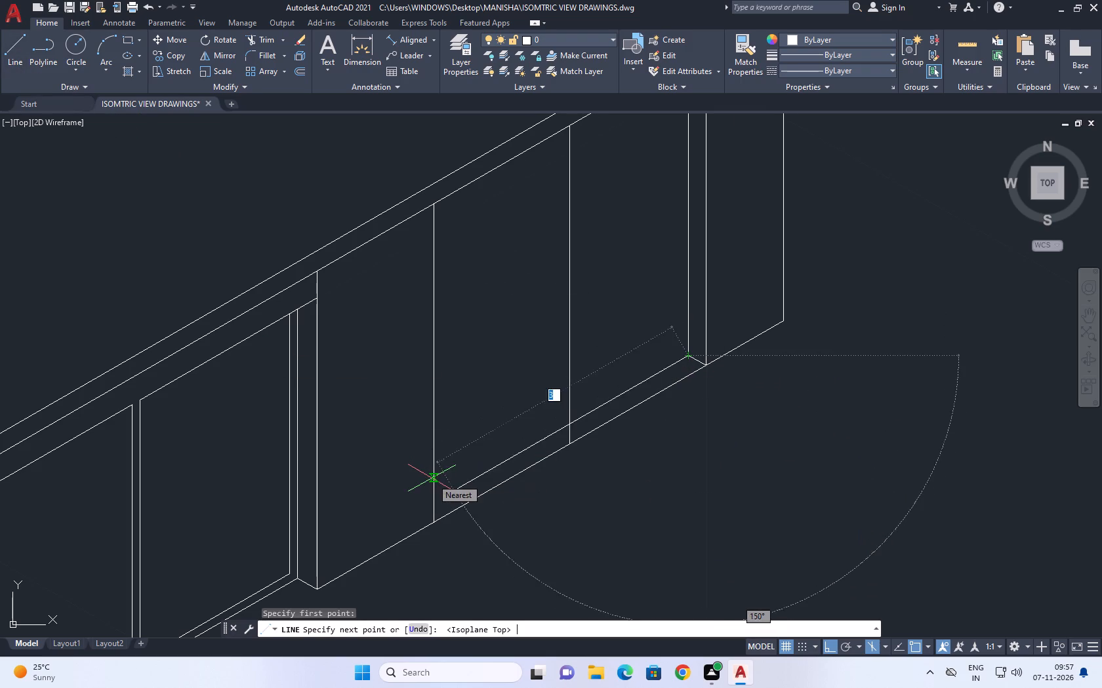
pyautogui.click(405, 502)
pyautogui.rightClick(398, 449)
pyautogui.click(437, 468)
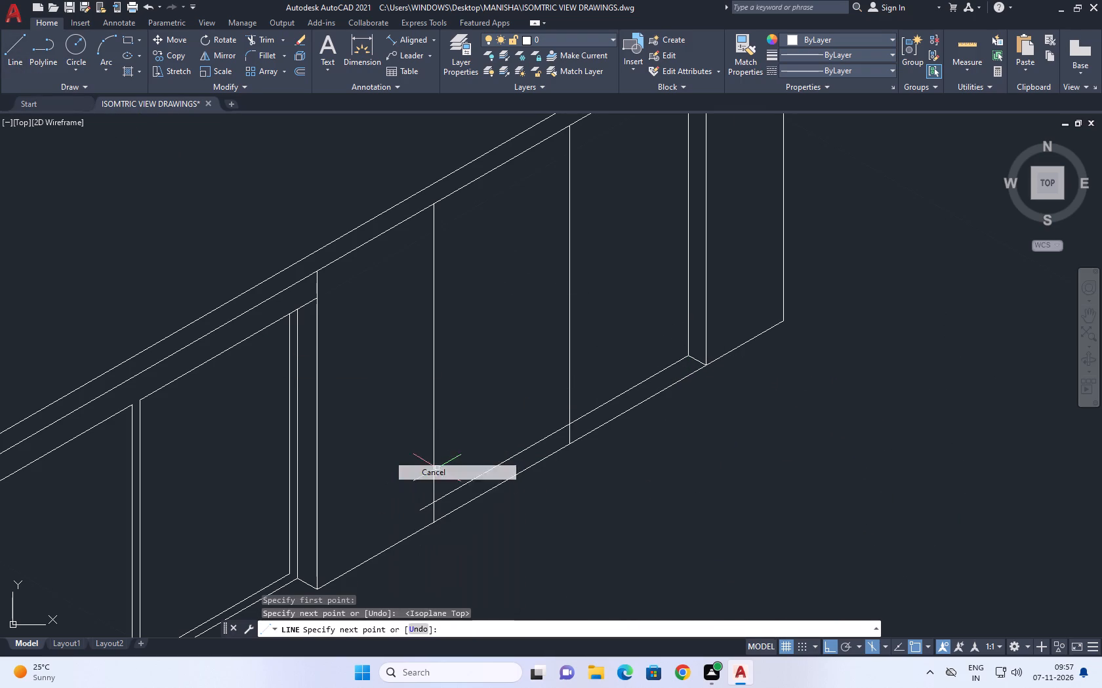
# Trim the recessed base line's overhang, the outer base line between the two outer dividers, and the middle divider's end below the recessed line.
pyautogui.click(268, 44)
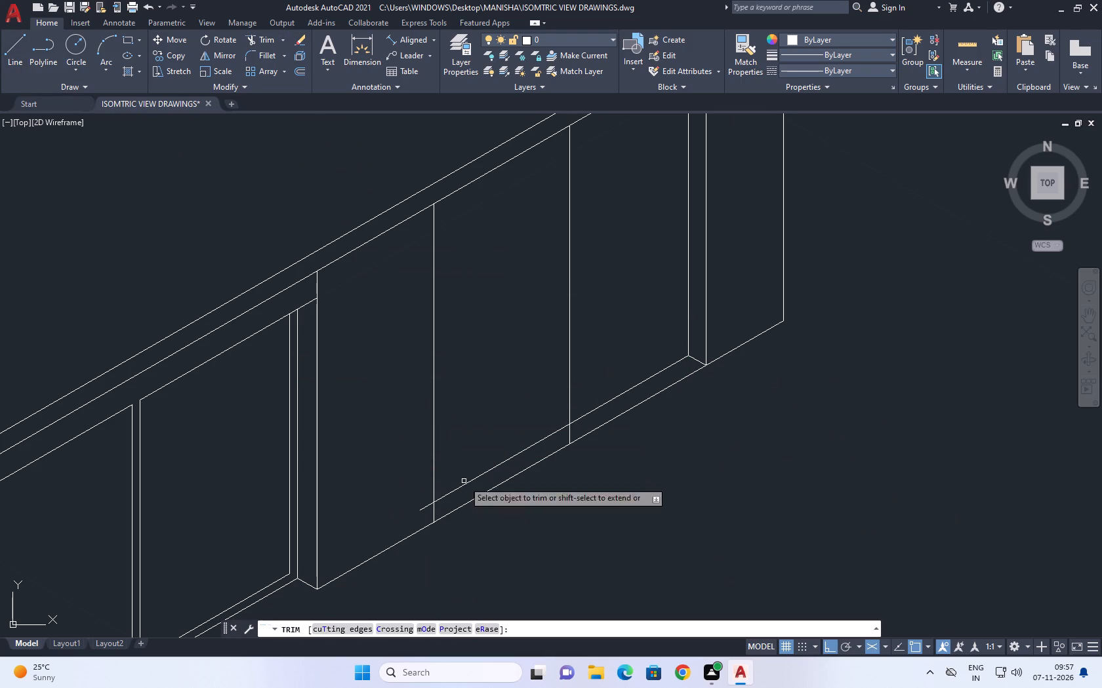
pyautogui.click(426, 504)
pyautogui.click(430, 514)
pyautogui.click(483, 507)
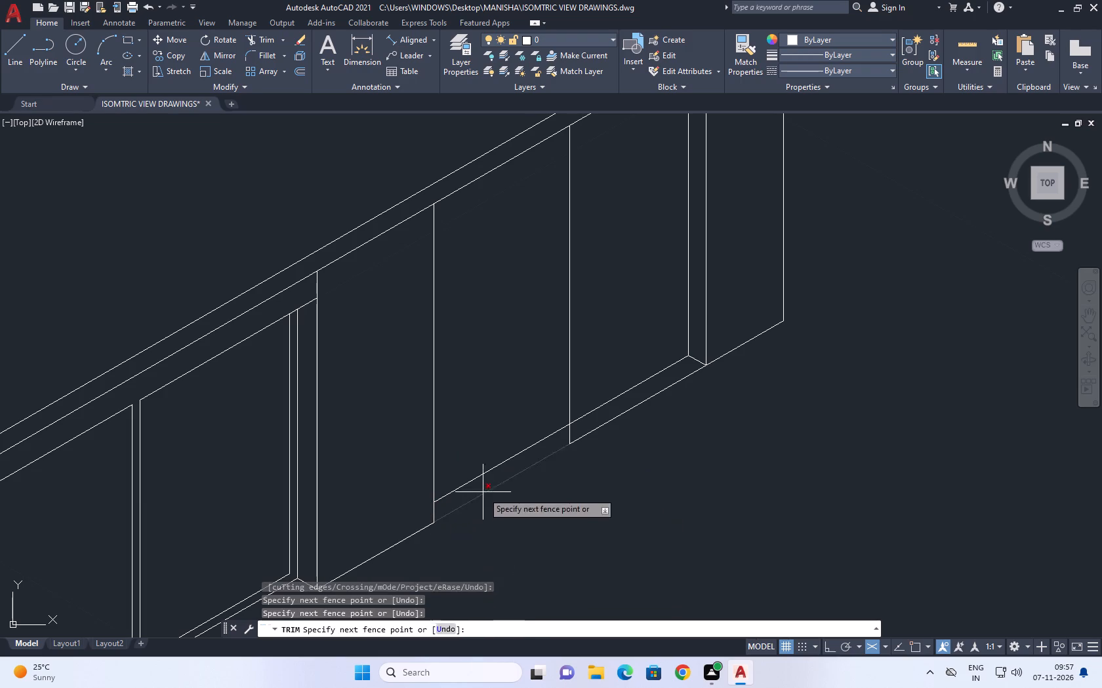
pyautogui.click(483, 490)
pyautogui.click(588, 440)
pyautogui.click(587, 436)
pyautogui.click(581, 436)
pyautogui.click(568, 440)
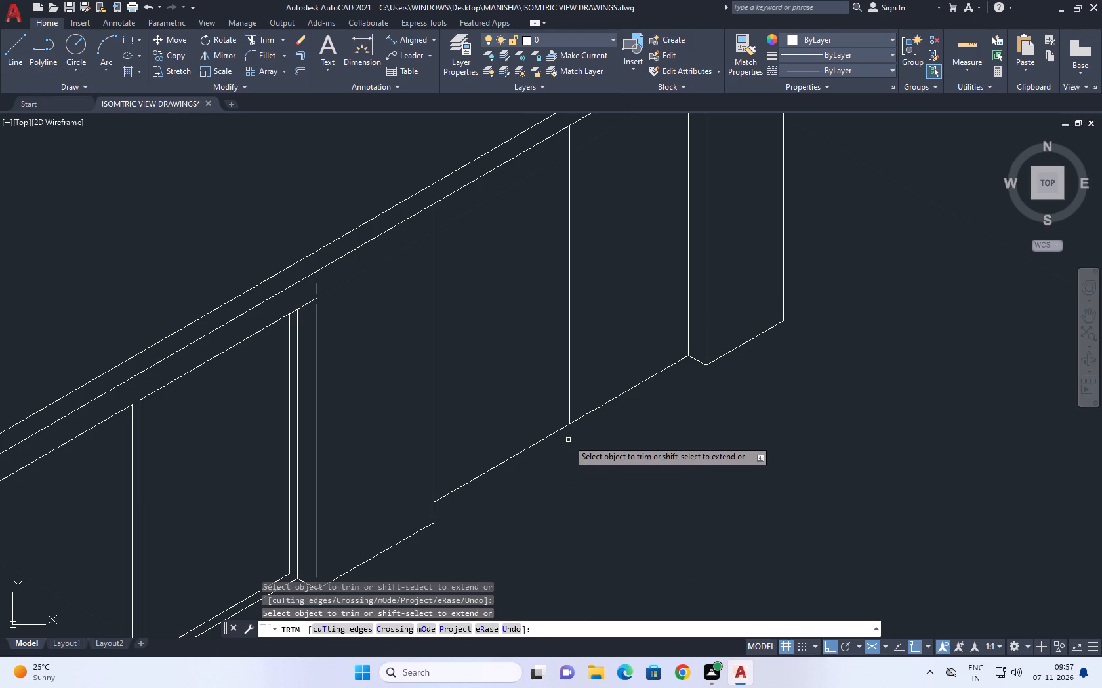
pyautogui.moveTo(600, 436); pyautogui.dragTo(602, 443, button='right')
pyautogui.click(636, 466)
# Copy the recessed vertical line 0.1 along the wall, toward the middle divider, as a frame line.
pyautogui.moveTo(590, 407); pyautogui.dragTo(613, 444, button='middle')
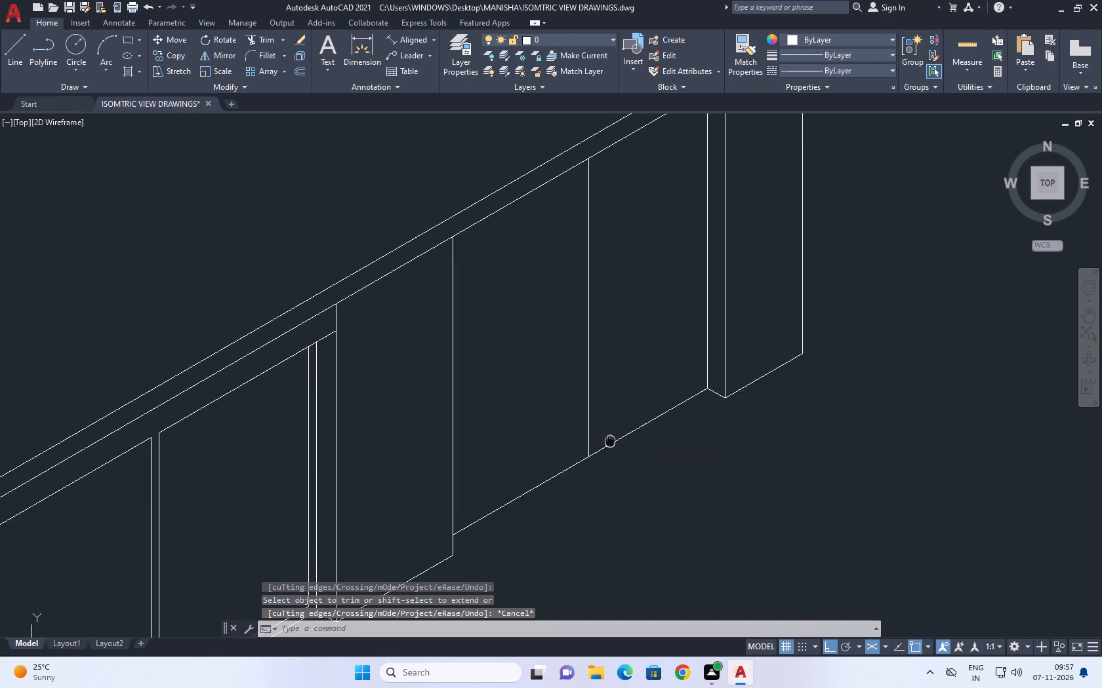
pyautogui.moveTo(613, 444); pyautogui.dragTo(645, 469, button='middle')
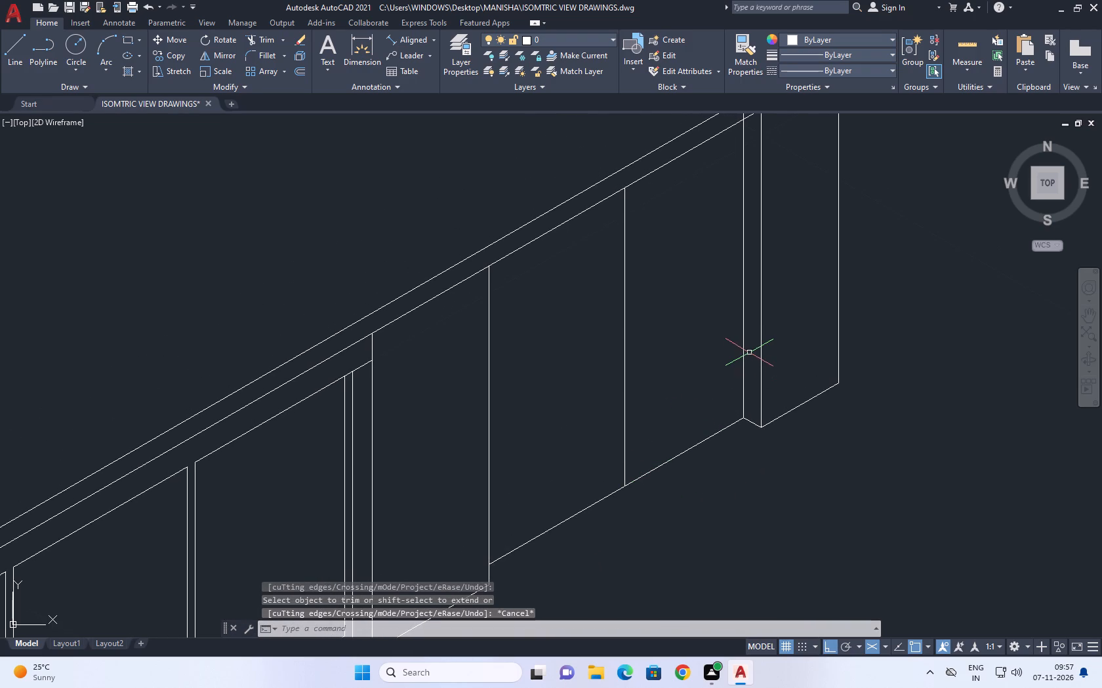
pyautogui.click(739, 356)
pyautogui.click(742, 377)
pyautogui.click(742, 371)
pyautogui.moveTo(720, 360); pyautogui.dragTo(735, 456, button='middle')
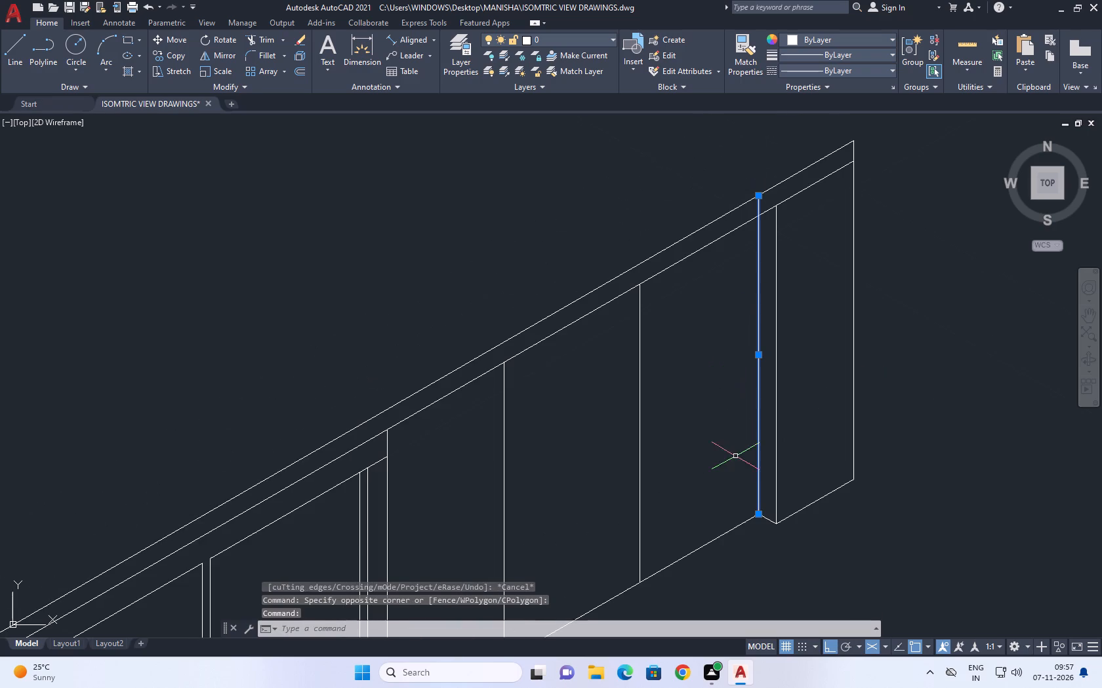
pyautogui.click(175, 54)
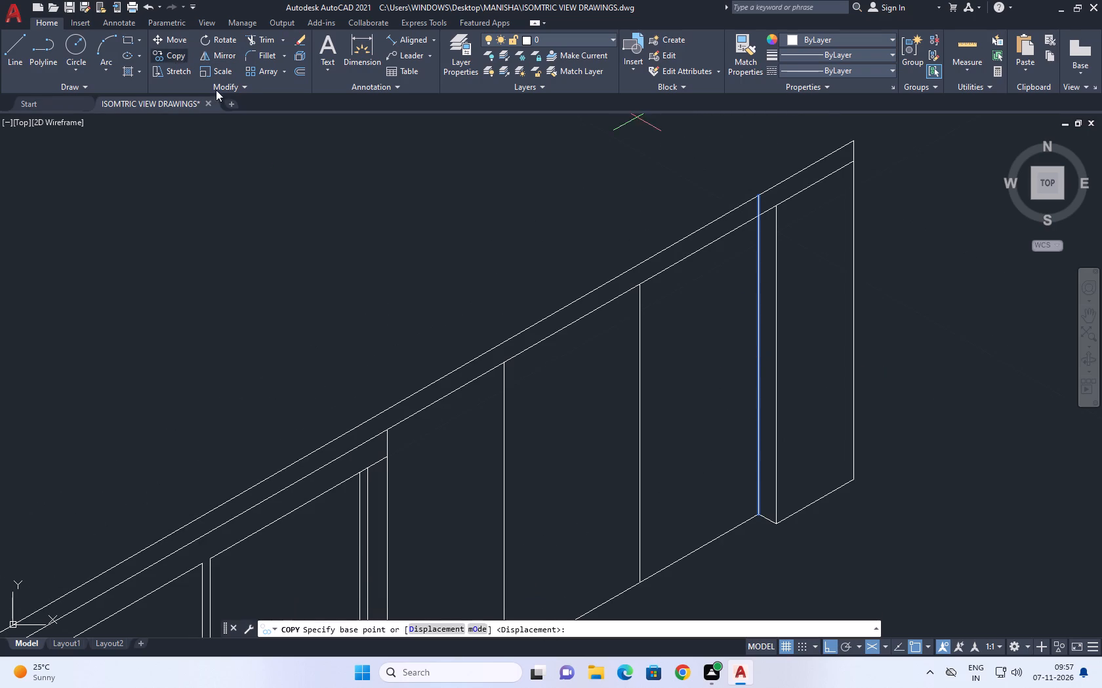
pyautogui.click(744, 341)
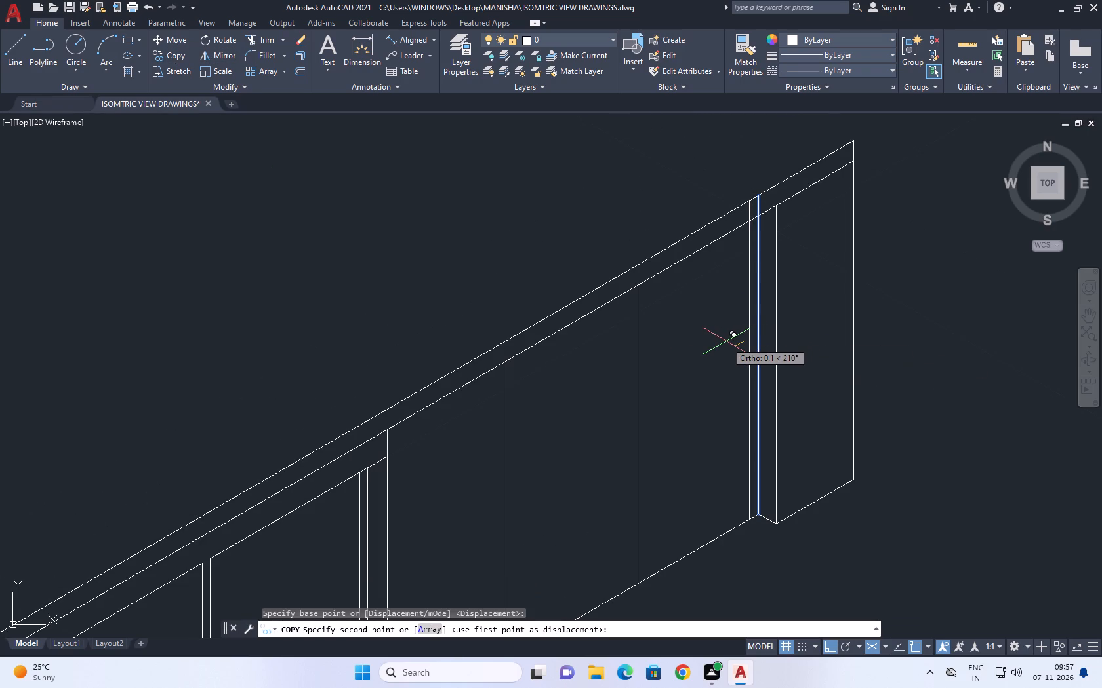
pyautogui.write('0.2')
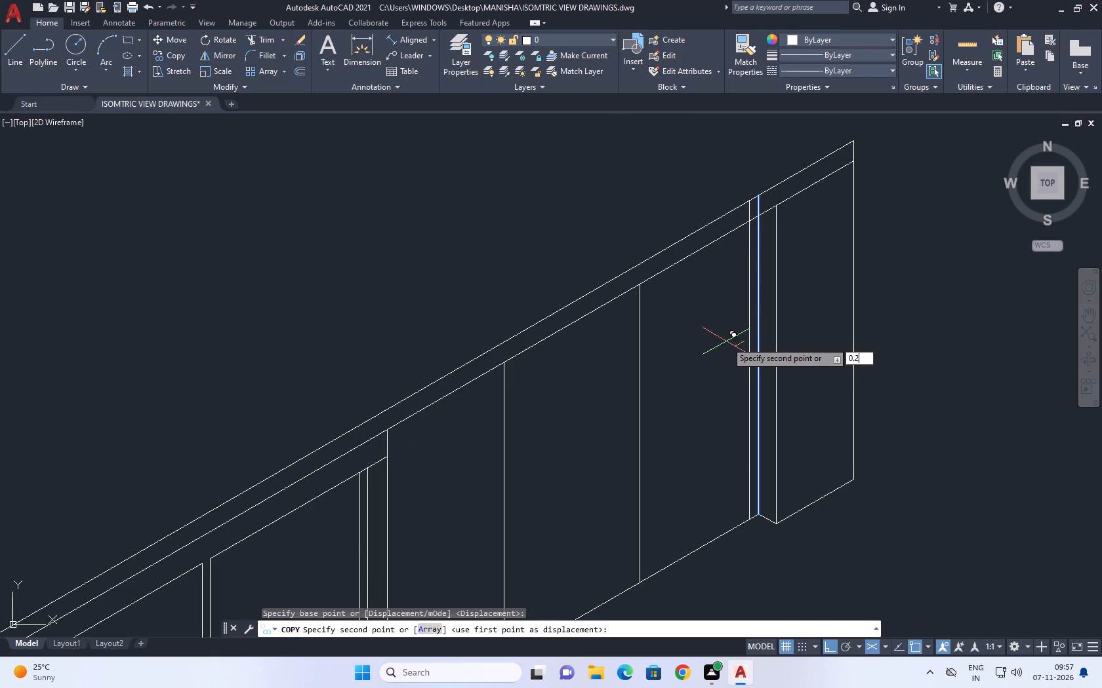
pyautogui.press('BackSpace')
pyautogui.press('BackSpace')
pyautogui.write('.1')
pyautogui.press('Return')
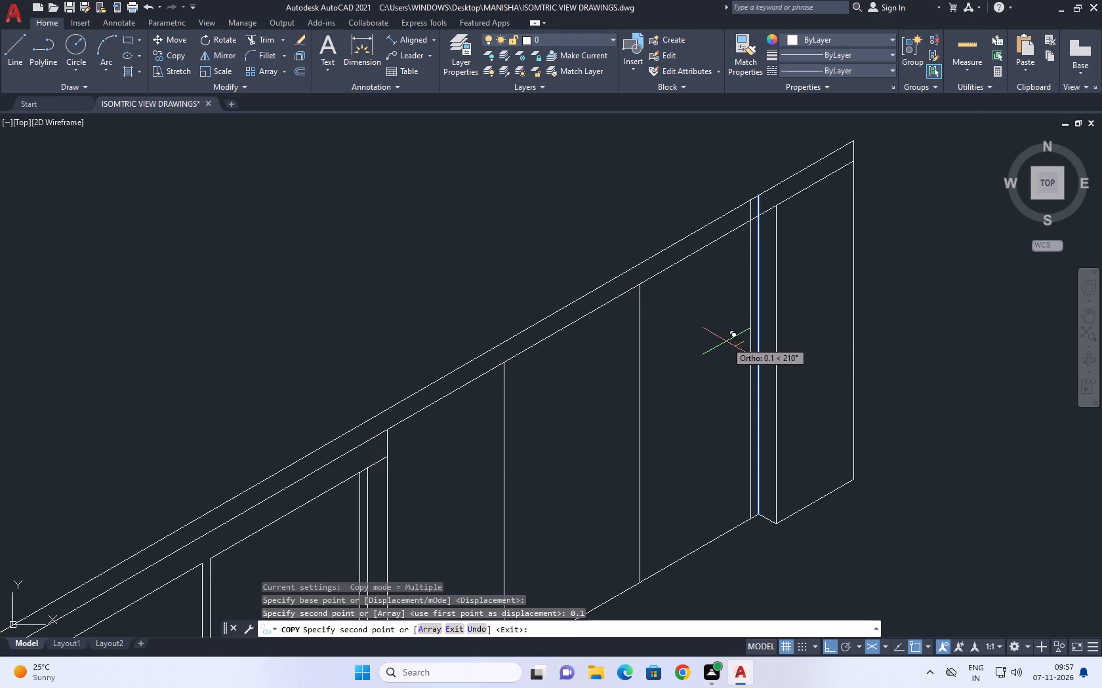
pyautogui.rightClick(691, 370)
pyautogui.click(718, 394)
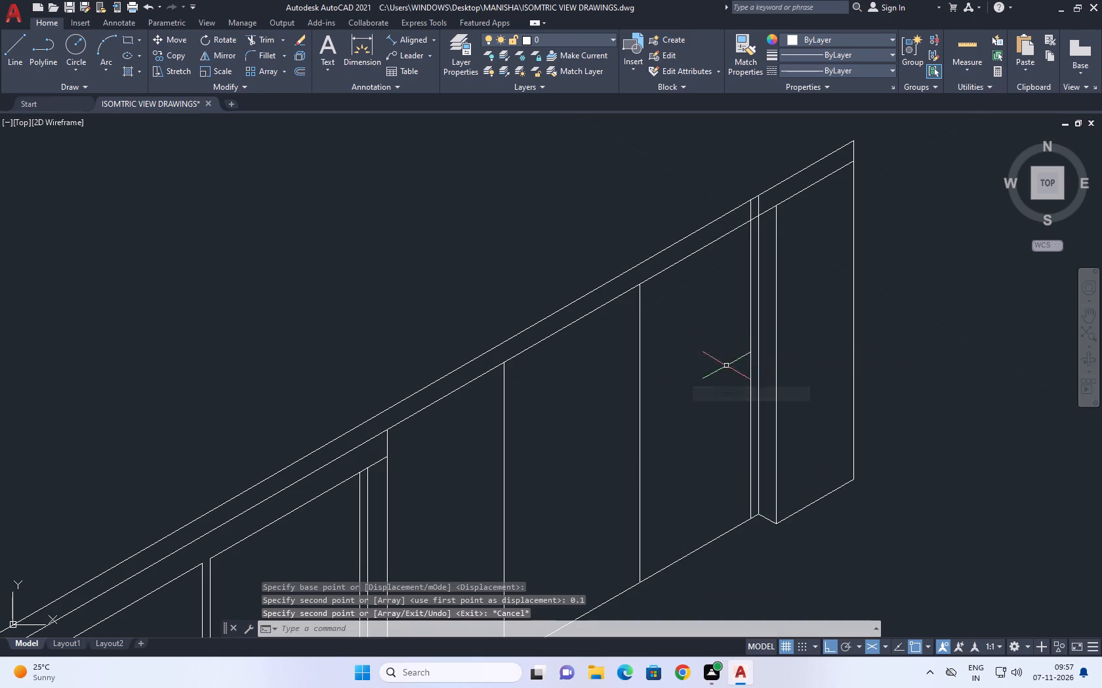
# Copy the middle divider of the recessed opening 0.05 to each side to form a double-line mullion.
pyautogui.moveTo(652, 489); pyautogui.dragTo(632, 404, button='middle')
pyautogui.moveTo(645, 457); pyautogui.dragTo(683, 353, button='middle')
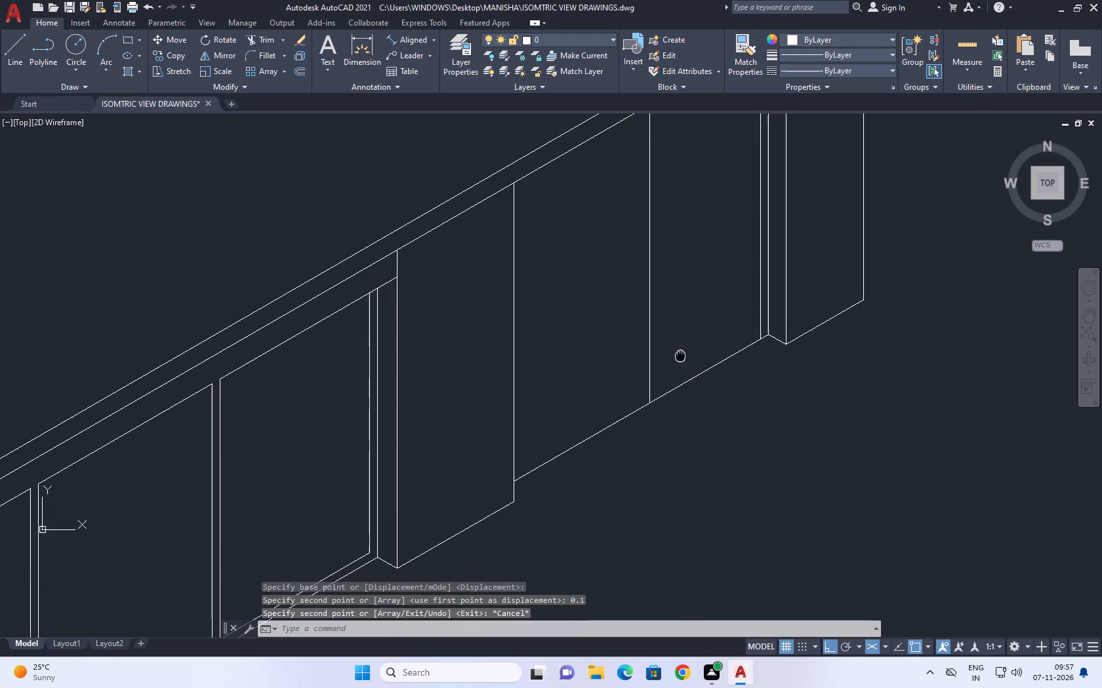
pyautogui.moveTo(683, 353); pyautogui.dragTo(695, 434, button='middle')
pyautogui.click(689, 341)
pyautogui.click(641, 382)
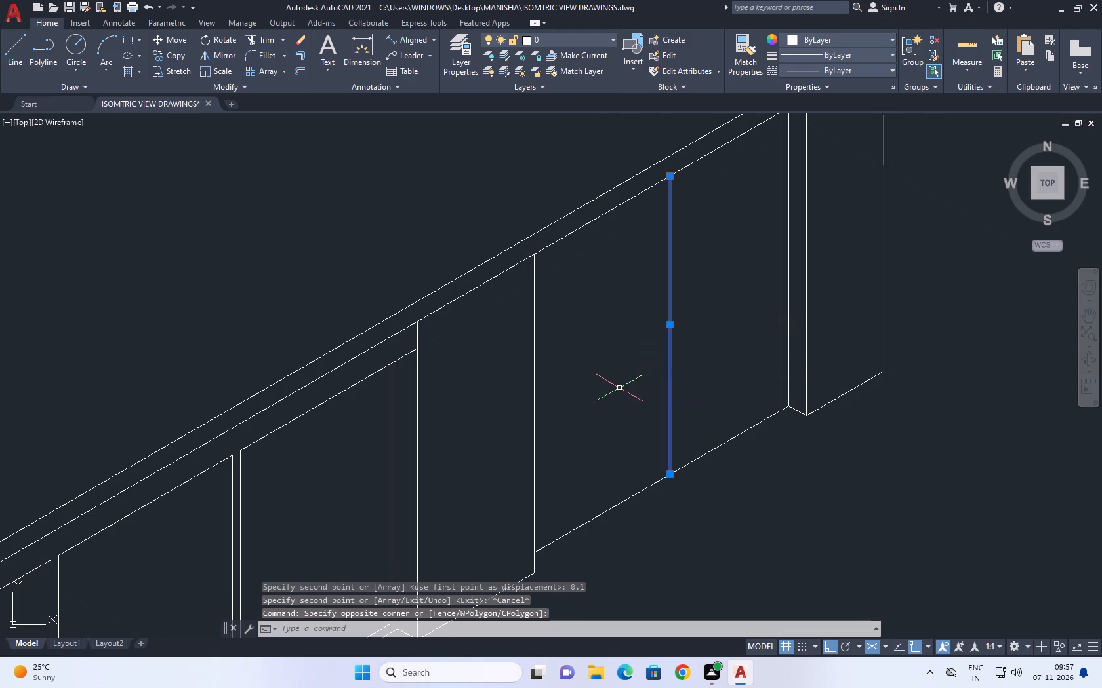
pyautogui.moveTo(700, 288); pyautogui.dragTo(667, 341, button='middle')
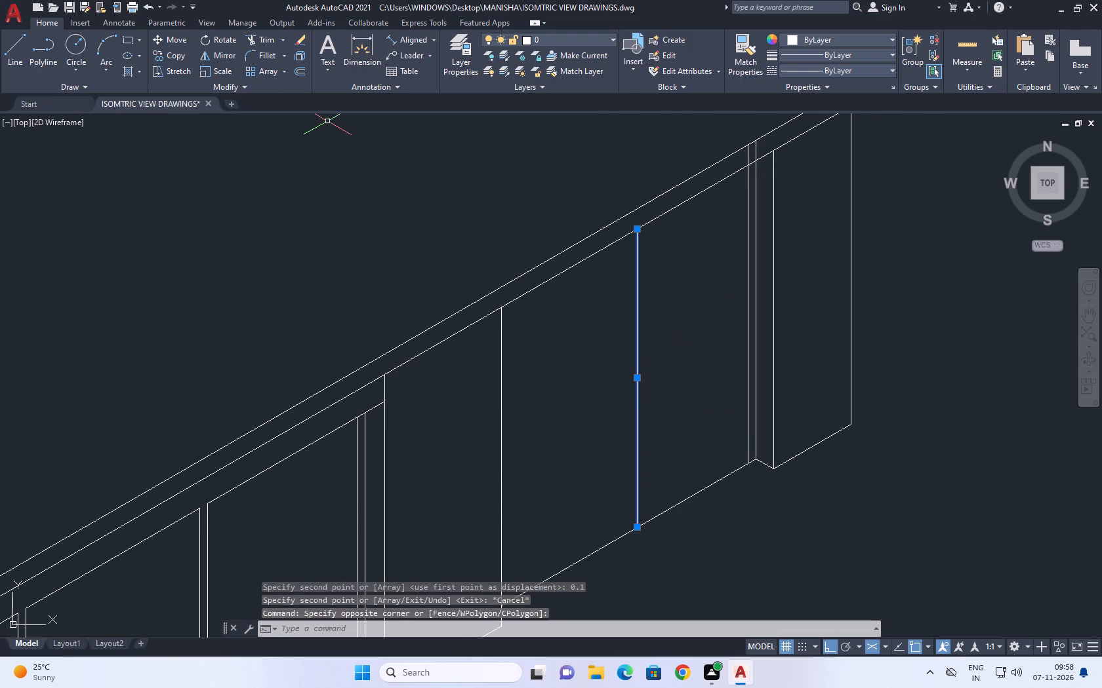
pyautogui.click(170, 56)
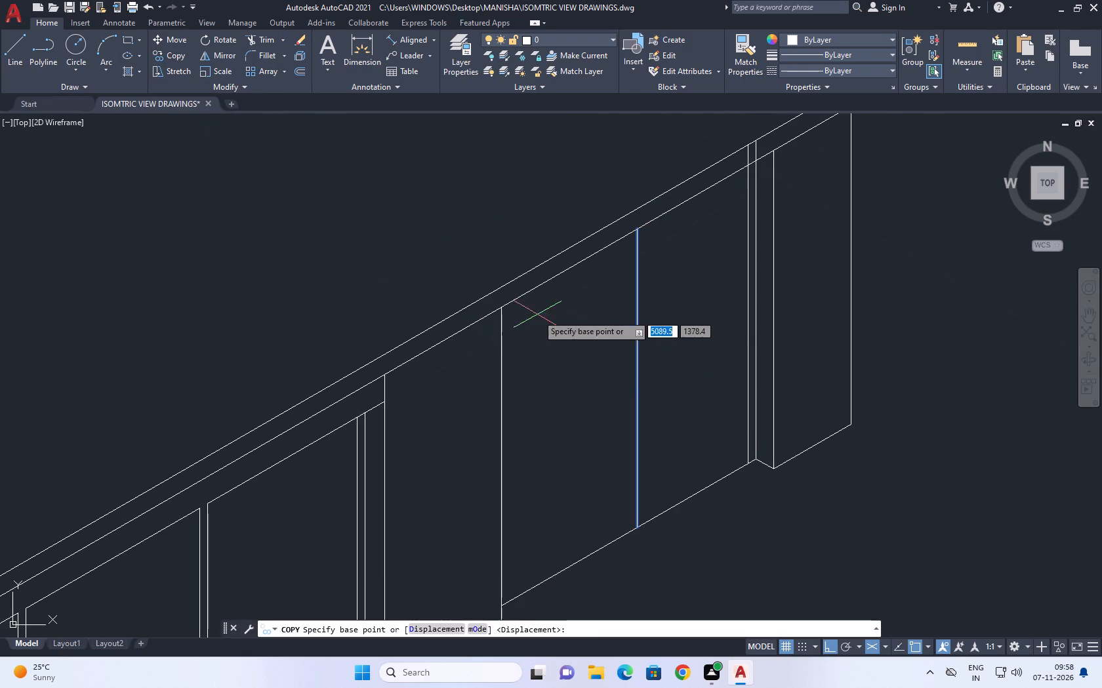
pyautogui.click(615, 311)
pyautogui.write('0.05')
pyautogui.press('Return')
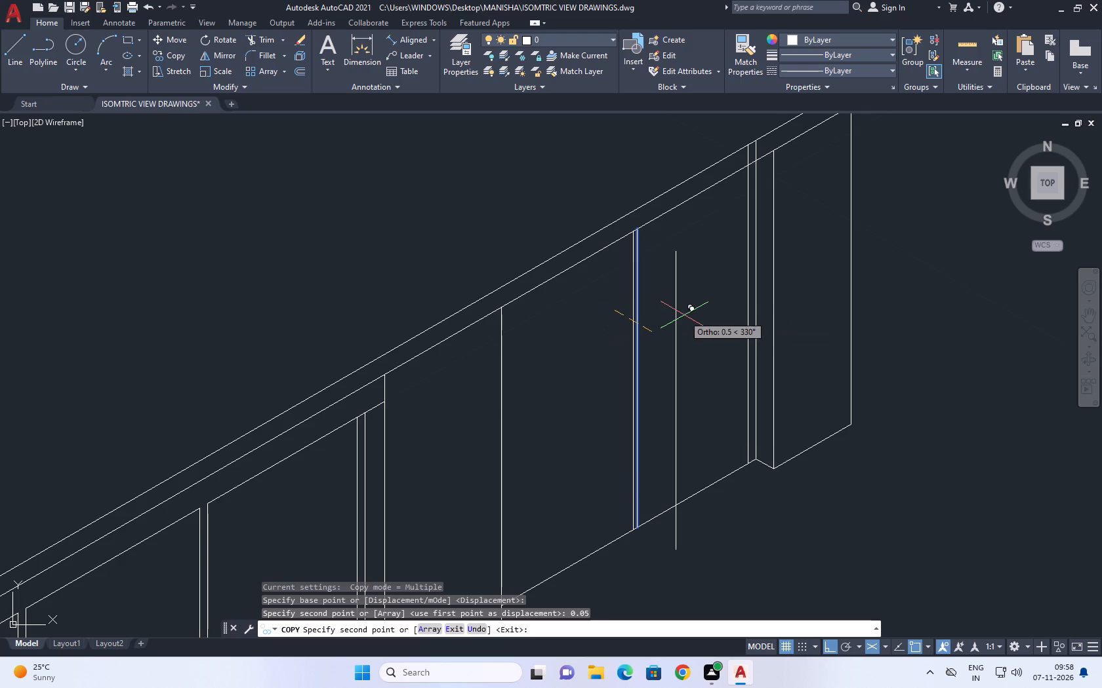
pyautogui.write('0.05')
pyautogui.press('Return')
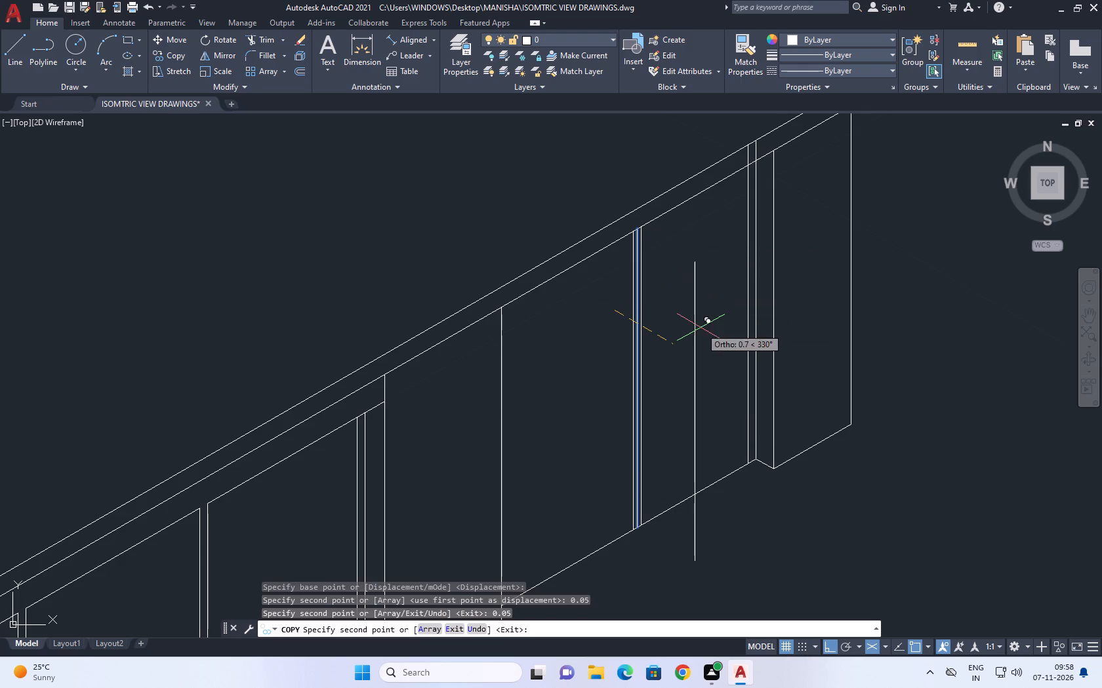
pyautogui.rightClick(701, 328)
pyautogui.click(741, 351)
# Copy the recessed base line 0.1 straight up on the right isoplane as the bottom frame line.
pyautogui.click(687, 501)
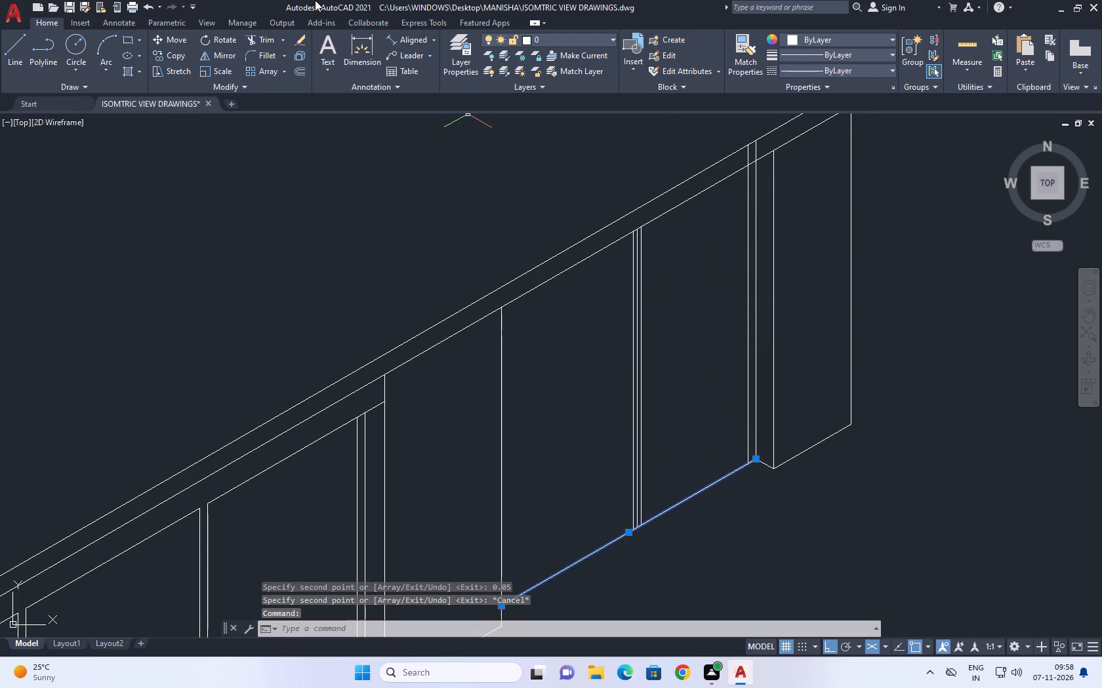
pyautogui.click(177, 60)
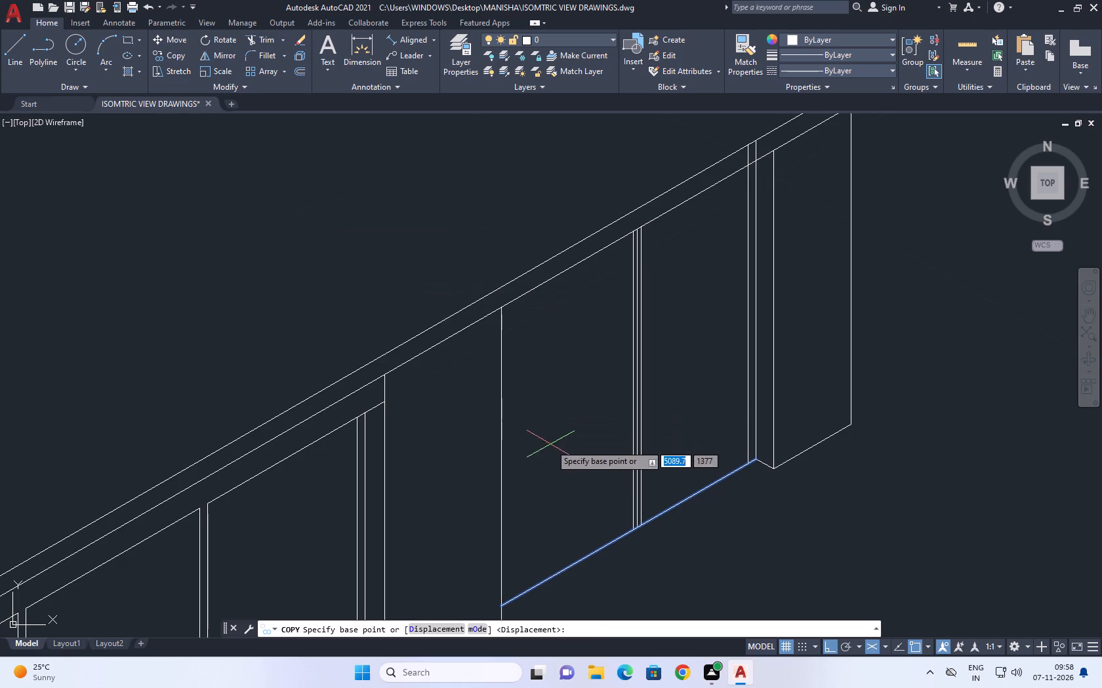
pyautogui.click(552, 449)
pyautogui.press('F5')
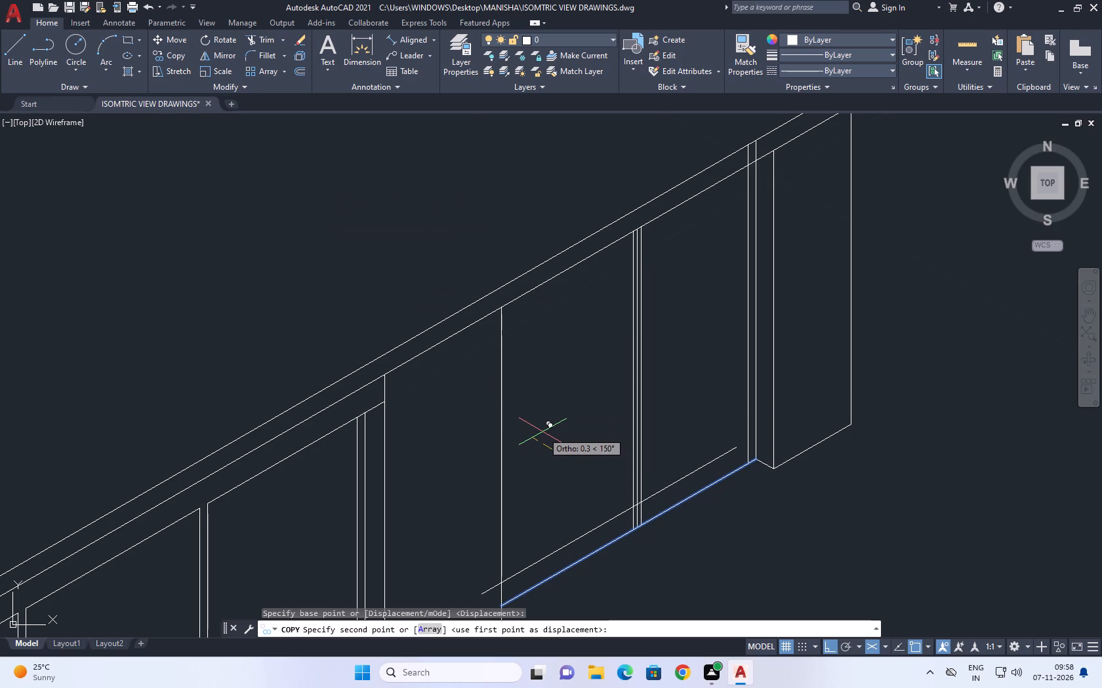
pyautogui.write('0.0')
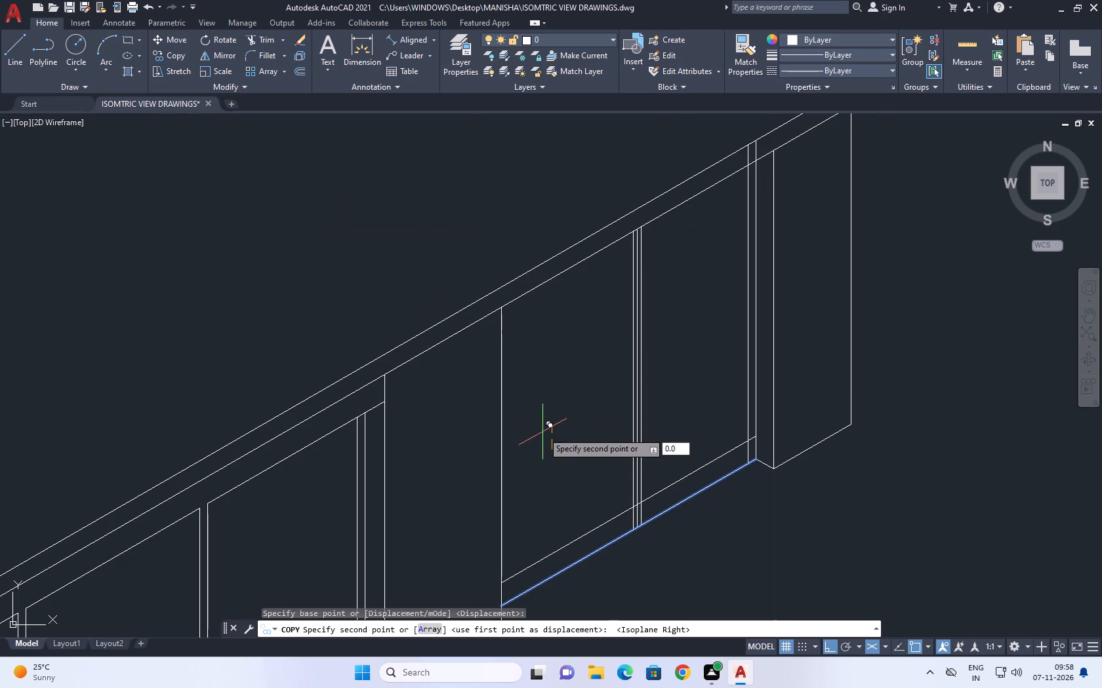
pyautogui.press('BackSpace')
pyautogui.press('1')
pyautogui.press('Return')
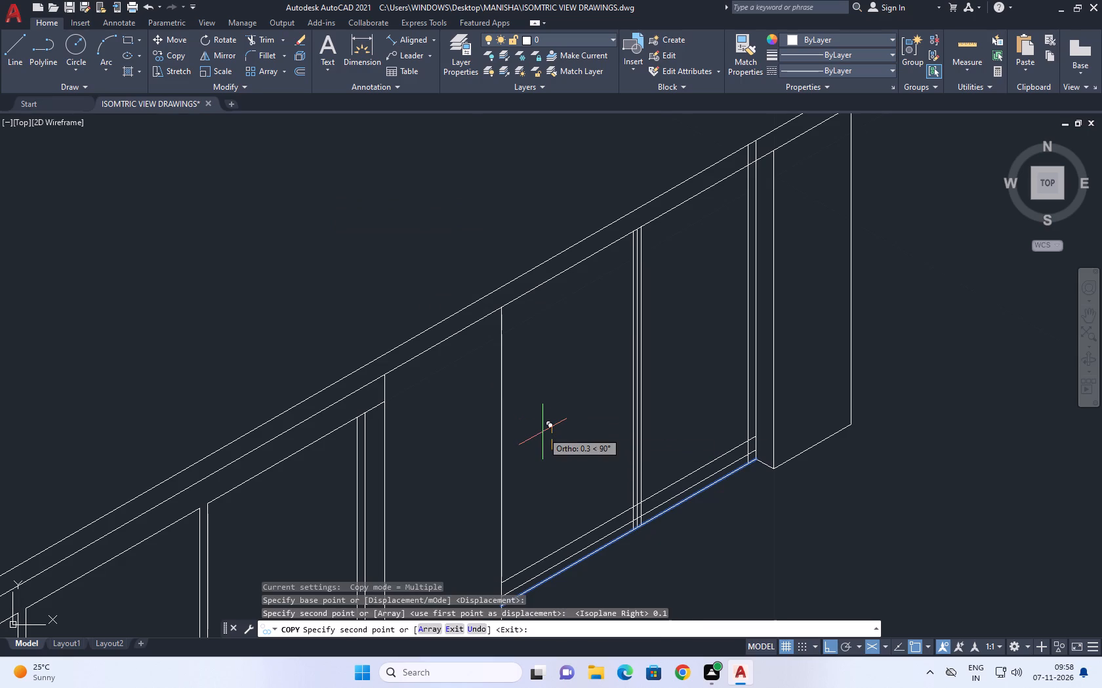
pyautogui.rightClick(581, 337)
pyautogui.click(636, 361)
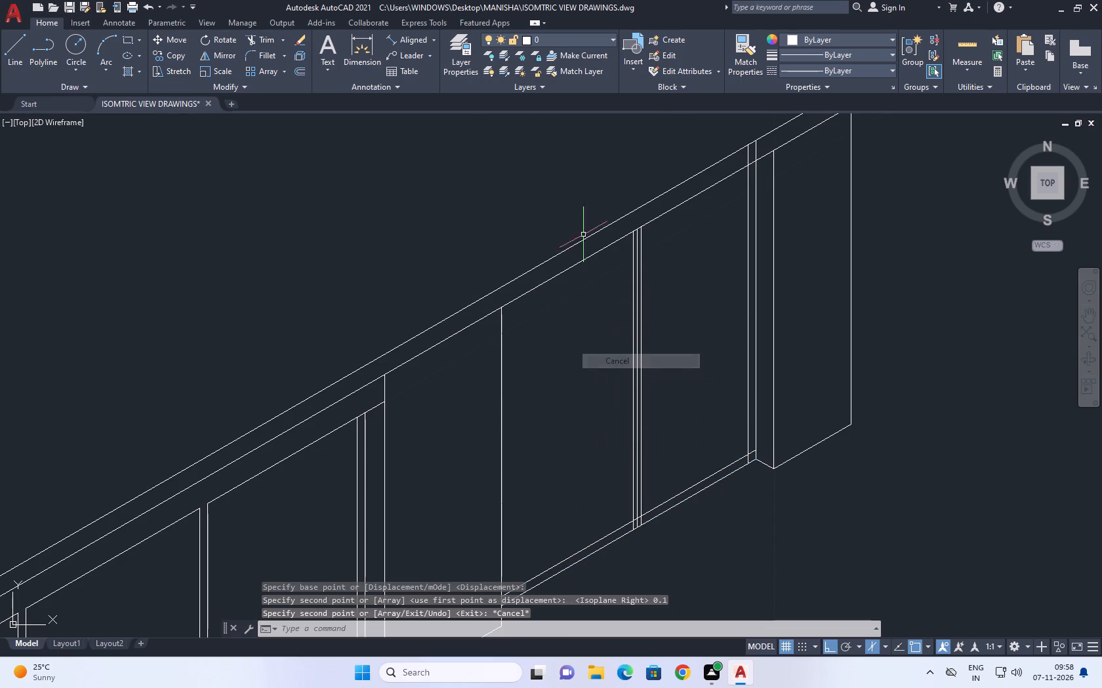
# Trim the crossing frame lines at the foot of the mullion and far-end frame, removing the original middle divider between its copies.
pyautogui.click(271, 37)
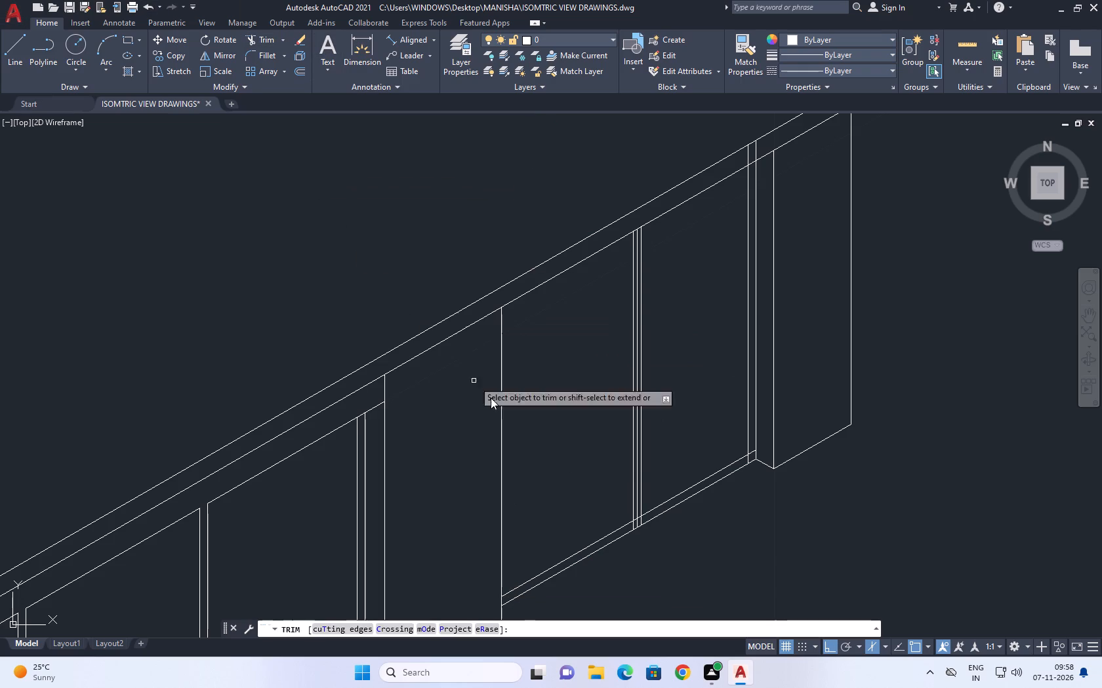
pyautogui.scroll(4, 626, 530)
pyautogui.click(684, 475)
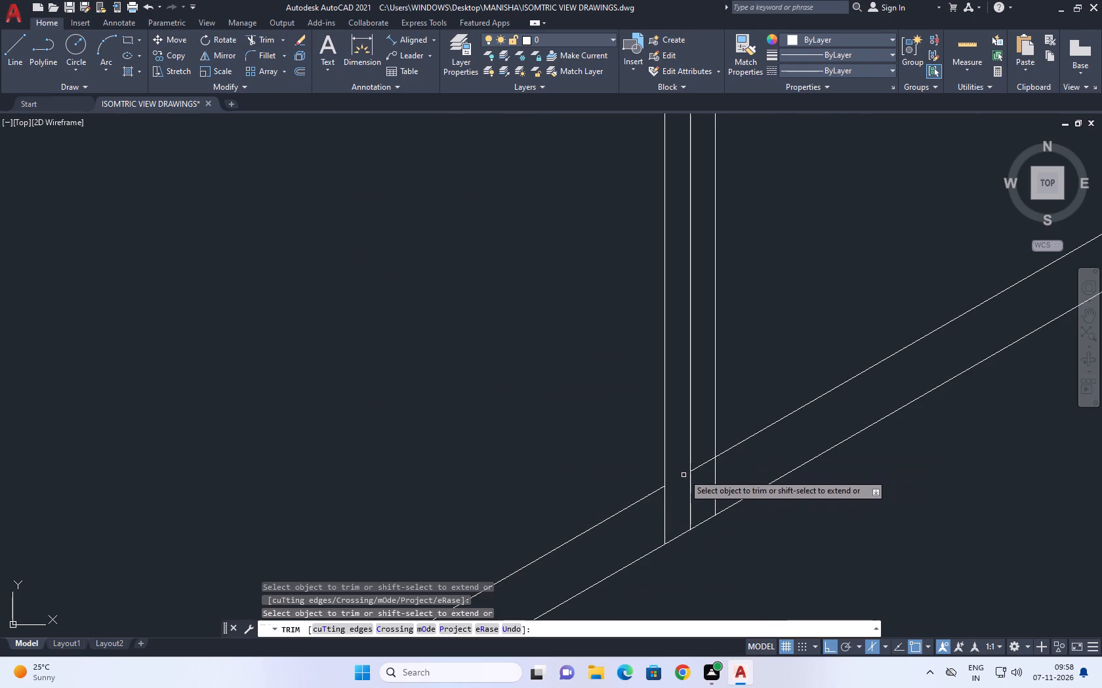
pyautogui.click(671, 506)
pyautogui.click(647, 519)
pyautogui.click(708, 462)
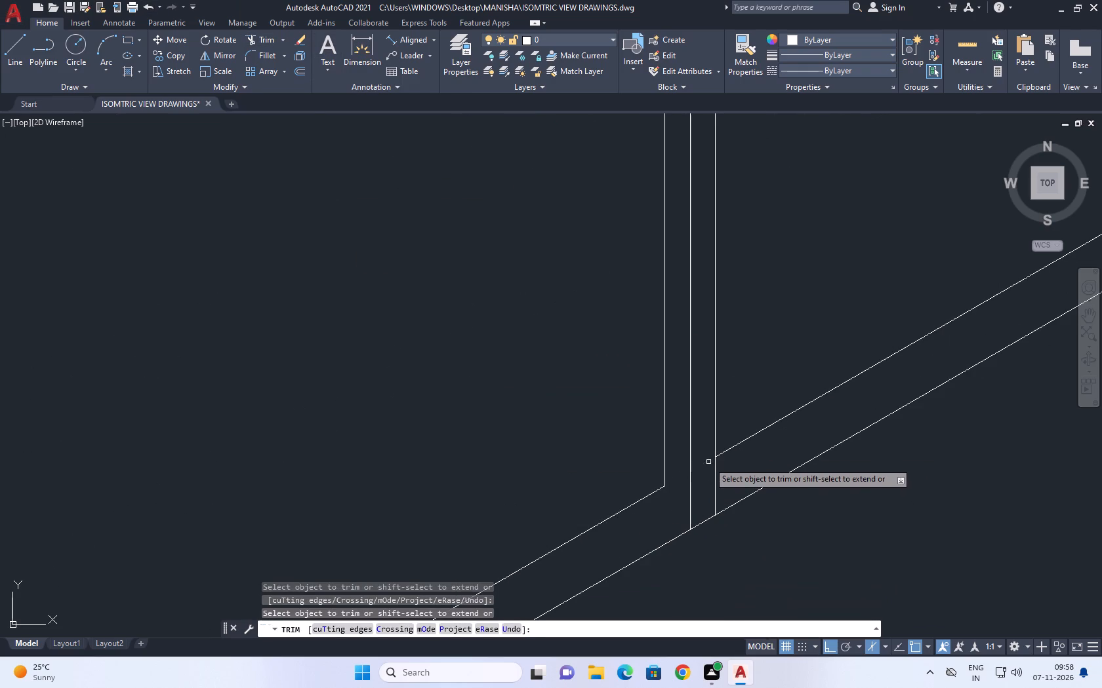
pyautogui.click(718, 470)
pyautogui.click(712, 478)
pyautogui.scroll(-3, 672, 474)
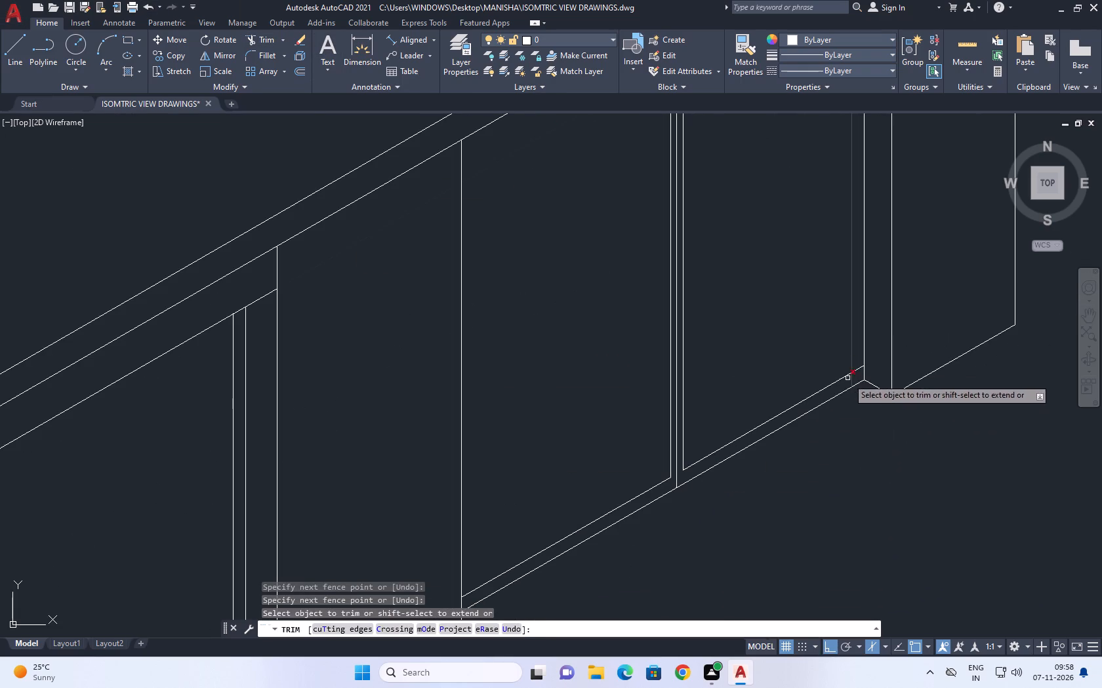
pyautogui.moveTo(819, 414); pyautogui.dragTo(755, 461, button='middle')
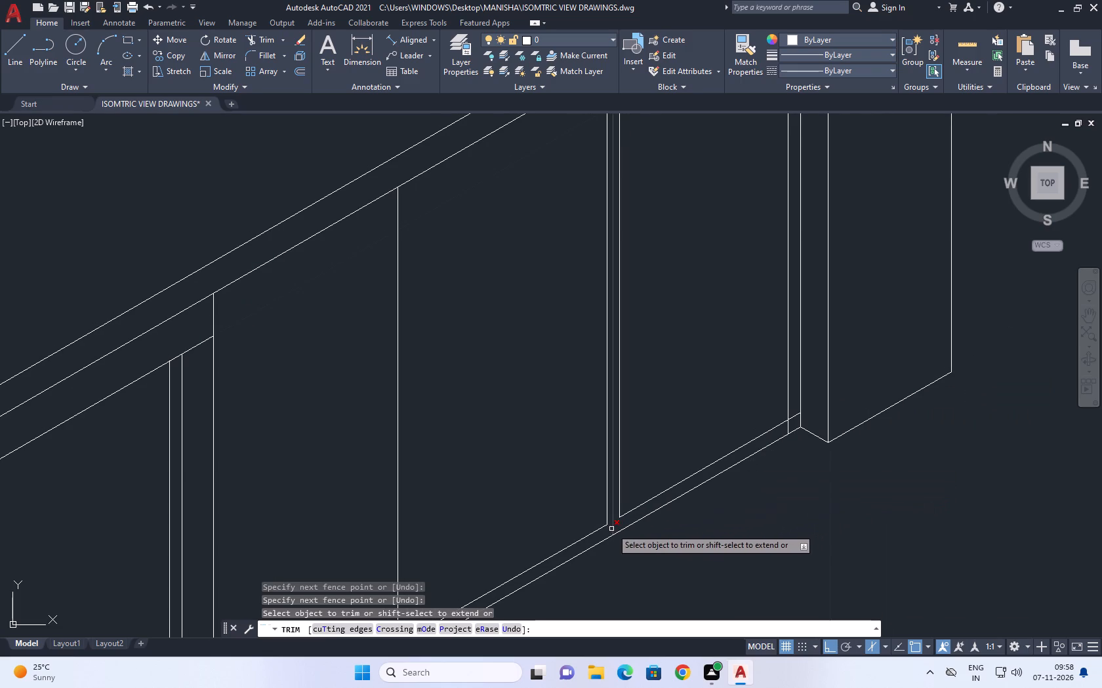
pyautogui.click(611, 527)
pyautogui.scroll(4, 796, 419)
pyautogui.click(788, 383)
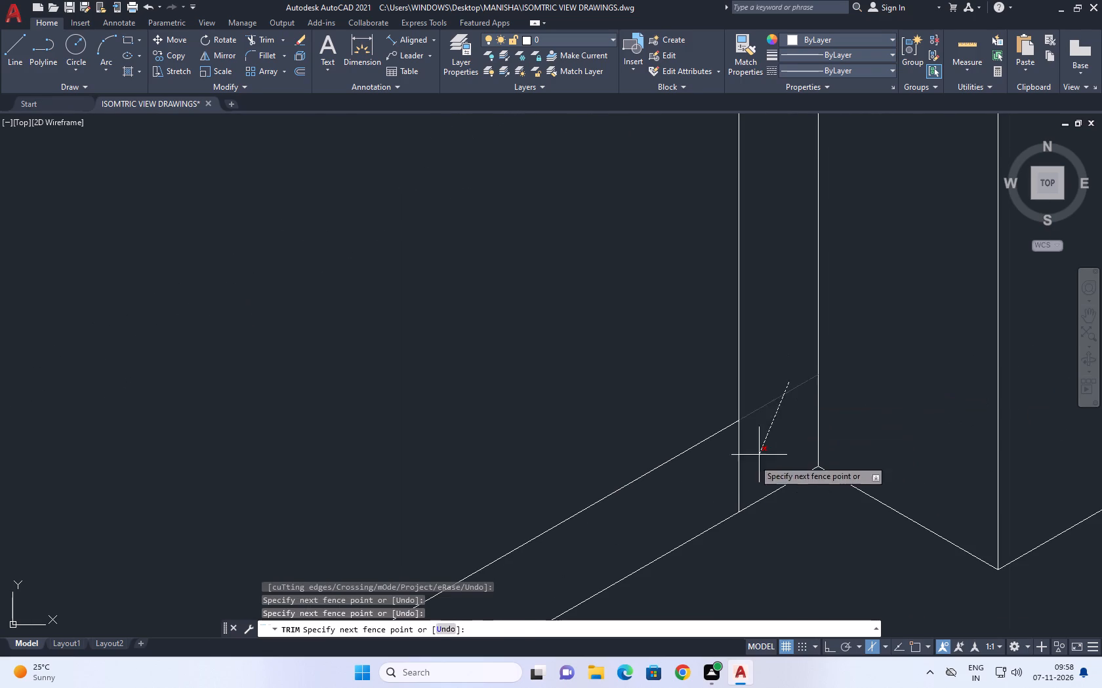
pyautogui.click(722, 474)
# Trim the tops of the far-end frame line and recessed vertical where they cross the band along the wall top.
pyautogui.scroll(-8, 740, 459)
pyautogui.scroll(4, 757, 341)
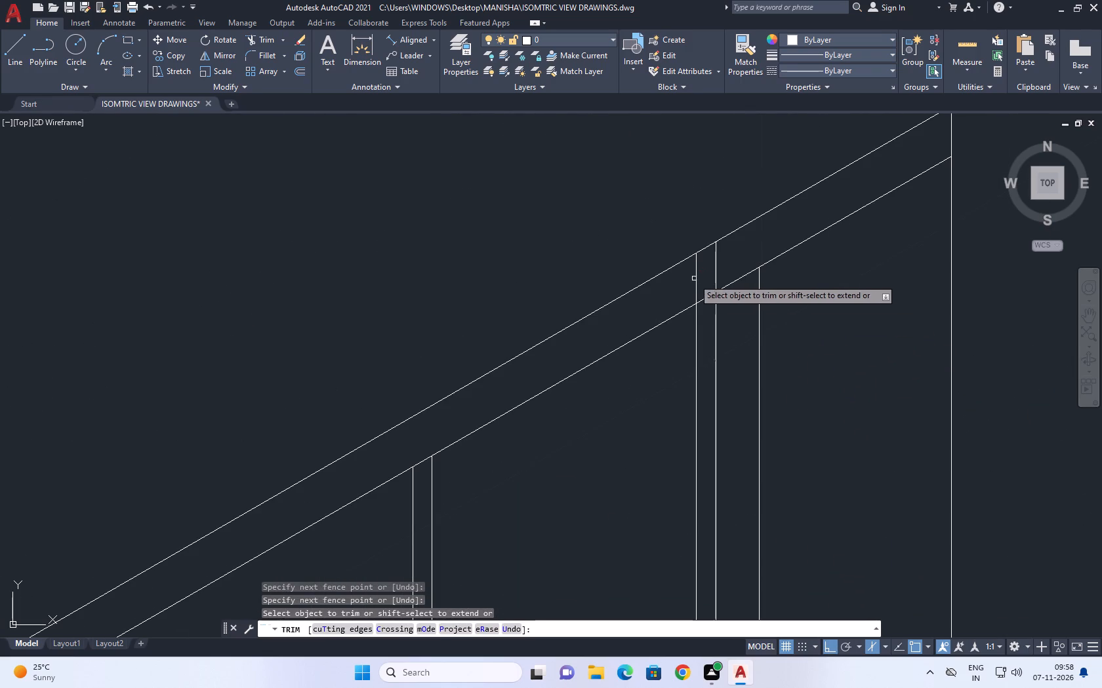
pyautogui.click(684, 291)
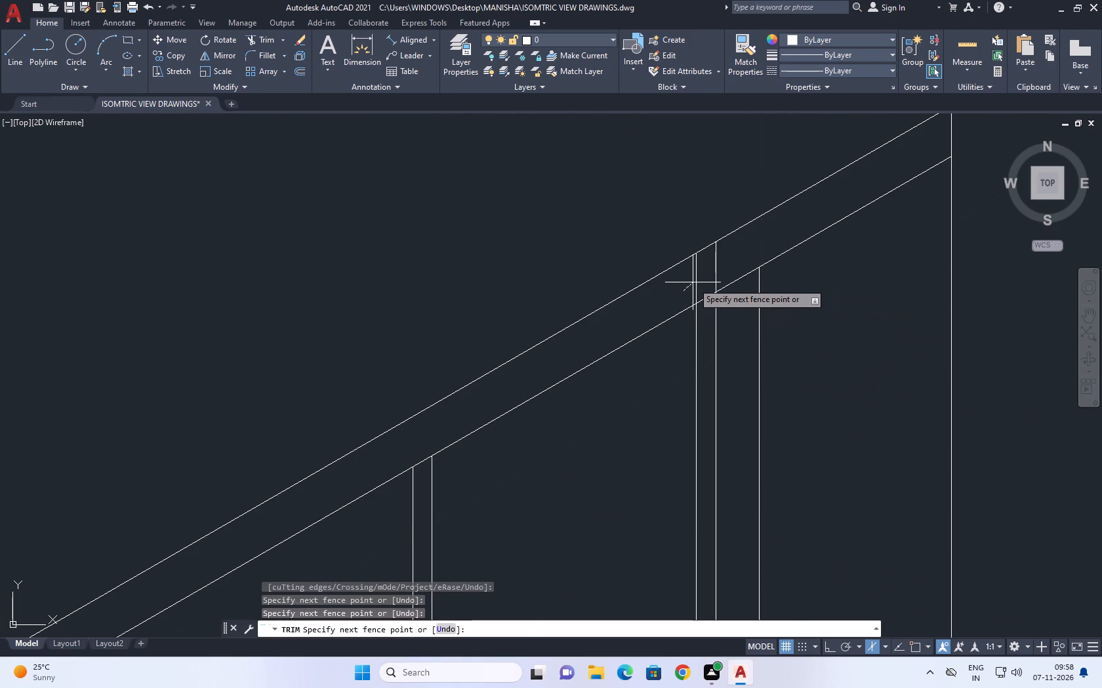
pyautogui.click(693, 282)
pyautogui.click(718, 261)
pyautogui.click(675, 289)
pyautogui.scroll(-1, 746, 272)
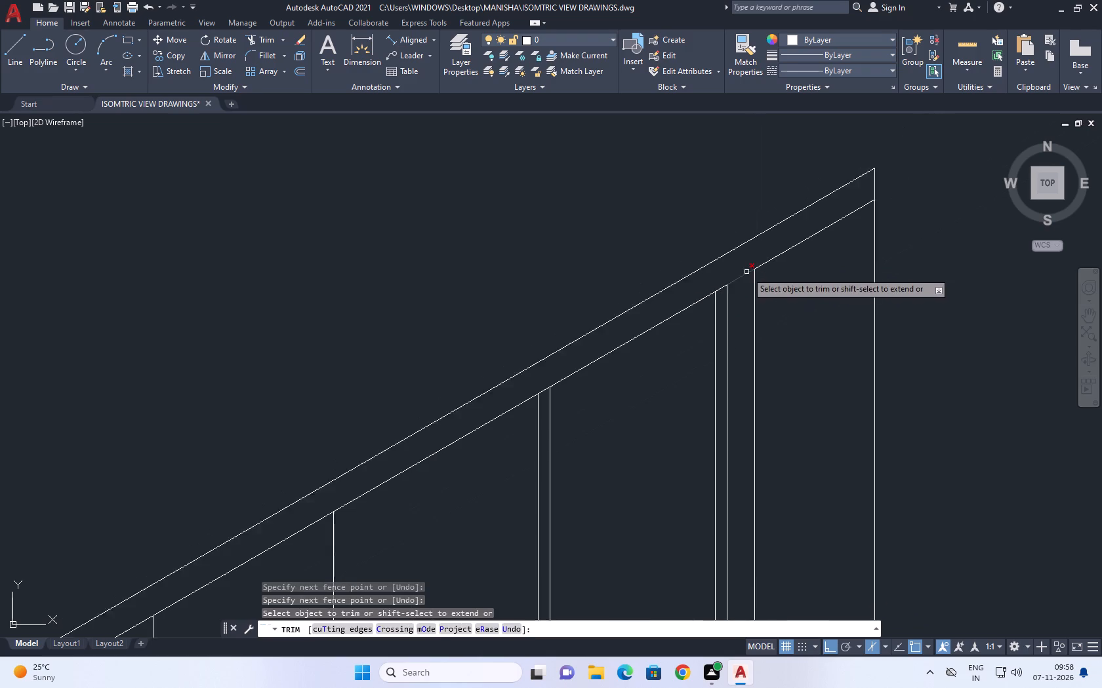
pyautogui.scroll(-2, 746, 272)
pyautogui.moveTo(794, 347); pyautogui.dragTo(740, 347, button='middle')
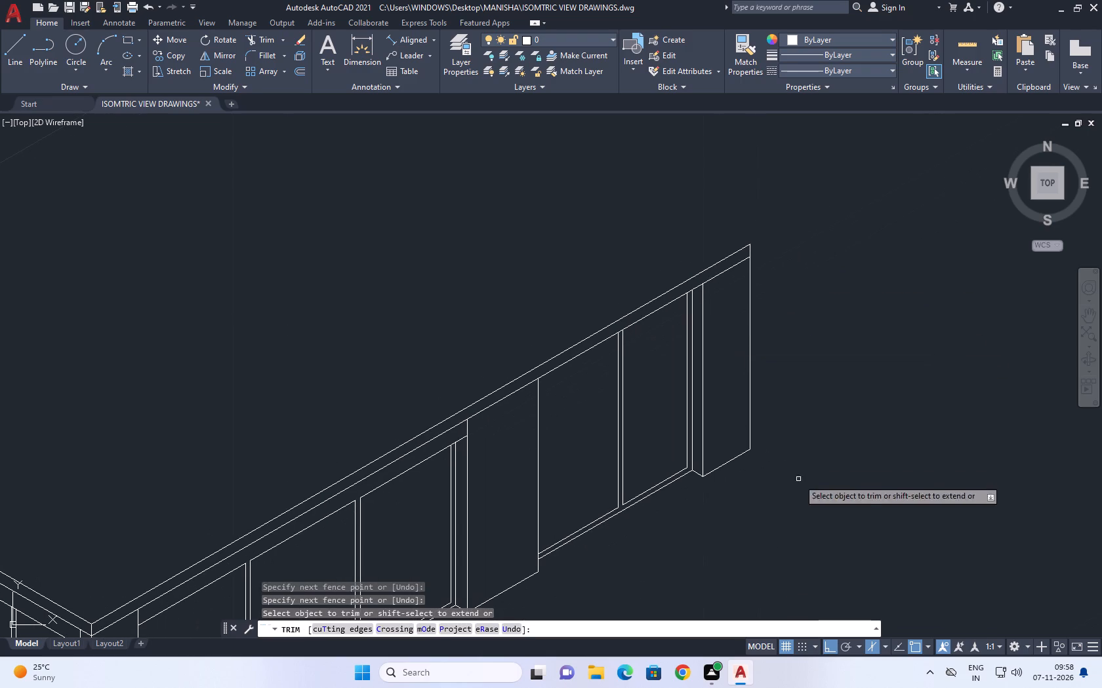
pyautogui.rightClick(819, 324)
pyautogui.click(850, 347)
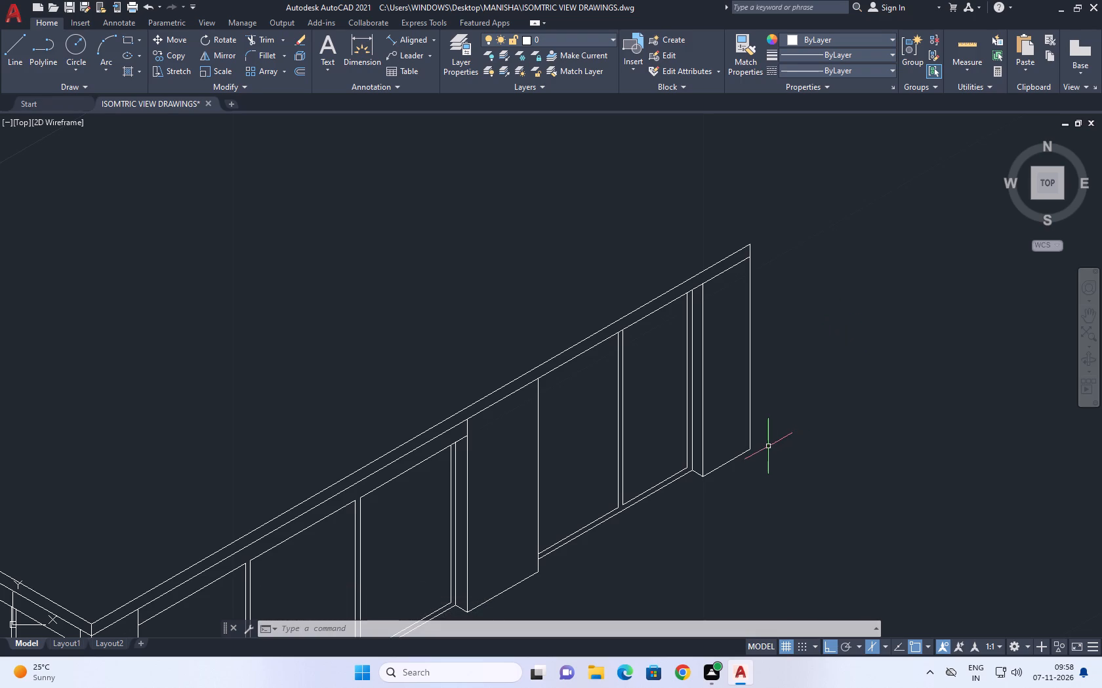
# Save the drawing as ISOMTRIC VIEW DRAWINGS, replacing the existing file.
pyautogui.moveTo(651, 357); pyautogui.dragTo(663, 402, button='middle')
pyautogui.scroll(-2, 664, 400)
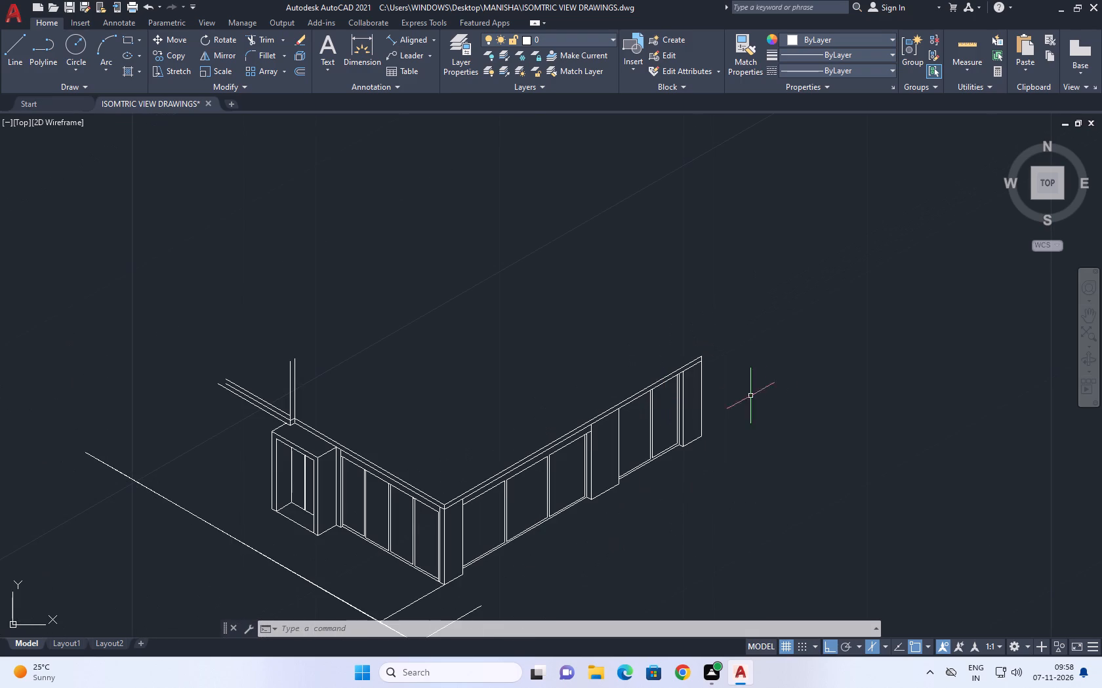
pyautogui.moveTo(478, 451); pyautogui.dragTo(505, 421, button='middle')
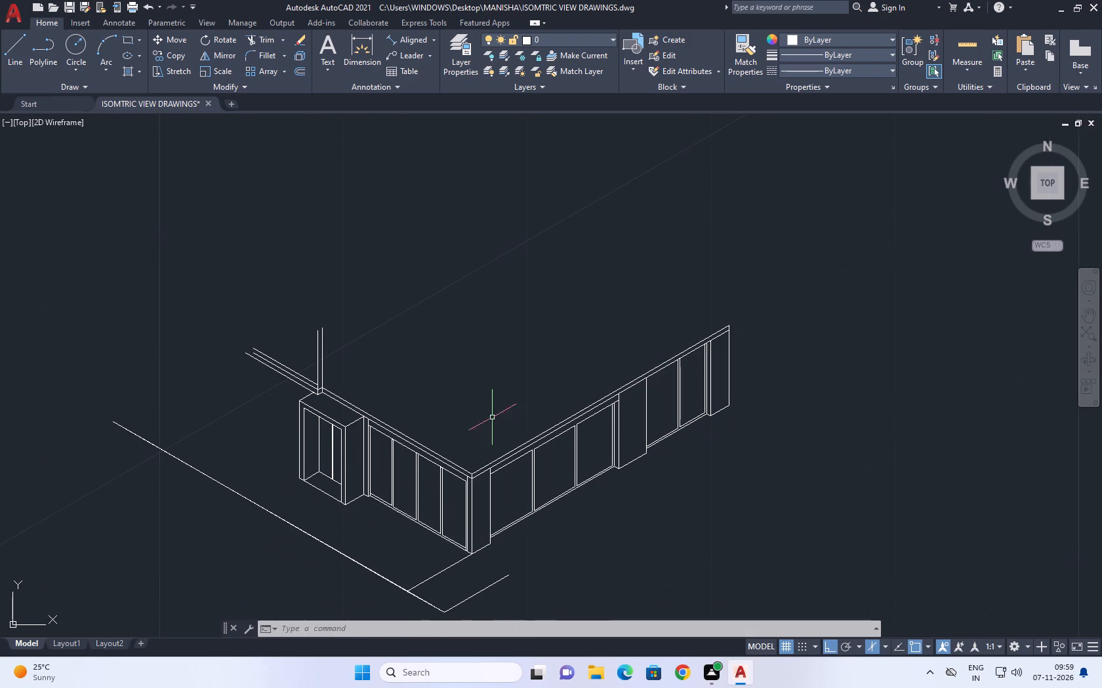
pyautogui.moveTo(211, 410); pyautogui.dragTo(551, 396, button='middle')
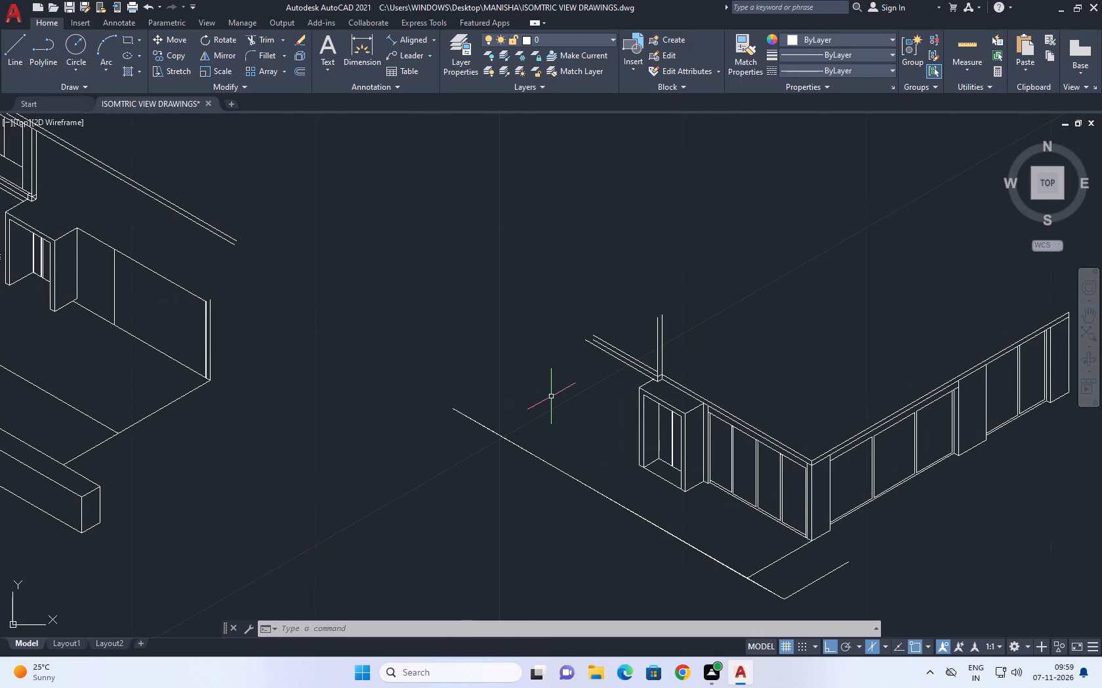
pyautogui.moveTo(317, 258); pyautogui.dragTo(318, 288, button='middle')
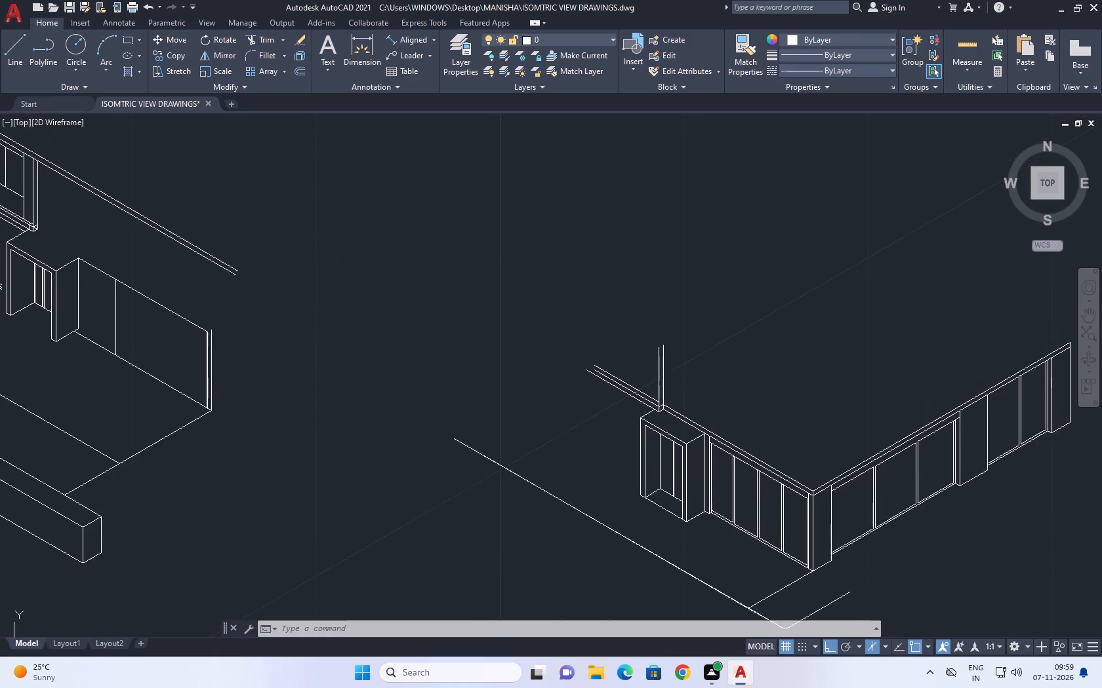
pyautogui.moveTo(318, 288); pyautogui.dragTo(321, 303, button='middle')
pyautogui.click(8, 12)
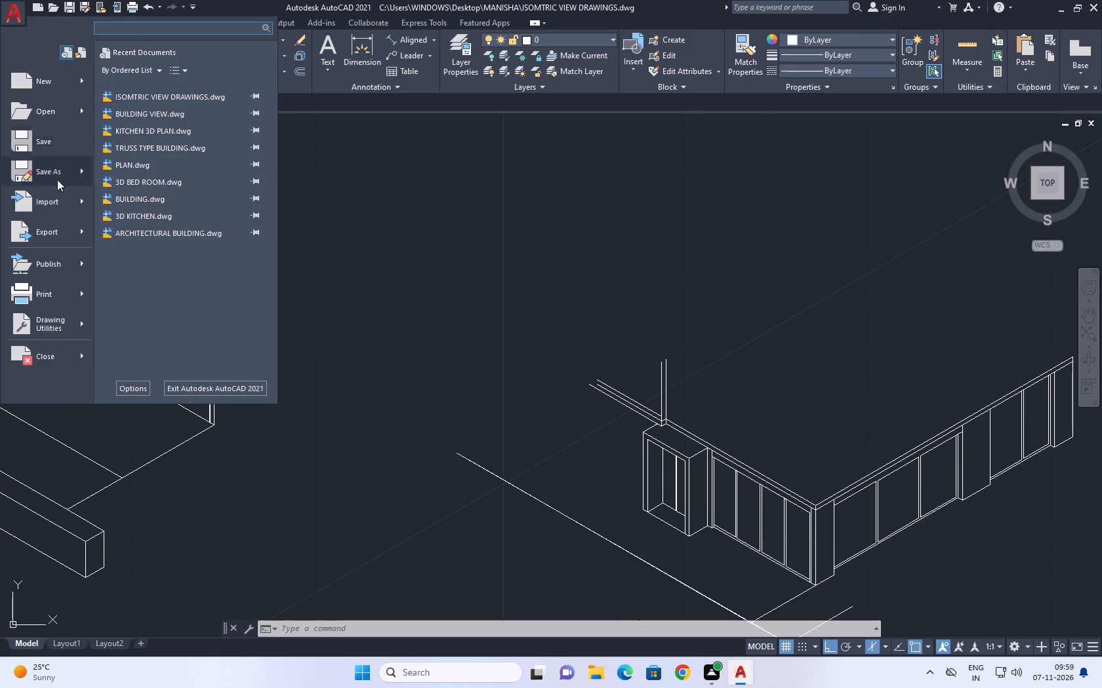
pyautogui.click(57, 176)
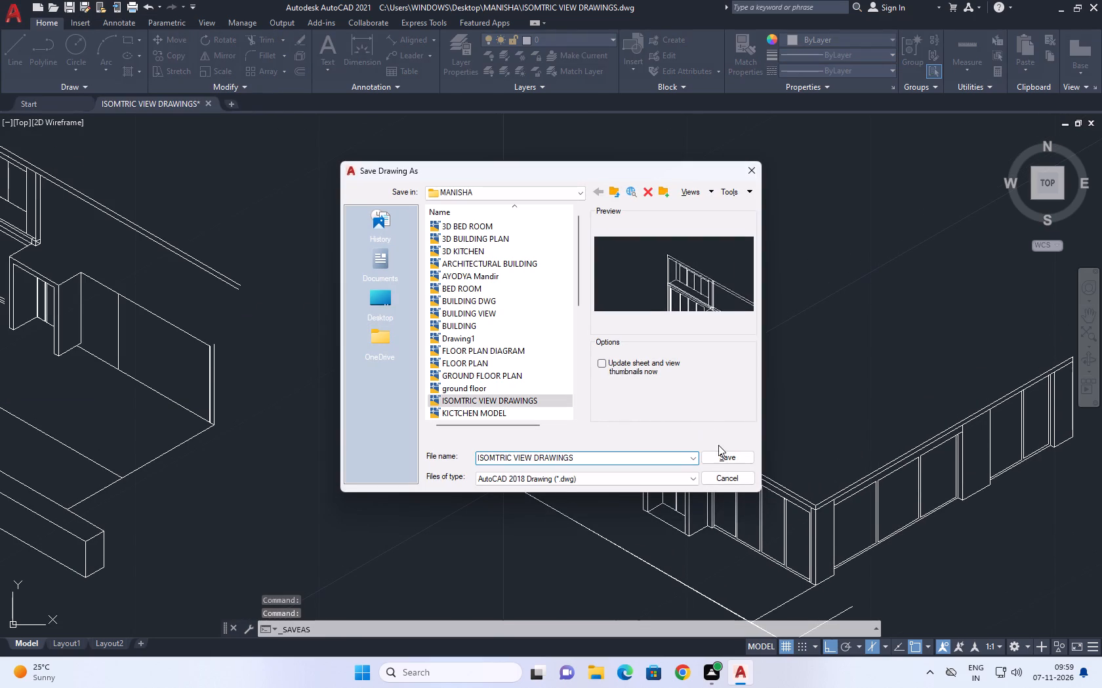
pyautogui.click(726, 451)
pyautogui.click(541, 365)
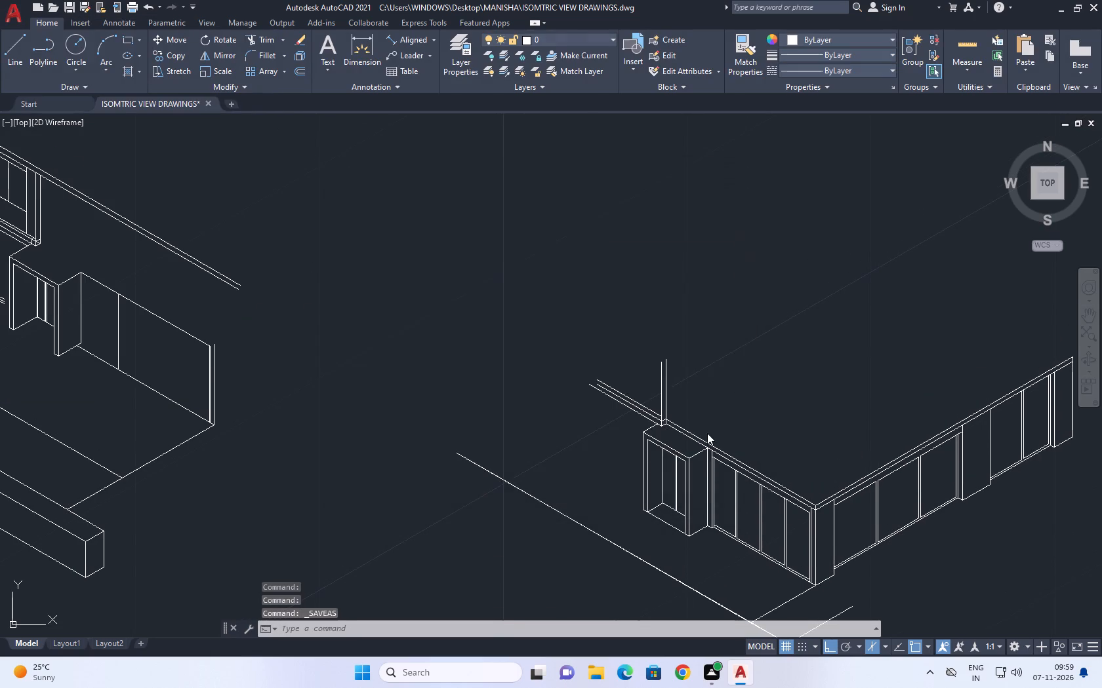
# Copy the top edge of the left-hand glazed wall 3.5 straight up.
pyautogui.moveTo(741, 419); pyautogui.dragTo(690, 428, button='middle')
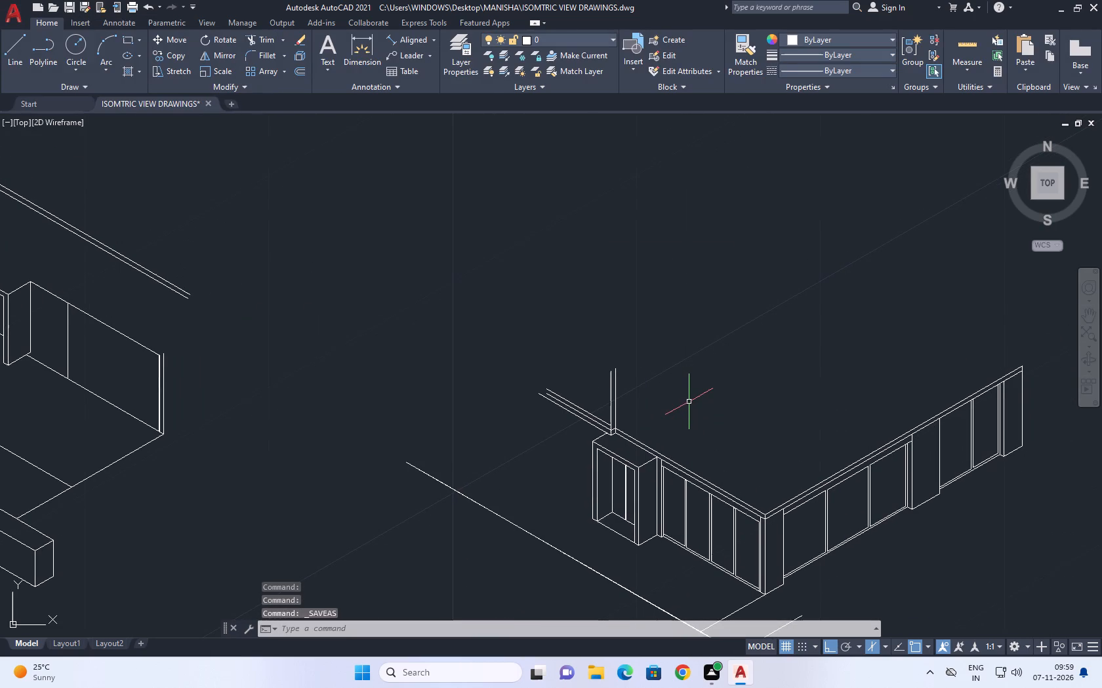
pyautogui.moveTo(748, 514); pyautogui.dragTo(689, 493, button='middle')
pyautogui.scroll(1, 687, 491)
pyautogui.click(690, 478)
pyautogui.click(695, 433)
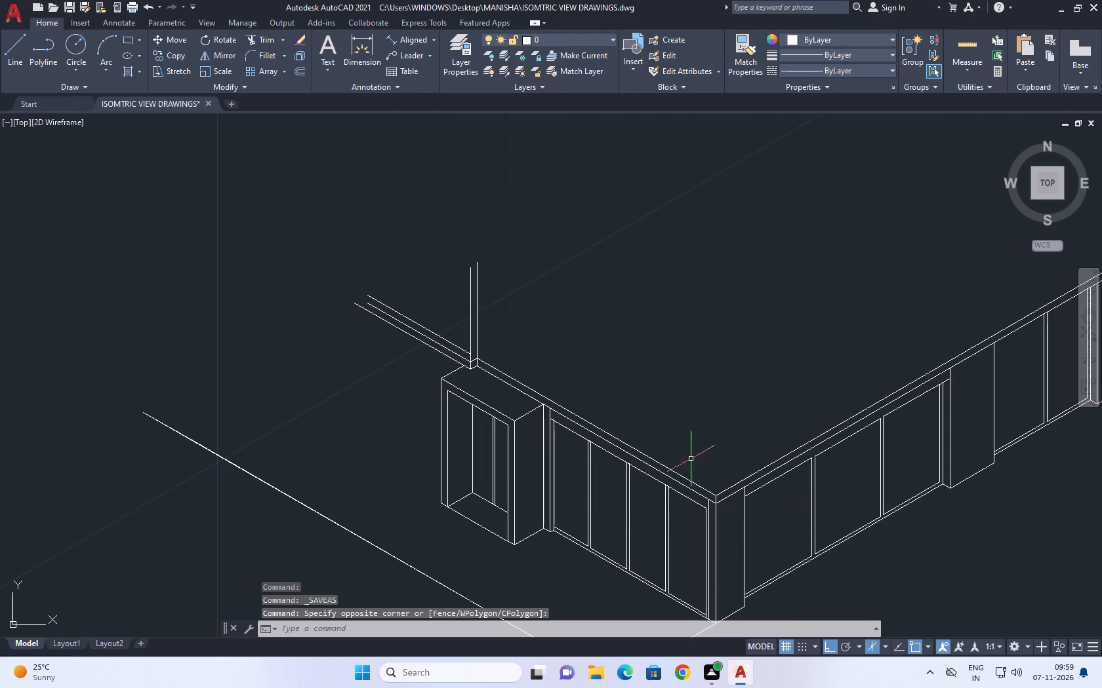
pyautogui.click(684, 476)
pyautogui.moveTo(668, 426); pyautogui.dragTo(669, 434, button='middle')
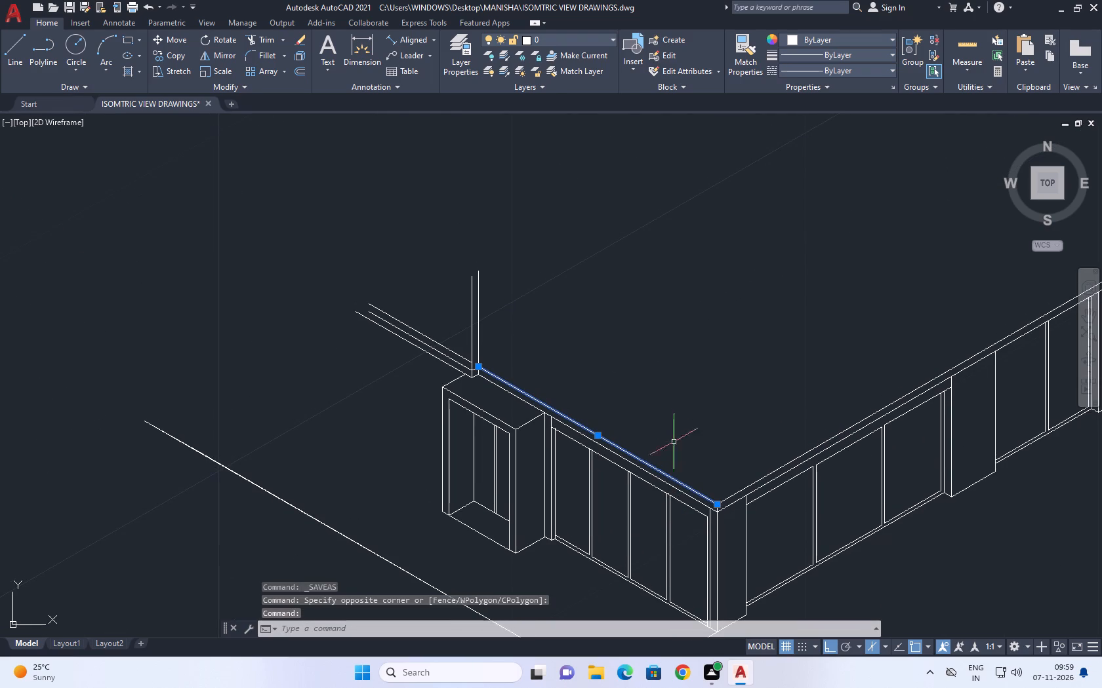
pyautogui.scroll(1, 619, 447)
pyautogui.moveTo(890, 477); pyautogui.dragTo(857, 477, button='middle')
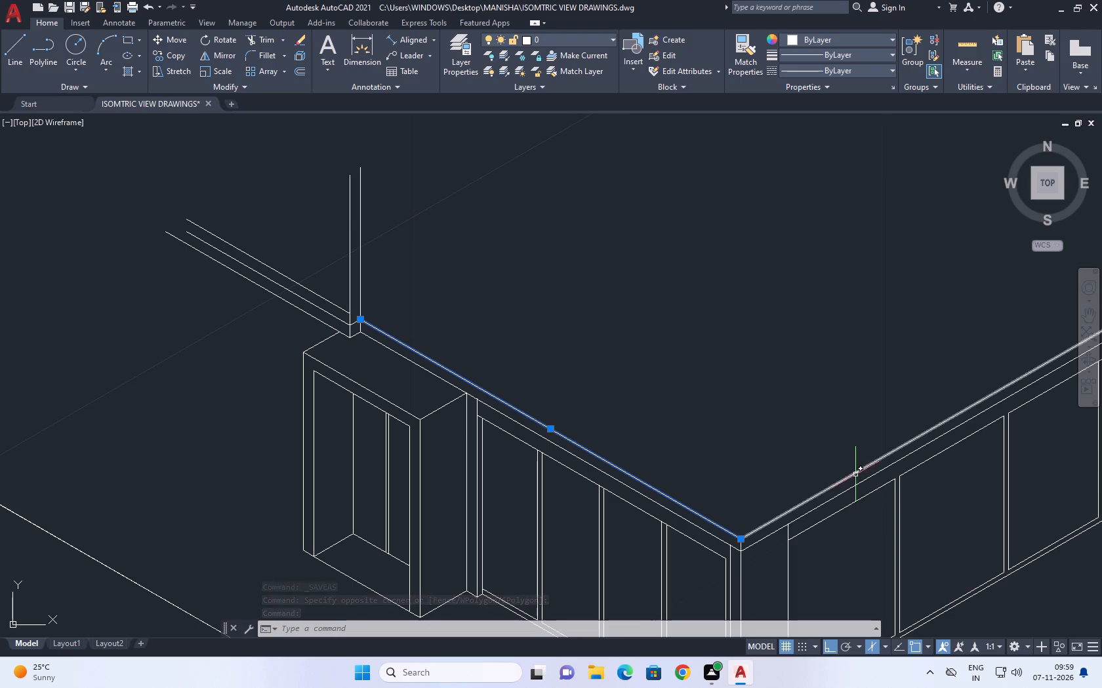
pyautogui.write('CO')
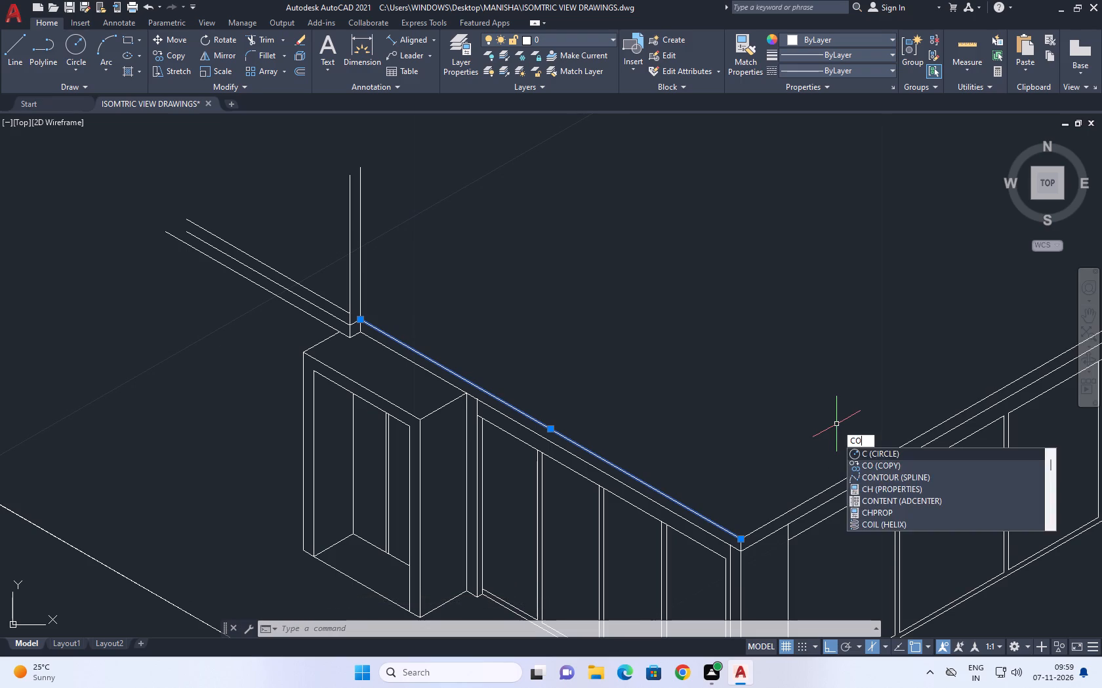
pyautogui.press('space')
pyautogui.click(795, 459)
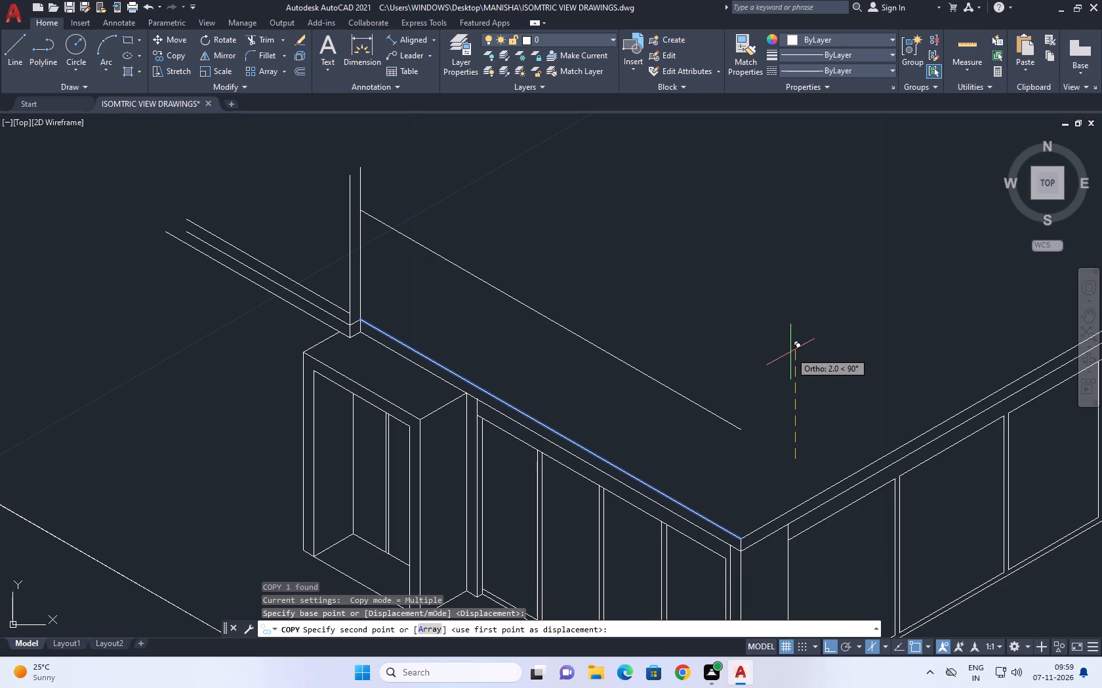
pyautogui.write('3.5')
pyautogui.press('Return')
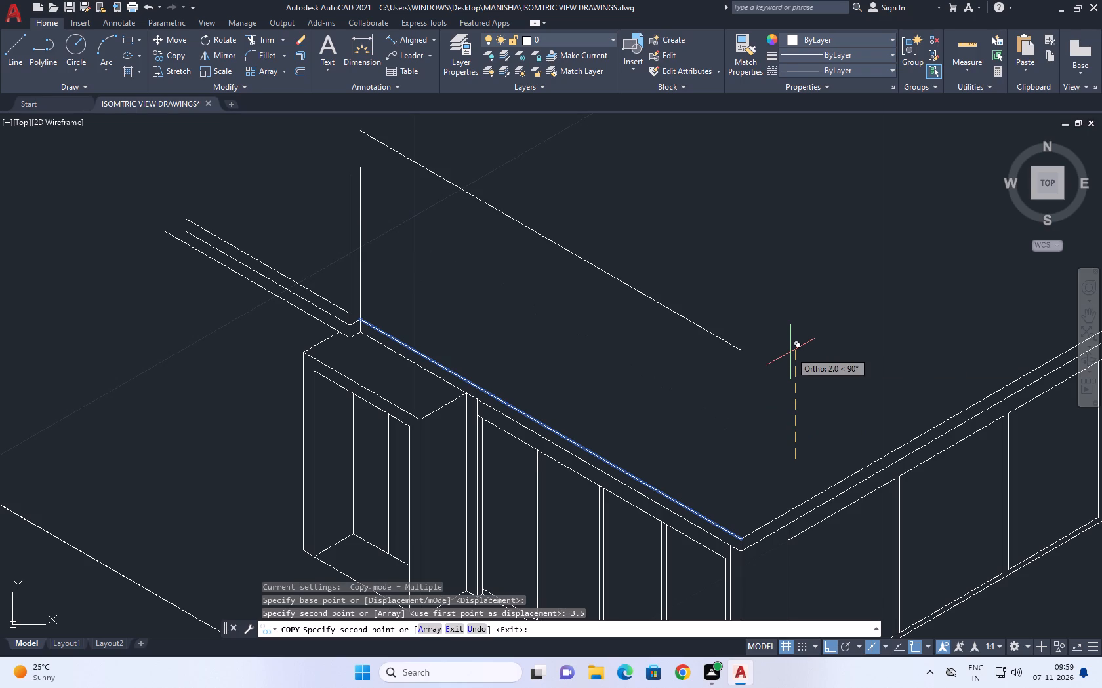
pyautogui.rightClick(790, 352)
pyautogui.click(851, 381)
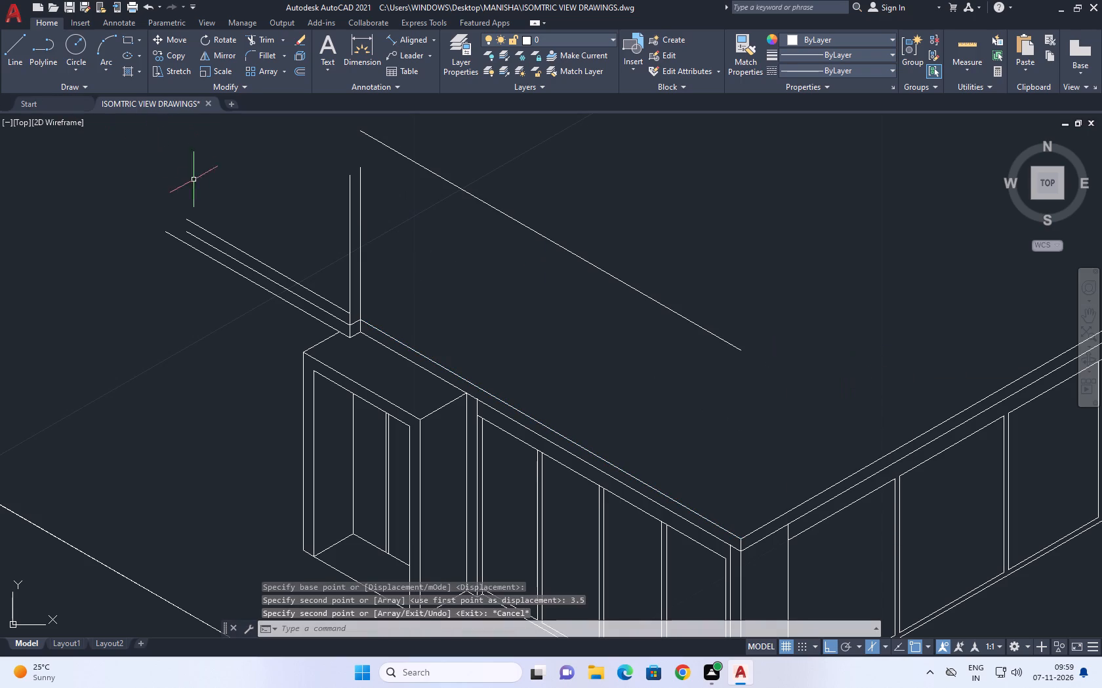
# Extend the inner vertical line above the projecting entrance up to the raised copy of the wall-top edge.
pyautogui.moveTo(196, 183); pyautogui.dragTo(218, 235, button='middle')
pyautogui.moveTo(203, 161); pyautogui.dragTo(237, 225, button='middle')
pyautogui.write('EX')
pyautogui.press('space')
pyautogui.click(394, 324)
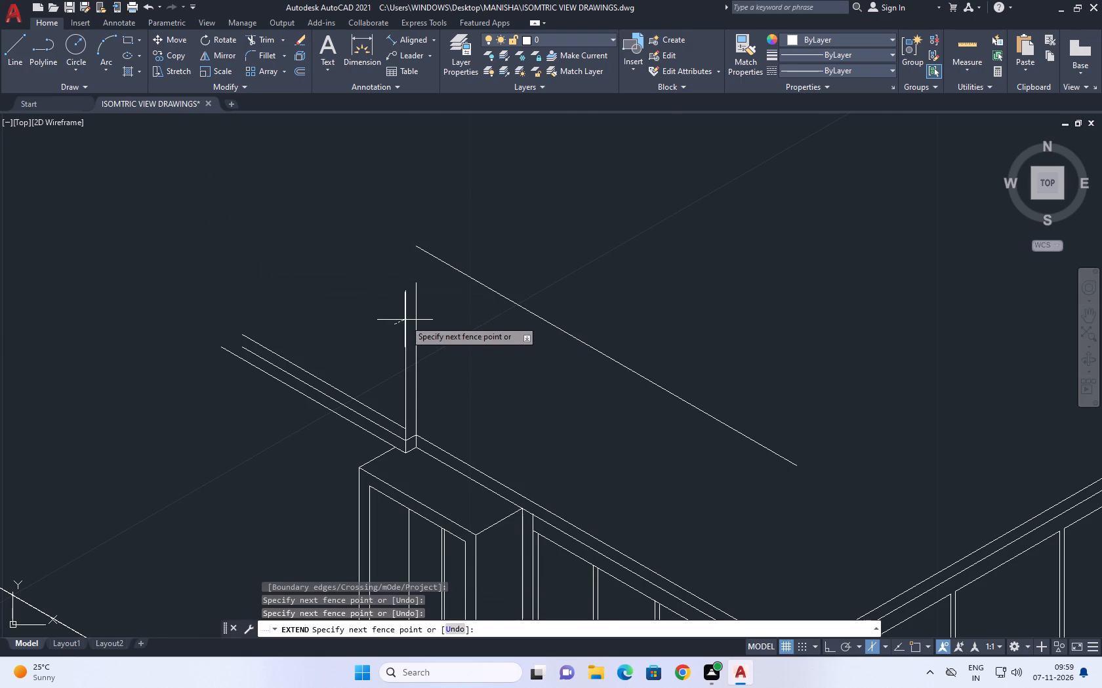
pyautogui.click(426, 317)
pyautogui.rightClick(434, 307)
pyautogui.click(481, 329)
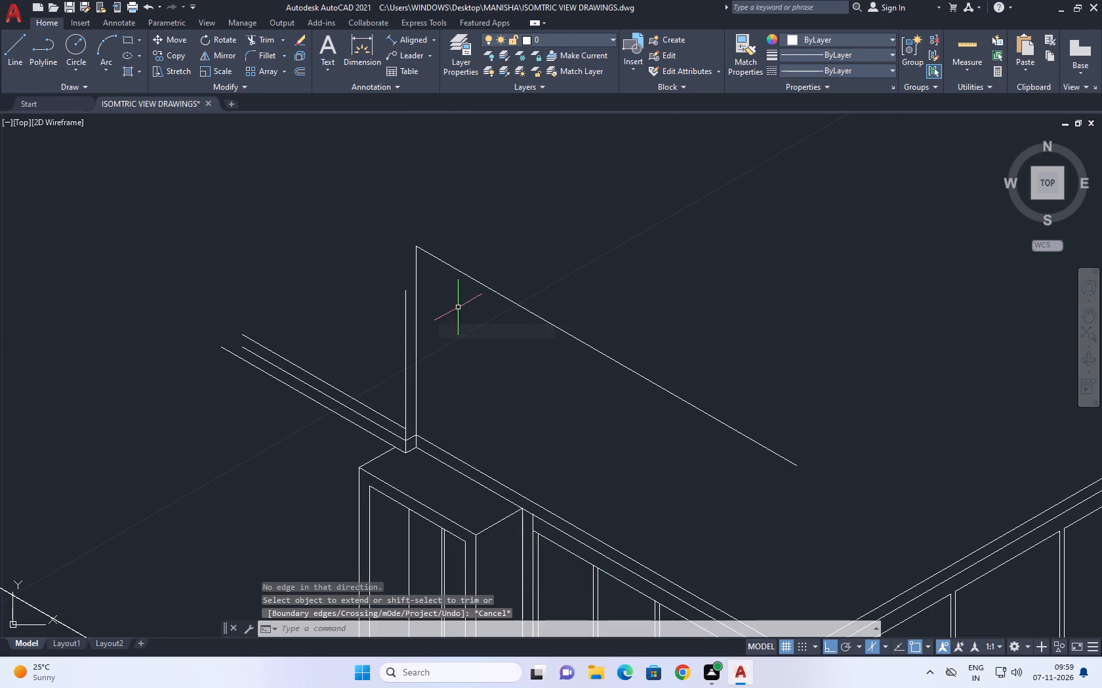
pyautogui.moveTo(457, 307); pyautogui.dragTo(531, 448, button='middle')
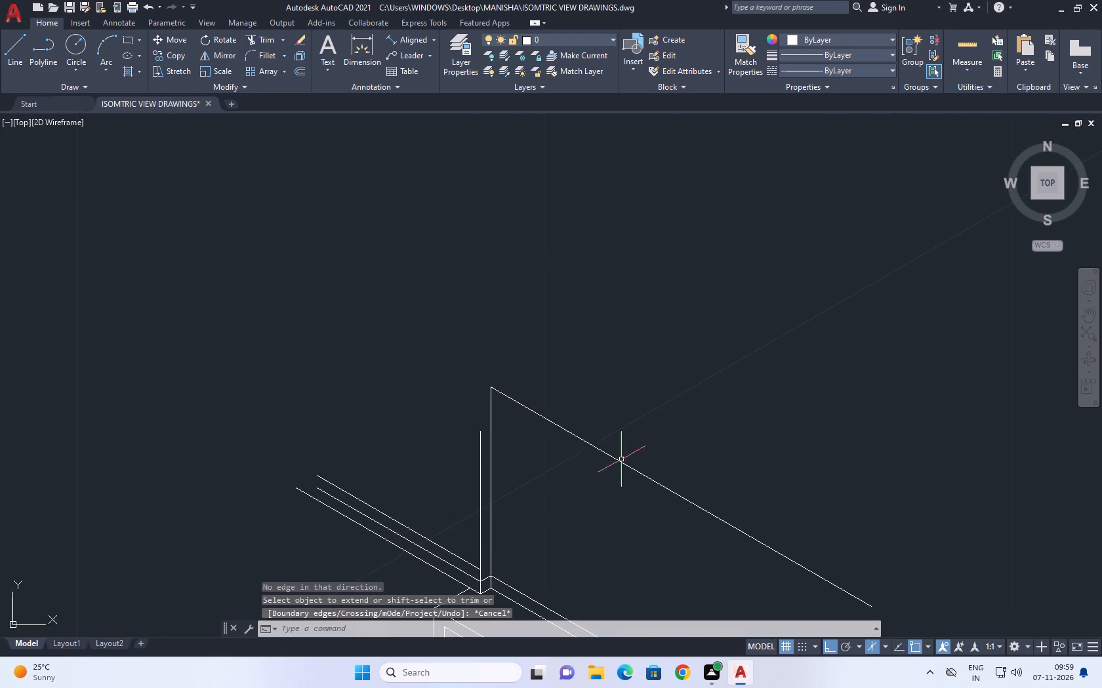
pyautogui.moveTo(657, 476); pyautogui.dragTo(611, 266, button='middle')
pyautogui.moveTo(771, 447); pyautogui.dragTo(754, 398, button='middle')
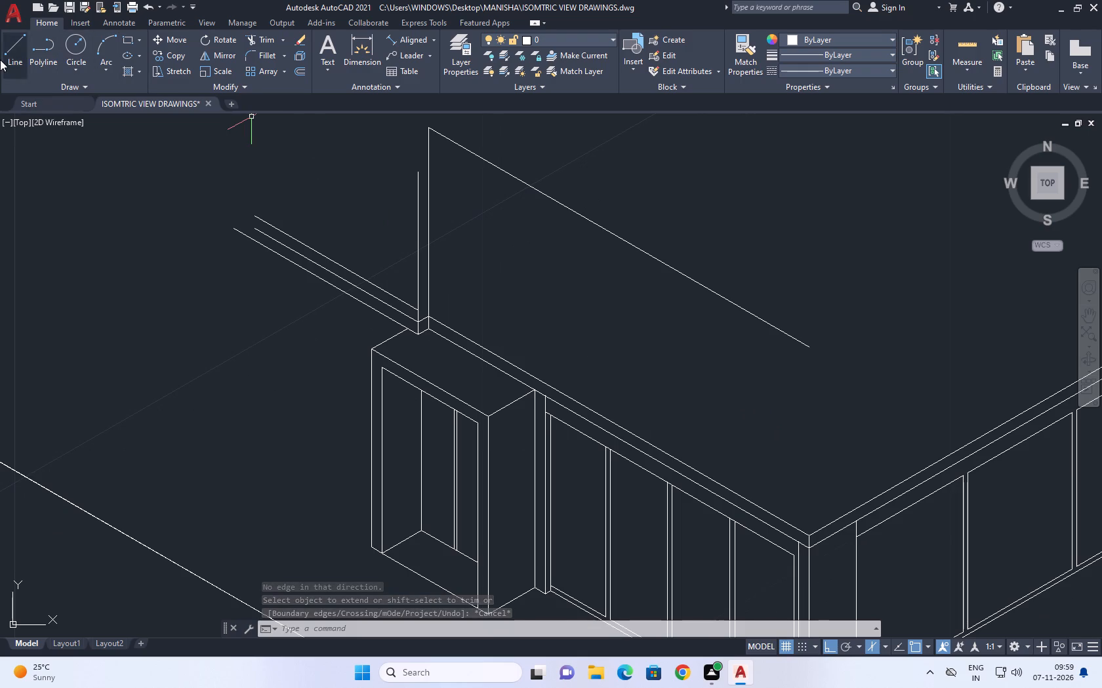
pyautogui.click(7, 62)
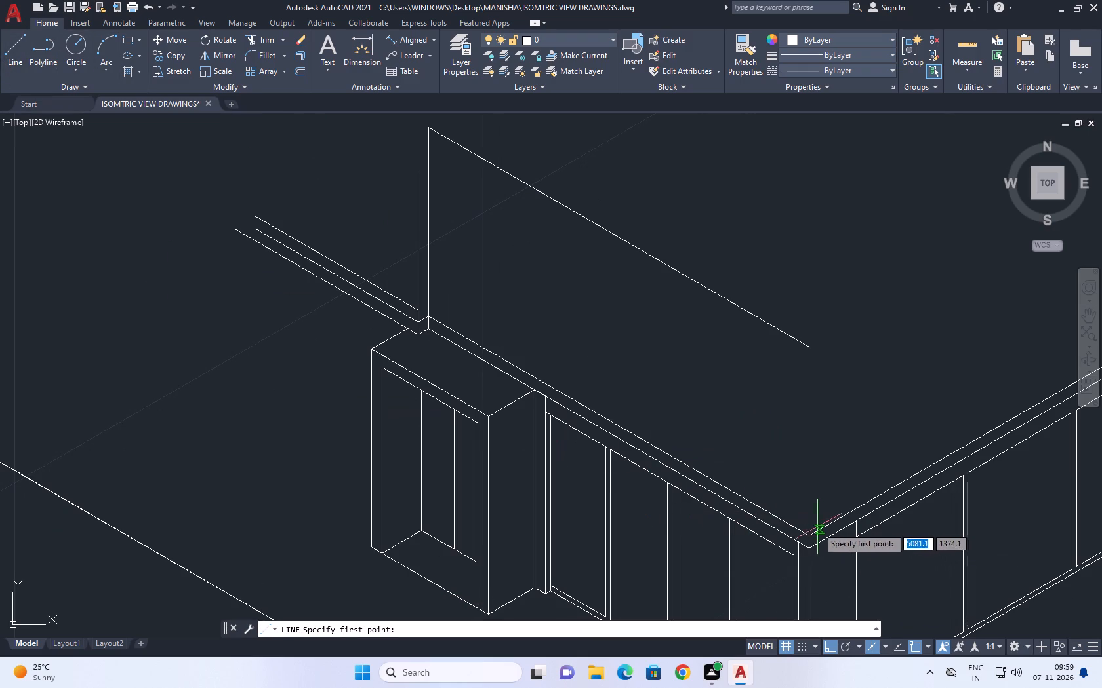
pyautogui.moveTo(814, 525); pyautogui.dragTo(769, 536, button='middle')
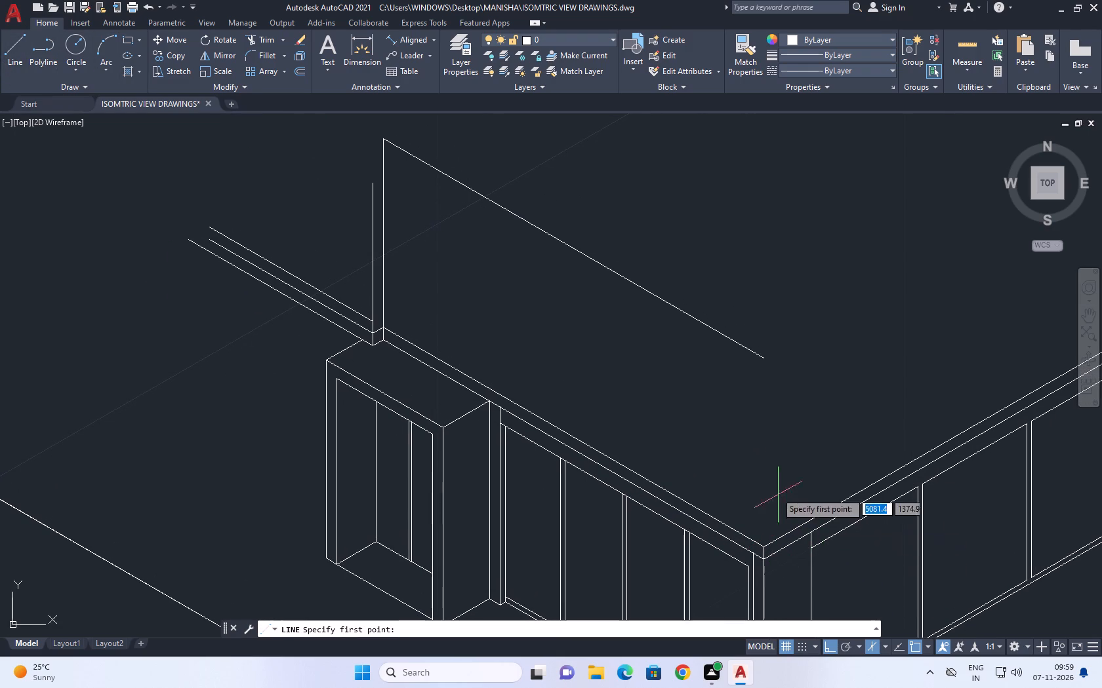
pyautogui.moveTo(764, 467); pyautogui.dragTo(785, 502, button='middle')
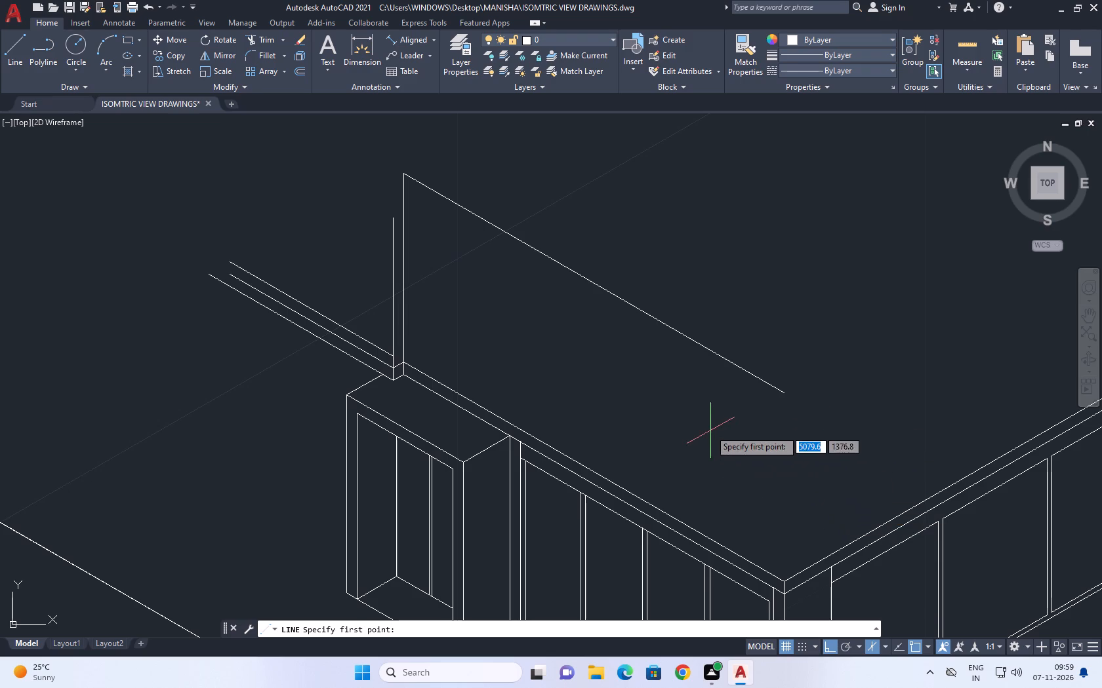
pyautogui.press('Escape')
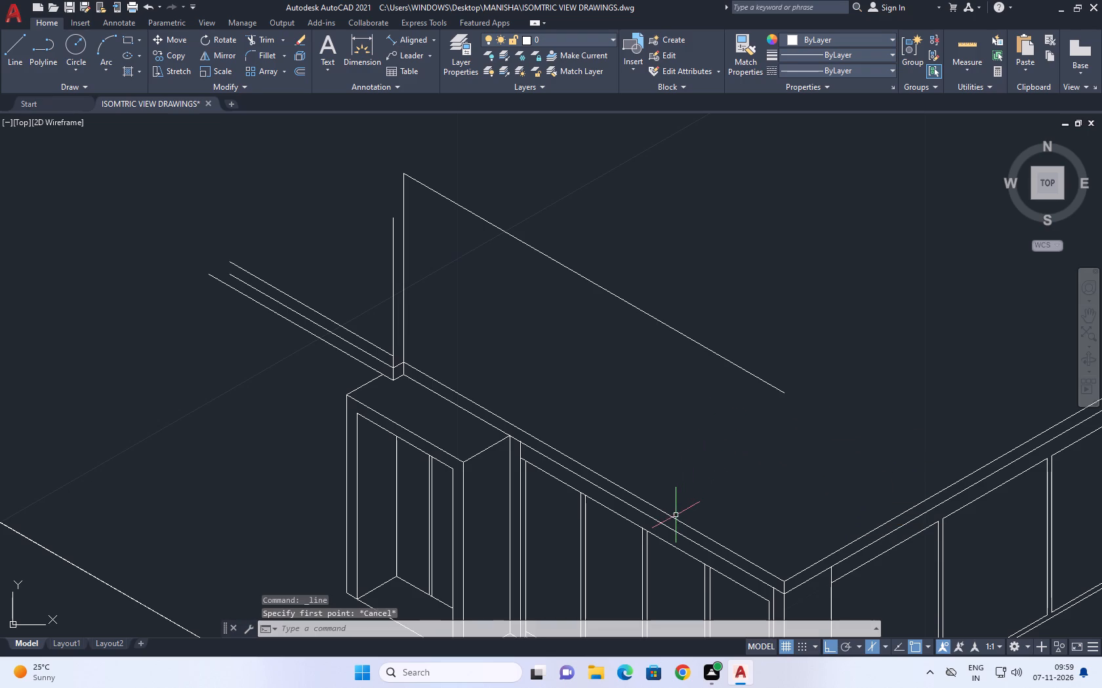
# Copy the left-hand wall's top edge 0.113 inward along the 30° isometric direction.
pyautogui.click(674, 516)
pyautogui.moveTo(666, 461); pyautogui.dragTo(664, 487, button='middle')
pyautogui.press('c')
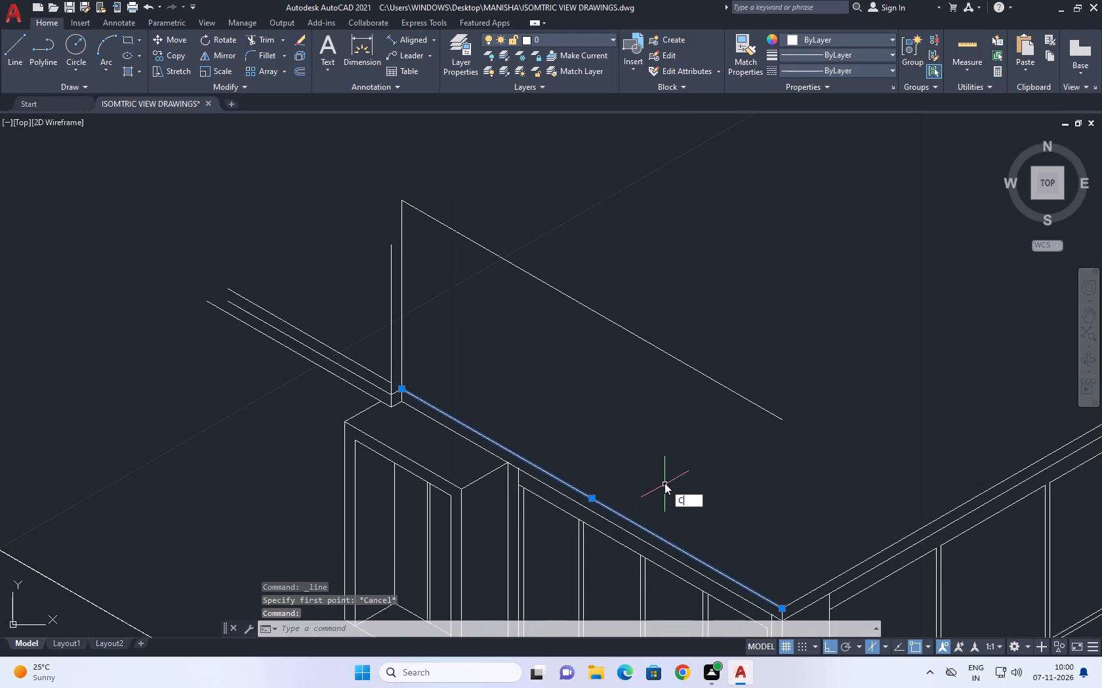
pyautogui.write('O')
pyautogui.press('space')
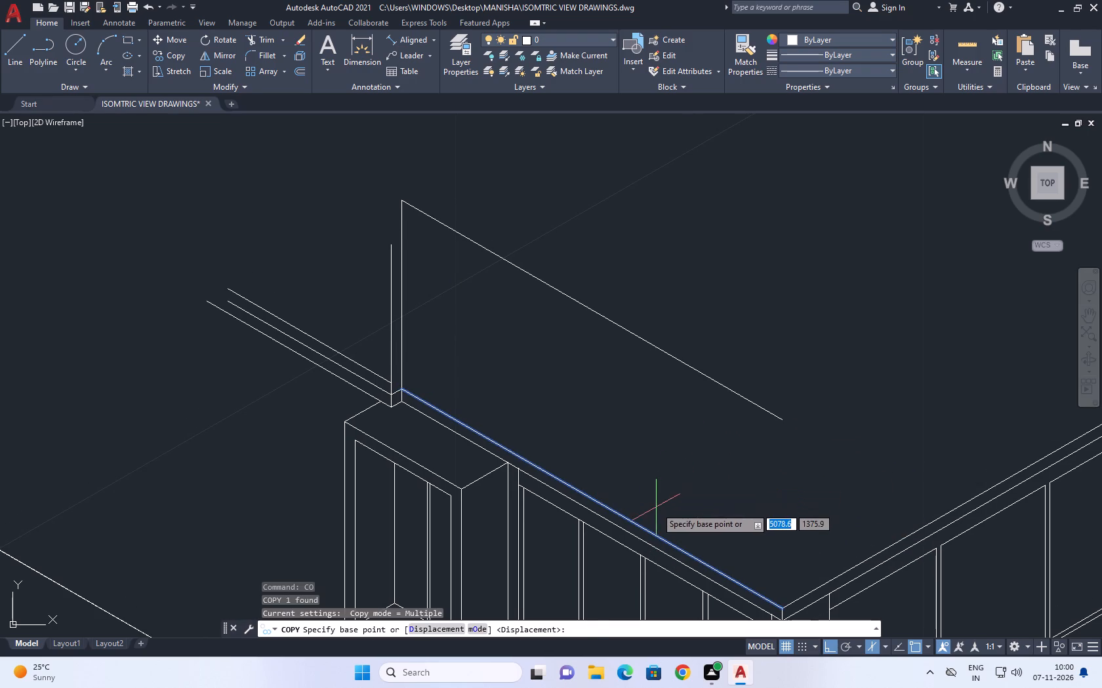
pyautogui.click(659, 507)
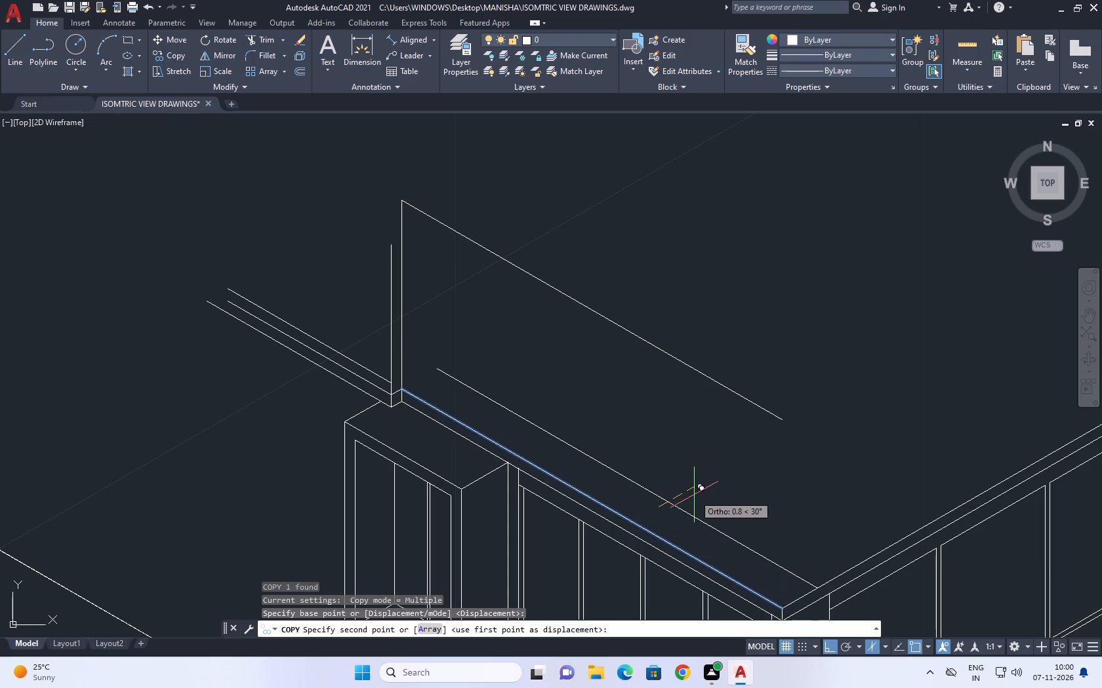
pyautogui.write('0.0')
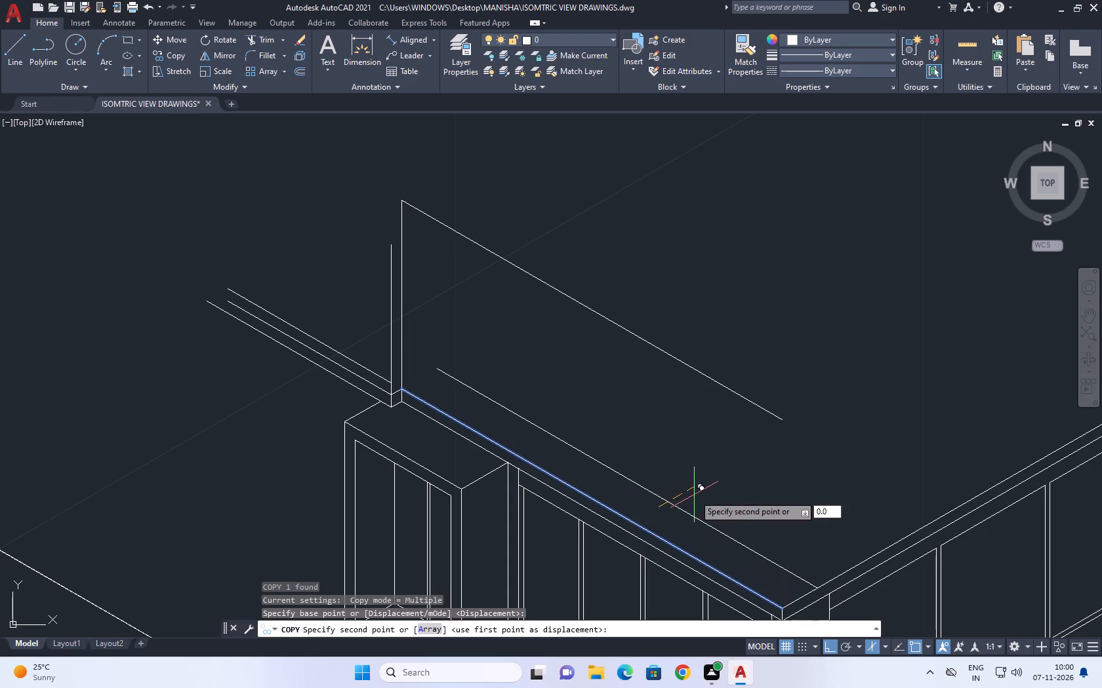
pyautogui.press('BackSpace')
pyautogui.write('11')
pyautogui.press('3')
pyautogui.press('Return')
pyautogui.rightClick(765, 473)
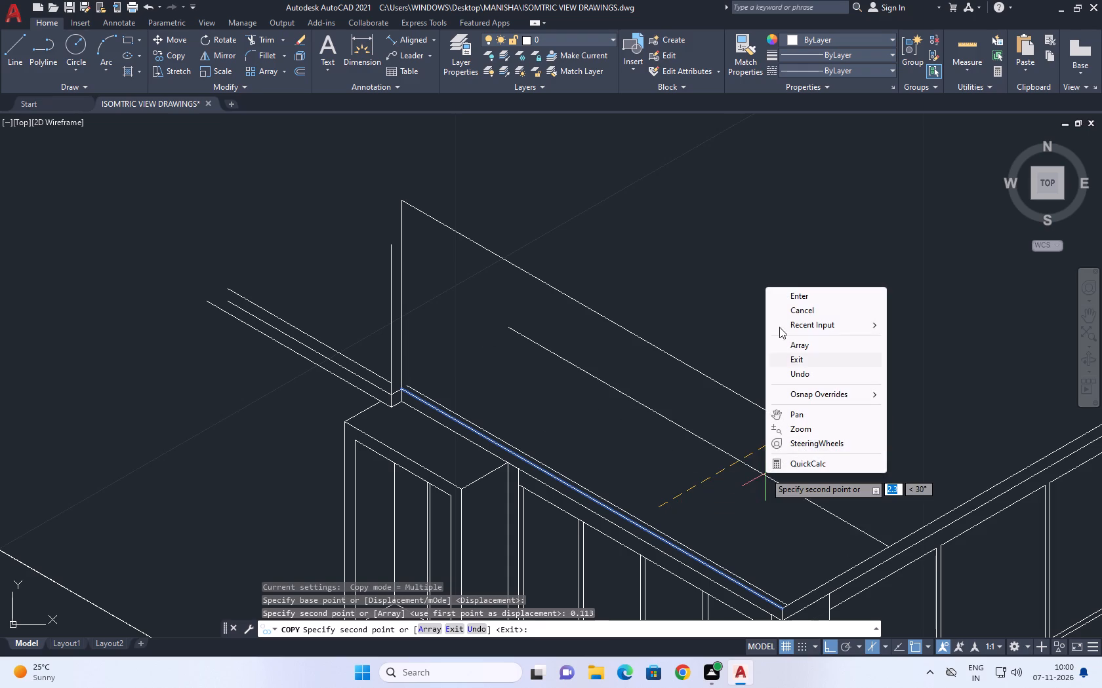
pyautogui.click(800, 311)
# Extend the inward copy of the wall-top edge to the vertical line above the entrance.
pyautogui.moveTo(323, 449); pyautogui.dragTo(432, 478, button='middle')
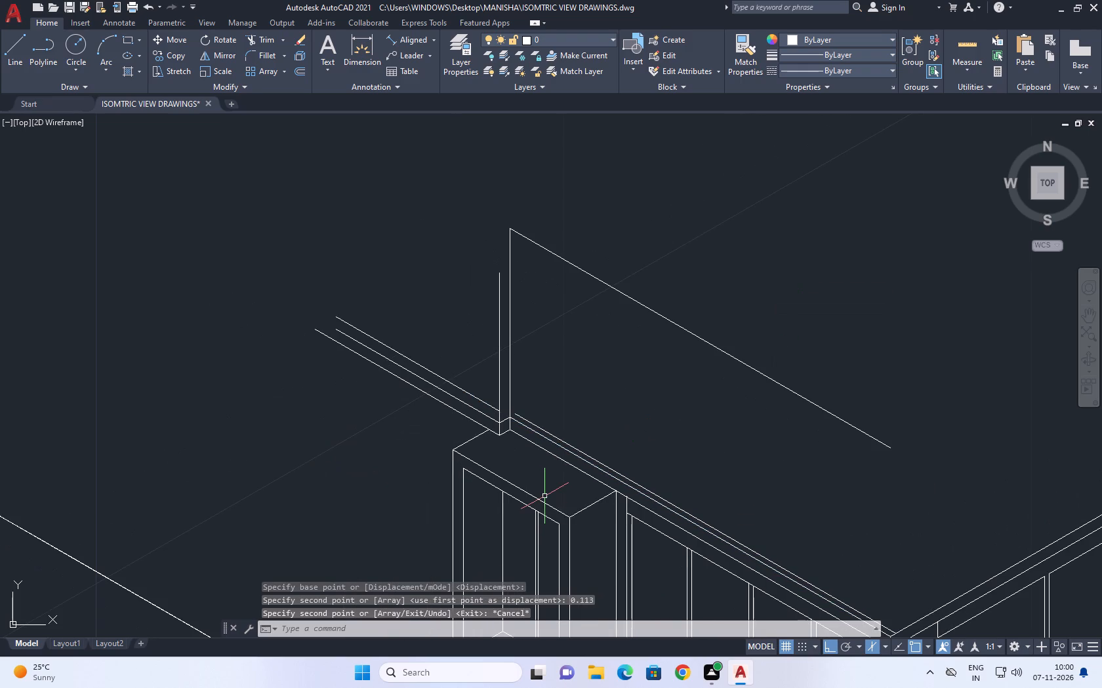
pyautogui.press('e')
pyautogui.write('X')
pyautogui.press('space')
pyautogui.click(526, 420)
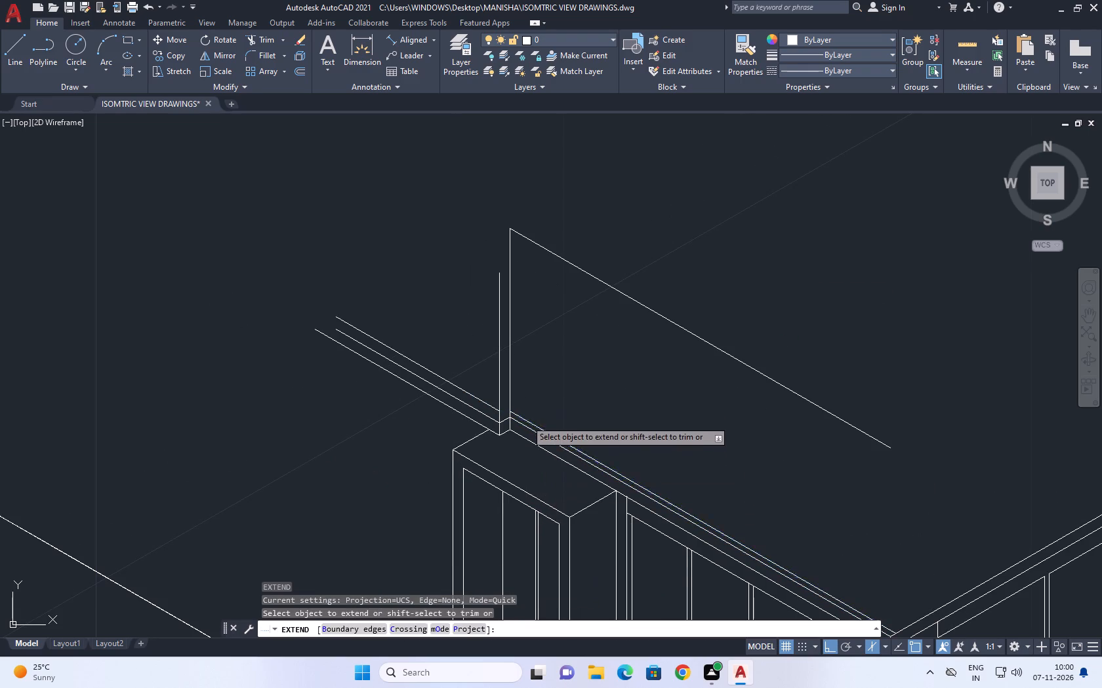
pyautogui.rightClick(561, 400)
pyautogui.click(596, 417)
# Draw a short 30° line inward from the wall-top corner at the foot of the vertical, crossing the inner edge line.
pyautogui.moveTo(693, 430); pyautogui.dragTo(628, 432, button='middle')
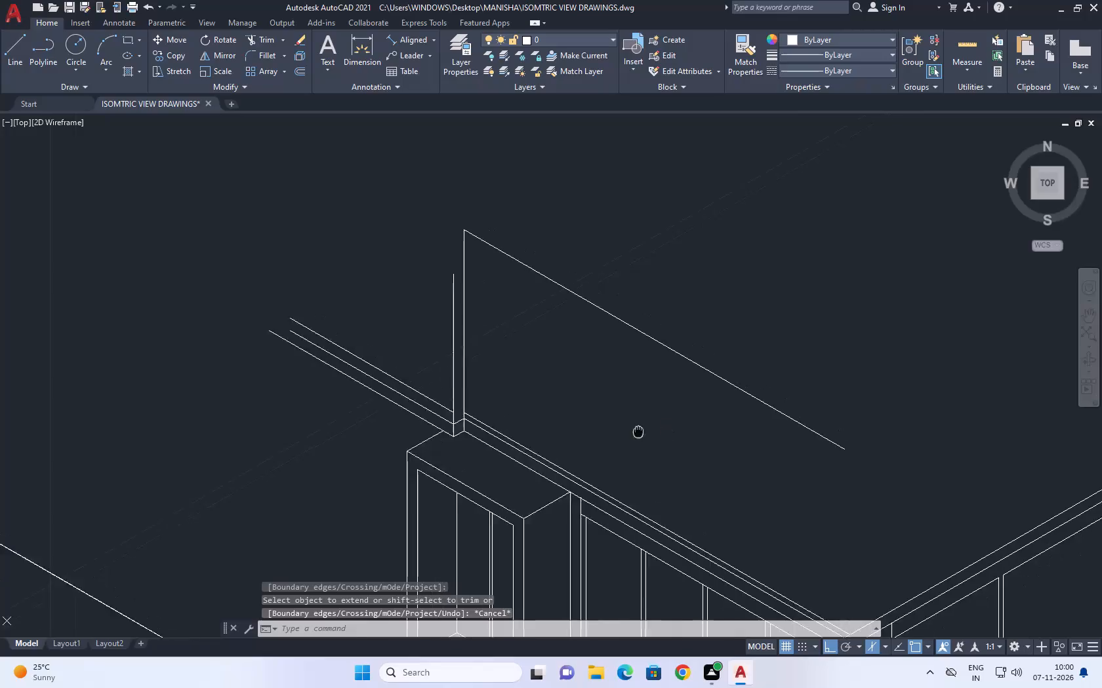
pyautogui.moveTo(628, 432); pyautogui.dragTo(540, 431, button='middle')
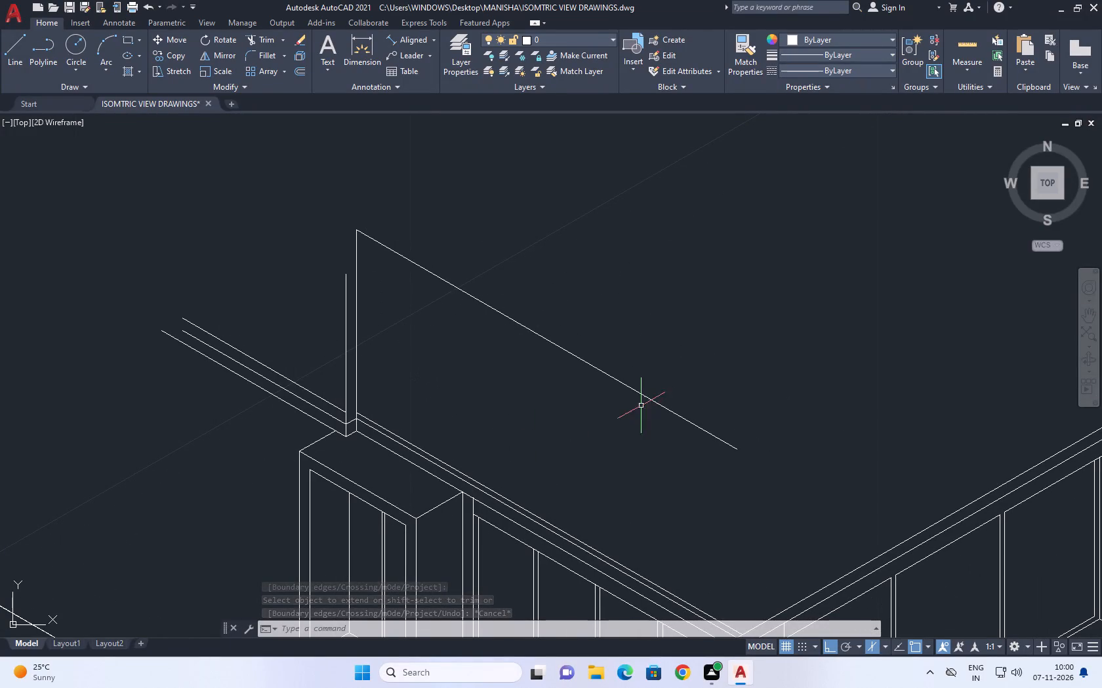
pyautogui.moveTo(632, 402); pyautogui.dragTo(624, 421, button='middle')
pyautogui.scroll(1, 199, 252)
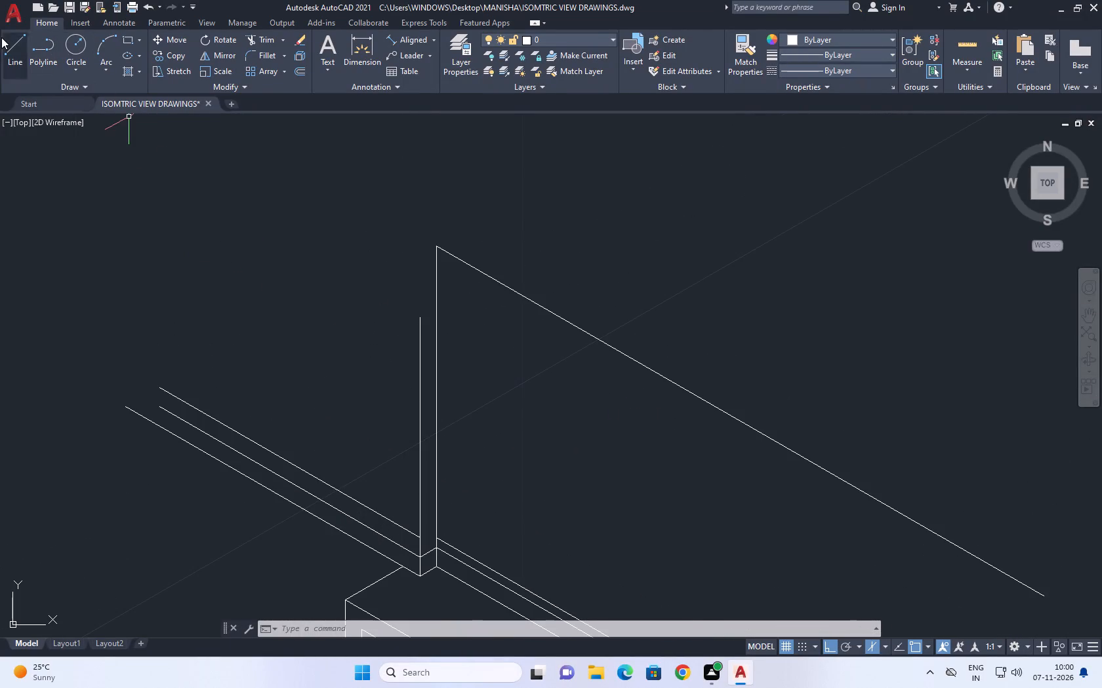
pyautogui.click(1, 37)
pyautogui.click(16, 56)
pyautogui.scroll(2, 428, 545)
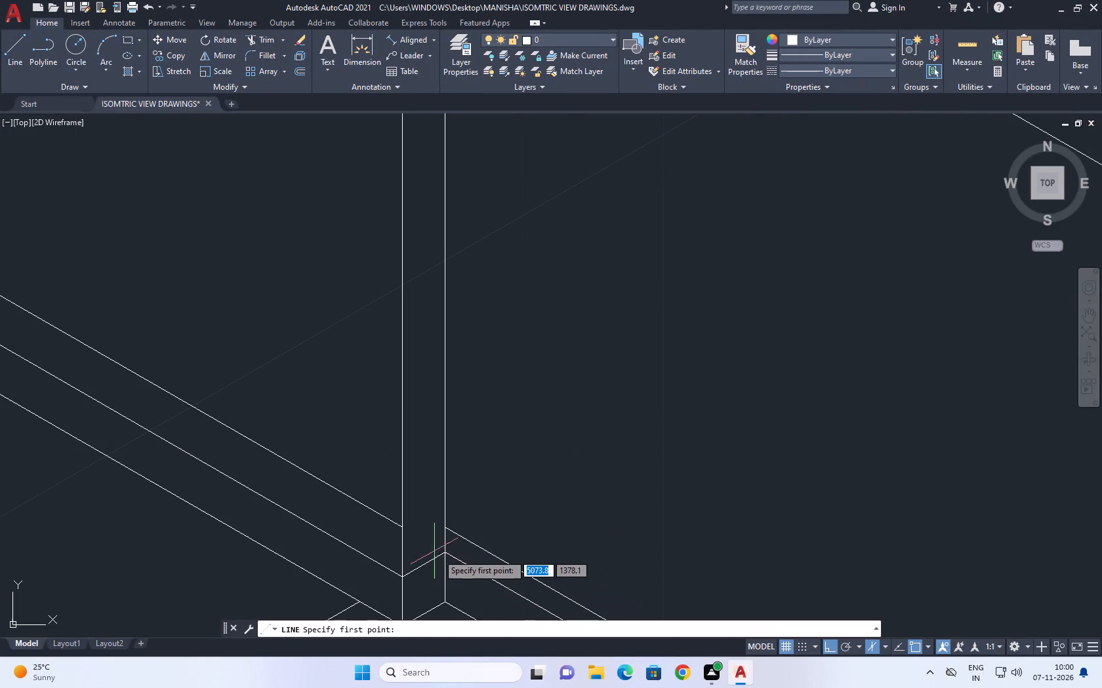
pyautogui.click(445, 554)
pyautogui.click(659, 391)
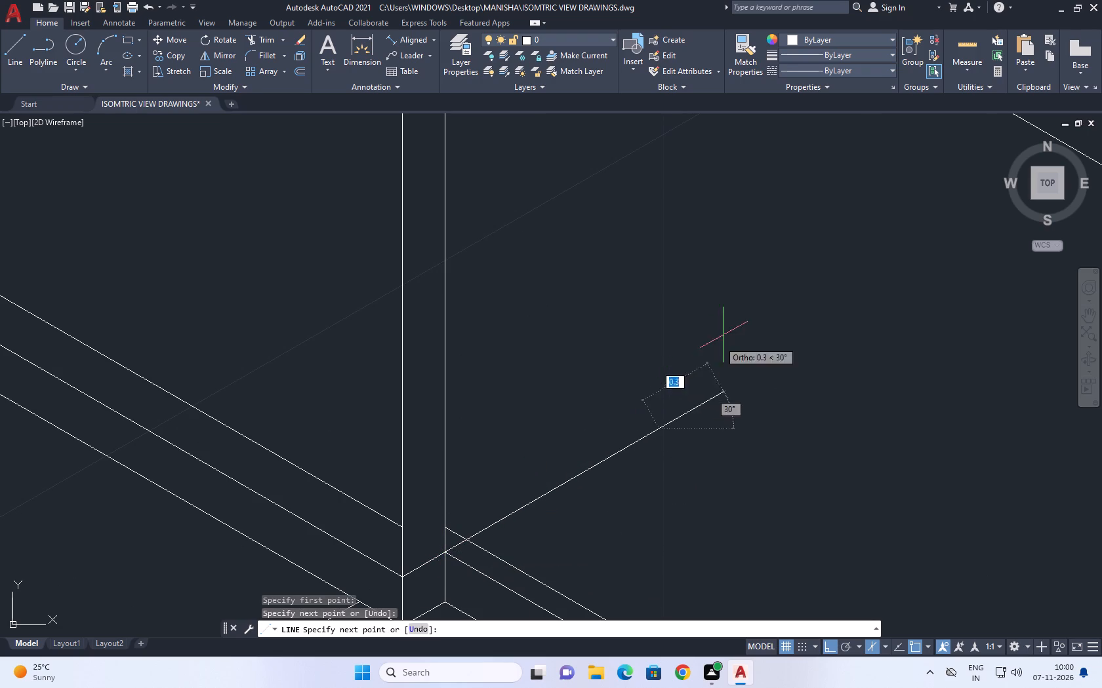
pyautogui.rightClick(729, 312)
pyautogui.click(787, 336)
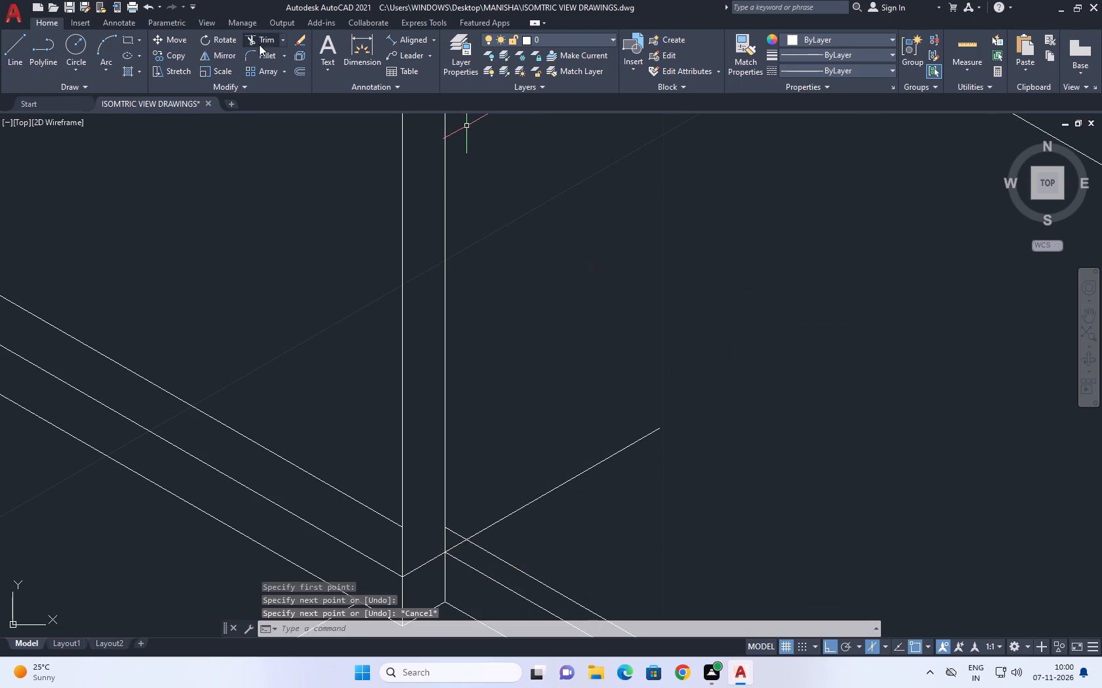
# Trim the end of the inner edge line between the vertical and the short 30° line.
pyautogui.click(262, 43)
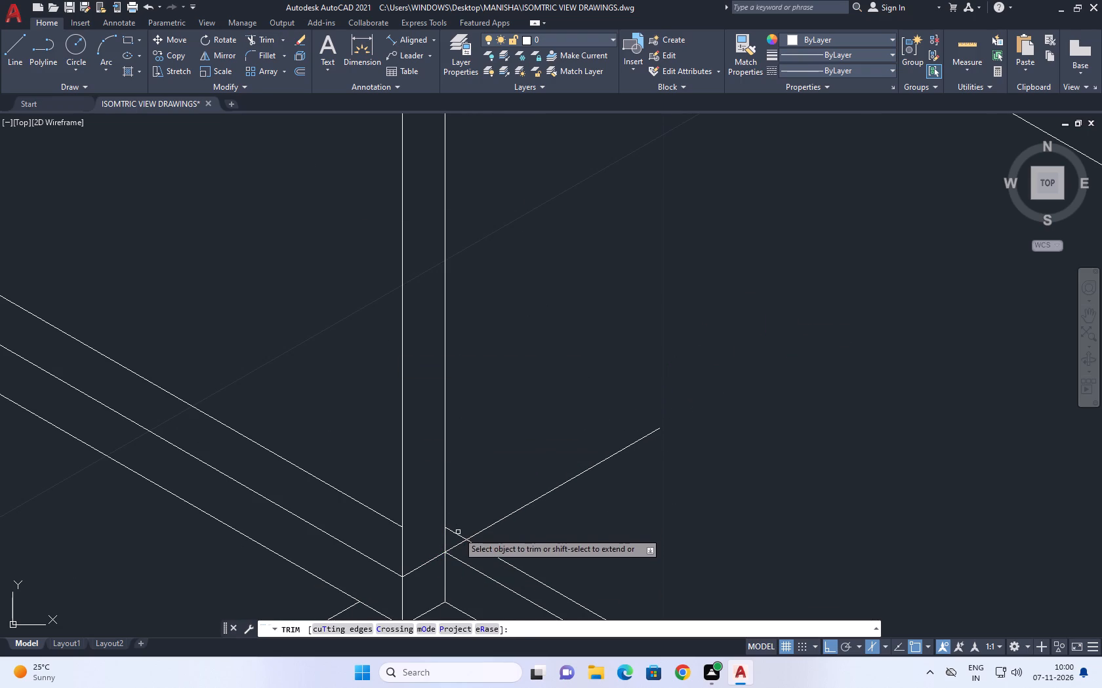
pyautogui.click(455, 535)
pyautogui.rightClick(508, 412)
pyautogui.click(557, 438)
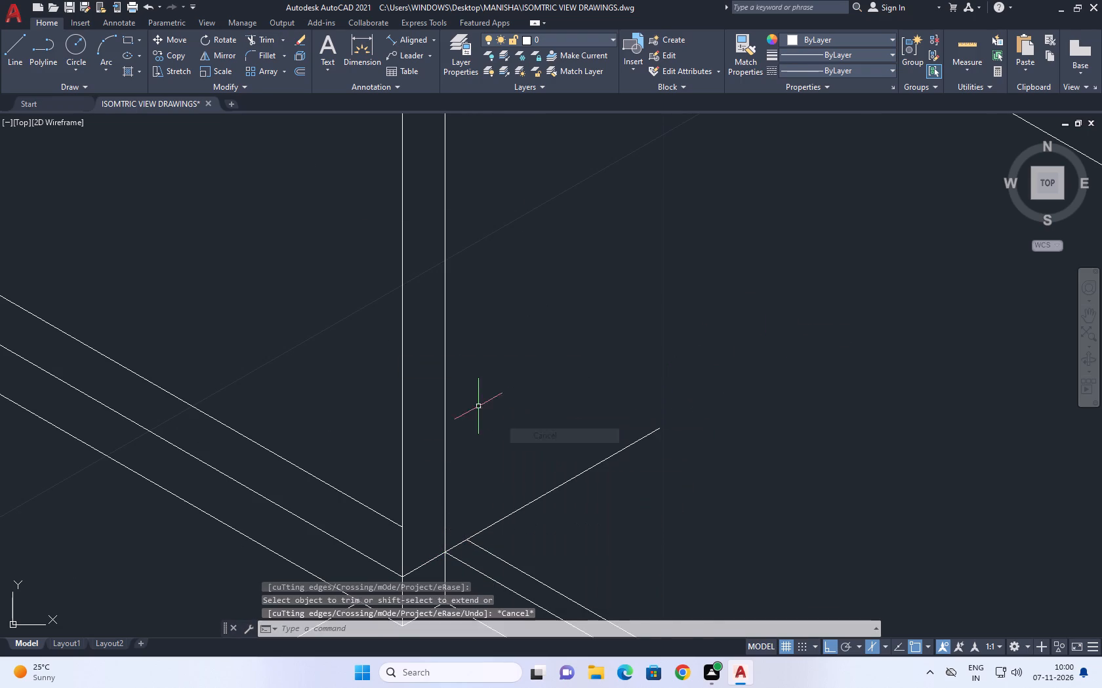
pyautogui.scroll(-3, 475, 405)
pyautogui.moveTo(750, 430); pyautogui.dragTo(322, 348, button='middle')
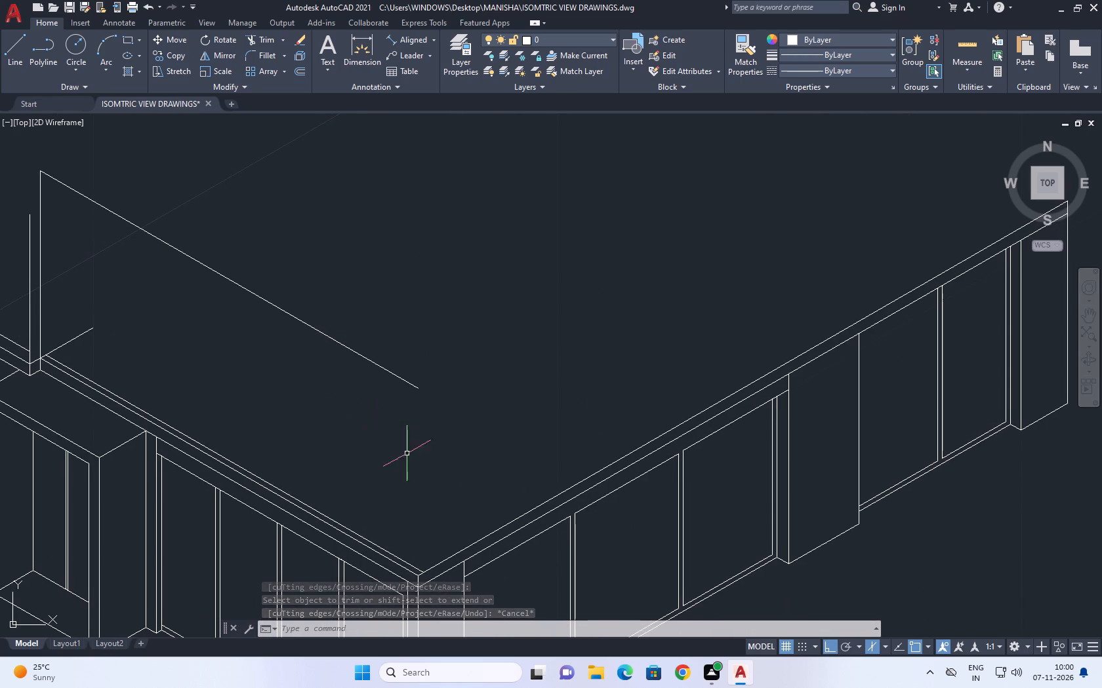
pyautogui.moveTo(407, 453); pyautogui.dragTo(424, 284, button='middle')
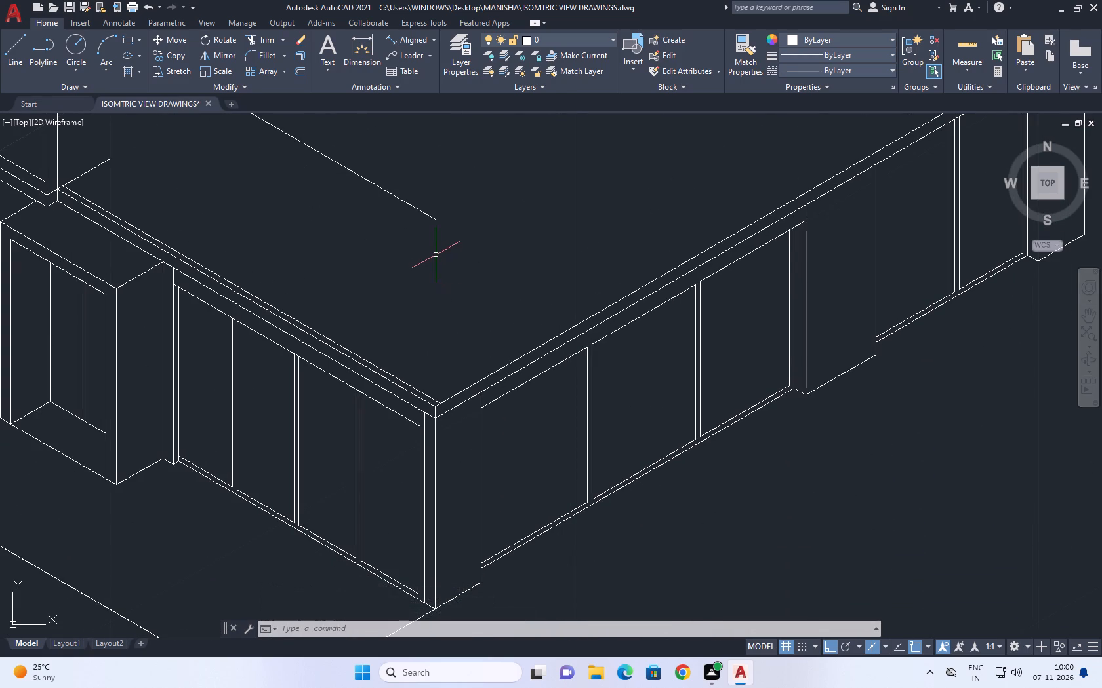
# Draw a 3.5 vertical line up from the wall-top corner where the two long walls meet.
pyautogui.moveTo(442, 259); pyautogui.dragTo(462, 303, button='middle')
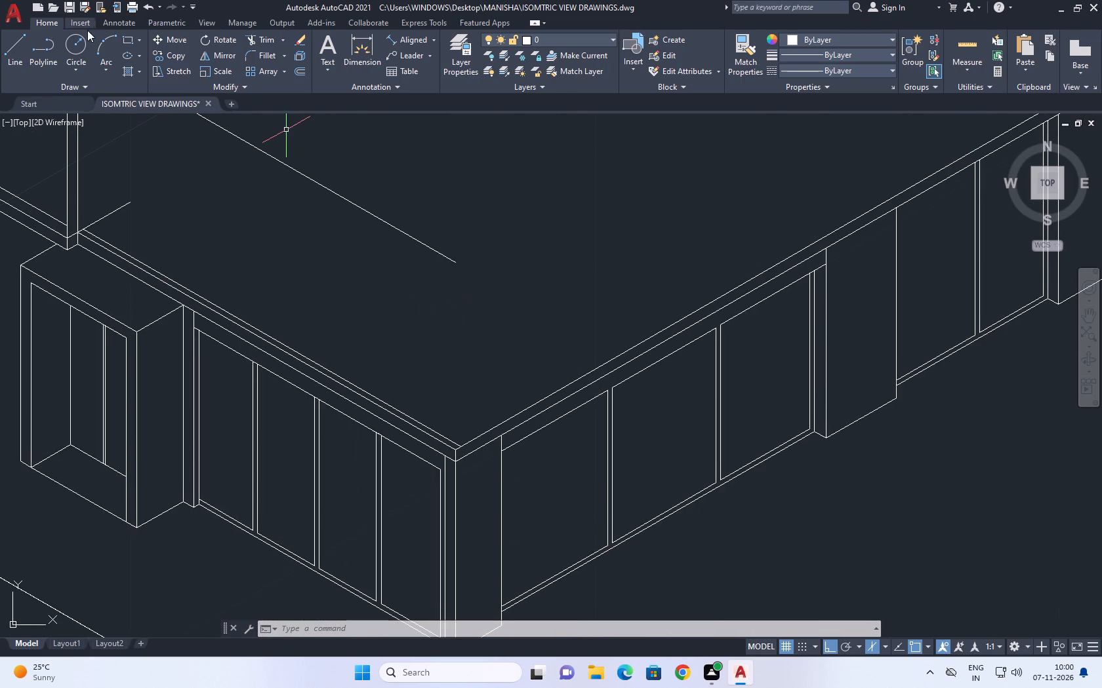
pyautogui.click(25, 60)
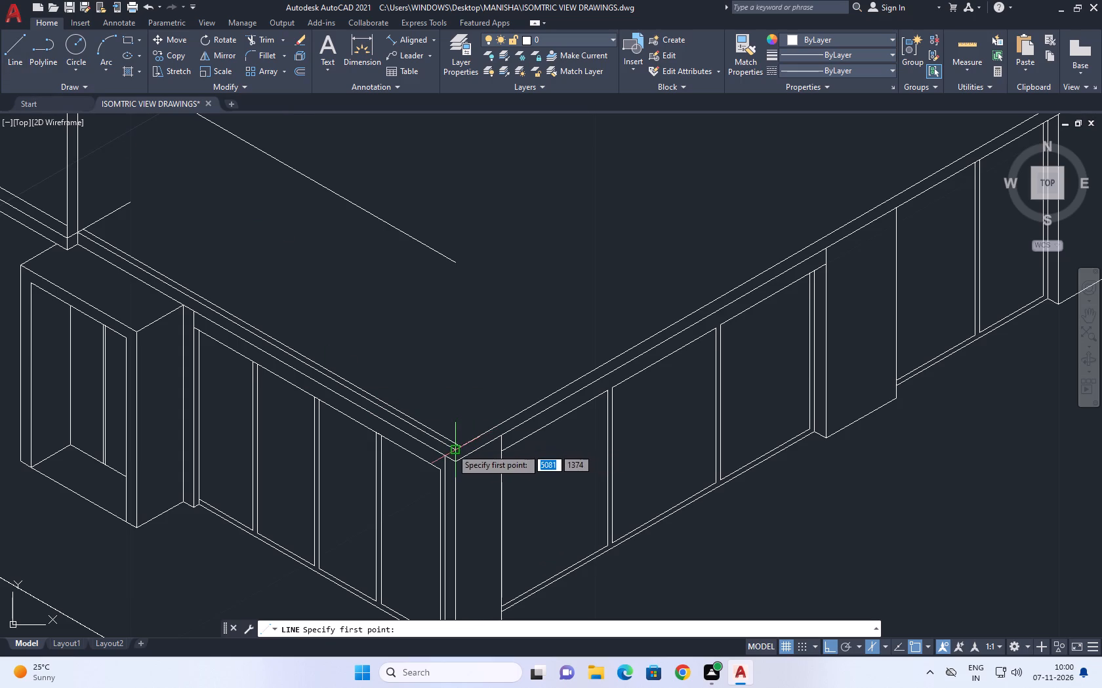
pyautogui.click(451, 448)
pyautogui.moveTo(455, 248); pyautogui.dragTo(465, 317, button='middle')
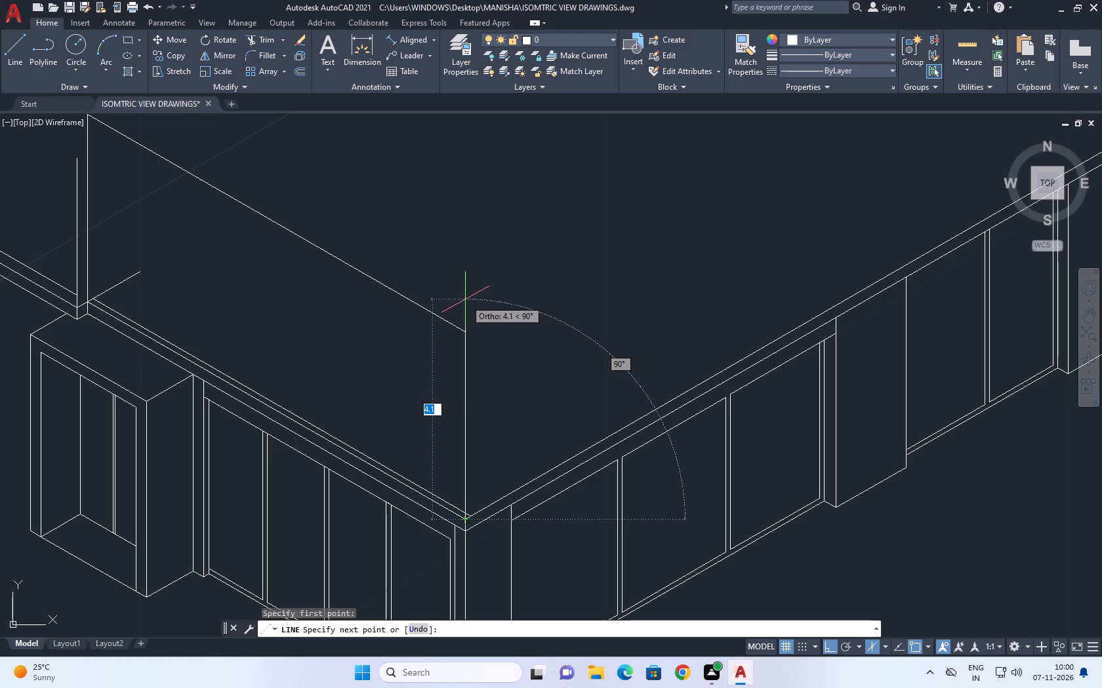
pyautogui.write('3.5')
pyautogui.press('Return')
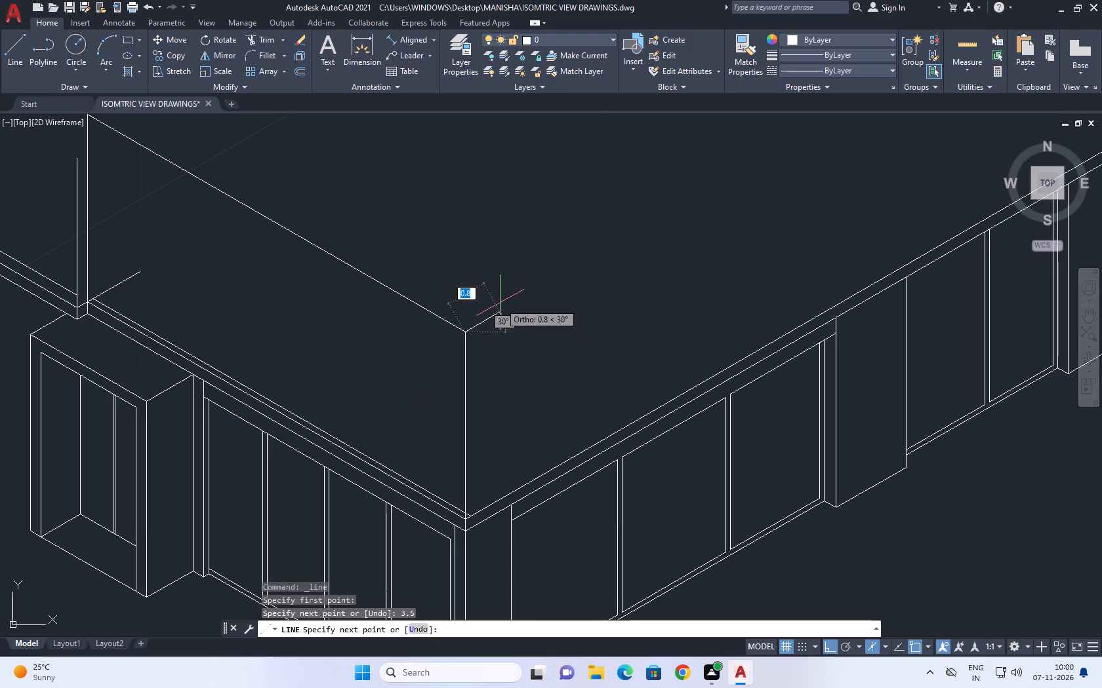
pyautogui.rightClick(500, 303)
pyautogui.click(520, 323)
# Copy the new corner vertical 0.226 along the left-hand wall's 150° isometric direction.
pyautogui.click(482, 391)
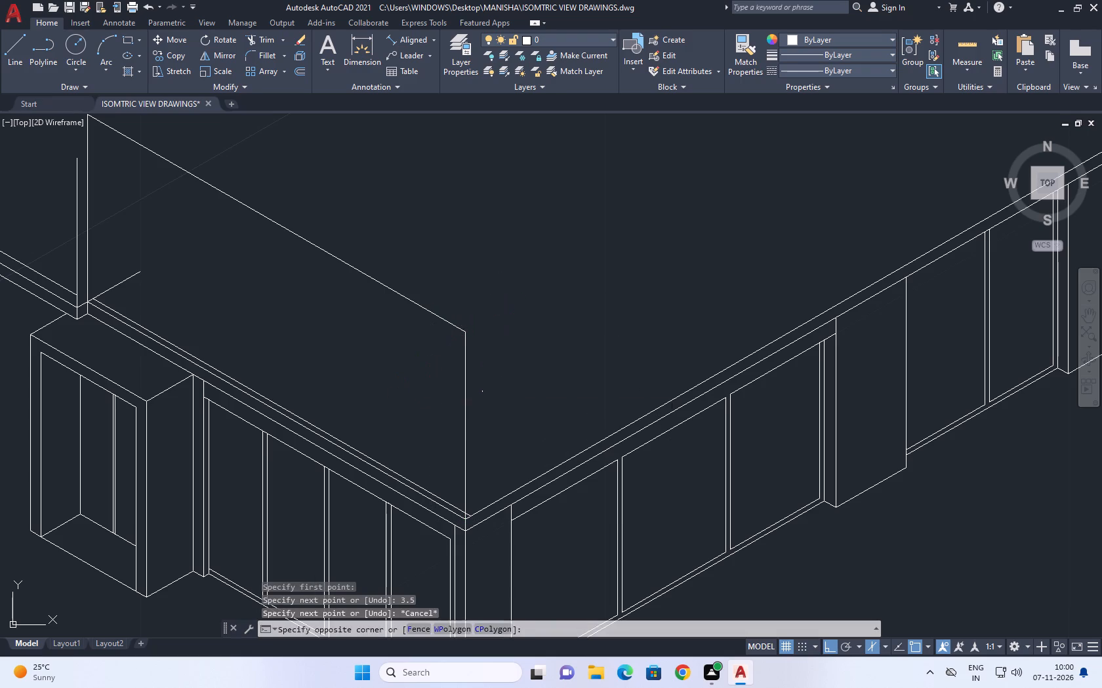
pyautogui.click(446, 388)
pyautogui.click(169, 54)
pyautogui.click(374, 391)
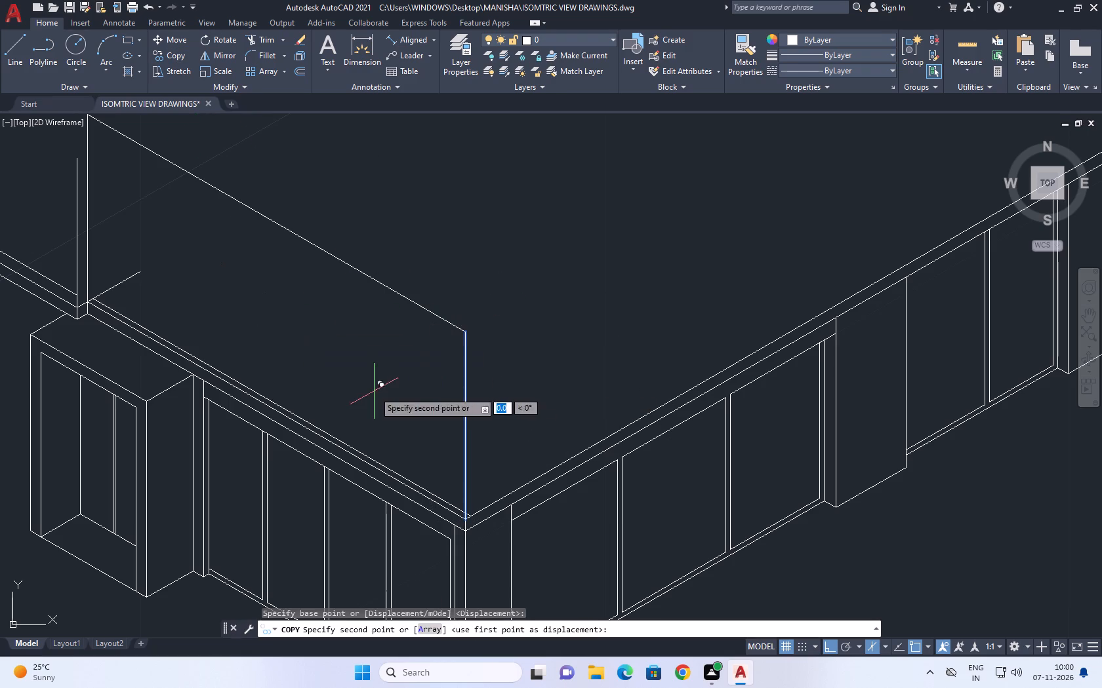
pyautogui.press('F5')
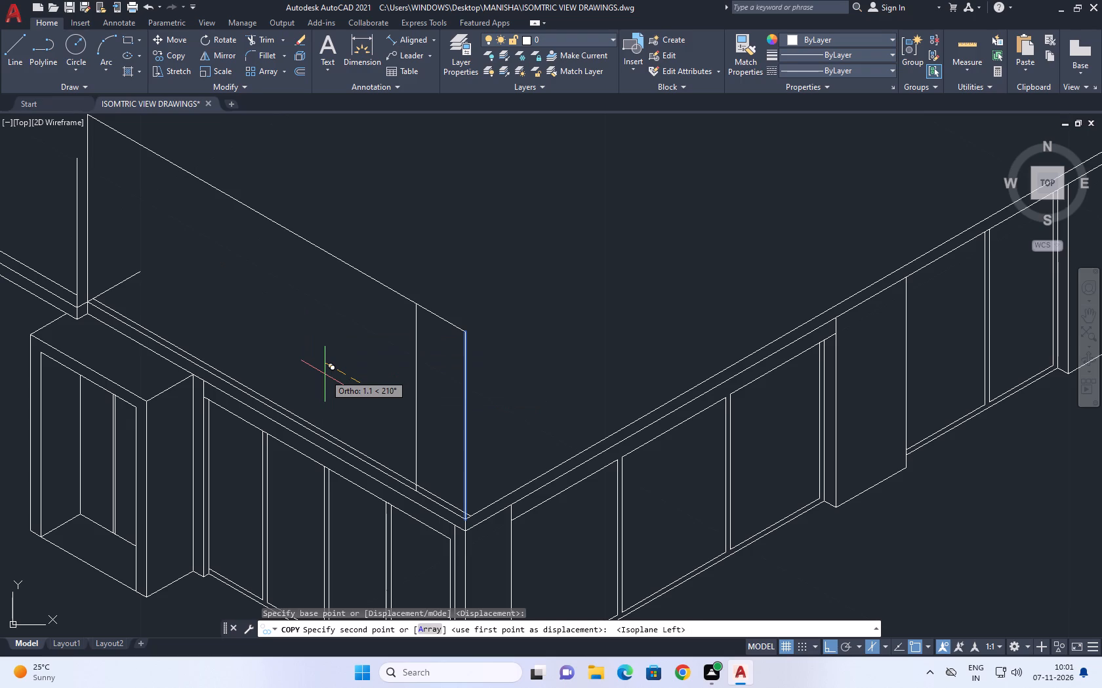
pyautogui.write('0.226')
pyautogui.press('Return')
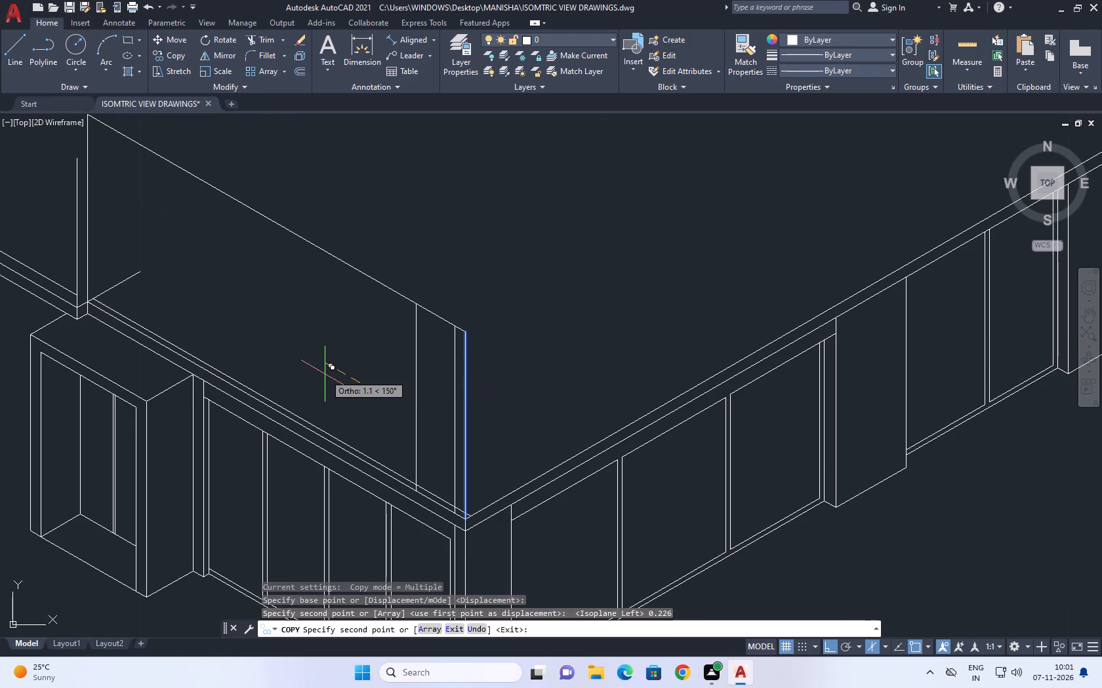
pyautogui.rightClick(591, 357)
pyautogui.click(637, 373)
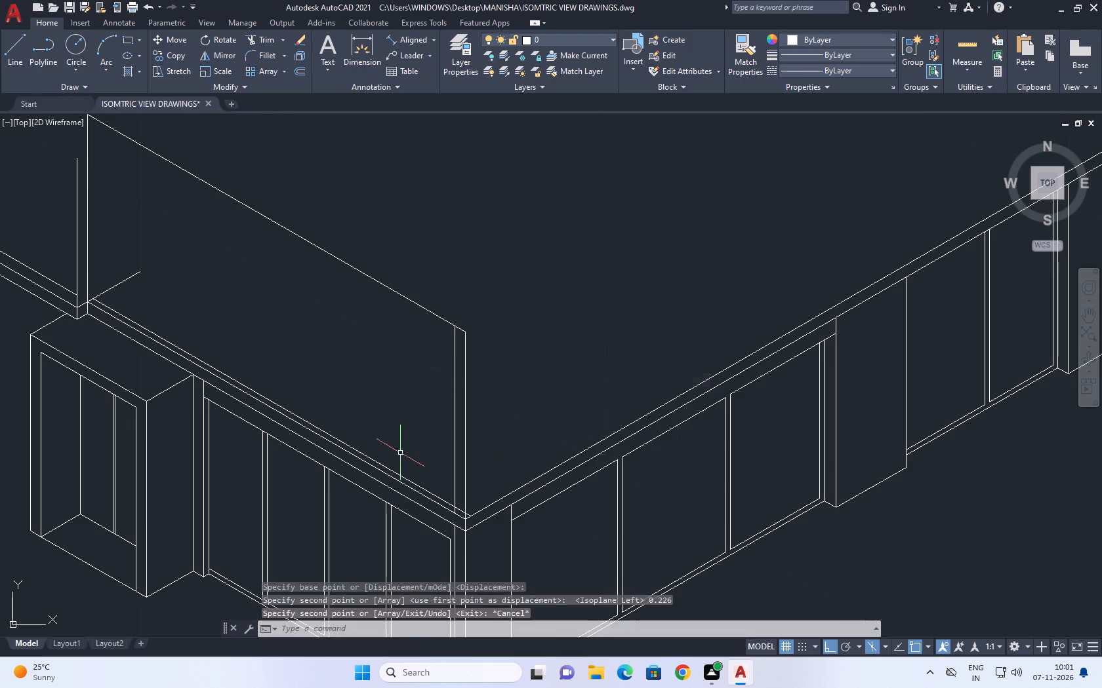
# Trim the end of the inner wall-top edge line that runs past the copied vertical at the corner.
pyautogui.moveTo(397, 463); pyautogui.dragTo(479, 342, button='middle')
pyautogui.click(266, 38)
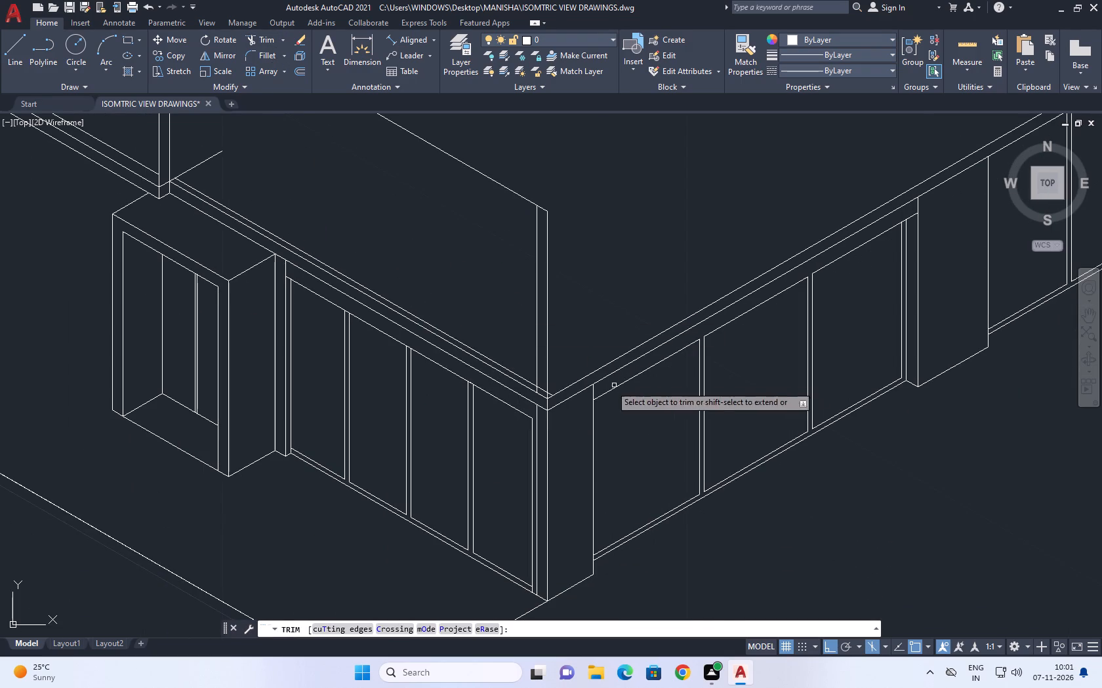
pyautogui.scroll(3, 548, 387)
pyautogui.click(516, 409)
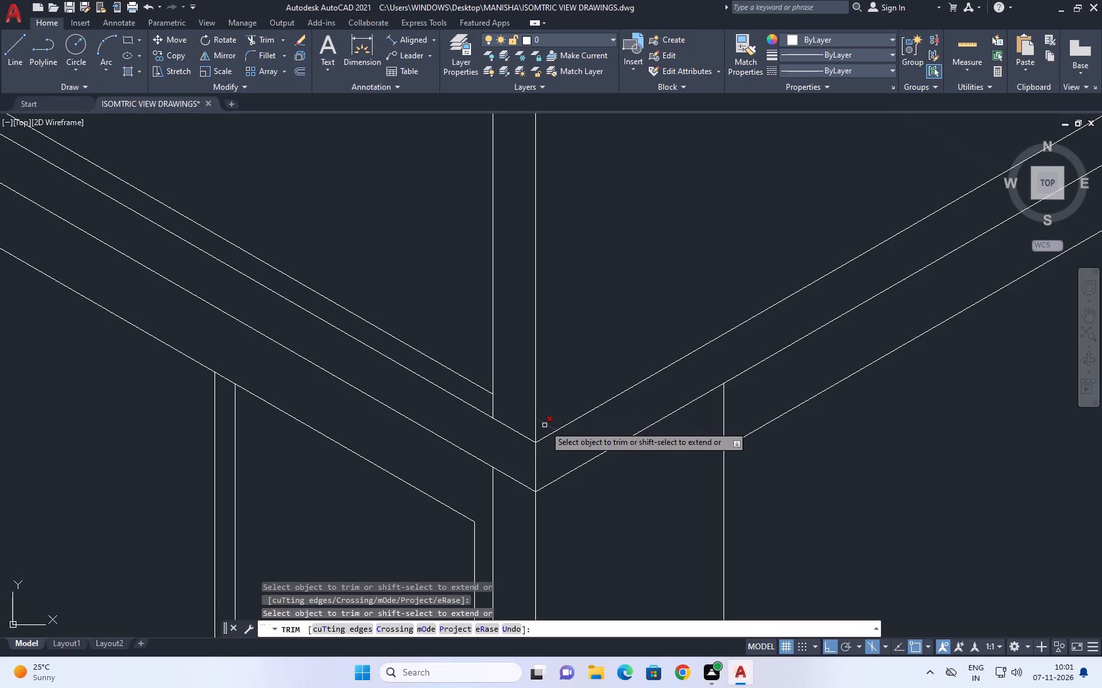
pyautogui.click(544, 425)
pyautogui.rightClick(552, 358)
pyautogui.click(589, 376)
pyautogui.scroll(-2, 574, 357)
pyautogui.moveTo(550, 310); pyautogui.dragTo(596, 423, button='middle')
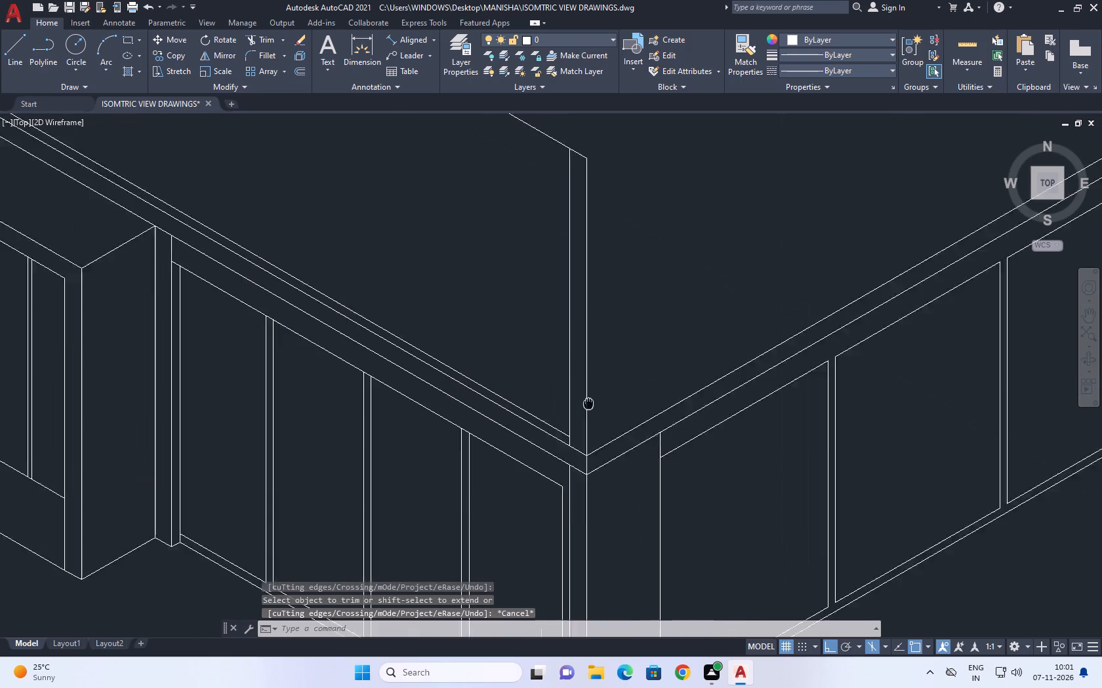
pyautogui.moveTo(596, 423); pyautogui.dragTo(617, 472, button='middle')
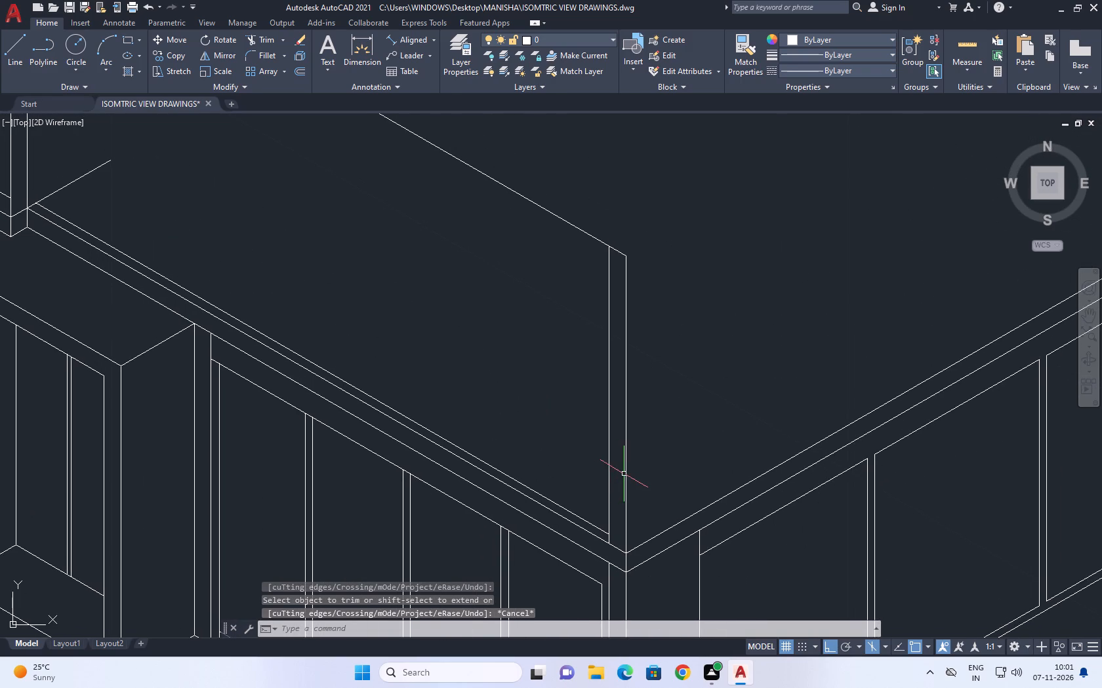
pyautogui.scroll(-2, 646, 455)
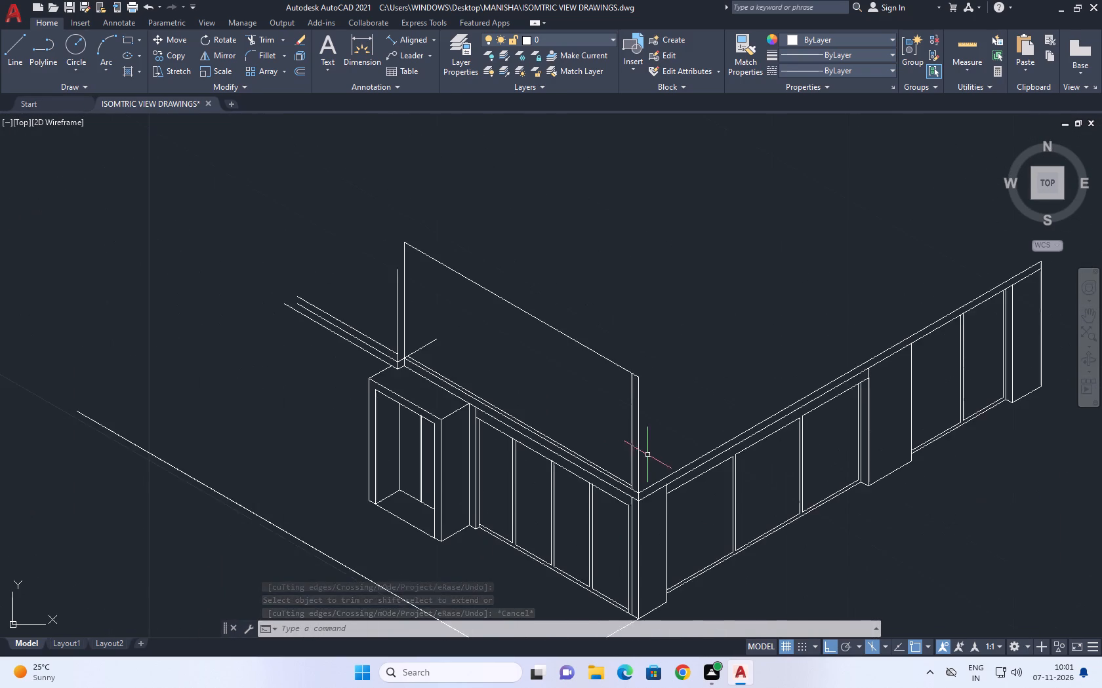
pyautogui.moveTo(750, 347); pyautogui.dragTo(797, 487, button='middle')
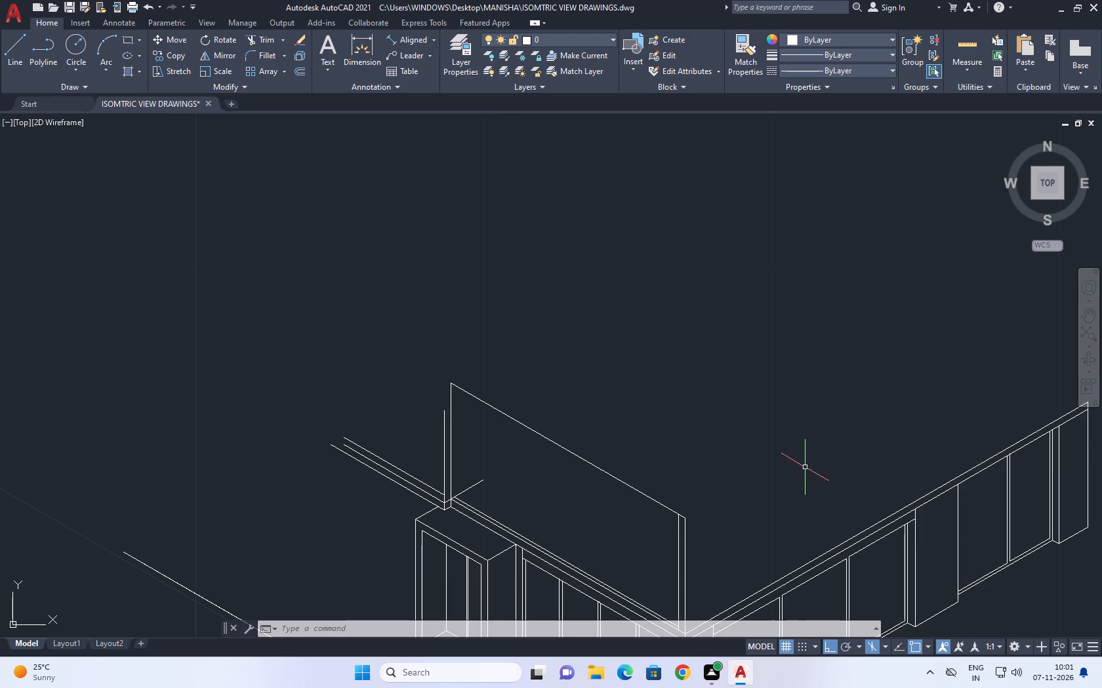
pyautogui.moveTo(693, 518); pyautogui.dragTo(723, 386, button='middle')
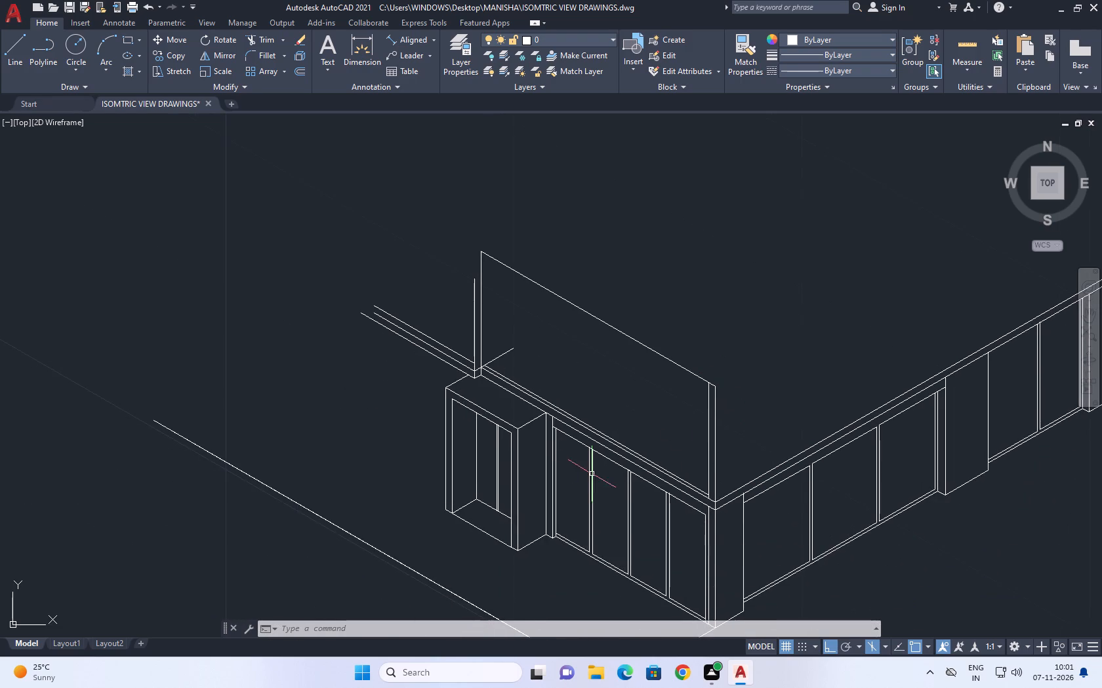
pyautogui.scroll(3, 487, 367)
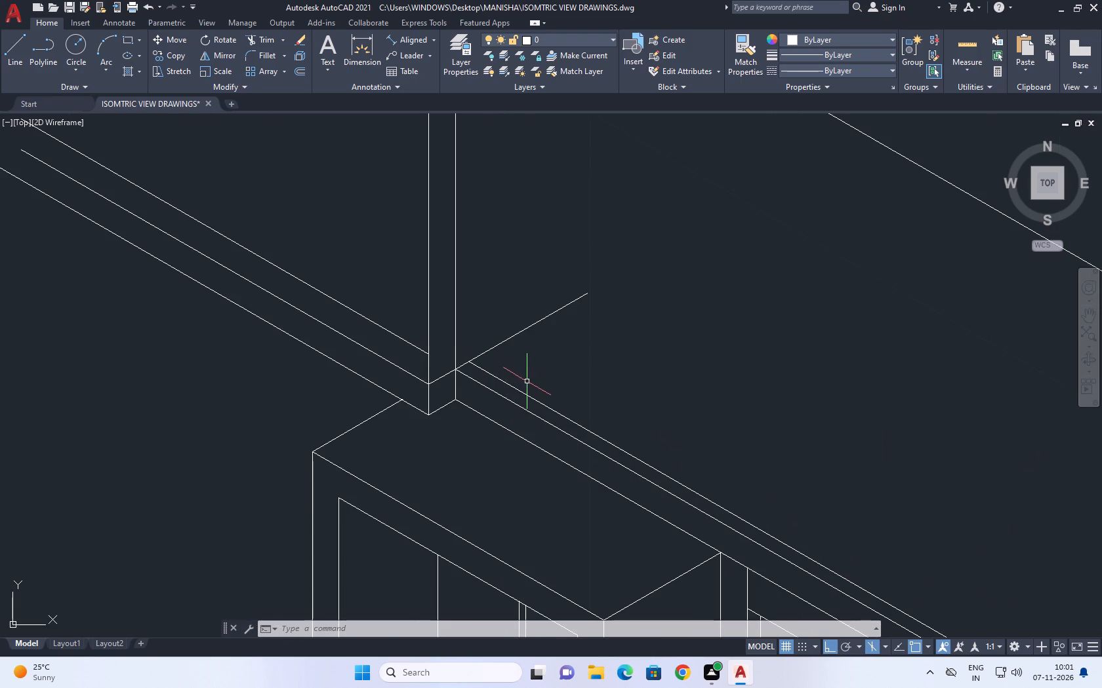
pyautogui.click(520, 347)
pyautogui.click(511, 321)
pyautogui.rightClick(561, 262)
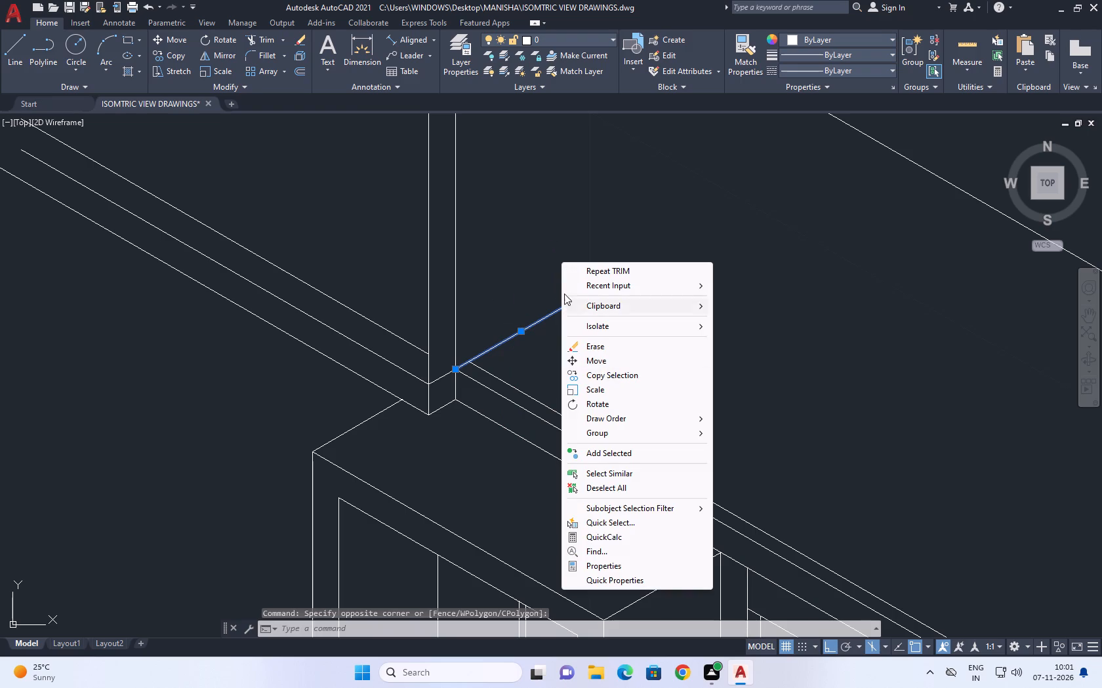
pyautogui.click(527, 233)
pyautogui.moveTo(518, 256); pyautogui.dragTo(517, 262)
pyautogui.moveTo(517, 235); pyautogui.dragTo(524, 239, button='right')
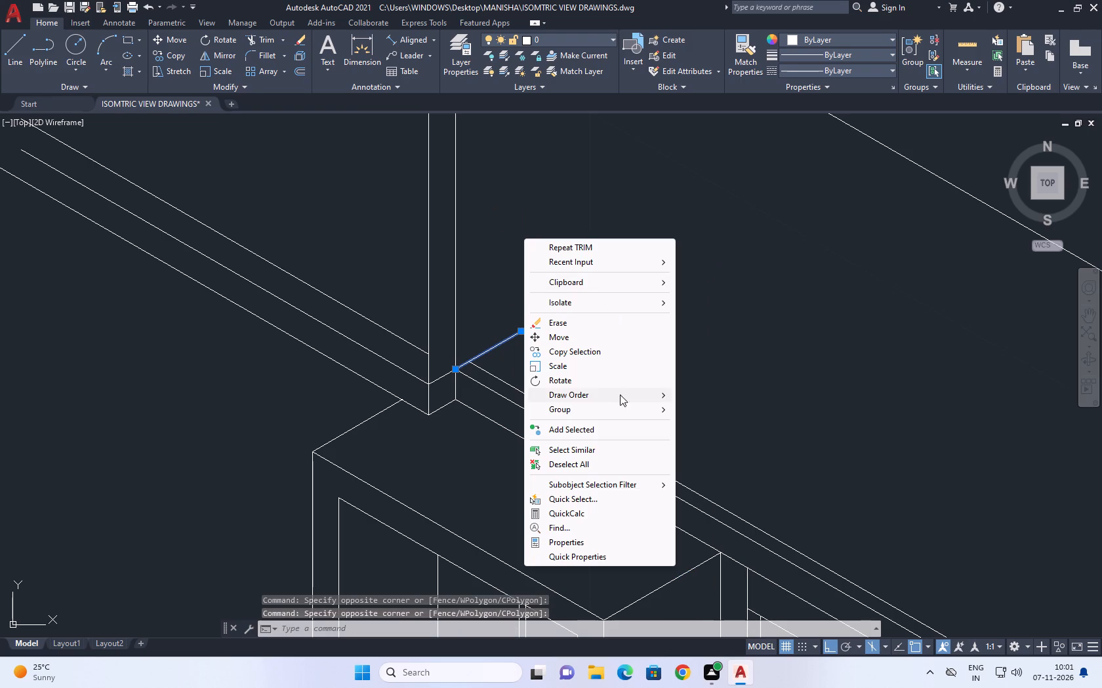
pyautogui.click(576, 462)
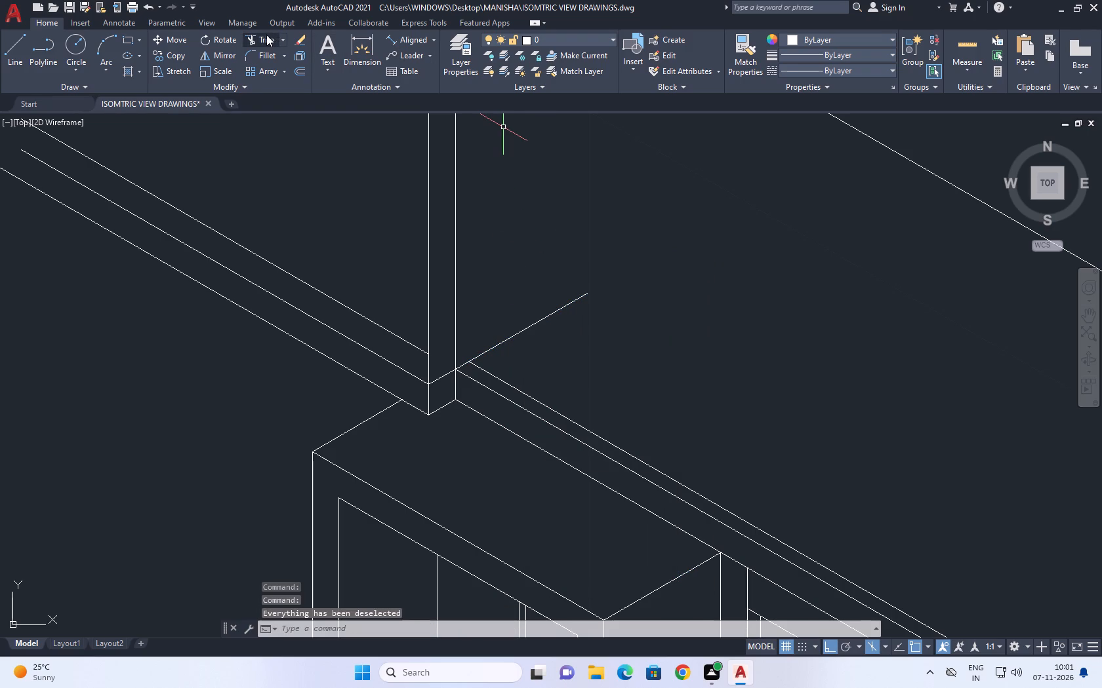
# Trim the short 30° line above the entrance where it projects beyond the inner edge line.
pyautogui.click(264, 35)
pyautogui.click(585, 333)
pyautogui.click(517, 255)
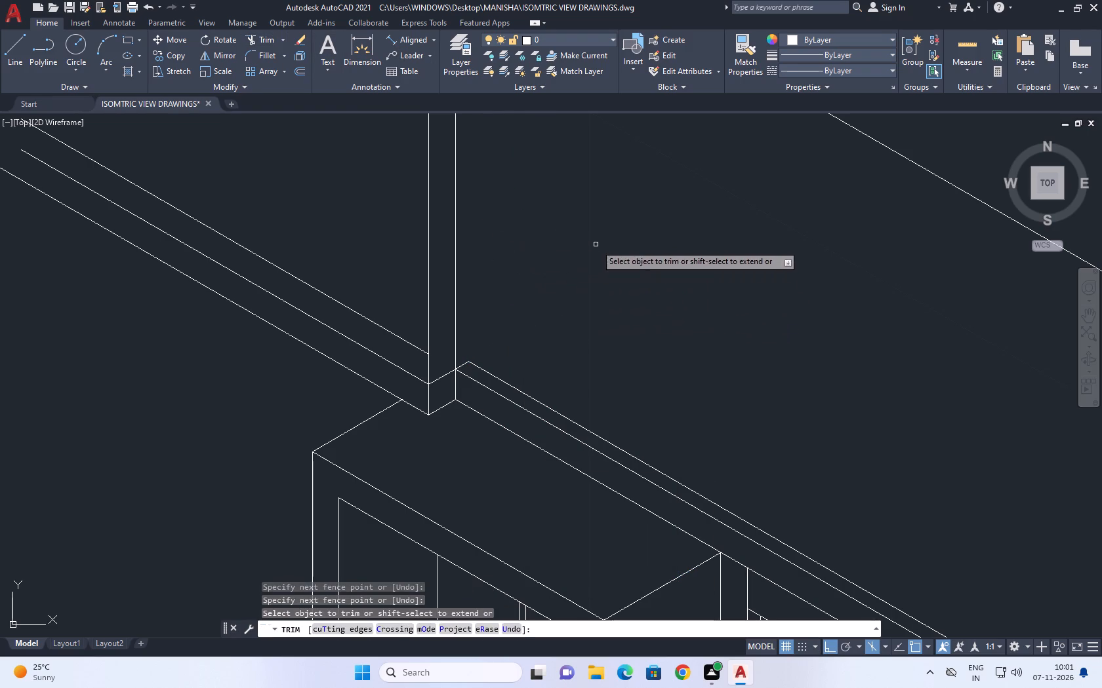
pyautogui.rightClick(594, 240)
pyautogui.click(626, 258)
# Draw a vertical line from the entrance block's rear top corner up past the sloping upper outline.
pyautogui.moveTo(560, 273); pyautogui.dragTo(577, 361, button='middle')
pyautogui.scroll(-1, 577, 361)
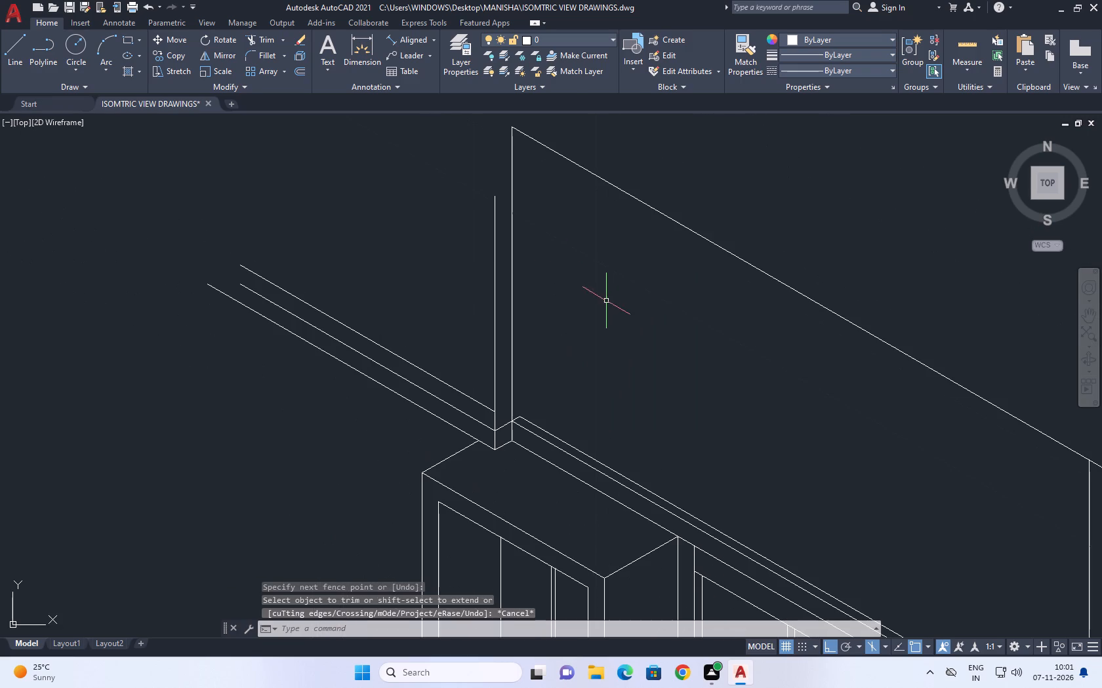
pyautogui.scroll(-1, 604, 322)
pyautogui.moveTo(654, 316); pyautogui.dragTo(590, 310, button='middle')
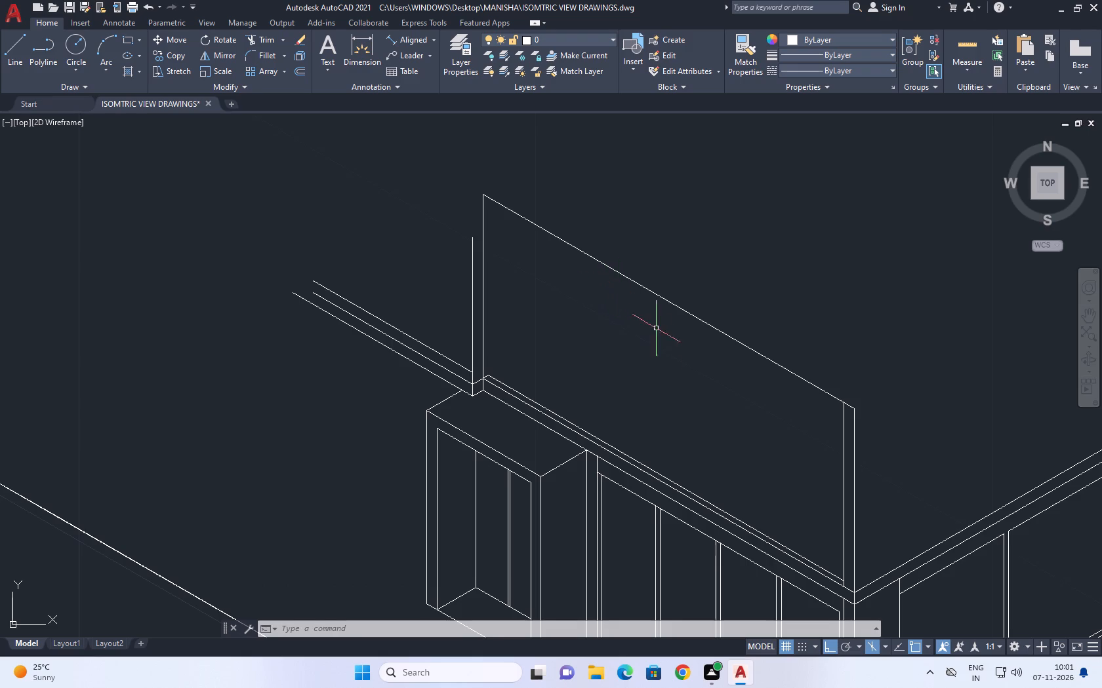
pyautogui.moveTo(651, 373); pyautogui.dragTo(620, 343, button='middle')
pyautogui.click(21, 54)
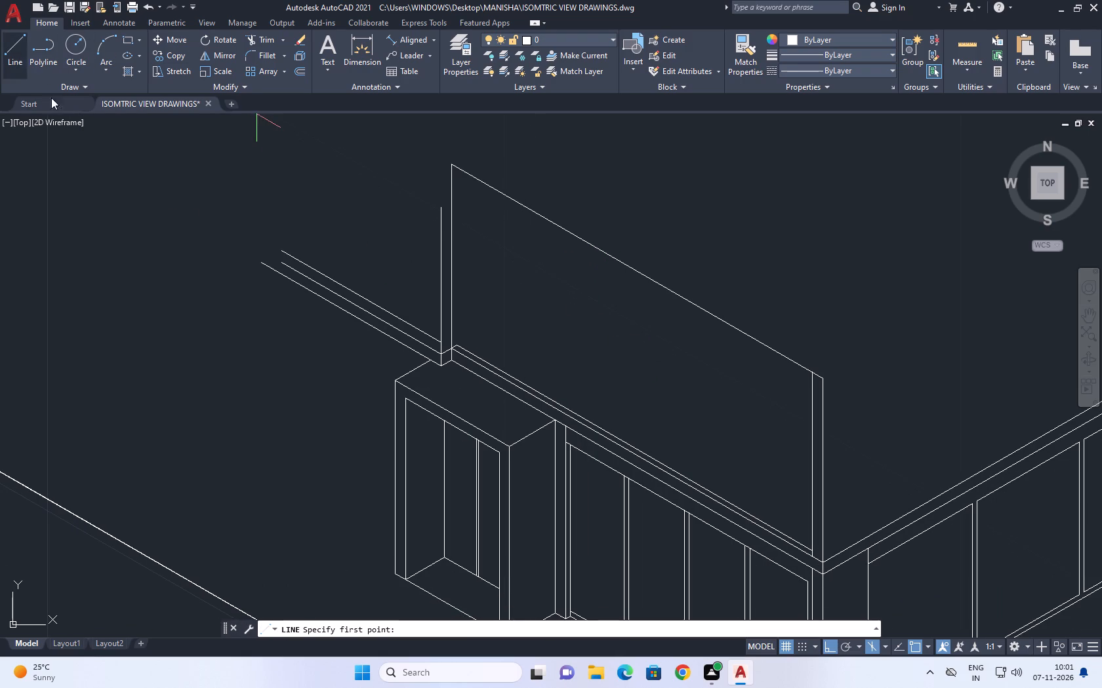
pyautogui.moveTo(582, 379); pyautogui.dragTo(626, 432, button='middle')
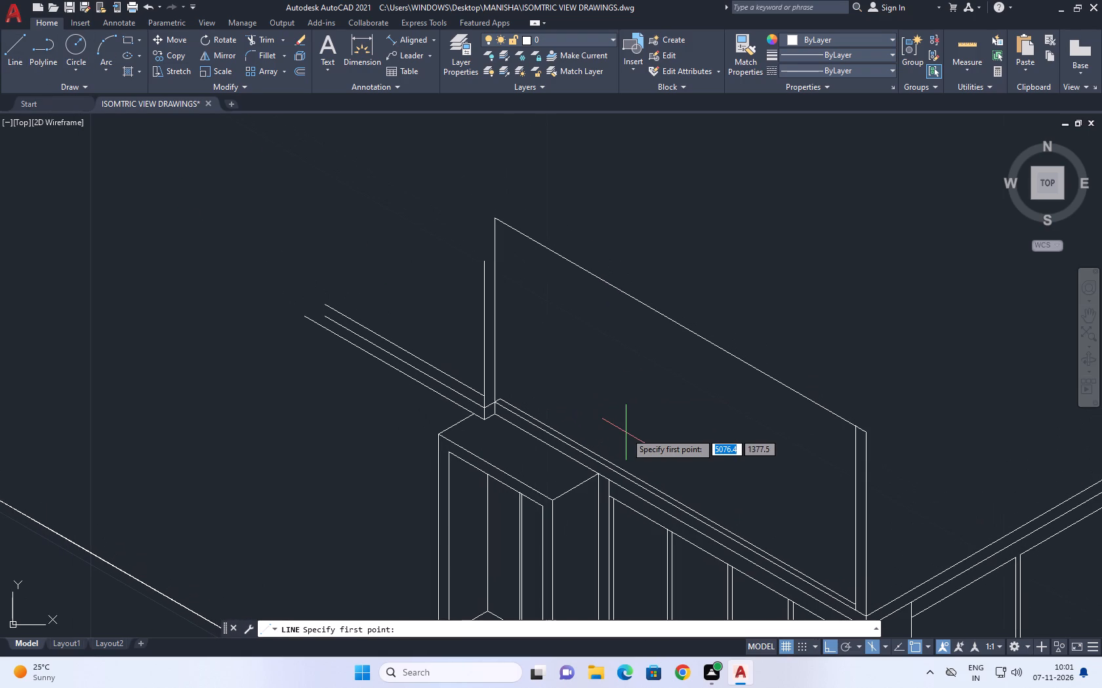
pyautogui.click(598, 472)
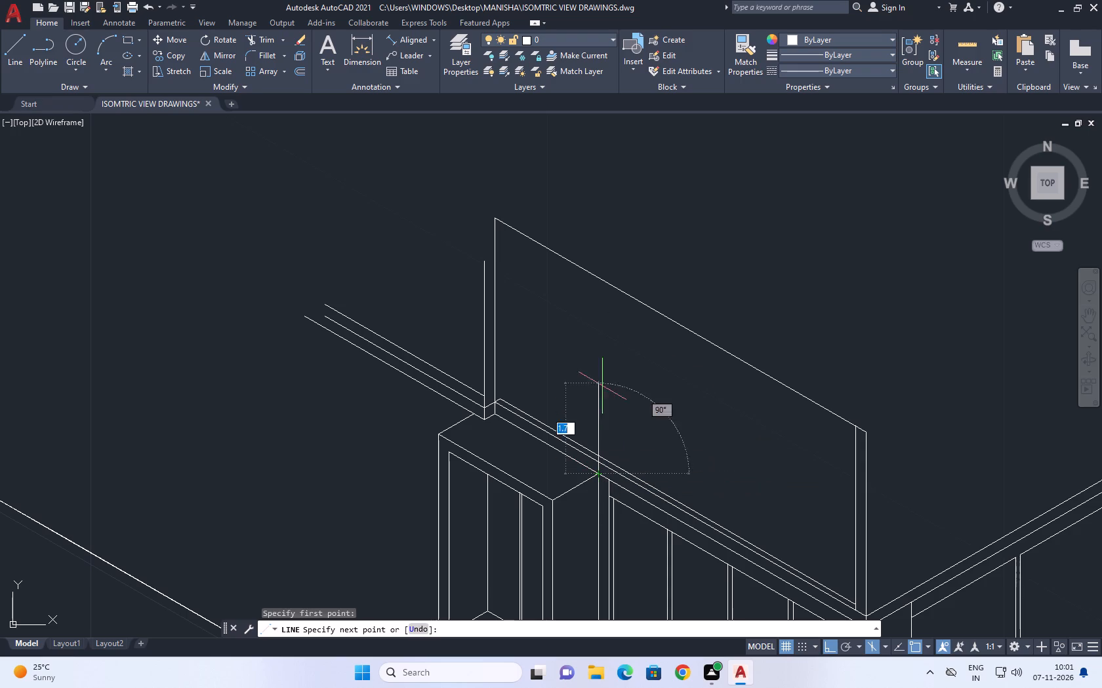
pyautogui.click(588, 208)
pyautogui.rightClick(642, 211)
pyautogui.click(693, 237)
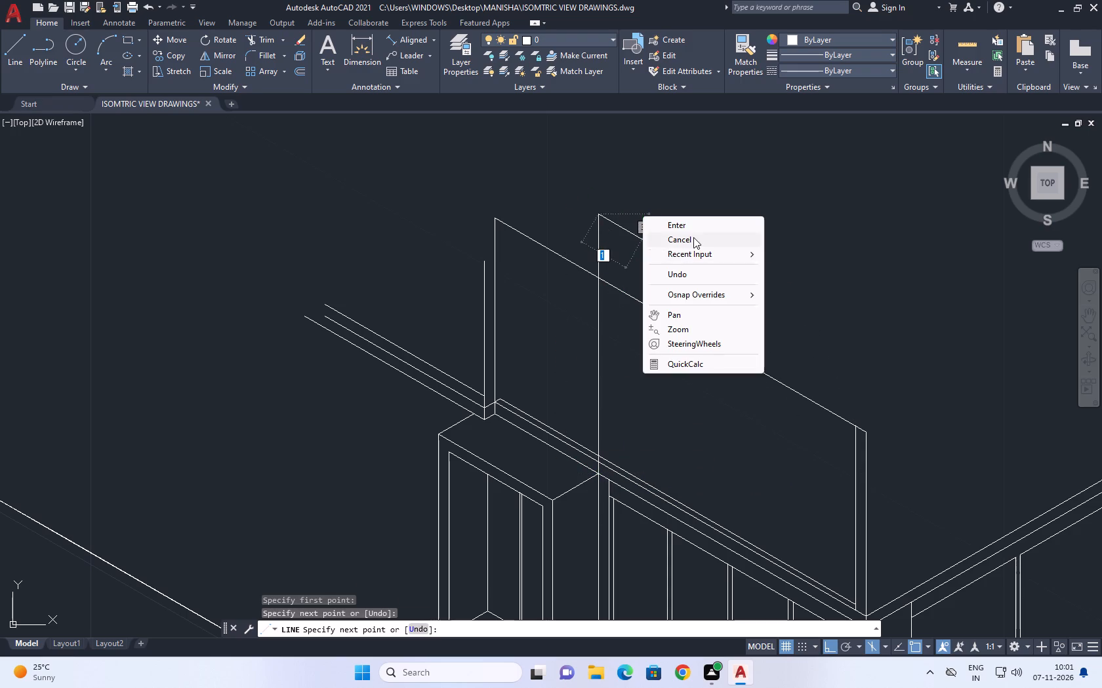
# Copy the vertical above the entrance block's rear corner 0.226 along the 150° isometric direction.
pyautogui.click(616, 339)
pyautogui.click(558, 314)
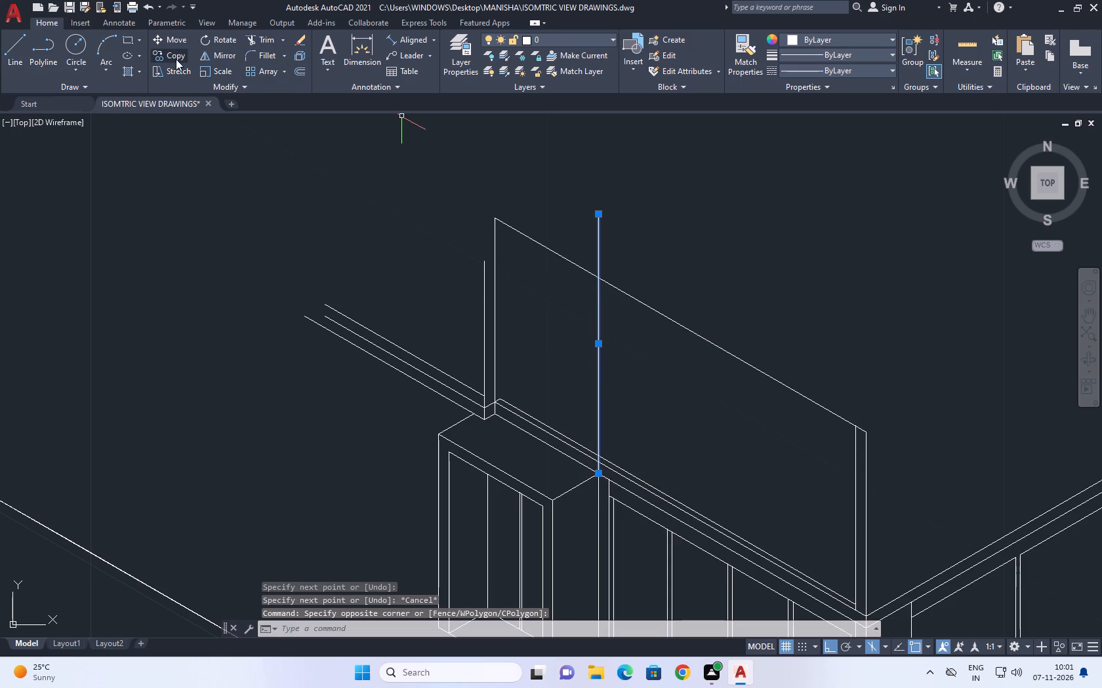
pyautogui.click(176, 58)
pyautogui.click(565, 362)
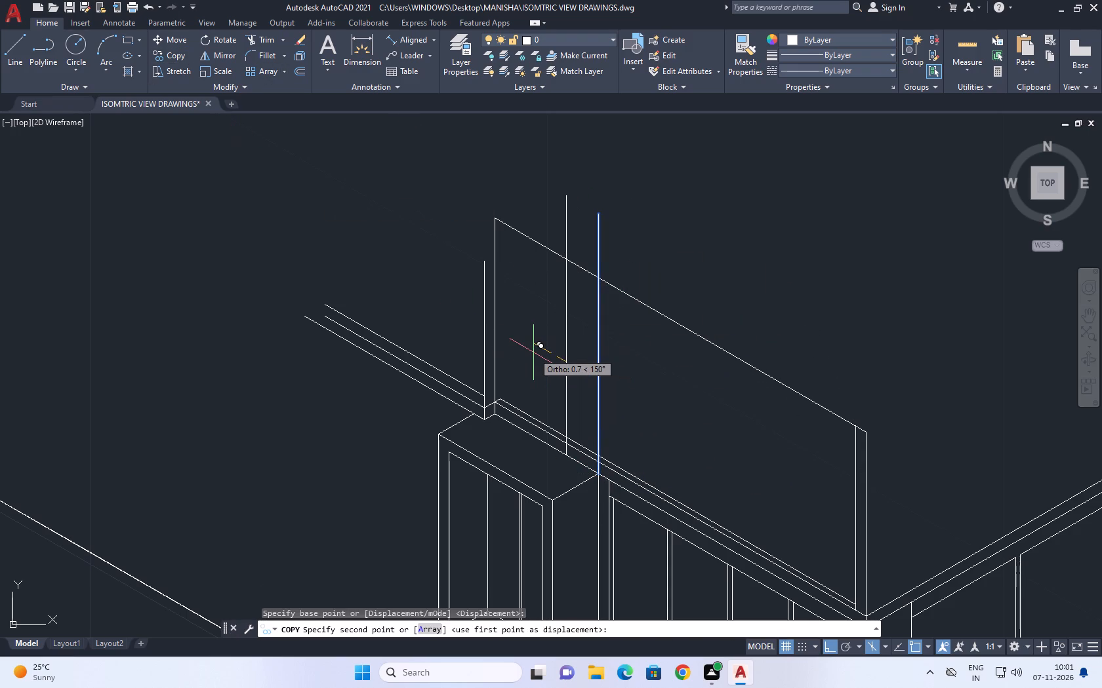
pyautogui.write('0.226')
pyautogui.press('Return')
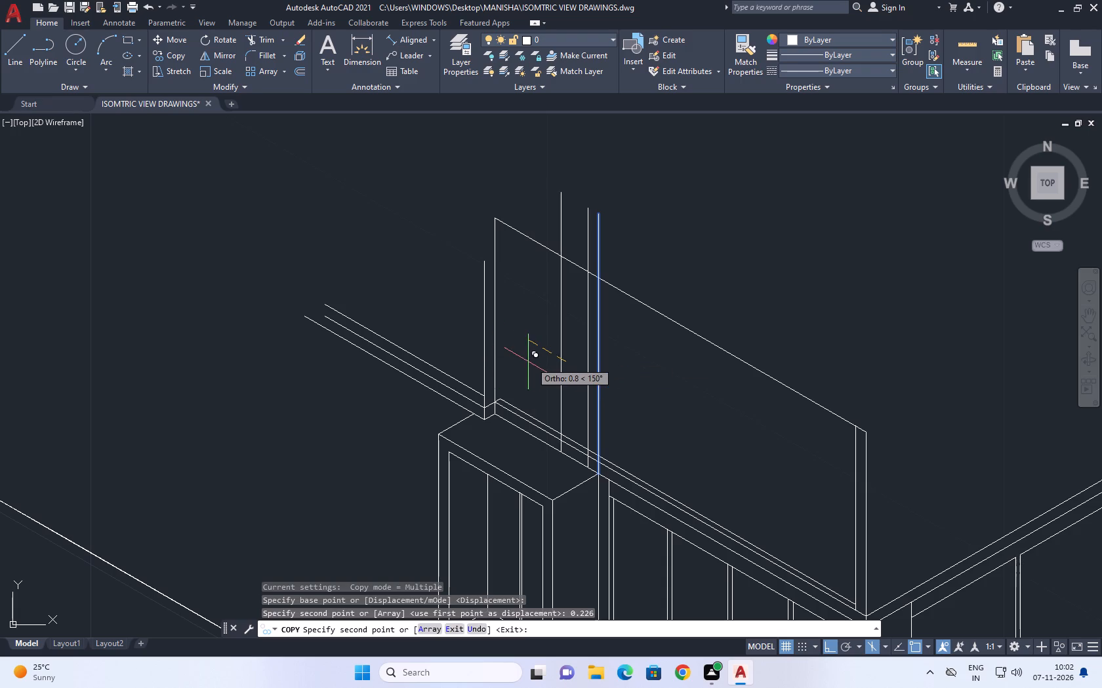
pyautogui.press('Escape')
# Copy the second vertical a further 0.226 along the 150° direction, giving three evenly spaced verticals.
pyautogui.click(590, 373)
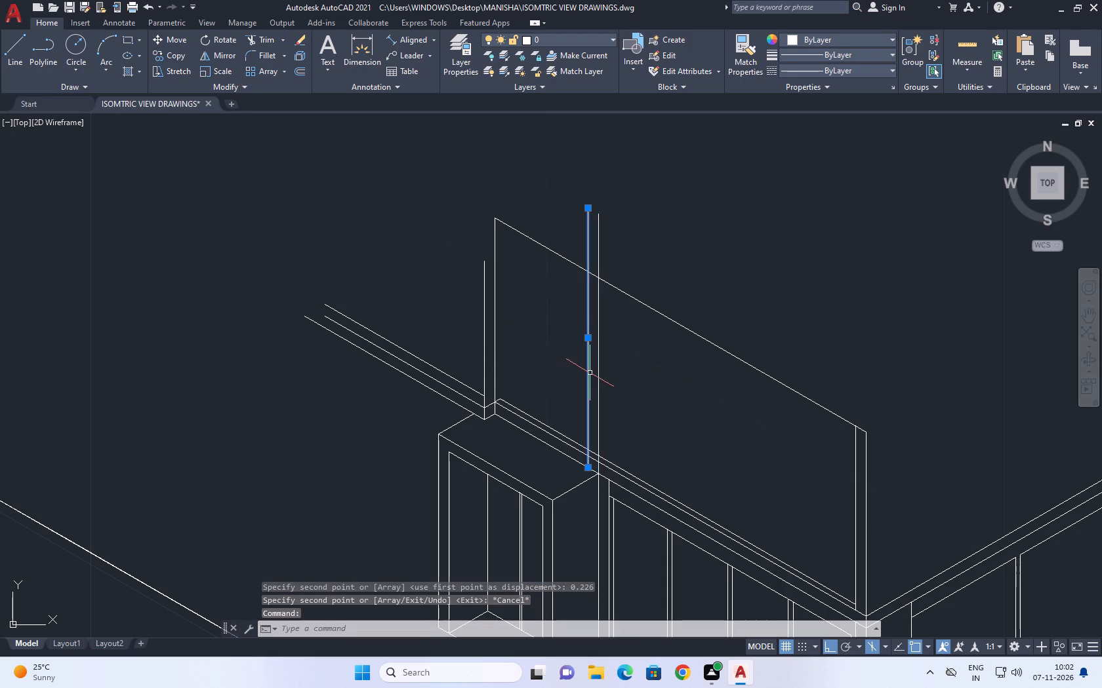
pyautogui.write('CO')
pyautogui.press('space')
pyautogui.click(567, 373)
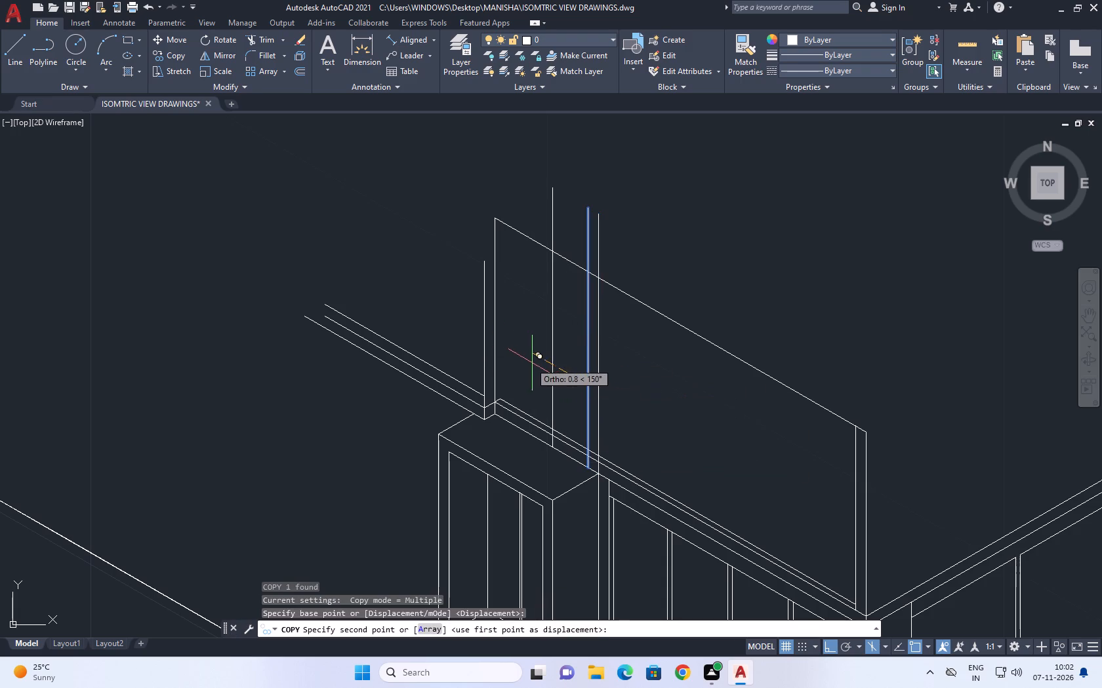
pyautogui.write('0.226')
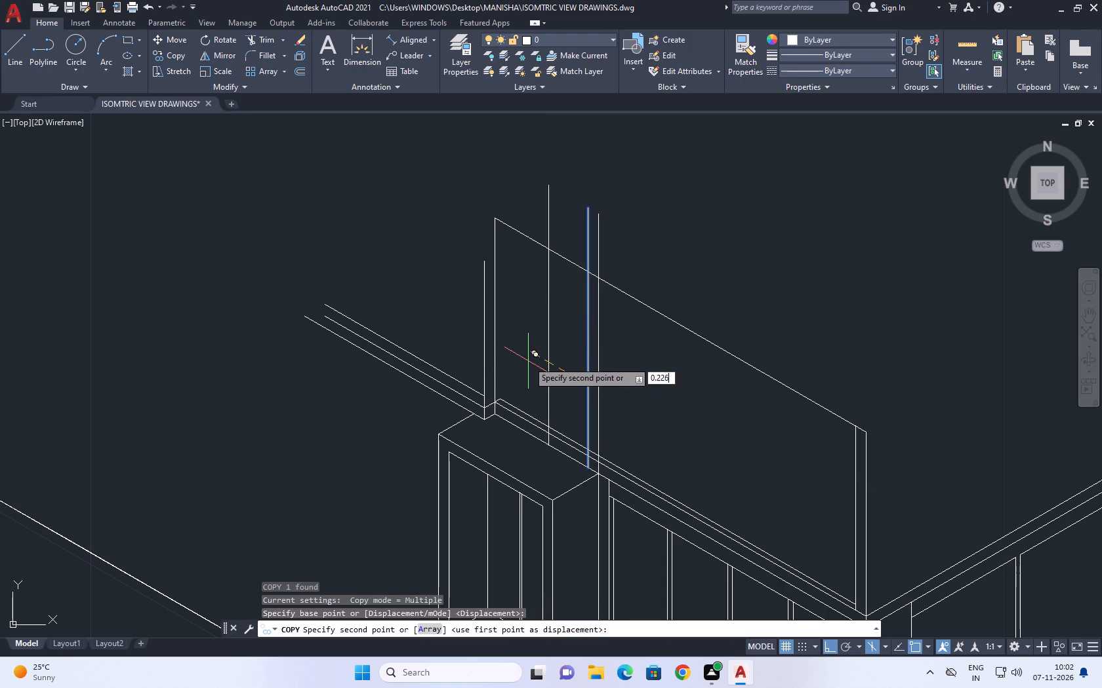
pyautogui.press('Return')
pyautogui.press('space')
# Trim the lower ends of the three verticals above the entrance block back to the set-back base line.
pyautogui.moveTo(636, 387); pyautogui.dragTo(654, 432, button='middle')
pyautogui.scroll(-1, 654, 432)
pyautogui.scroll(1, 654, 432)
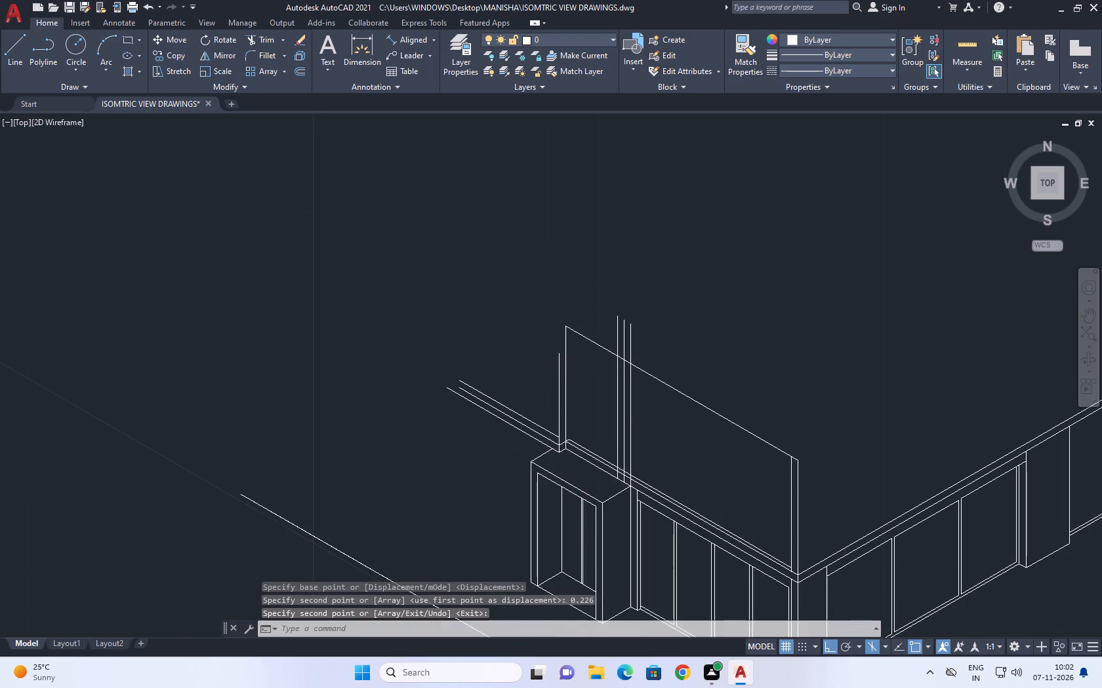
pyautogui.write('TR')
pyautogui.press('space')
pyautogui.scroll(3, 619, 489)
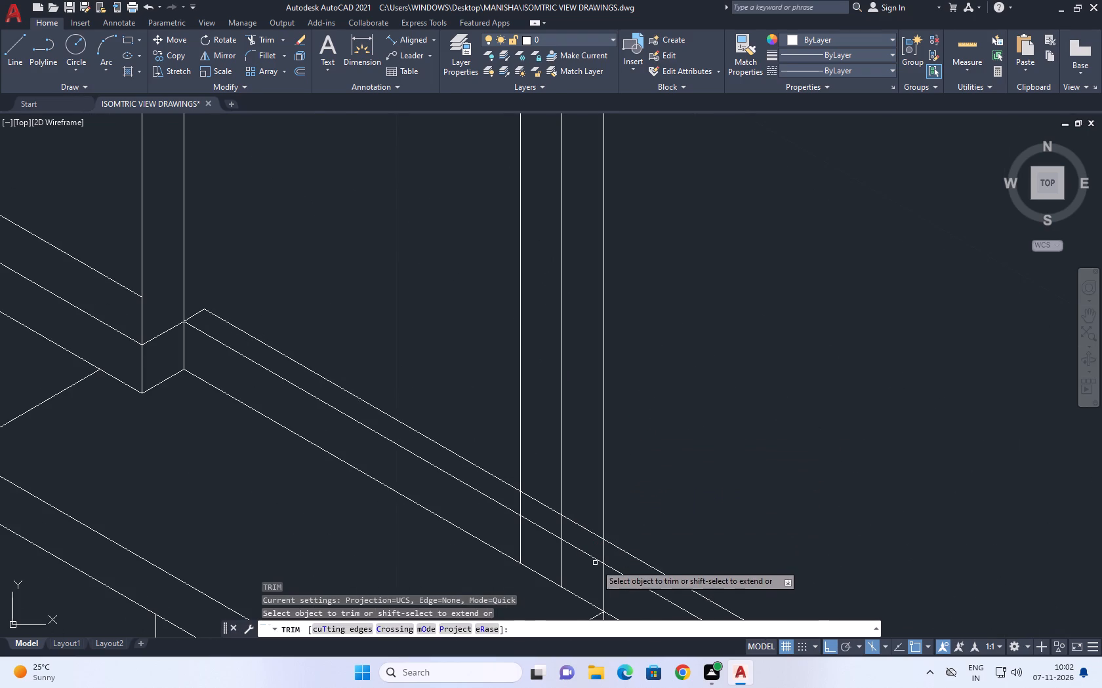
pyautogui.click(604, 583)
pyautogui.click(502, 529)
pyautogui.click(561, 568)
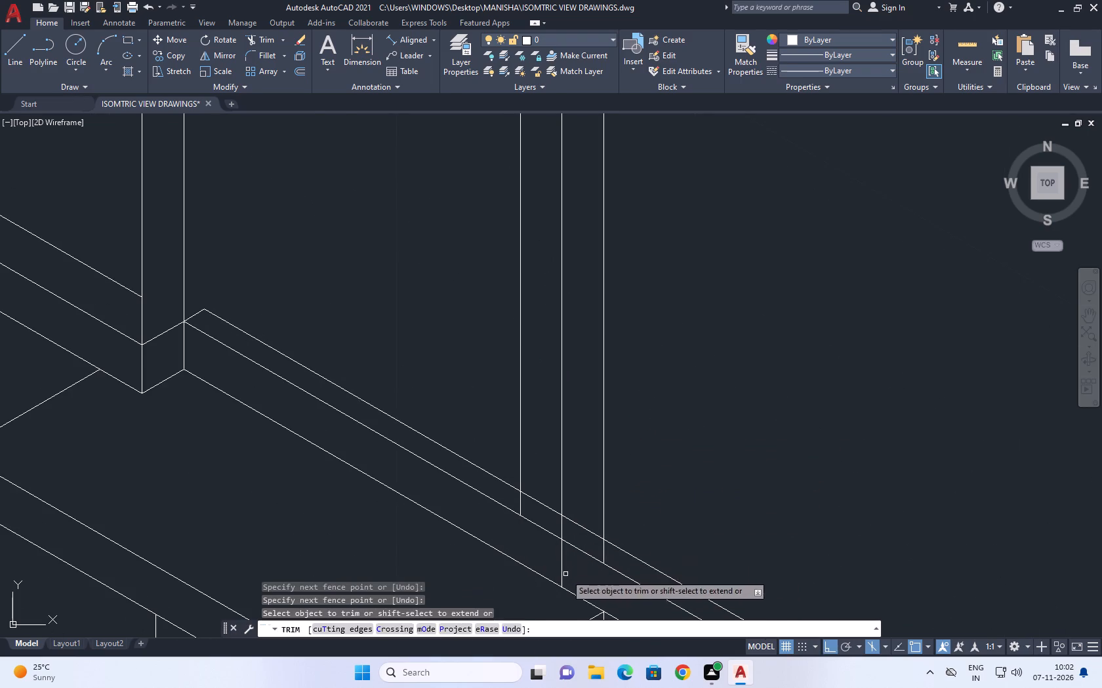
pyautogui.click(512, 497)
pyautogui.click(613, 554)
pyautogui.click(566, 565)
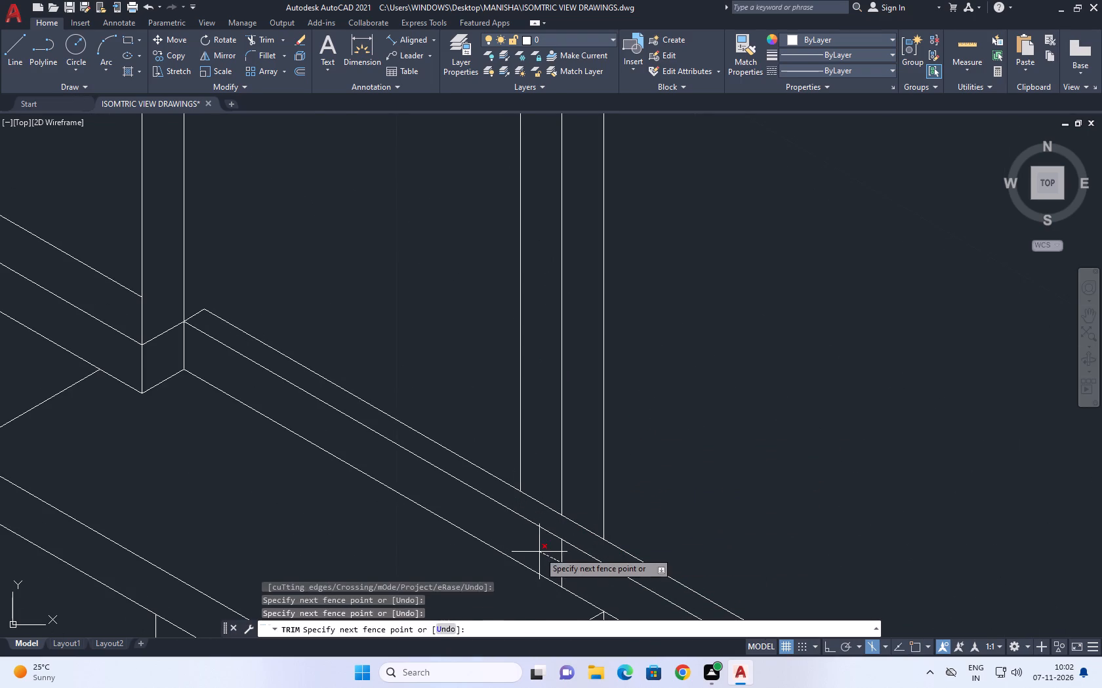
pyautogui.click(541, 551)
# Trim the tops of the three verticals where they project above the sloping upper outline.
pyautogui.scroll(-4, 596, 523)
pyautogui.moveTo(630, 414); pyautogui.dragTo(622, 412)
pyautogui.click(573, 379)
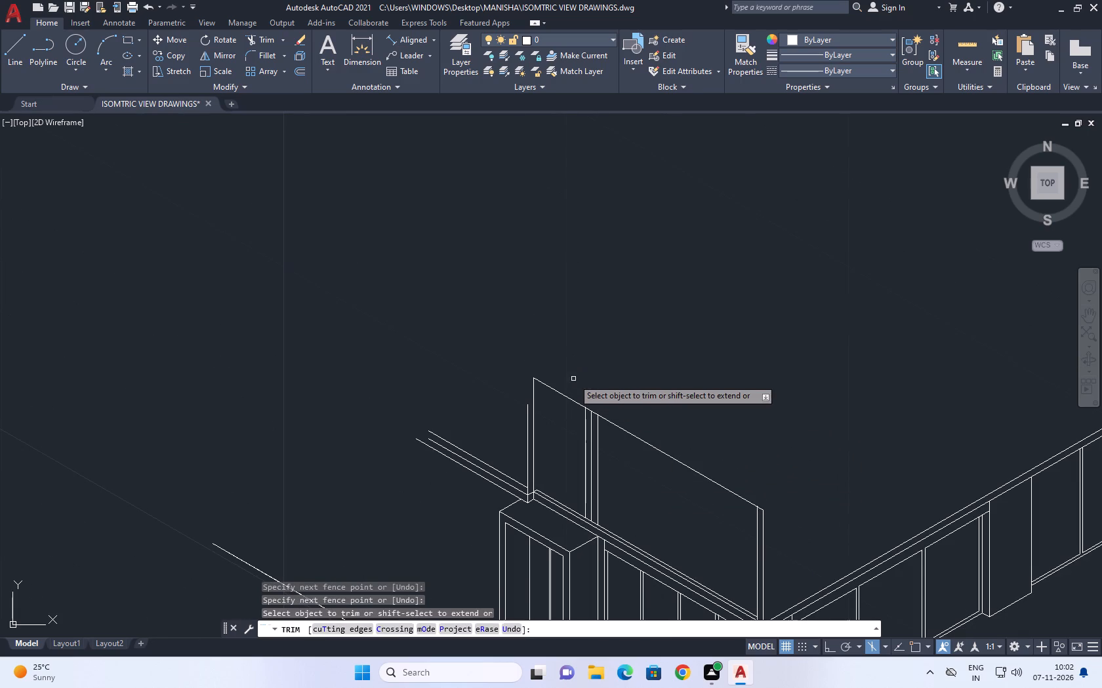
pyautogui.rightClick(685, 414)
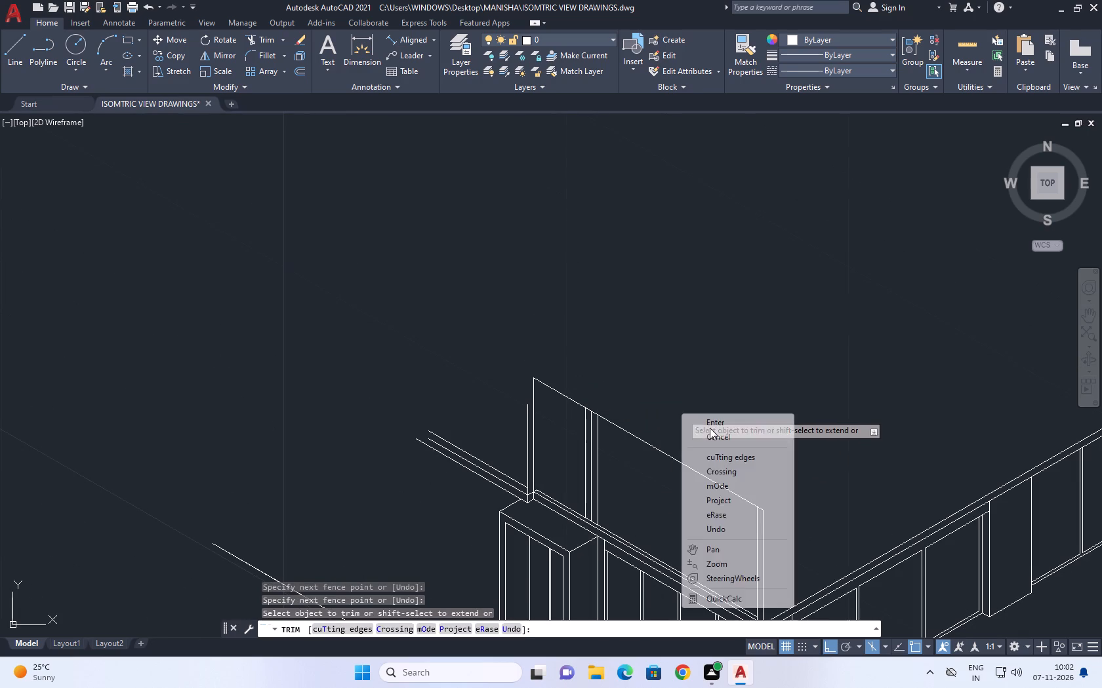
pyautogui.click(728, 438)
# Copy the sloping top outline of the upper wall 0.226 straight down as its inner edge line.
pyautogui.moveTo(712, 440); pyautogui.dragTo(676, 347, button='middle')
pyautogui.click(673, 375)
pyautogui.click(659, 401)
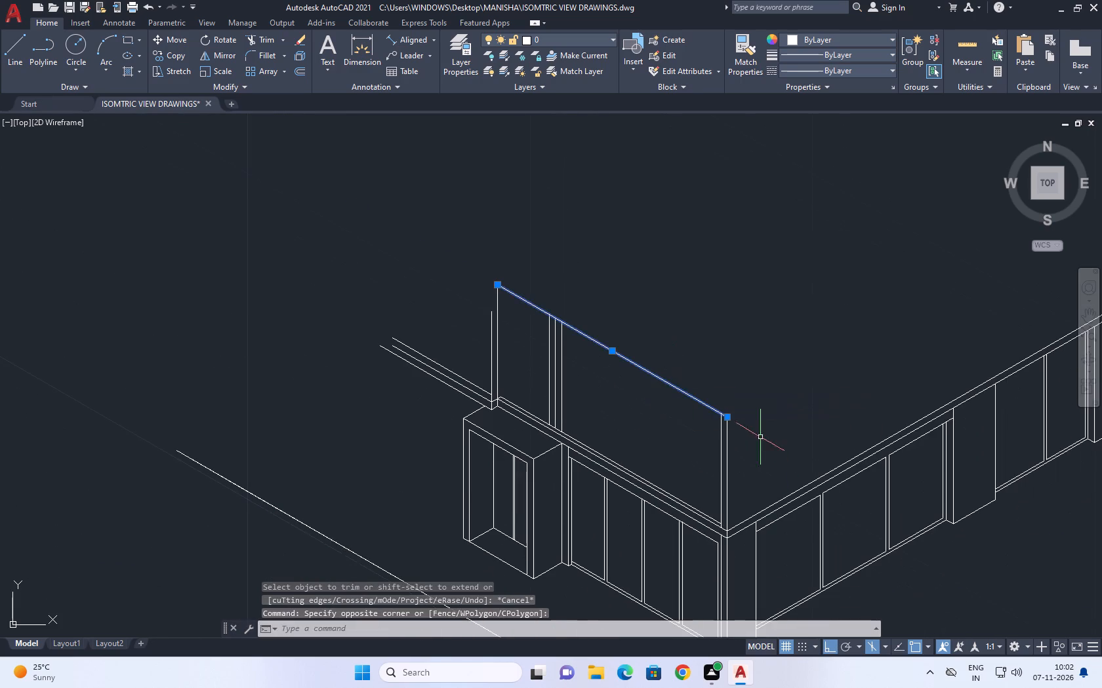
pyautogui.scroll(4, 739, 419)
pyautogui.click(607, 333)
pyautogui.click(774, 465)
pyautogui.scroll(-5, 651, 313)
pyautogui.click(701, 360)
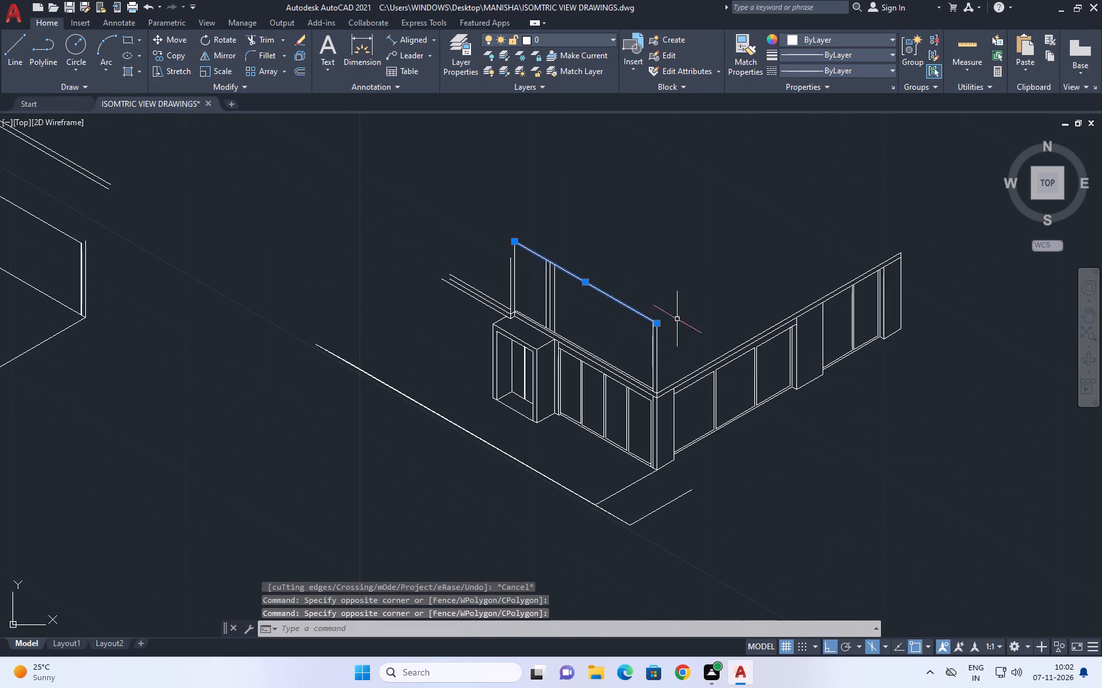
pyautogui.click(178, 60)
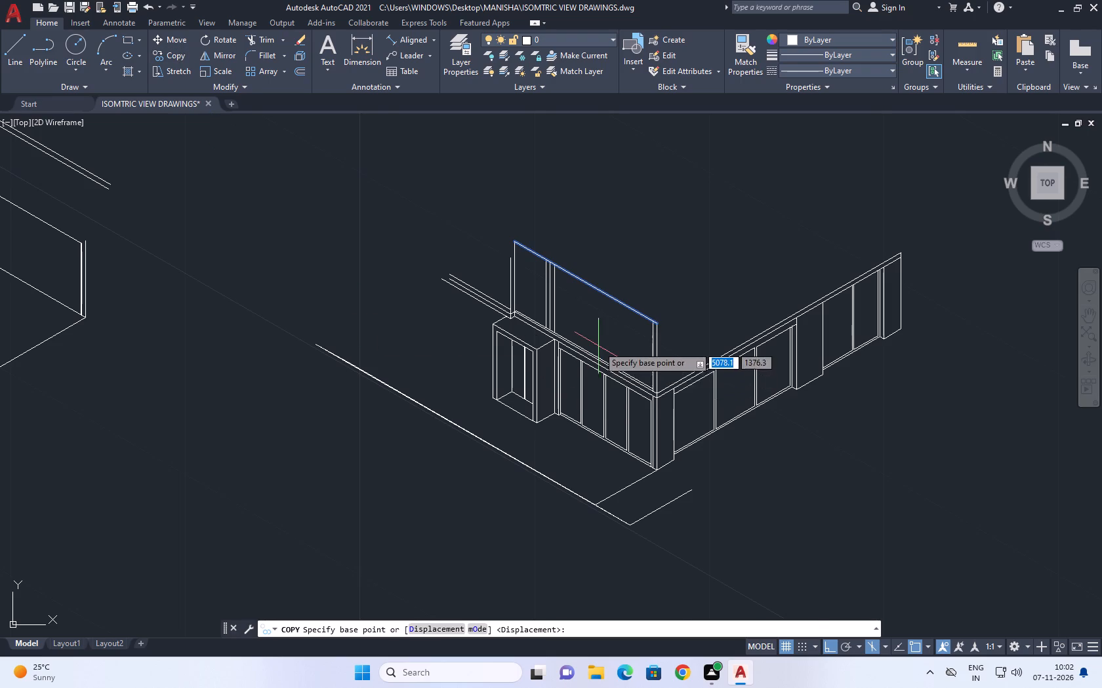
pyautogui.scroll(3, 595, 339)
pyautogui.click(601, 309)
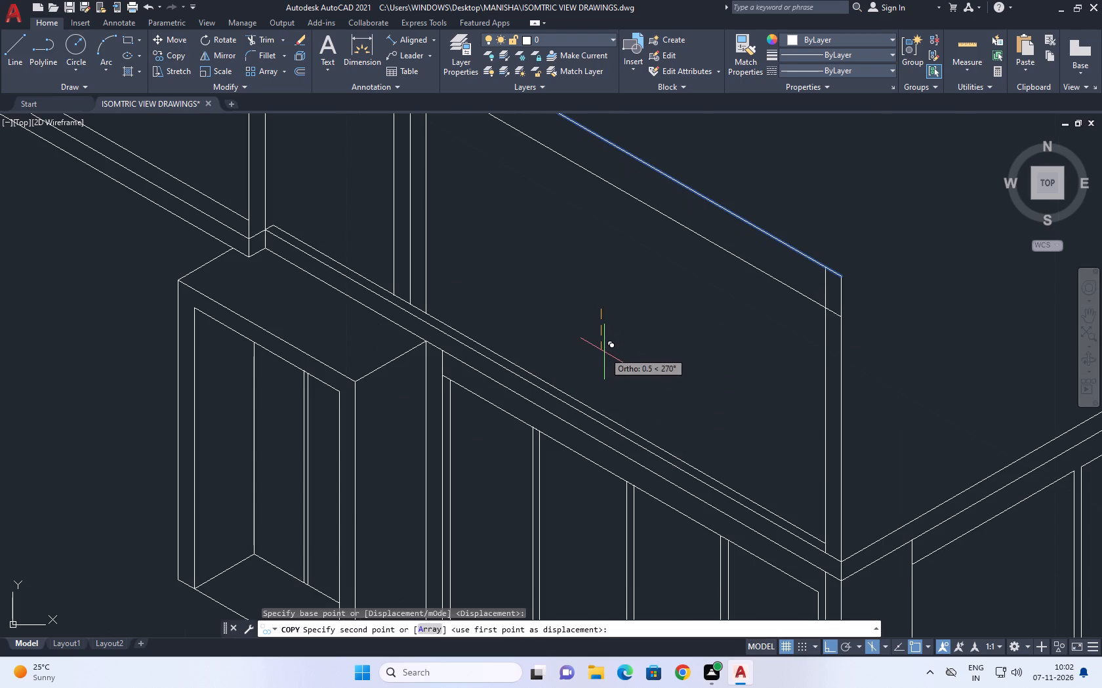
pyautogui.write('0.226')
pyautogui.press('Return')
pyautogui.rightClick(627, 334)
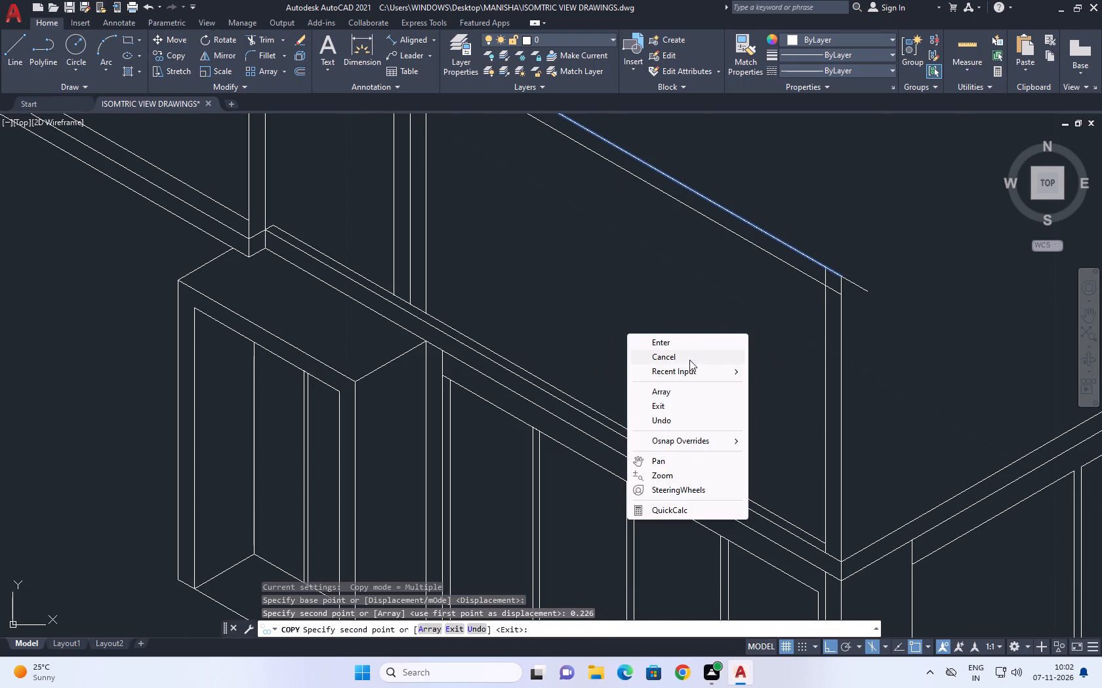
pyautogui.click(689, 356)
# Trim the inner sloping line and inner vertical where they overrun each other at the upper wall's lower corner.
pyautogui.moveTo(605, 375); pyautogui.dragTo(626, 449, button='middle')
pyautogui.click(268, 37)
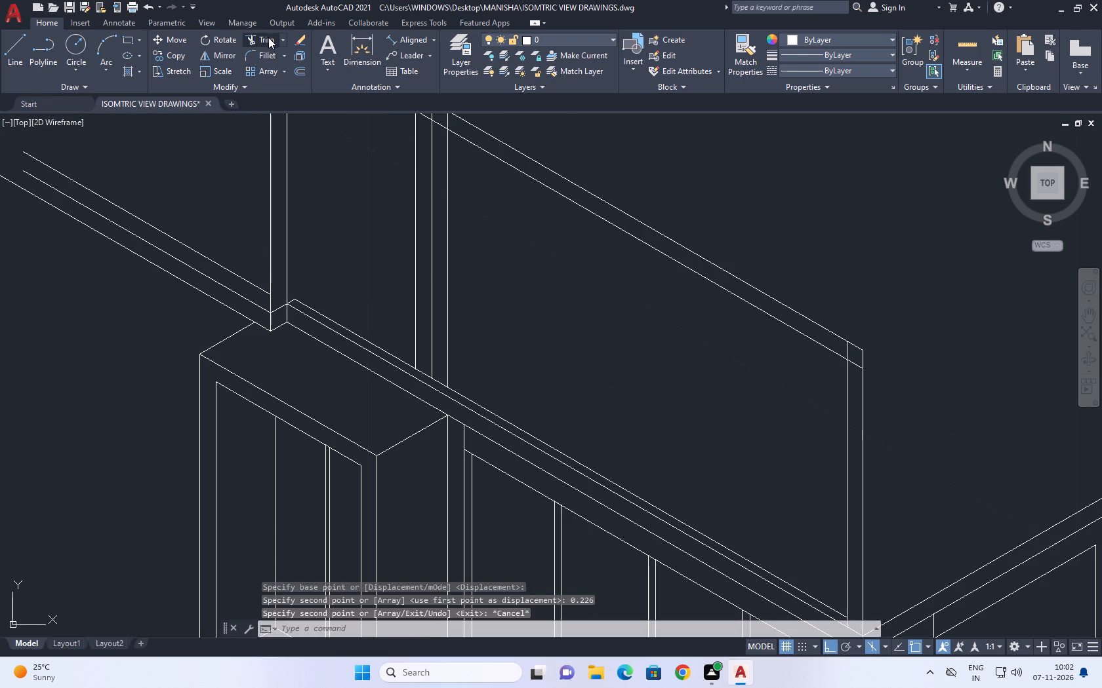
pyautogui.scroll(2, 884, 337)
pyautogui.scroll(4, 796, 403)
pyautogui.click(684, 229)
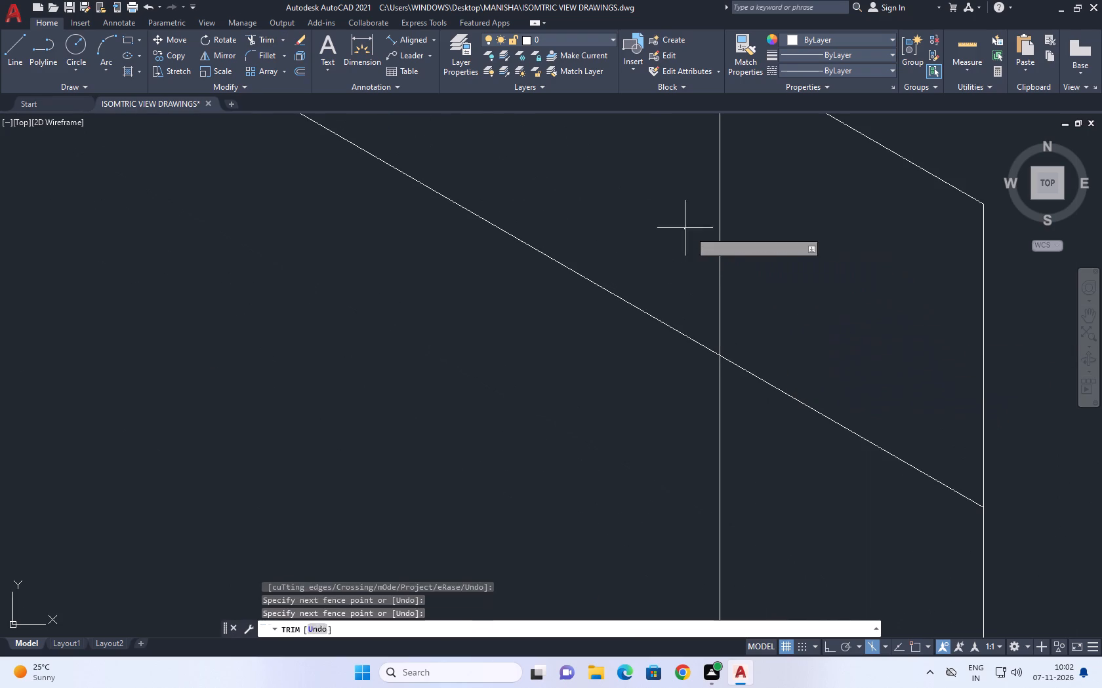
pyautogui.moveTo(886, 452); pyautogui.dragTo(894, 480)
# Trim the portions of the three verticals lying between the inner and outer sloping top lines.
pyautogui.scroll(-9, 844, 391)
pyautogui.moveTo(637, 243); pyautogui.dragTo(715, 358, button='middle')
pyautogui.scroll(2, 689, 343)
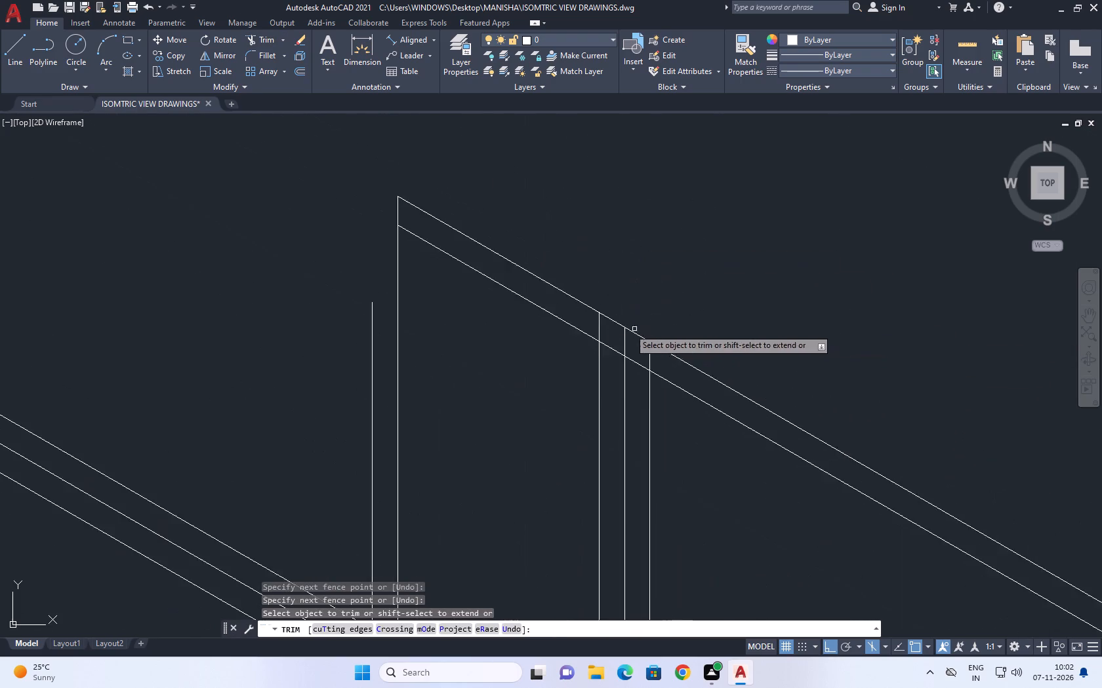
pyautogui.scroll(2, 624, 328)
pyautogui.click(559, 305)
pyautogui.click(813, 442)
pyautogui.rightClick(775, 292)
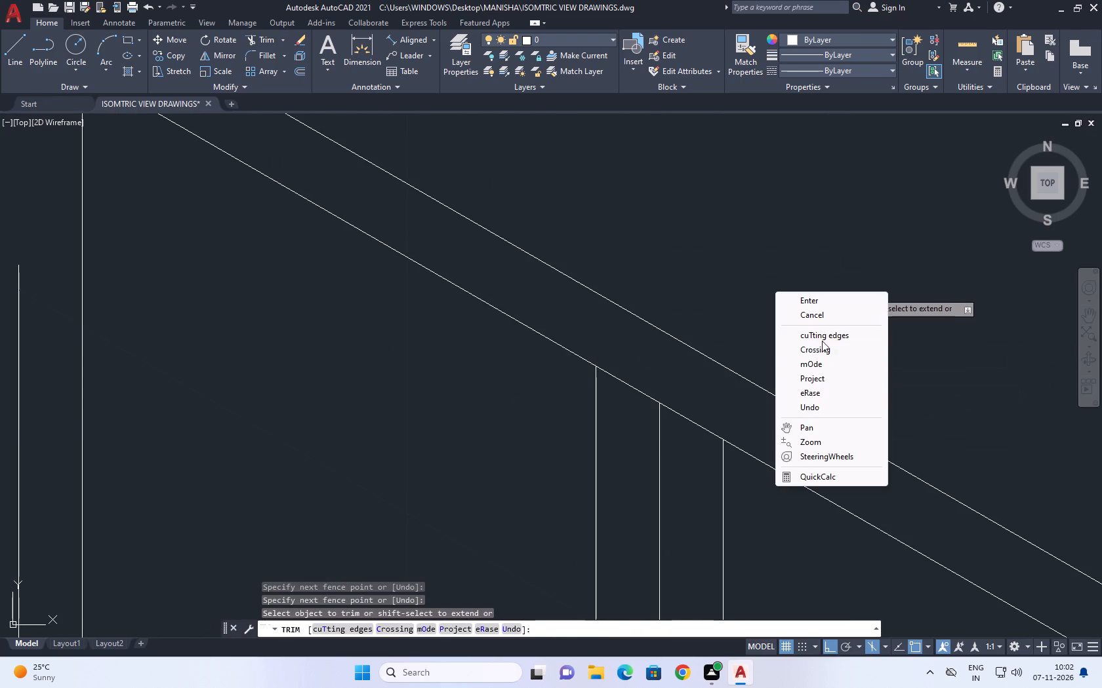
pyautogui.click(828, 318)
# Copy the upper wall's end vertical beside the entrance 0.5 along the 330° isometric direction.
pyautogui.moveTo(777, 354); pyautogui.dragTo(674, 397, button='middle')
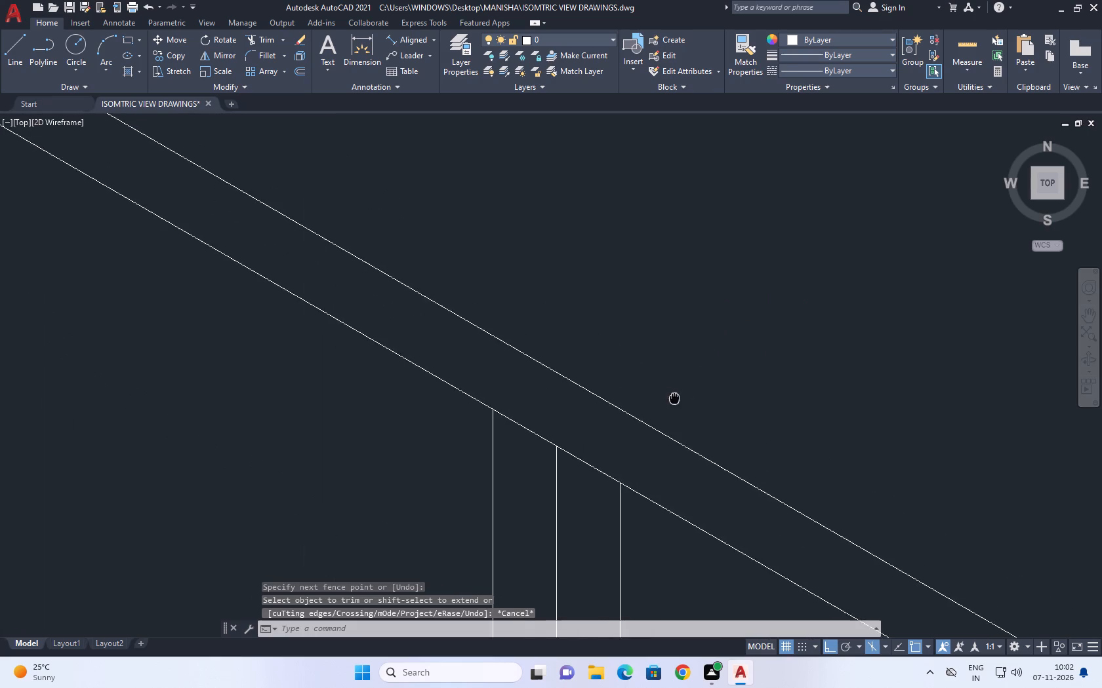
pyautogui.moveTo(674, 397); pyautogui.dragTo(682, 411, button='middle')
pyautogui.scroll(-1, 683, 411)
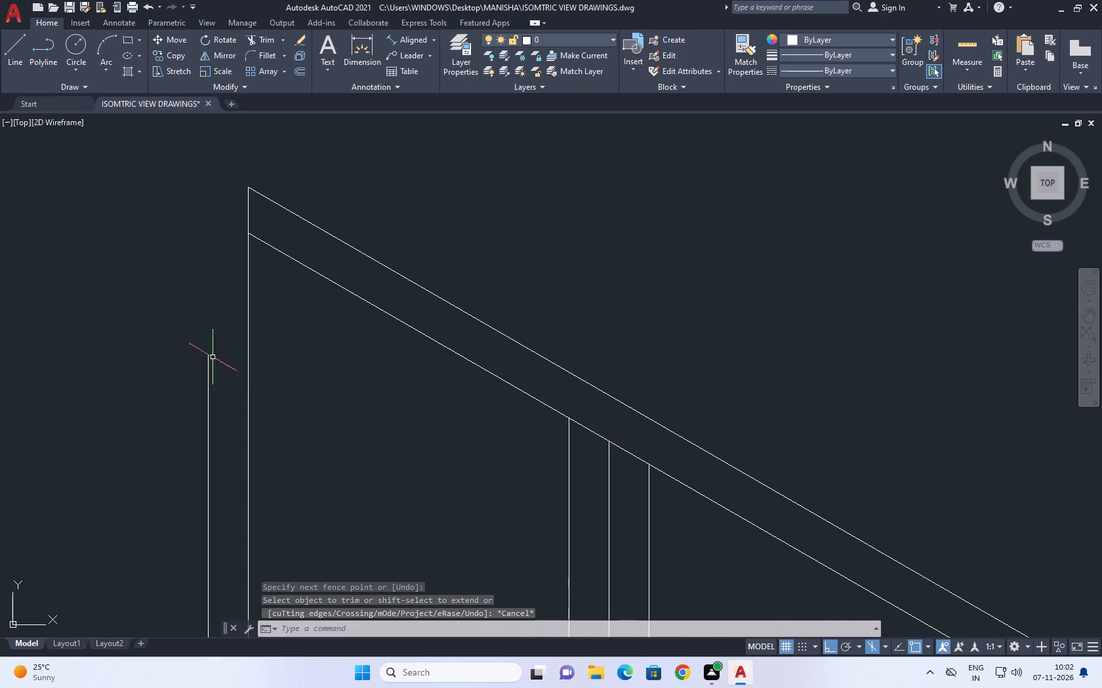
pyautogui.moveTo(213, 357); pyautogui.dragTo(479, 250, button='middle')
pyautogui.scroll(-2, 479, 250)
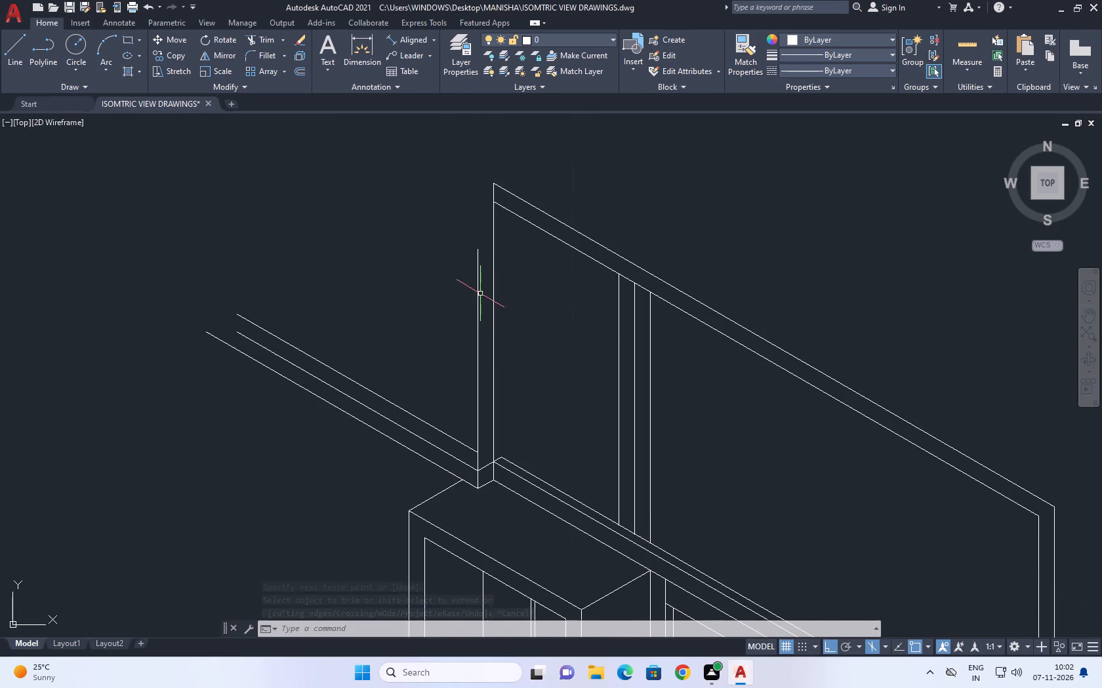
pyautogui.scroll(-1, 483, 305)
pyautogui.moveTo(592, 408); pyautogui.dragTo(556, 400, button='middle')
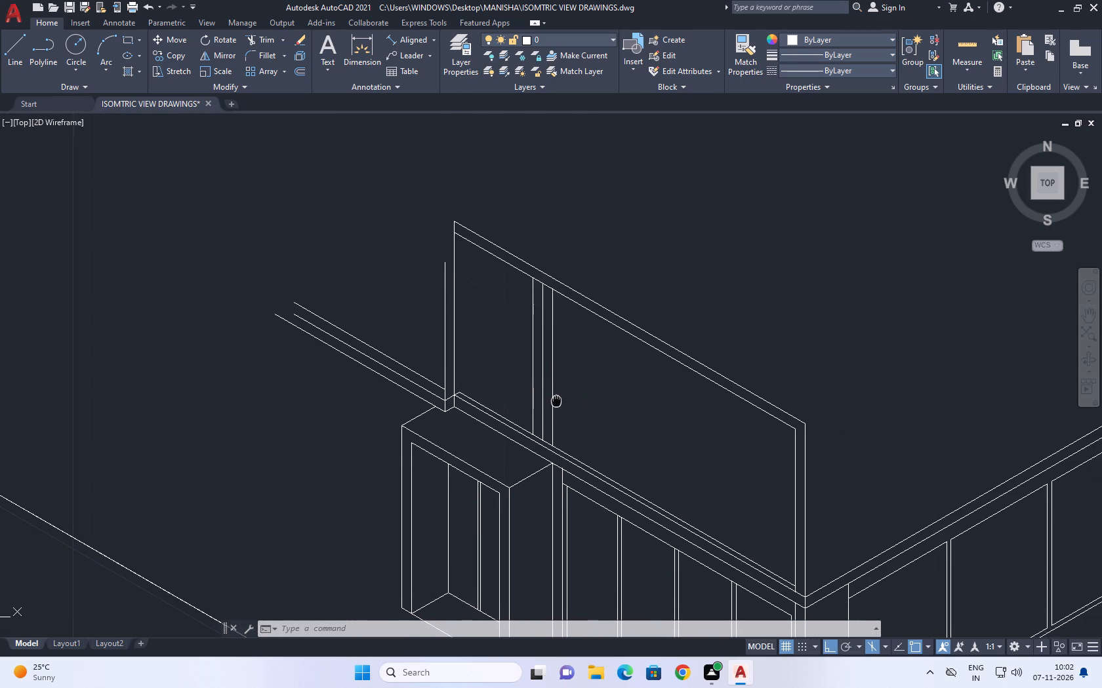
pyautogui.moveTo(556, 400); pyautogui.dragTo(535, 392, button='middle')
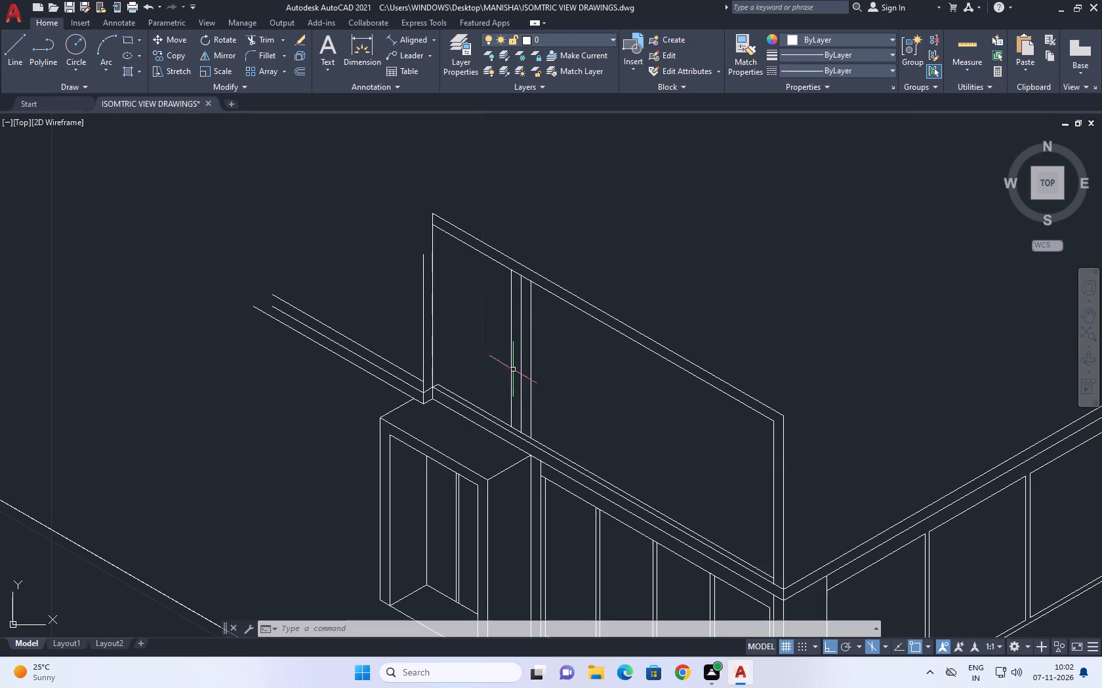
pyautogui.click(434, 271)
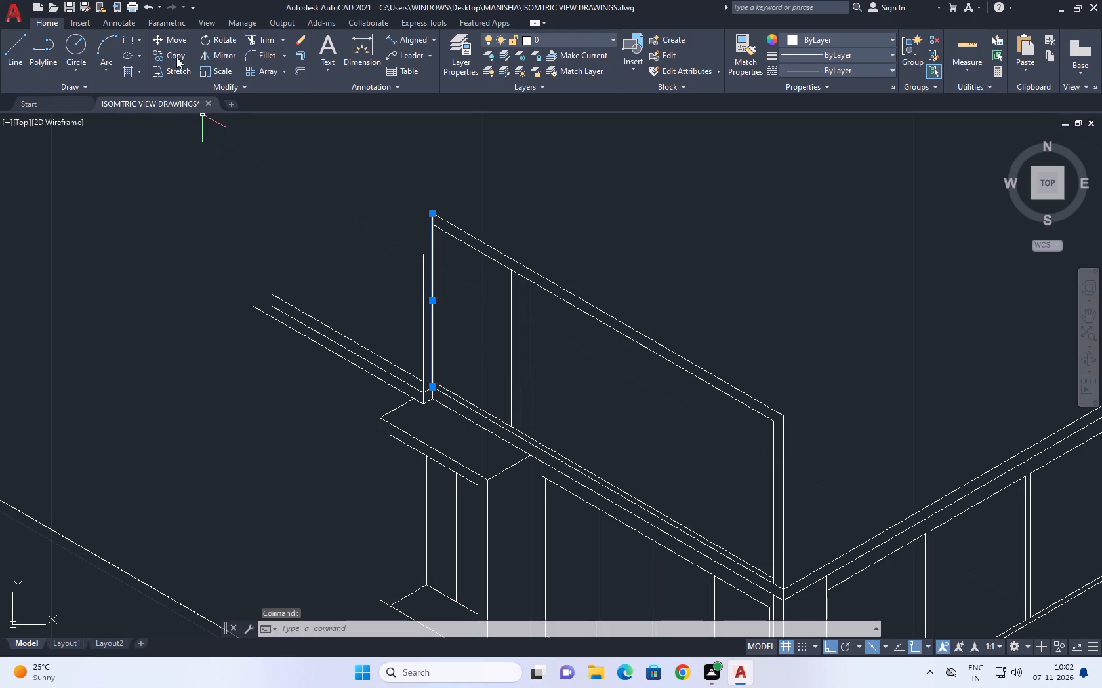
pyautogui.click(176, 56)
pyautogui.click(459, 292)
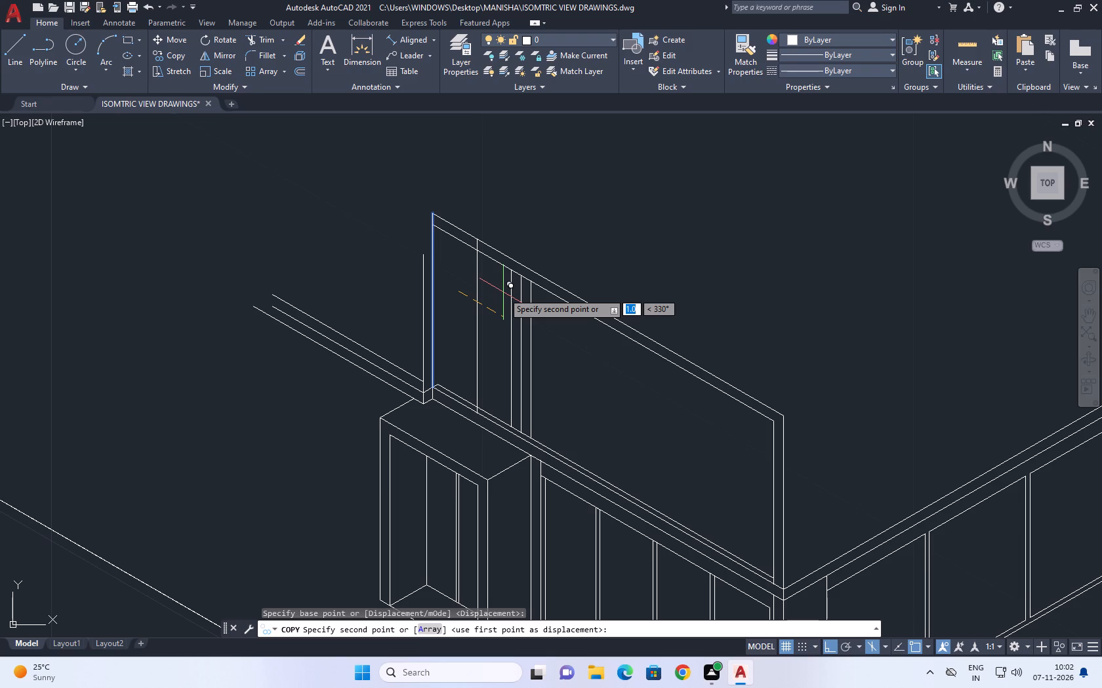
pyautogui.write('0.5')
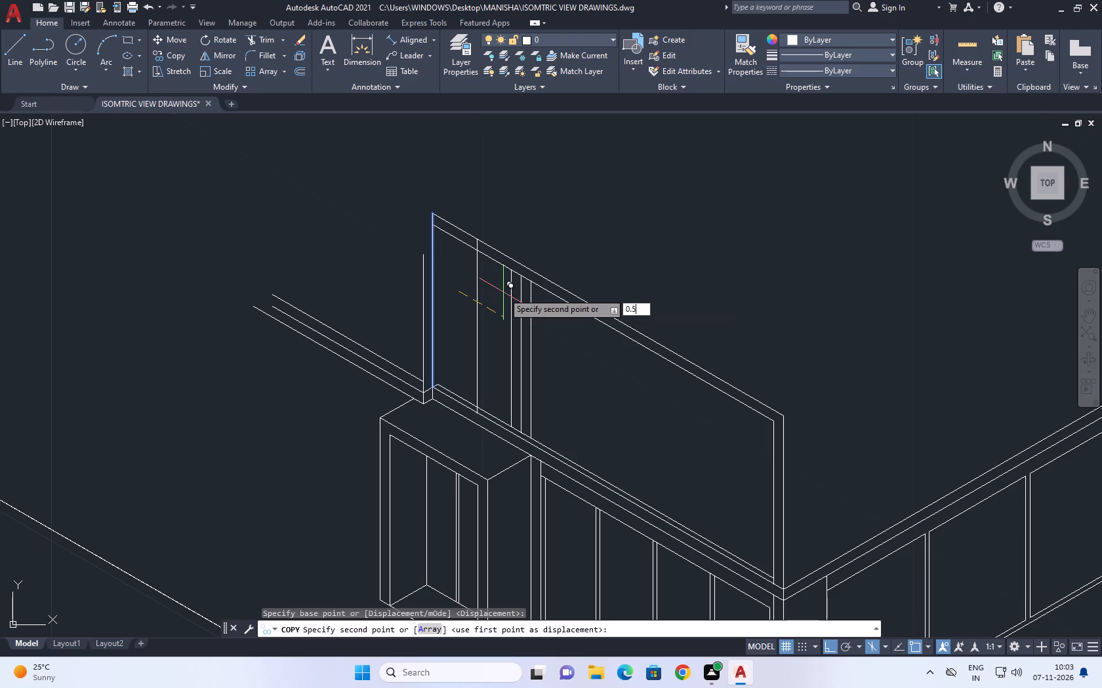
pyautogui.press('Return')
pyautogui.rightClick(567, 271)
pyautogui.click(648, 294)
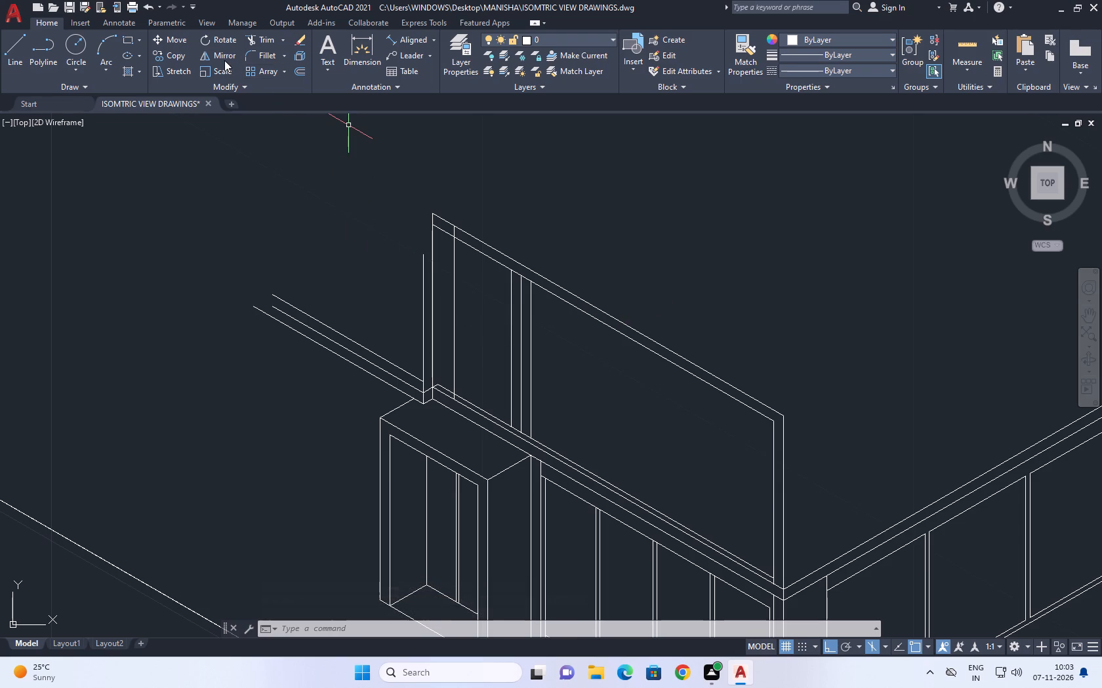
# Trim the lower end of the copied end vertical back to the set-back base line.
pyautogui.click(272, 41)
pyautogui.scroll(2, 451, 406)
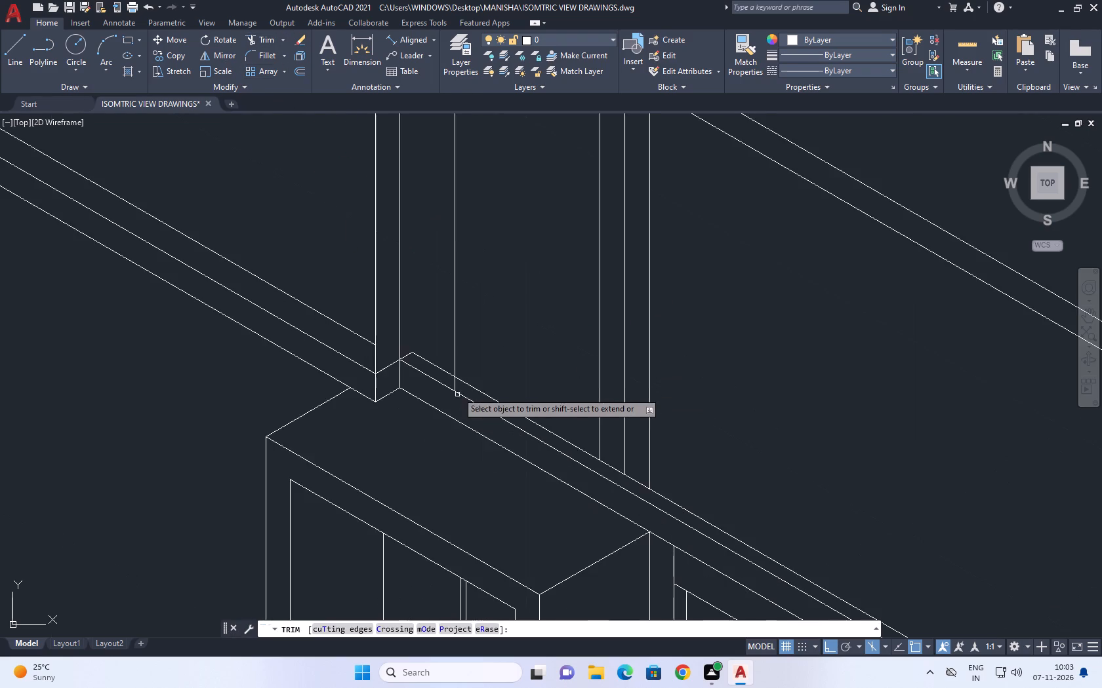
pyautogui.scroll(2, 457, 391)
pyautogui.click(454, 383)
pyautogui.click(440, 367)
pyautogui.rightClick(556, 318)
pyautogui.click(585, 330)
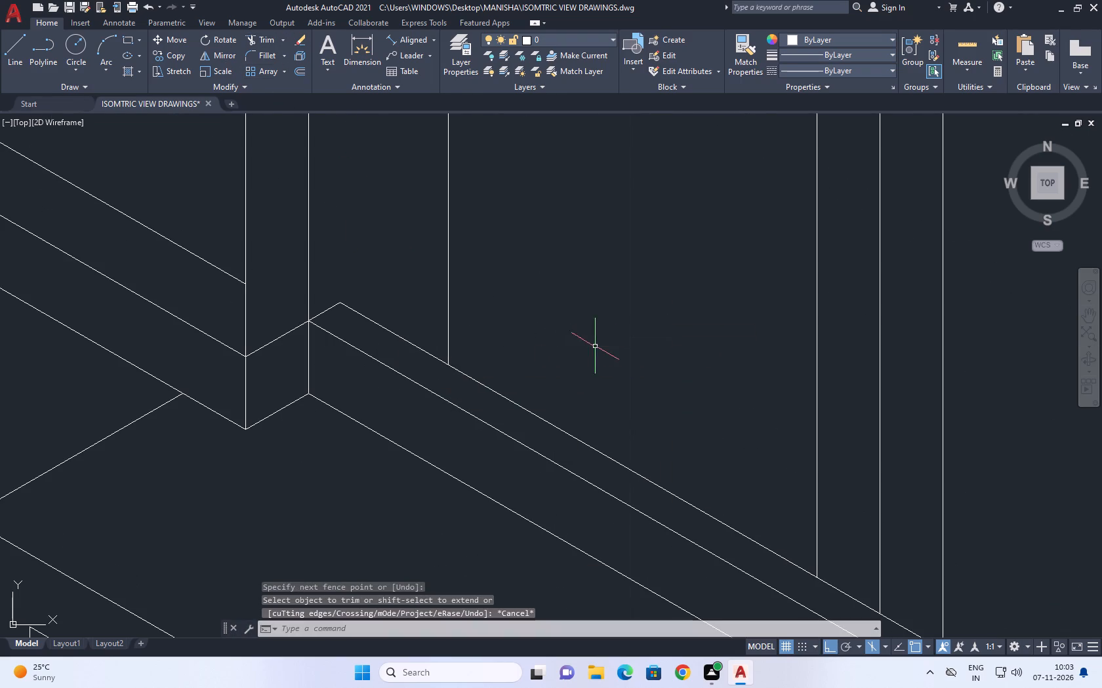
# Extend the set-back base line above the entrance to the upper wall's end vertical.
pyautogui.write('EX')
pyautogui.press('space')
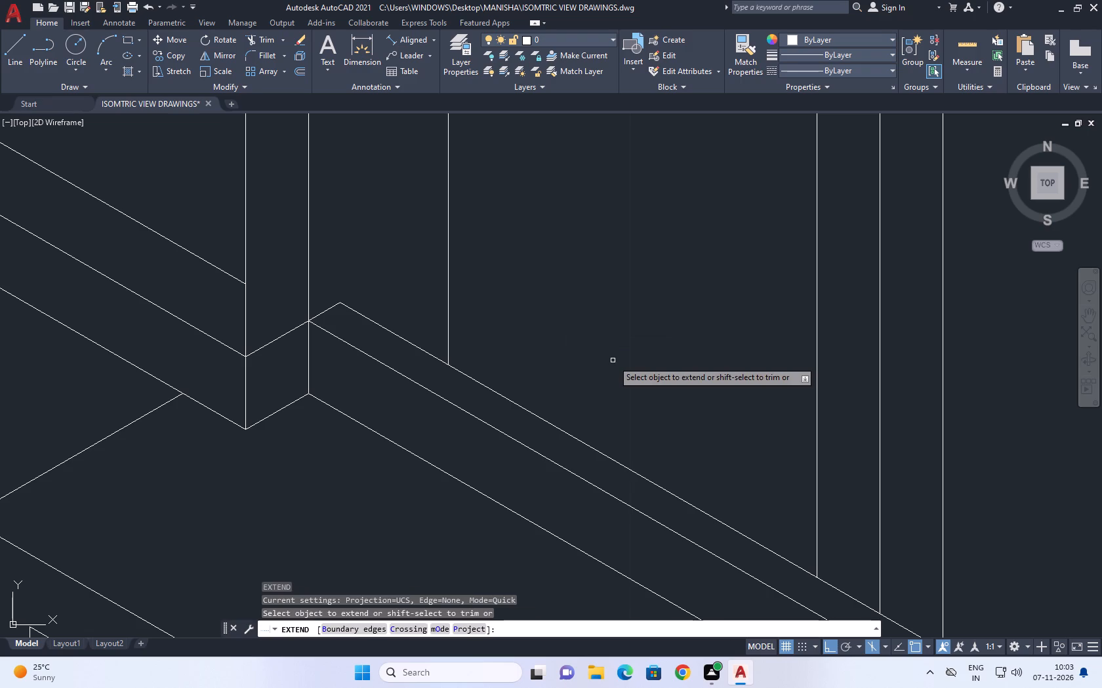
pyautogui.click(383, 330)
pyautogui.rightClick(395, 288)
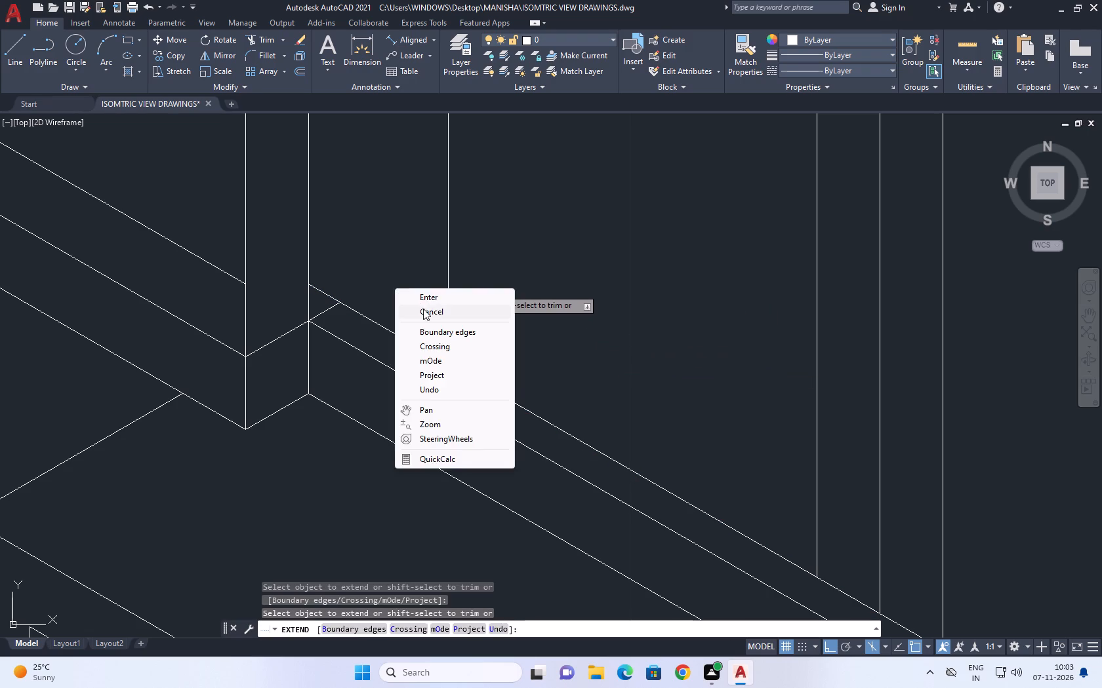
pyautogui.click(423, 309)
# Trim the short 30° piece left beyond the end vertical at the base corner.
pyautogui.click(275, 37)
pyautogui.click(321, 312)
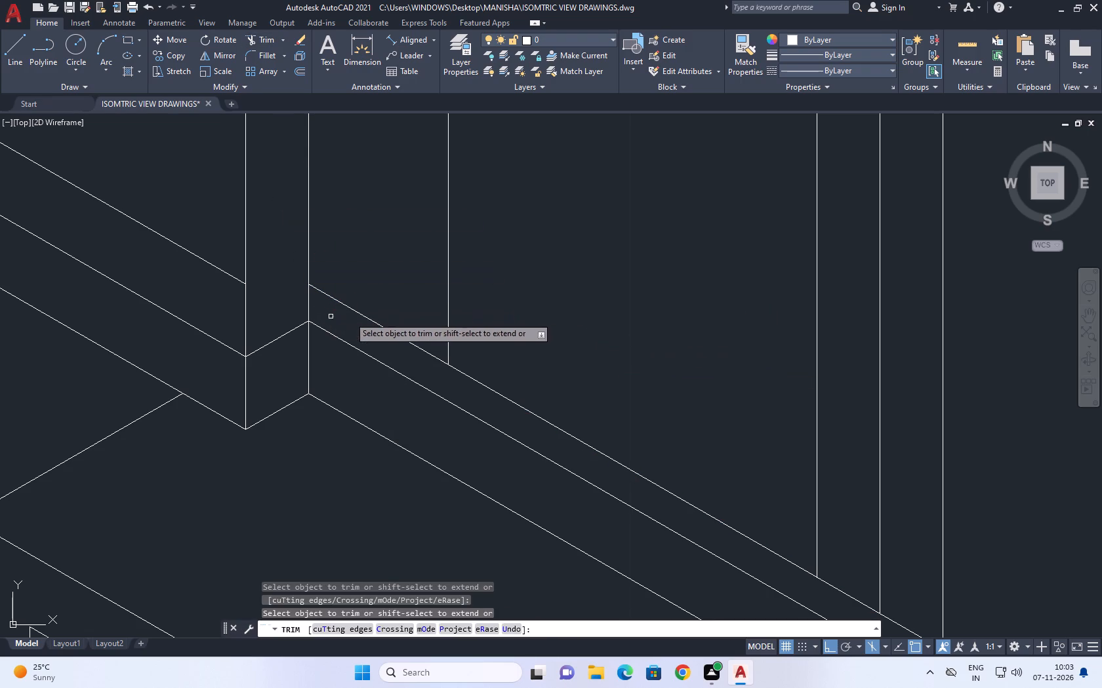
pyautogui.rightClick(386, 254)
pyautogui.click(429, 278)
# Trim the top of the copied end vertical back to the inner sloping line.
pyautogui.scroll(-3, 527, 356)
pyautogui.moveTo(546, 328); pyautogui.dragTo(532, 370, button='middle')
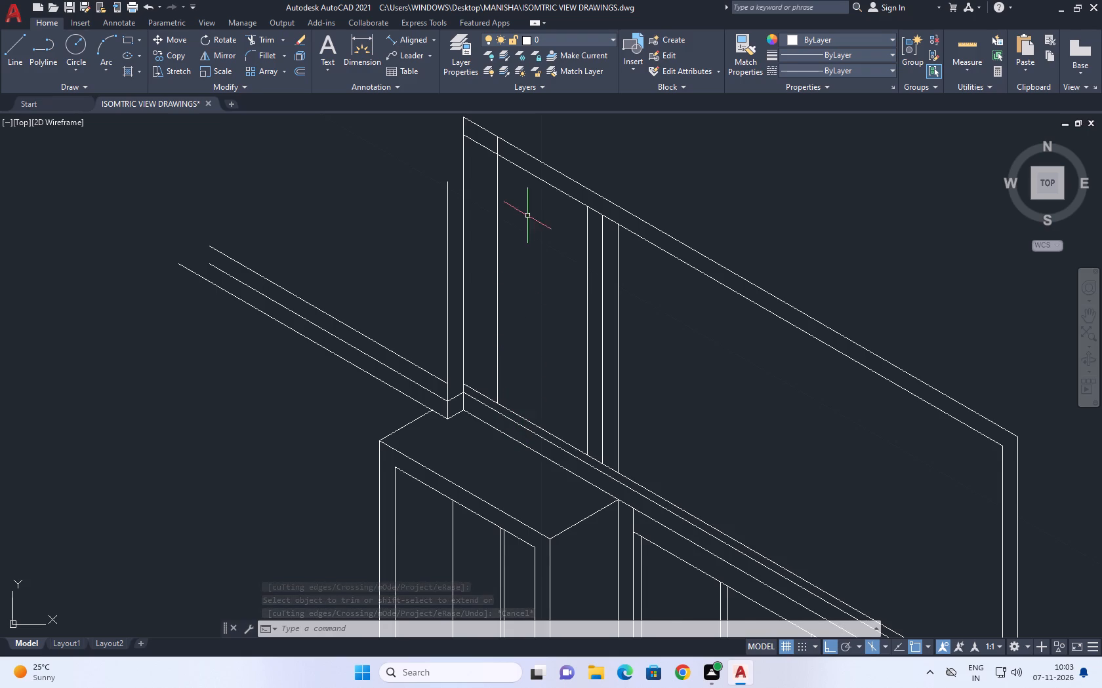
pyautogui.moveTo(527, 229); pyautogui.dragTo(530, 300, button='middle')
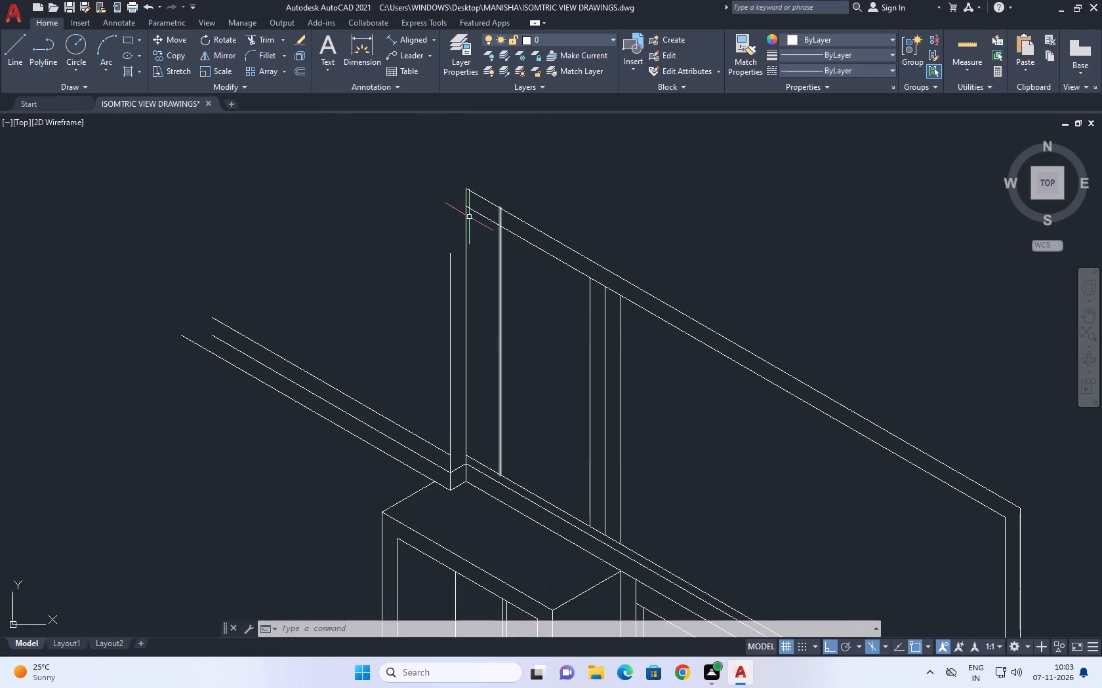
pyautogui.click(264, 41)
pyautogui.scroll(2, 472, 213)
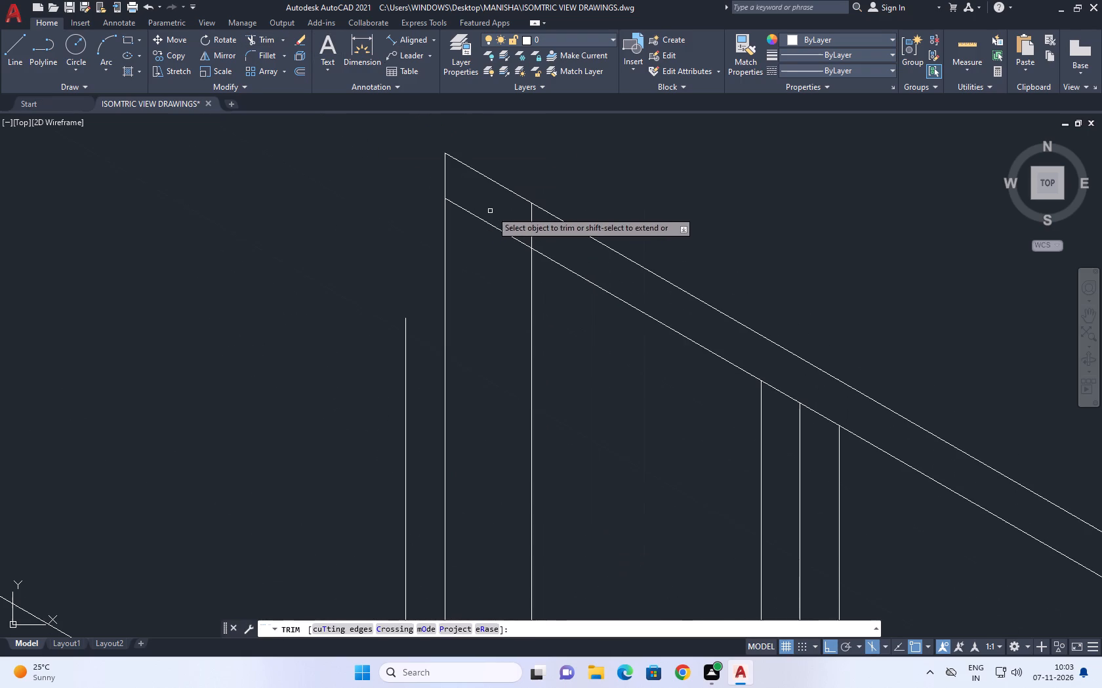
pyautogui.click(520, 216)
pyautogui.click(551, 248)
pyautogui.rightClick(577, 188)
pyautogui.click(609, 210)
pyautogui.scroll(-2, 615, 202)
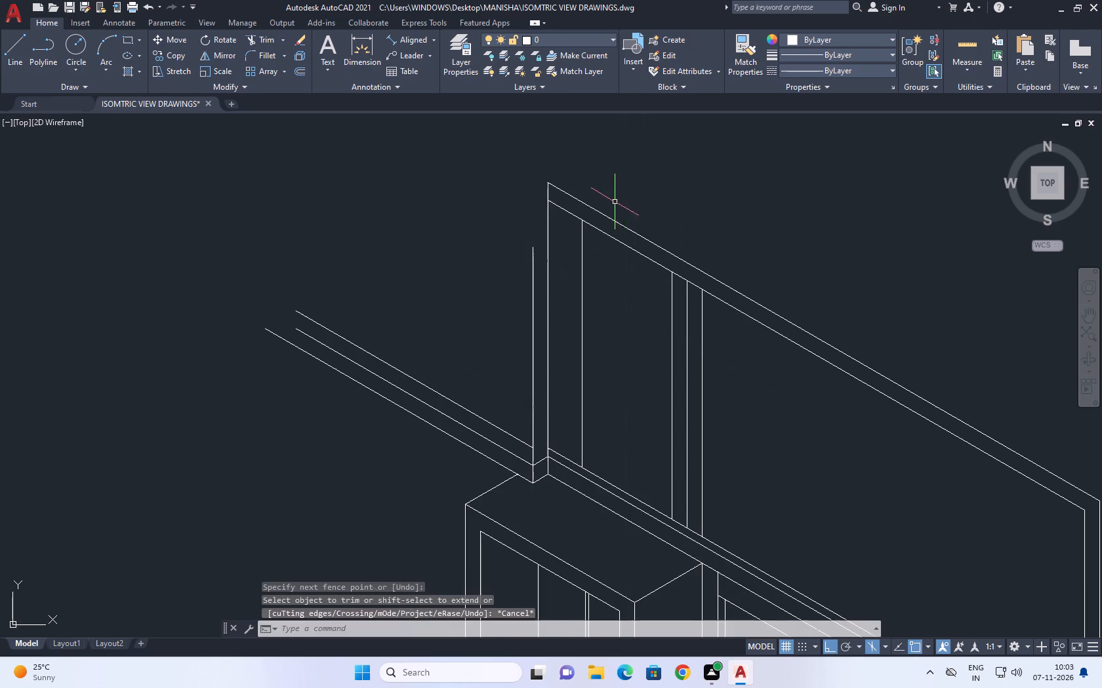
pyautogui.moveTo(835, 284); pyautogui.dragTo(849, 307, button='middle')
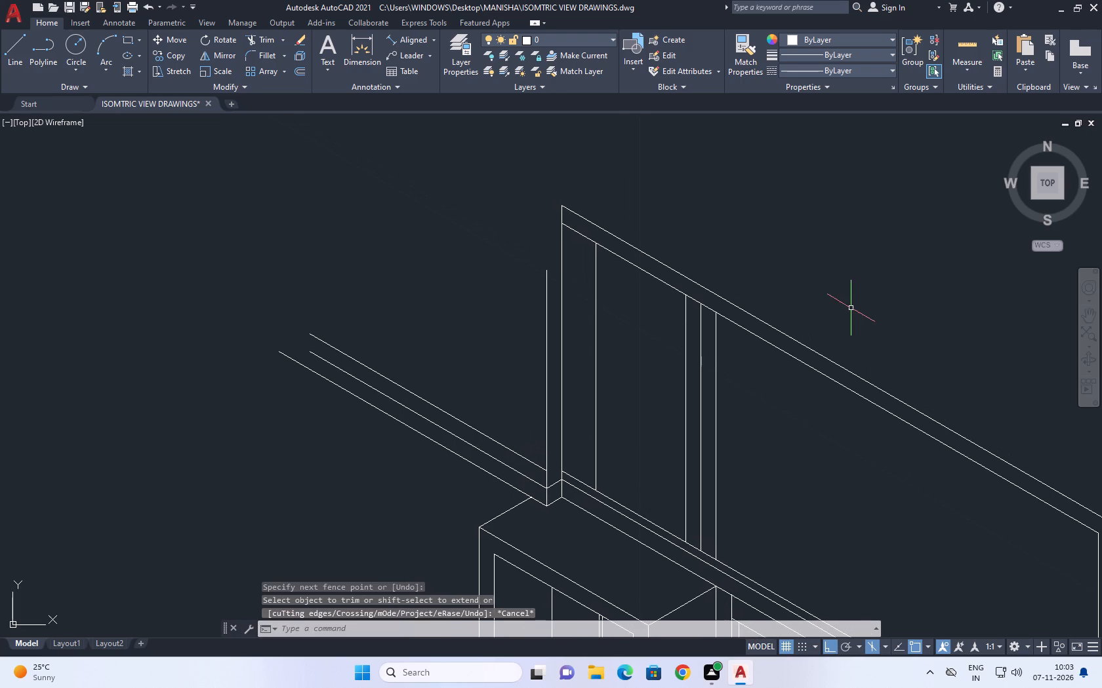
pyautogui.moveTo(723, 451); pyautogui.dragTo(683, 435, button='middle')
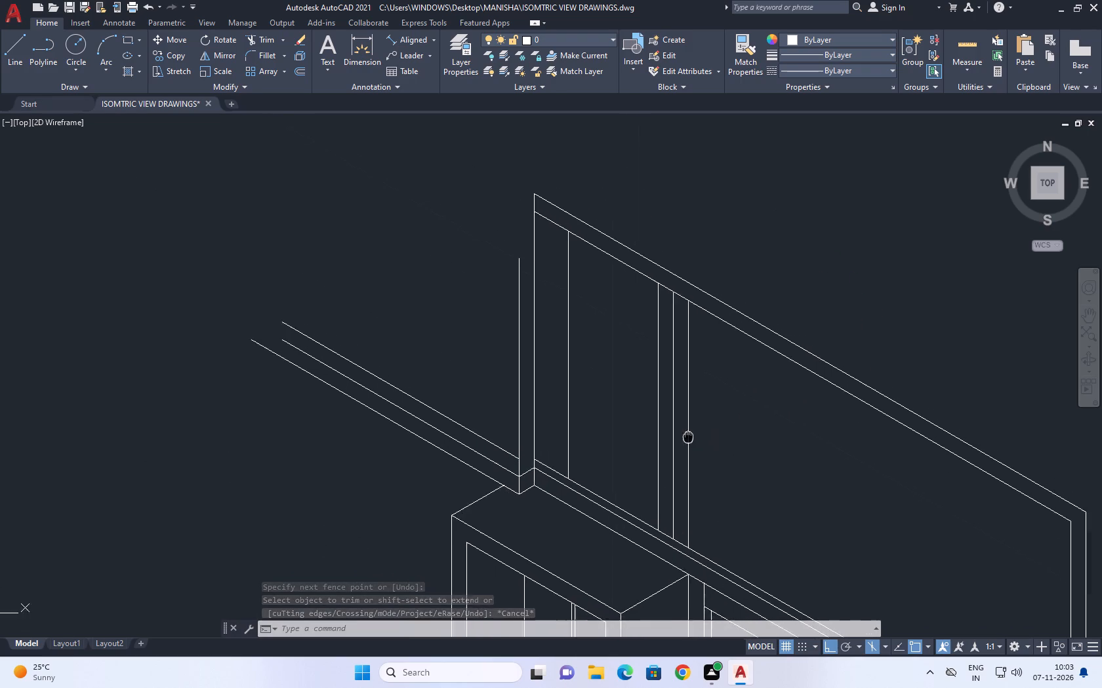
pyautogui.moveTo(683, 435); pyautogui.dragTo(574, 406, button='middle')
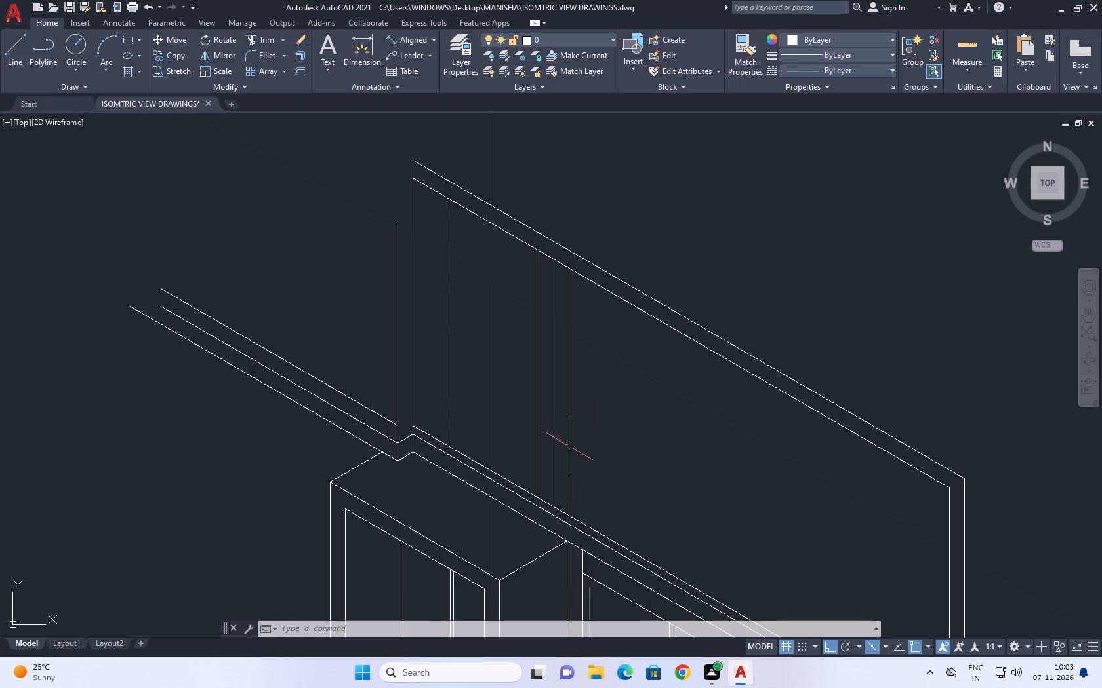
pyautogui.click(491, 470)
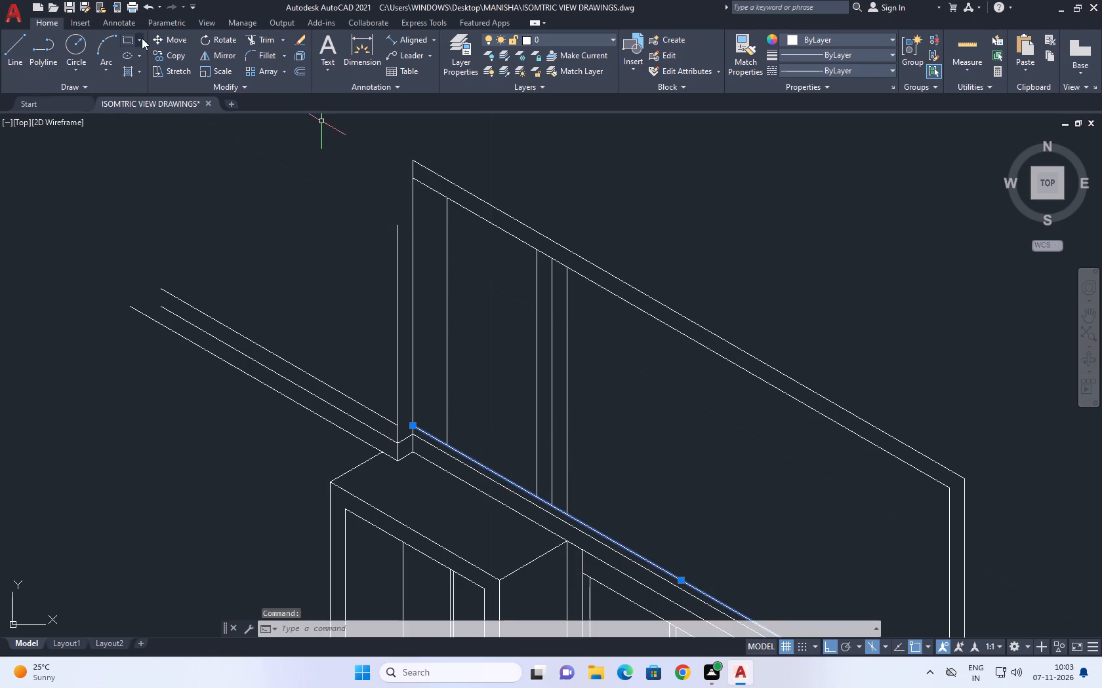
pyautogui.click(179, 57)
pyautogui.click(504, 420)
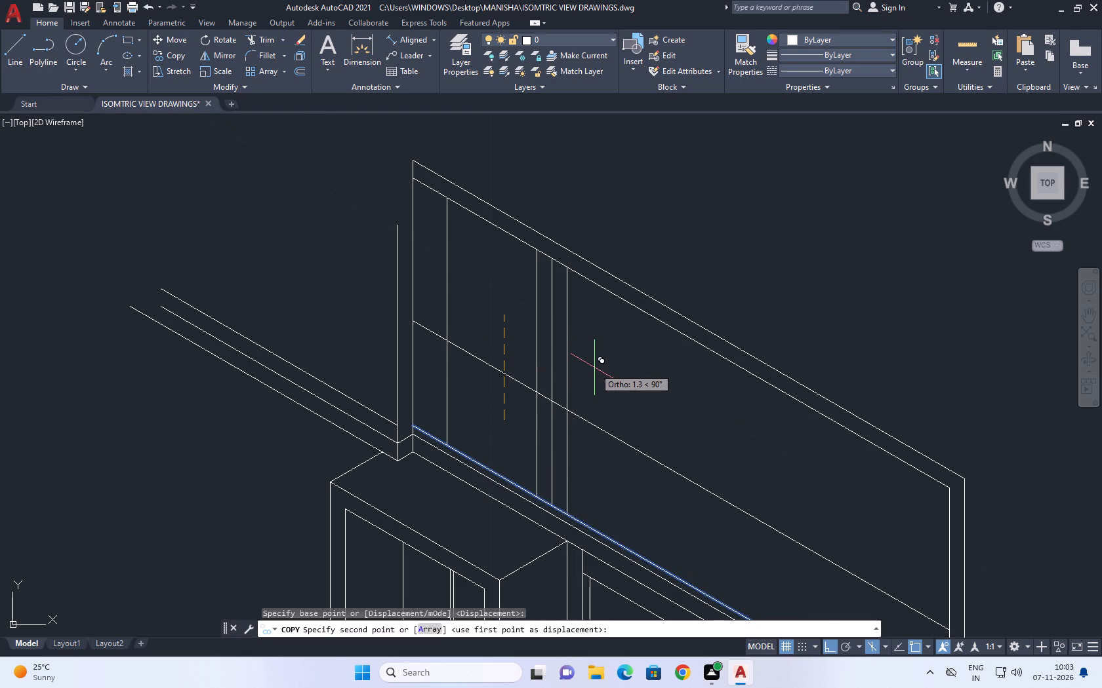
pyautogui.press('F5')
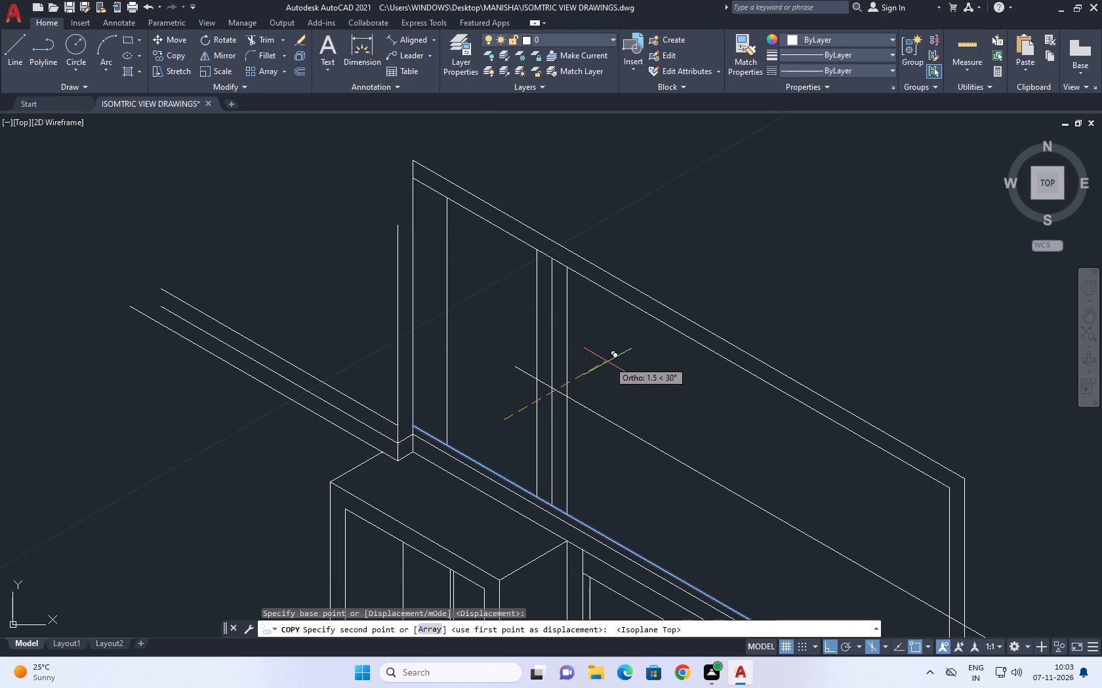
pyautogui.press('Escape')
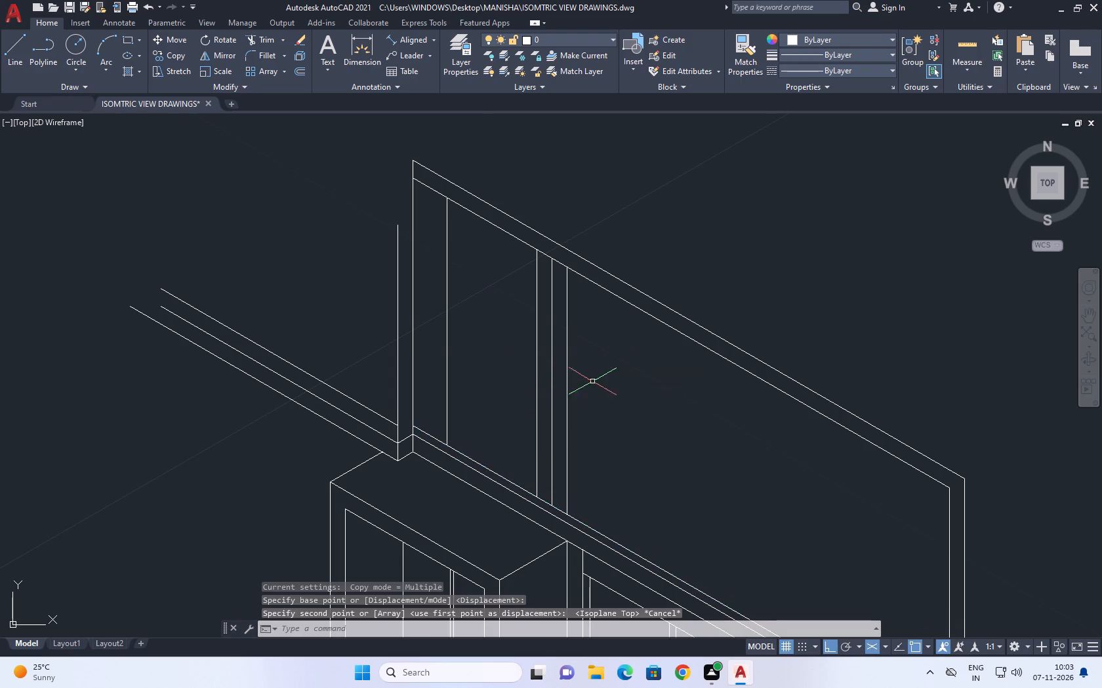
# Copy the upper wall's set-back base line obliquely upward into the wall at distances of 1 and 0.9.
pyautogui.moveTo(493, 433); pyautogui.dragTo(525, 397, button='middle')
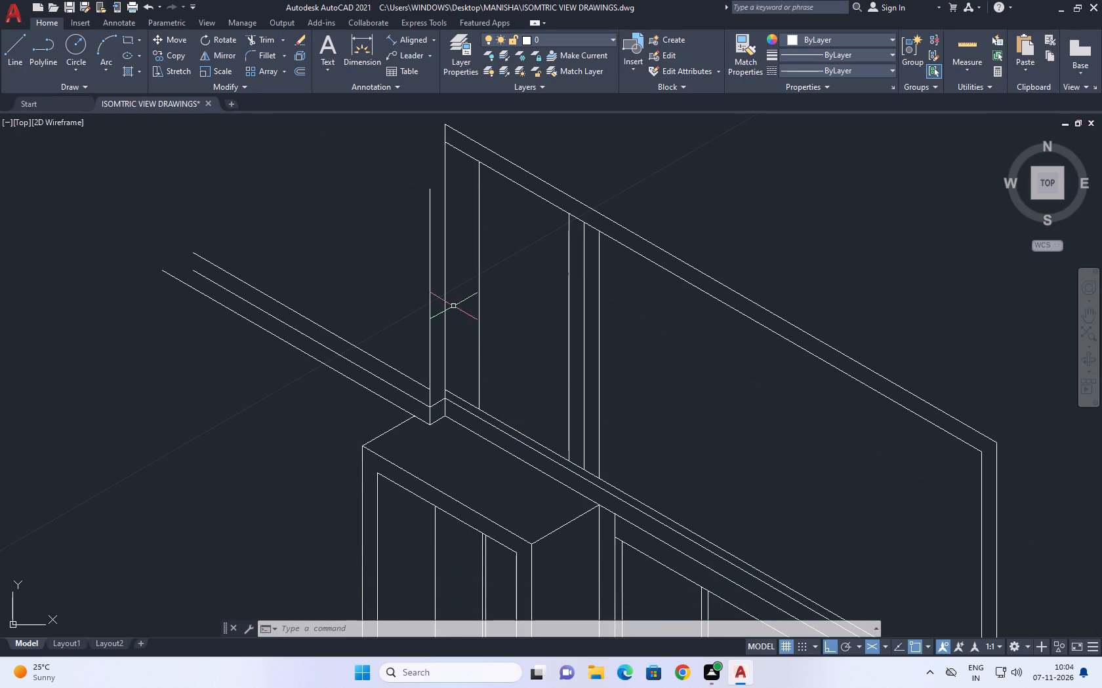
pyautogui.click(495, 416)
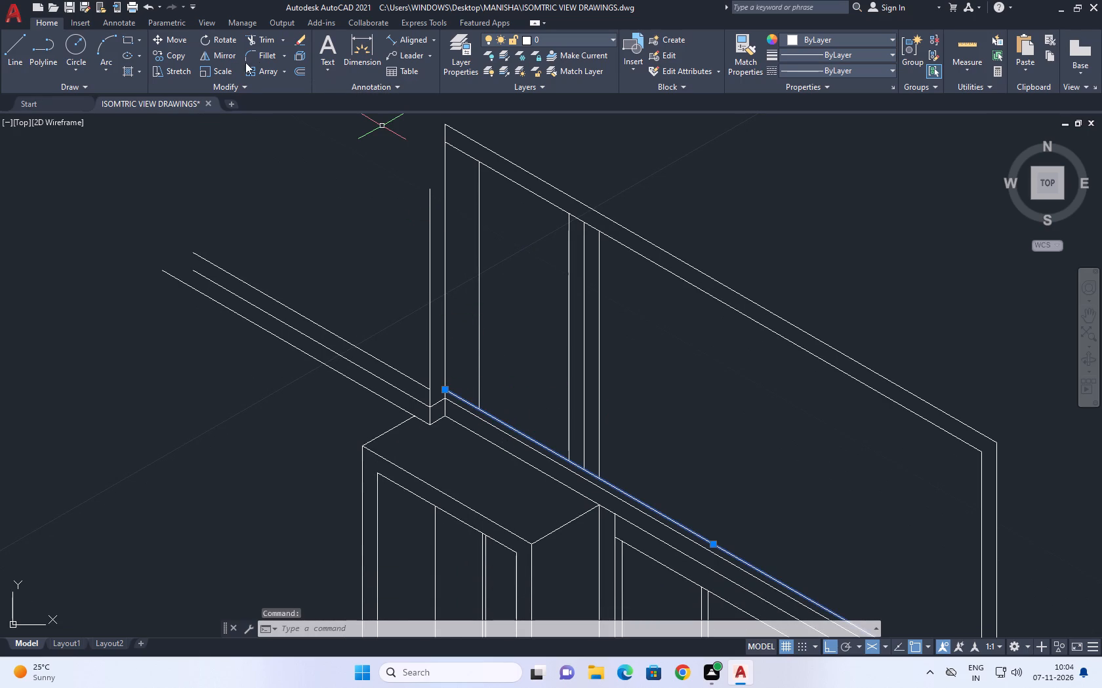
pyautogui.click(175, 56)
pyautogui.click(544, 451)
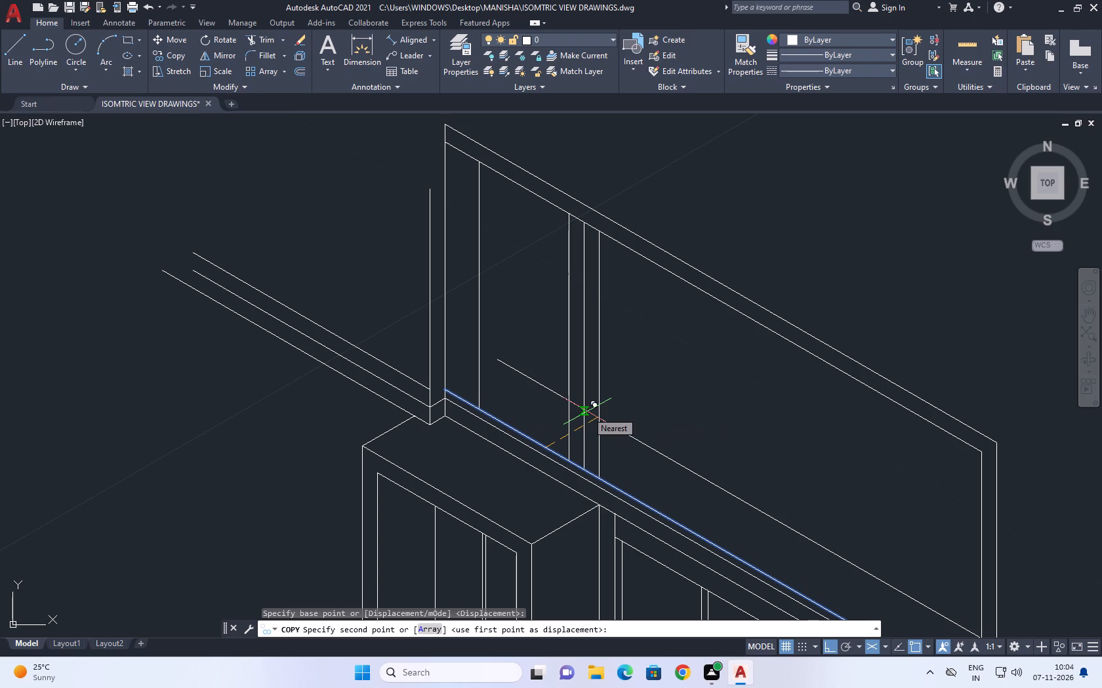
pyautogui.press('1')
pyautogui.press('Return')
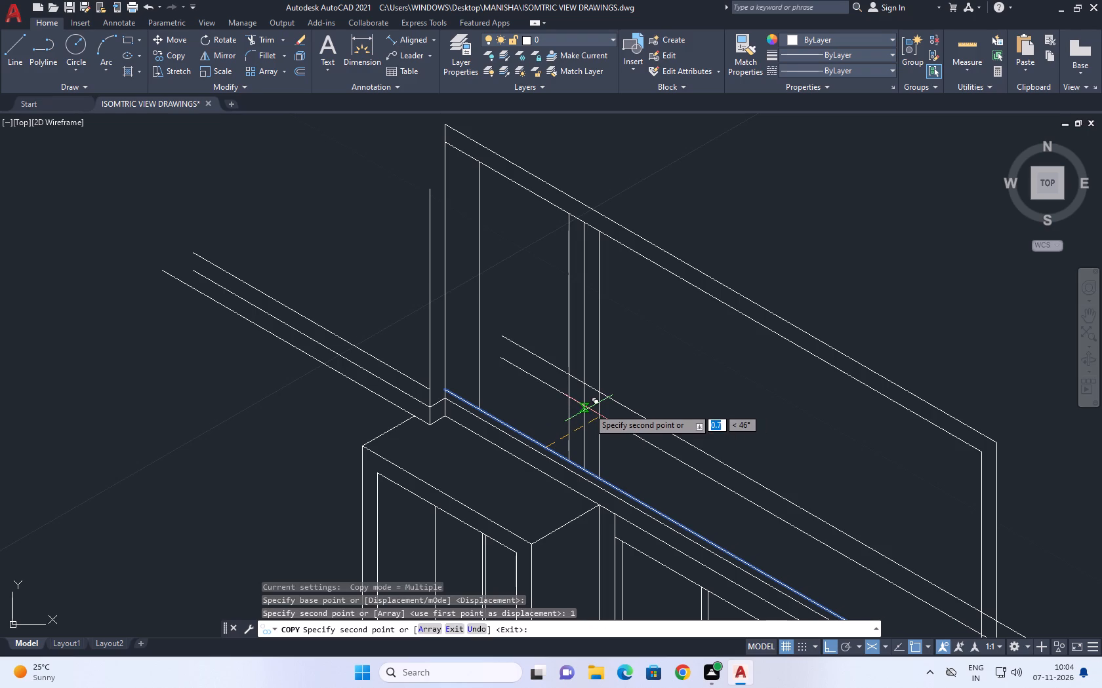
pyautogui.write('0.9')
pyautogui.press('Return')
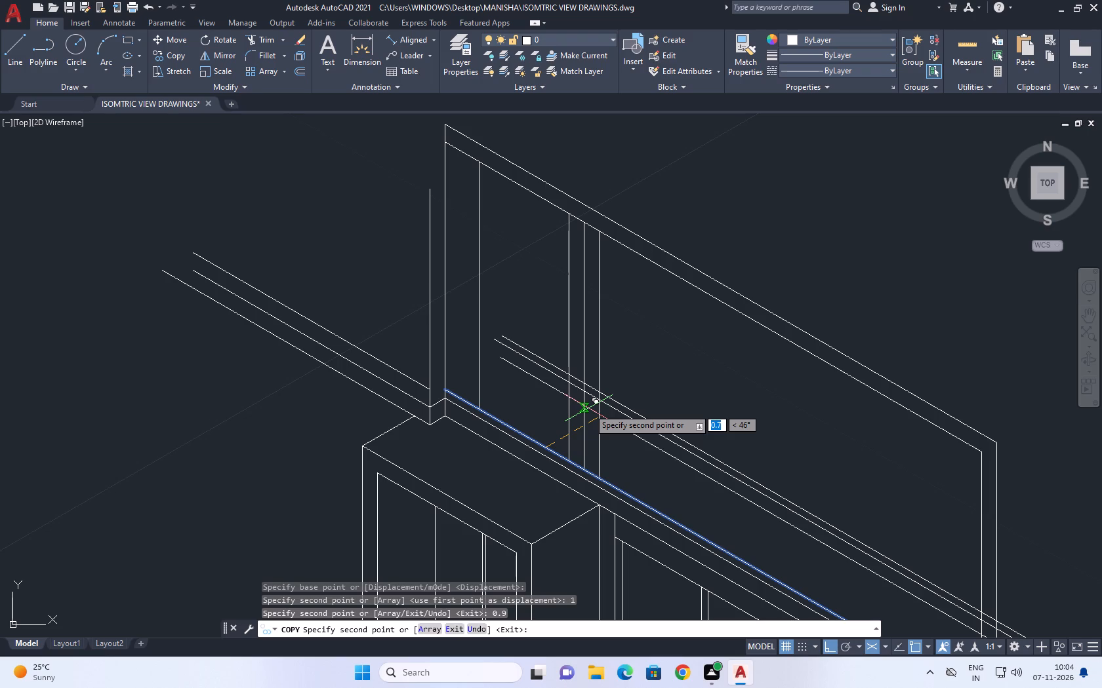
pyautogui.rightClick(642, 332)
pyautogui.click(706, 356)
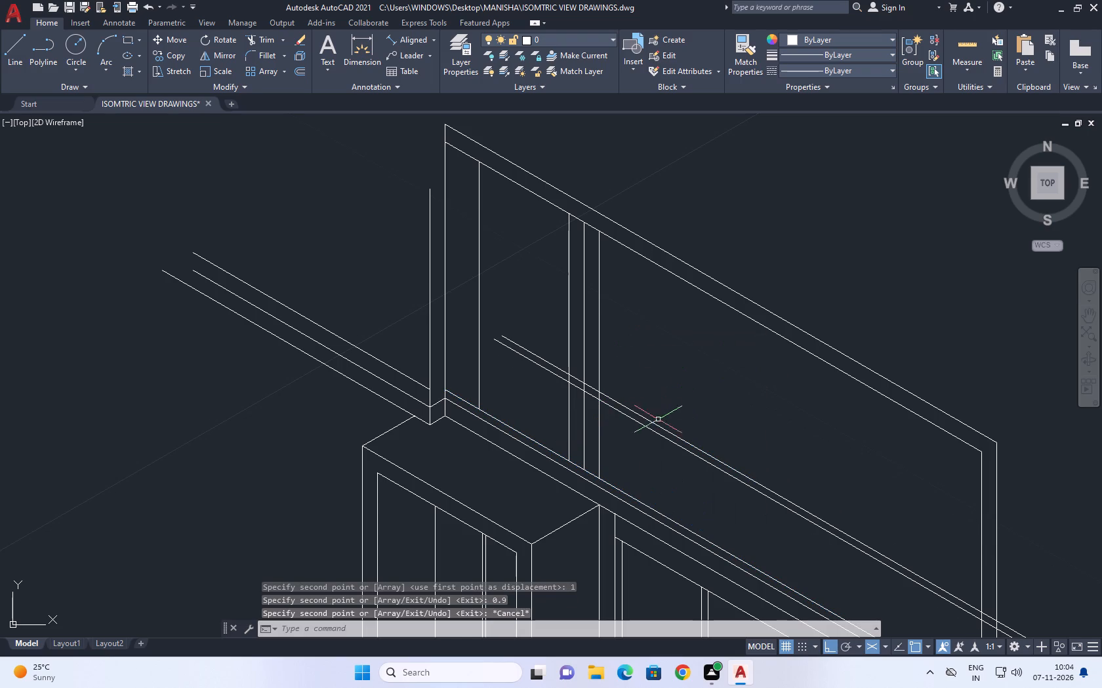
# Erase the base line copy placed at distance 1.
pyautogui.click(657, 421)
pyautogui.click(652, 425)
pyautogui.rightClick(674, 376)
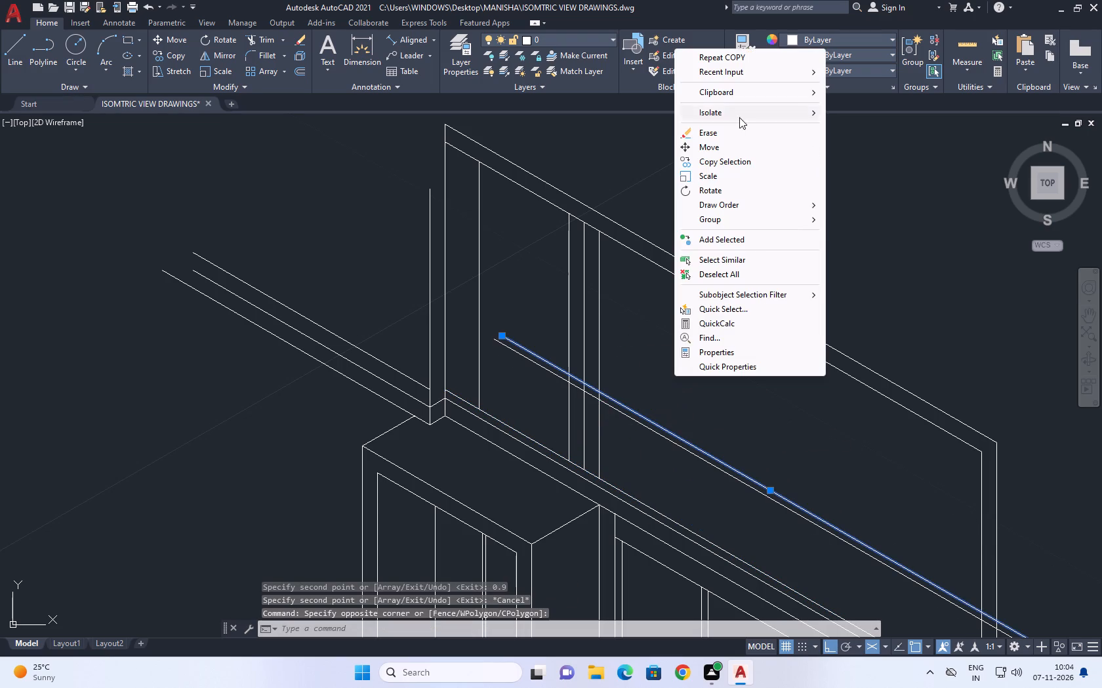
pyautogui.click(708, 133)
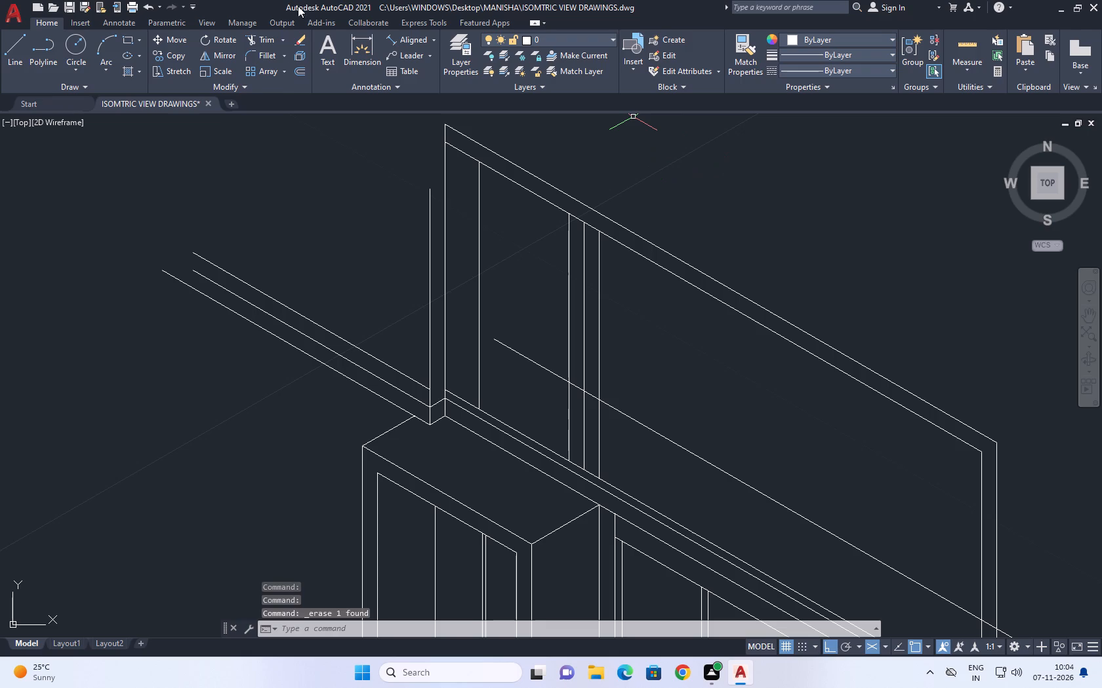
# Trim the 0.9 copy across the wide bay and between the three closely spaced vertical divisions.
pyautogui.click(268, 37)
pyautogui.click(712, 427)
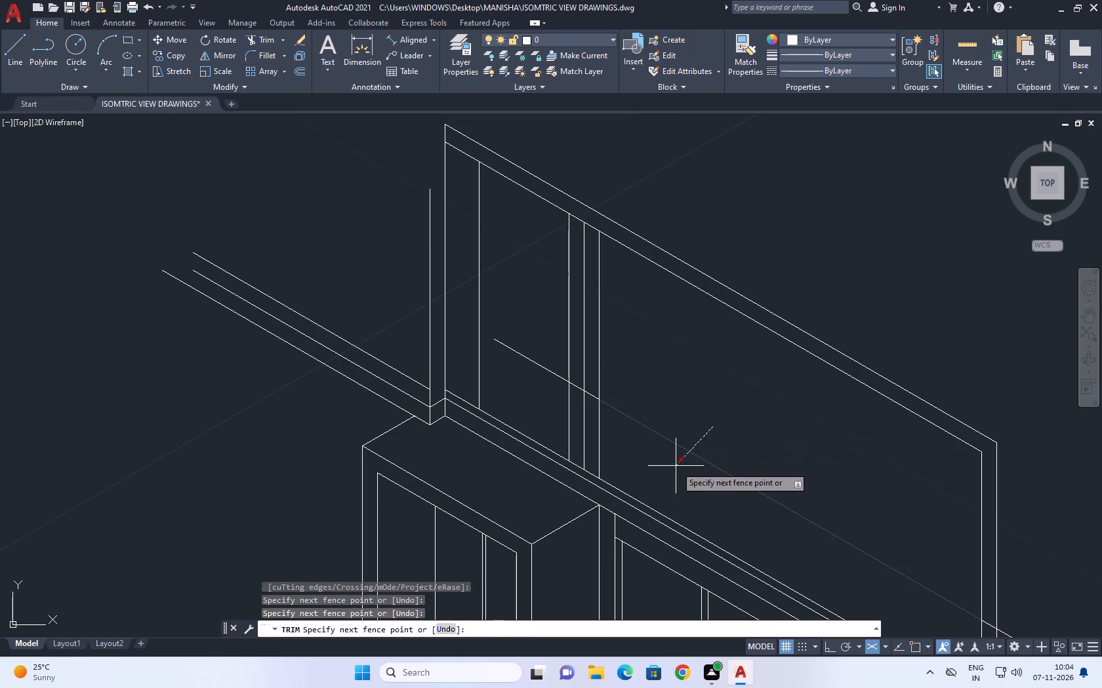
pyautogui.click(676, 466)
pyautogui.scroll(2, 582, 385)
pyautogui.click(553, 394)
pyautogui.click(561, 387)
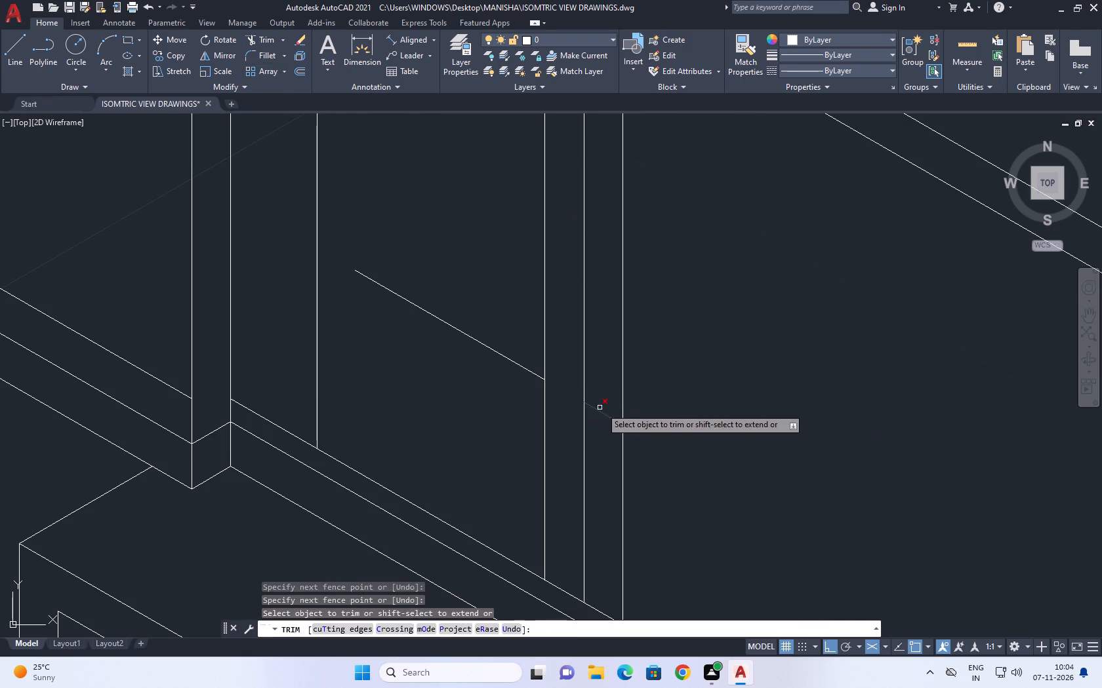
pyautogui.click(604, 408)
pyautogui.click(605, 429)
pyautogui.moveTo(678, 330); pyautogui.dragTo(682, 344, button='right')
pyautogui.click(728, 373)
# Delete the short leftover piece of the copied line at the upper wall's far corner, above the glazed-wall junction.
pyautogui.scroll(-5, 658, 353)
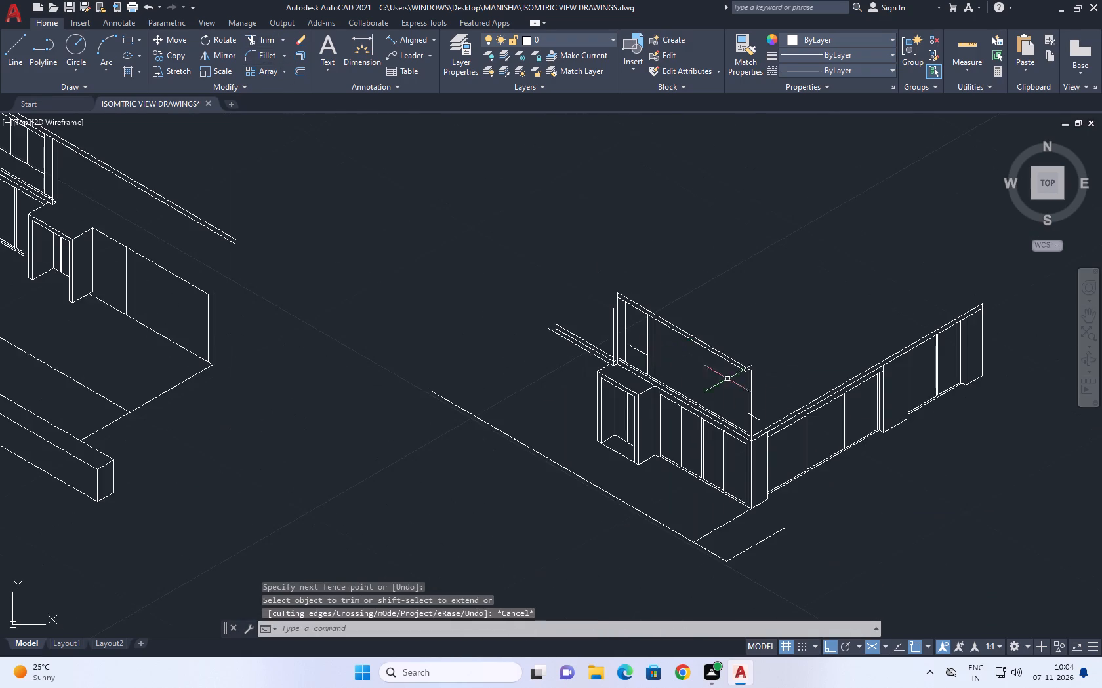
pyautogui.scroll(4, 765, 425)
pyautogui.moveTo(739, 438); pyautogui.dragTo(733, 429)
pyautogui.click(720, 378)
pyautogui.rightClick(716, 298)
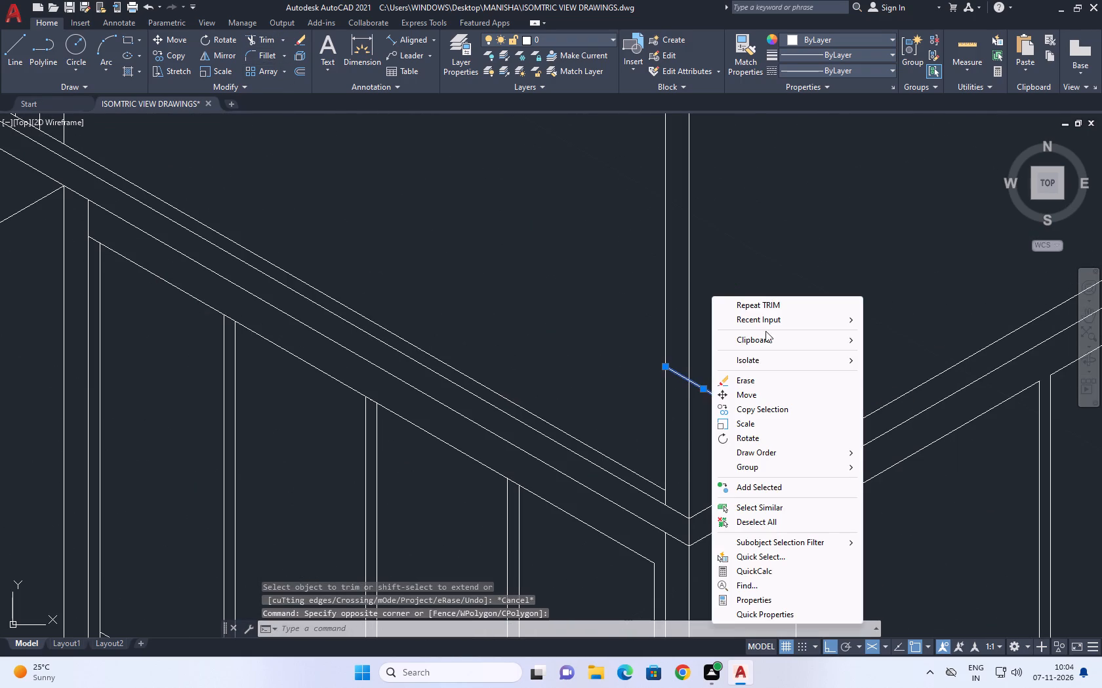
pyautogui.moveTo(762, 382); pyautogui.dragTo(779, 408)
pyautogui.scroll(-2, 628, 448)
pyautogui.scroll(2, 668, 442)
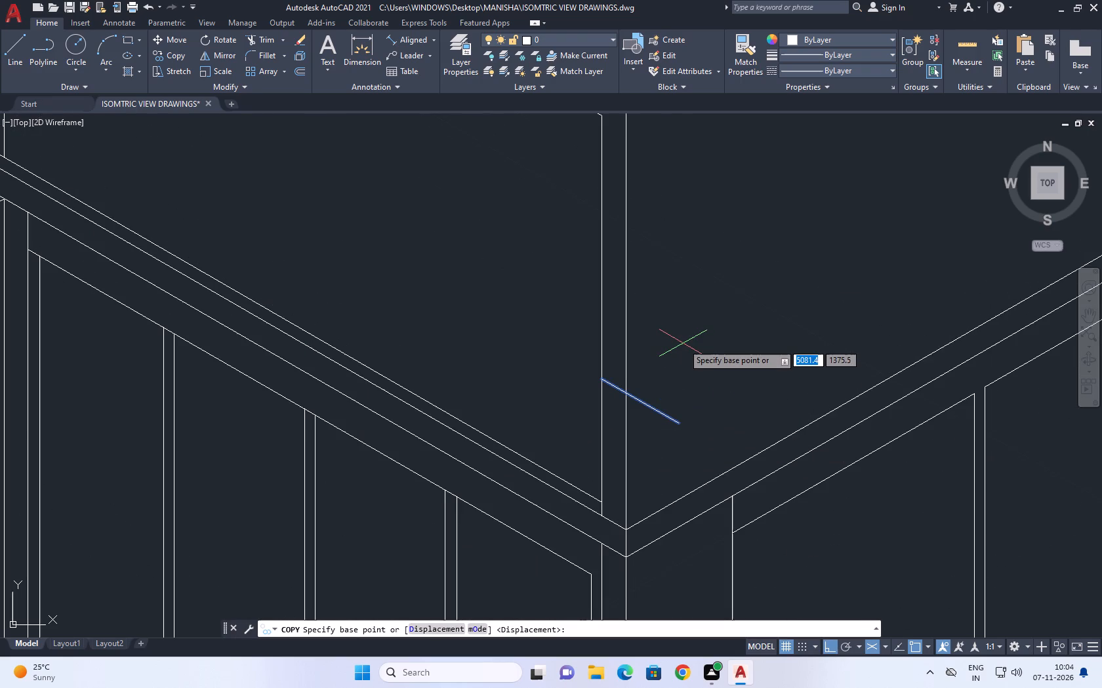
pyautogui.press('Escape')
pyautogui.press('Escape')
pyautogui.press('Escape')
pyautogui.click(663, 440)
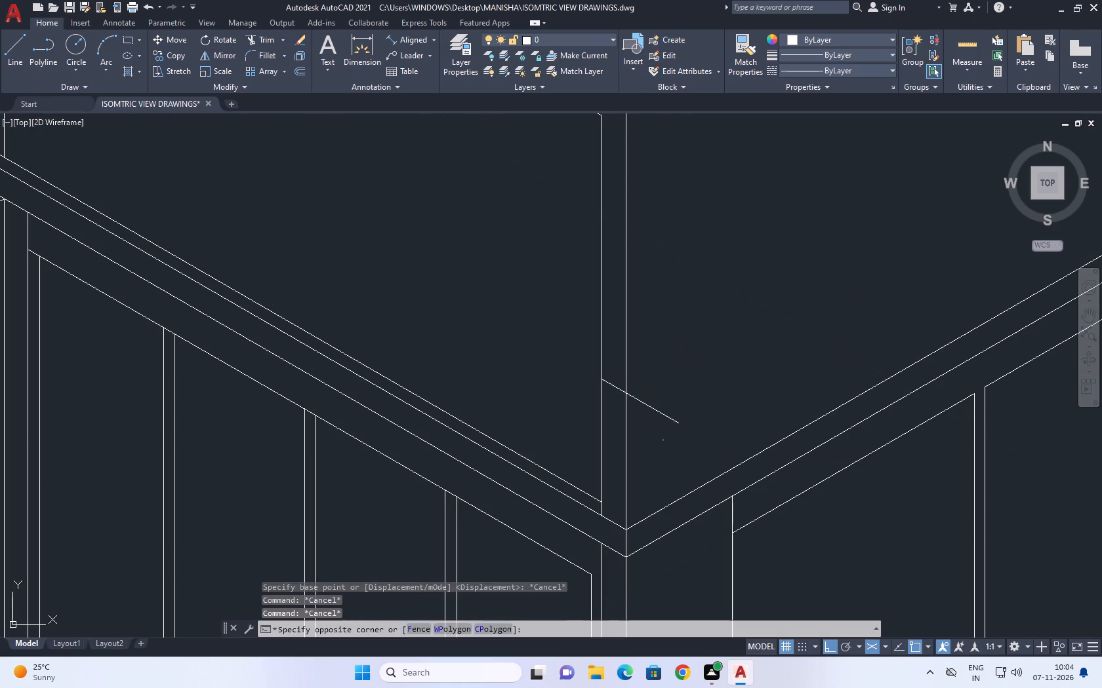
pyautogui.click(649, 390)
pyautogui.press('Delete')
# Stretch the free end of the remaining sloping line along its direction past the upper wall's end verticals above the entrance.
pyautogui.scroll(-3, 662, 337)
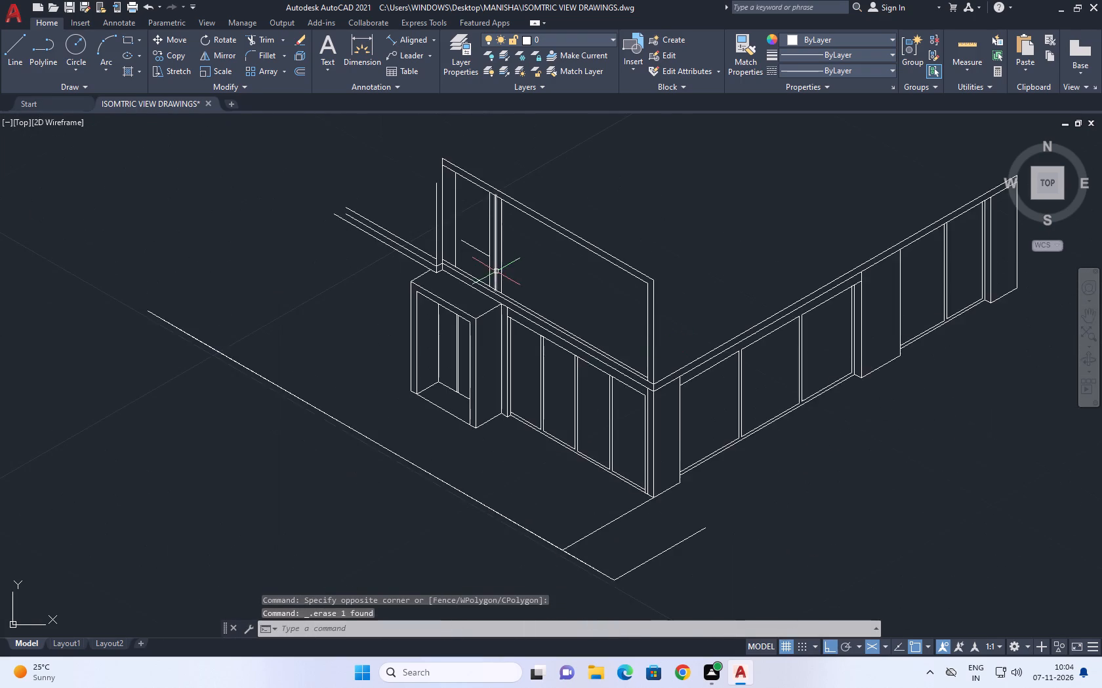
pyautogui.moveTo(496, 281); pyautogui.dragTo(526, 336, button='middle')
pyautogui.scroll(2, 511, 315)
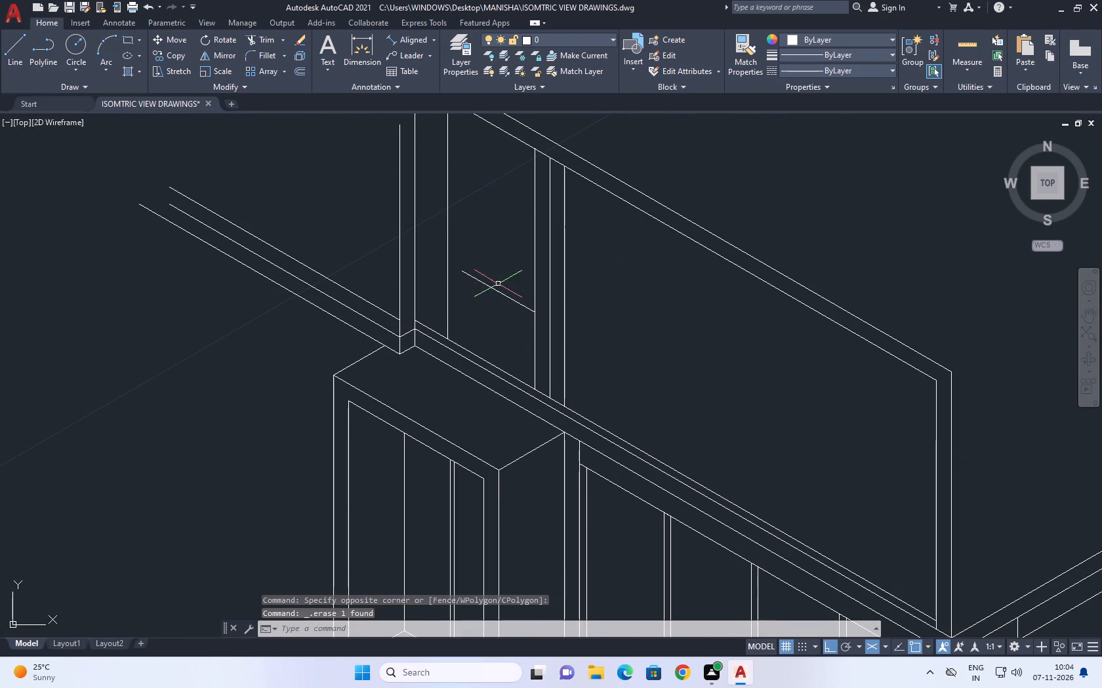
pyautogui.click(498, 284)
pyautogui.click(480, 305)
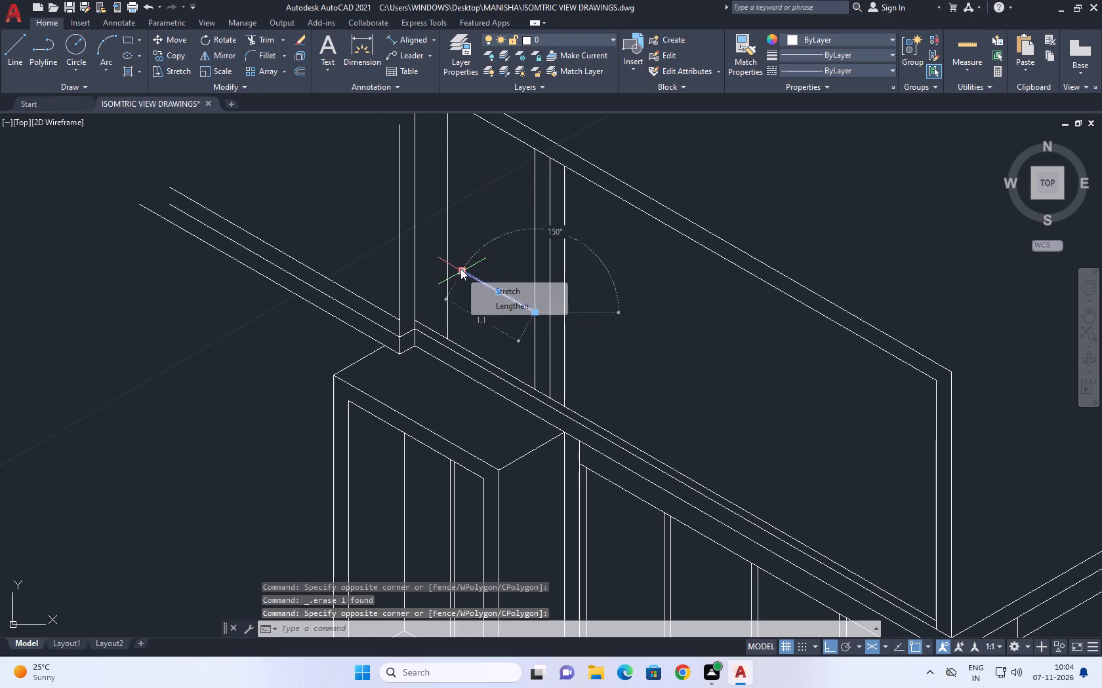
pyautogui.click(460, 269)
pyautogui.click(365, 188)
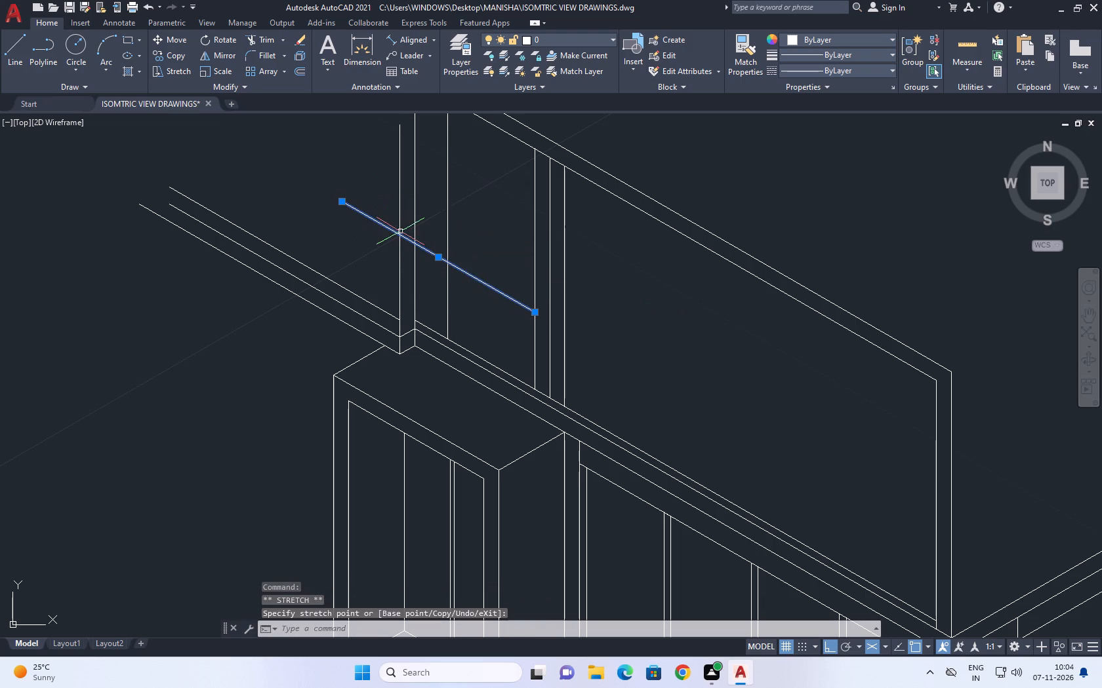
pyautogui.rightClick(420, 223)
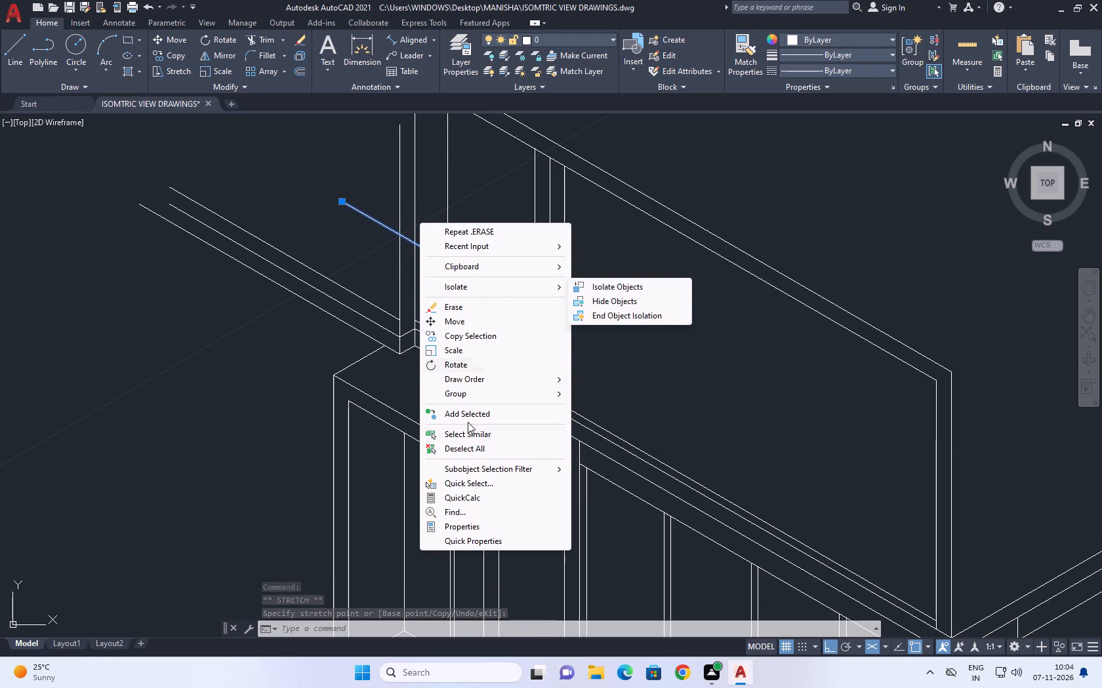
pyautogui.click(463, 446)
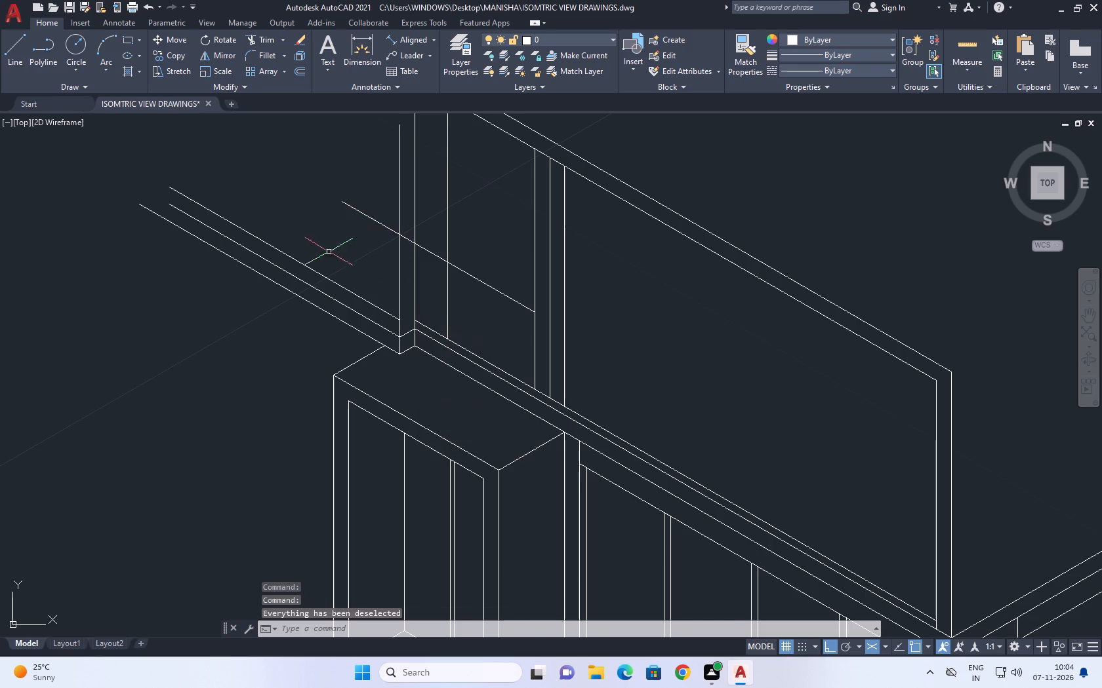
# Trim the stretched sloping line back to the upper wall's end vertical, removing the pieces outside and between the paired verticals.
pyautogui.moveTo(353, 278); pyautogui.dragTo(433, 332, button='middle')
pyautogui.click(272, 45)
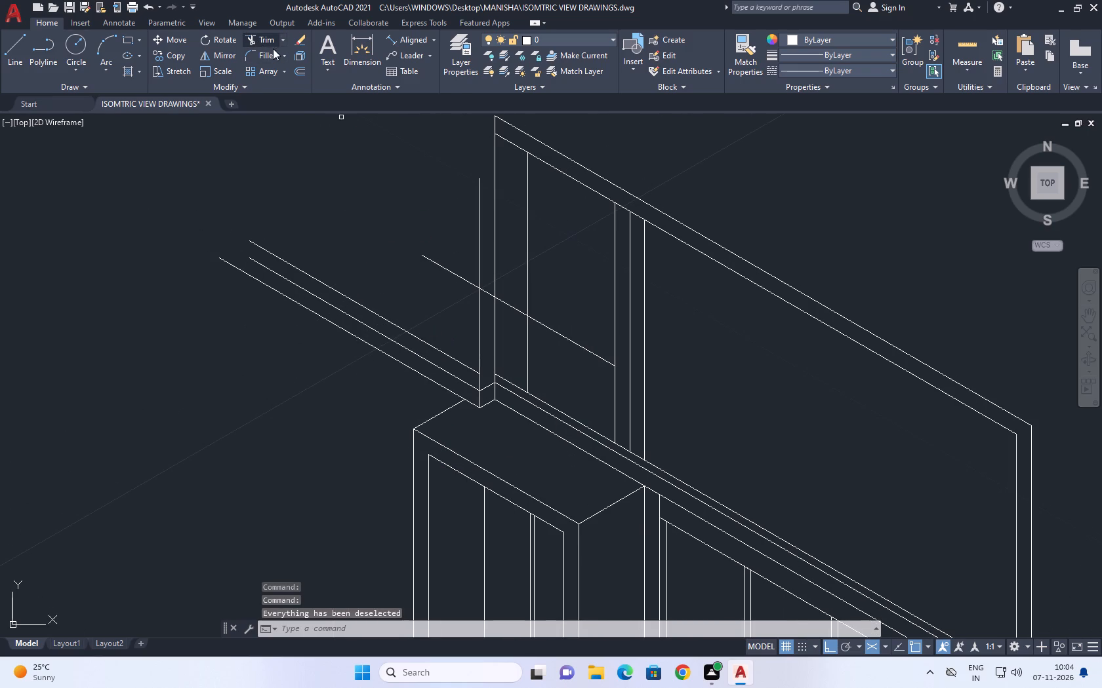
pyautogui.scroll(1, 418, 291)
pyautogui.click(468, 269)
pyautogui.moveTo(475, 297); pyautogui.dragTo(475, 250)
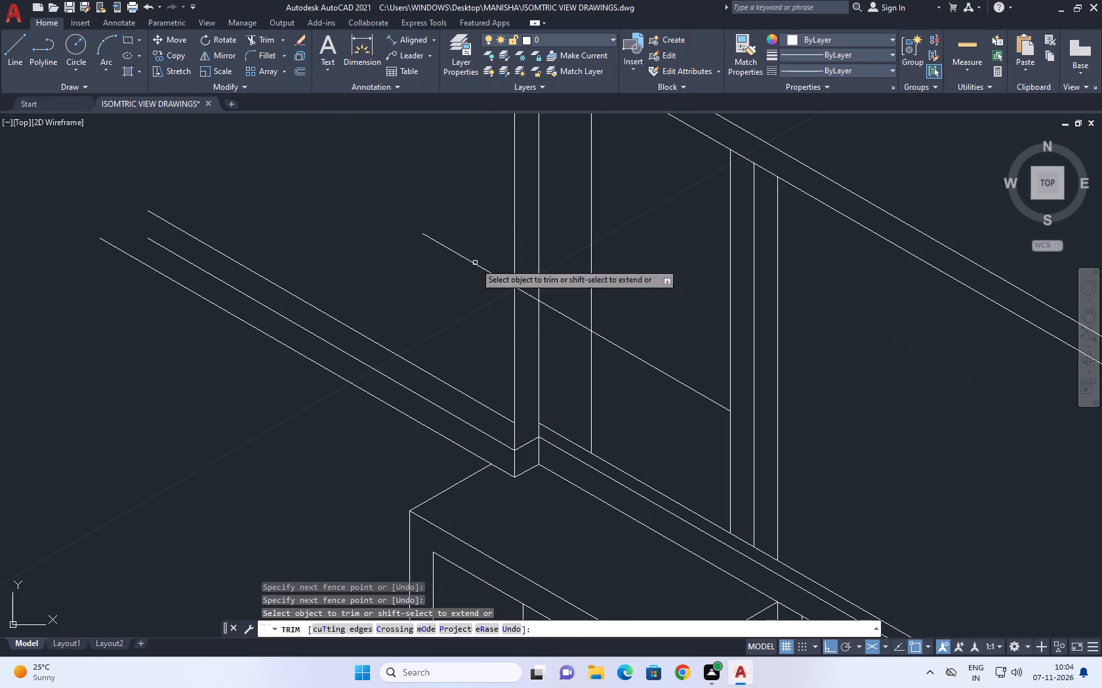
pyautogui.moveTo(475, 250); pyautogui.dragTo(475, 263)
pyautogui.moveTo(465, 205); pyautogui.dragTo(462, 211)
pyautogui.click(459, 295)
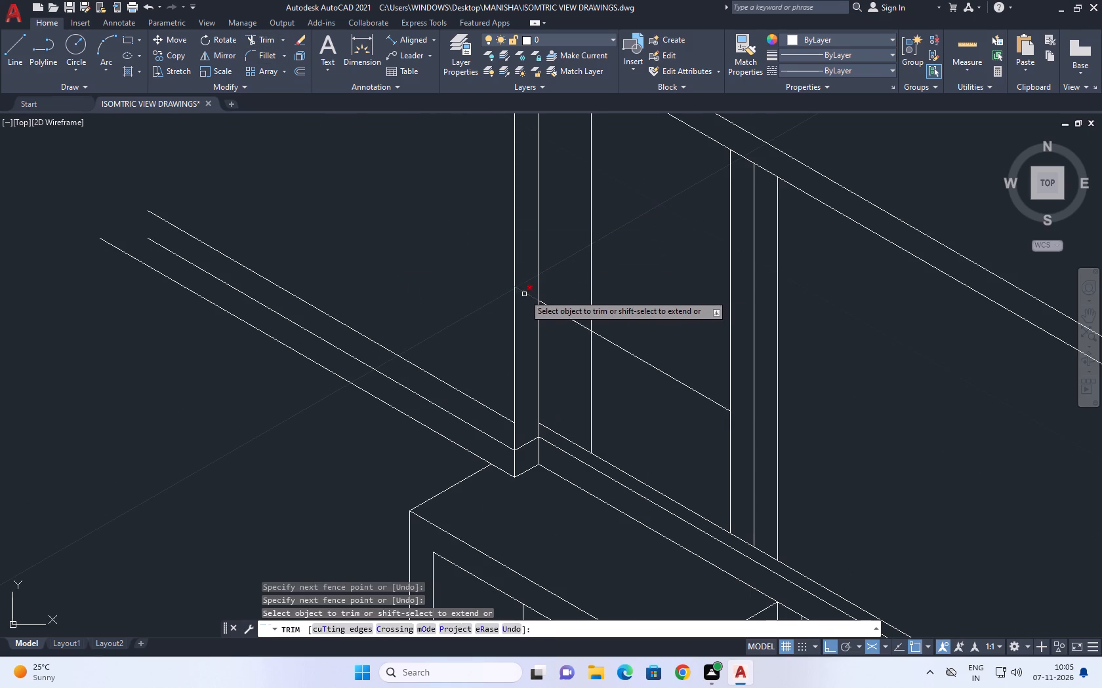
pyautogui.click(524, 296)
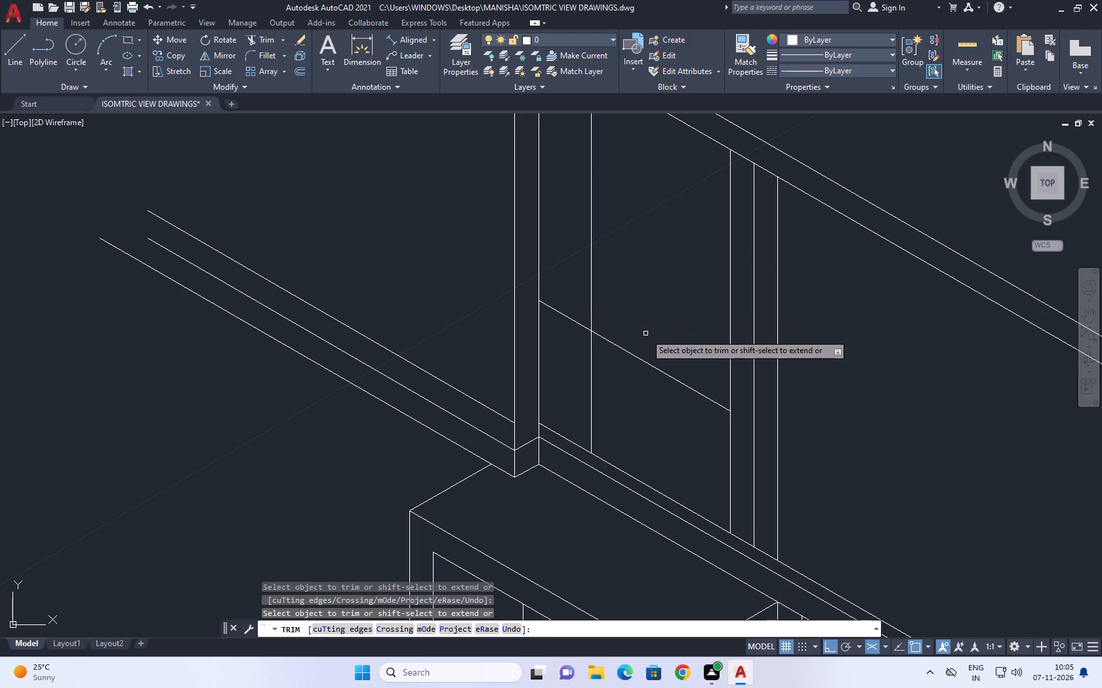
pyautogui.scroll(-2, 645, 355)
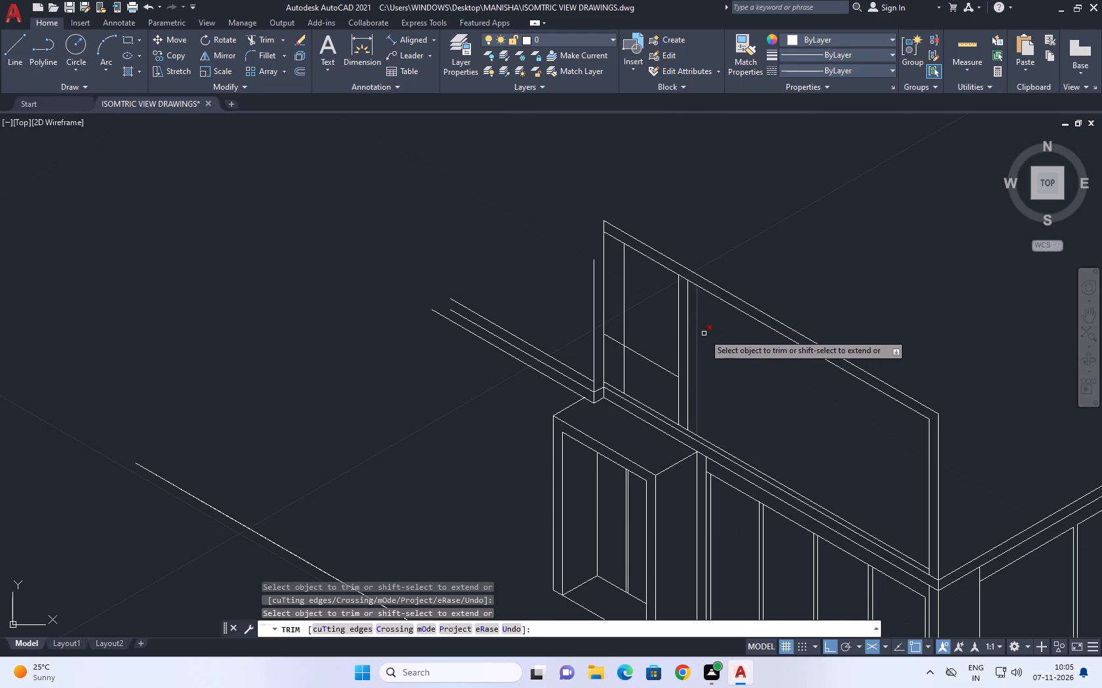
pyautogui.rightClick(713, 357)
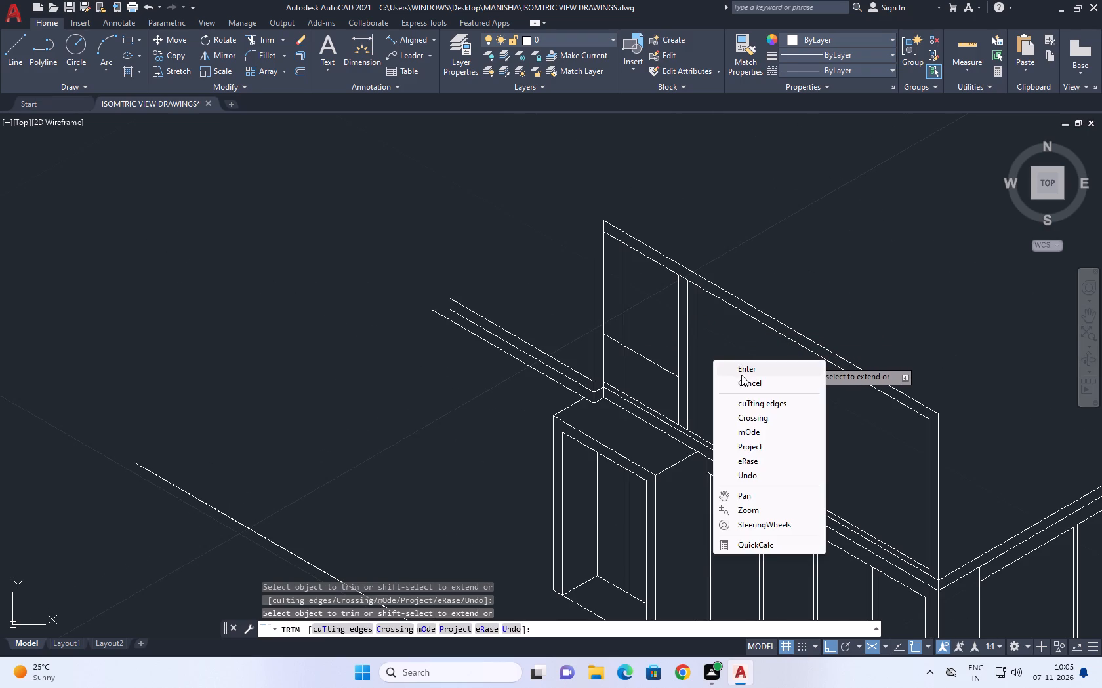
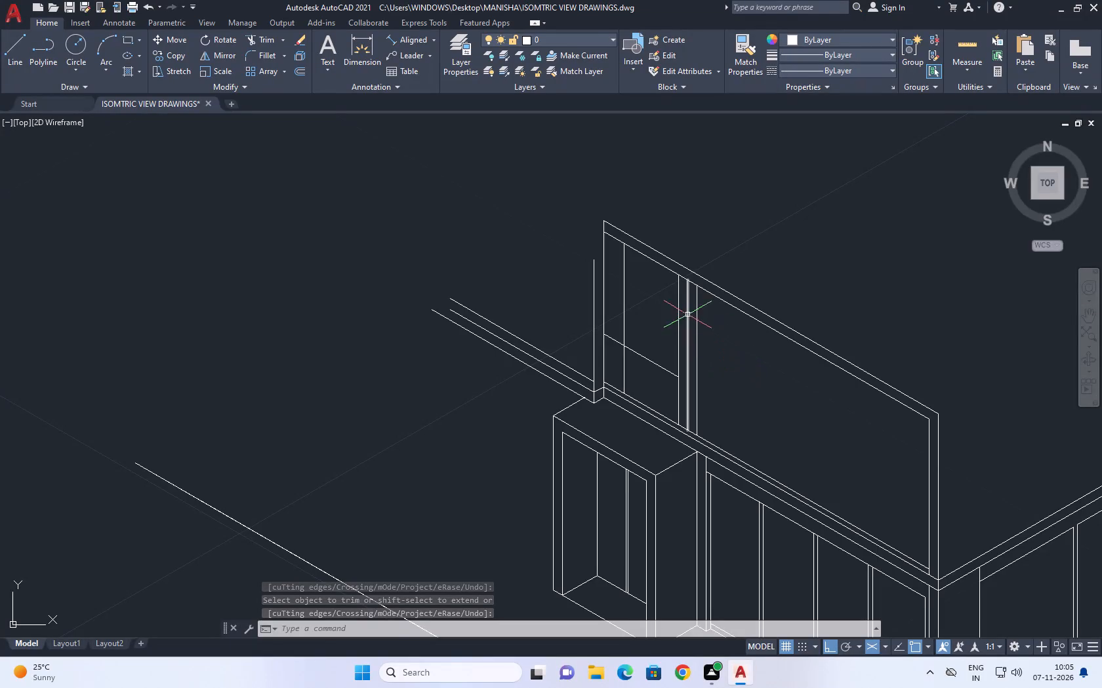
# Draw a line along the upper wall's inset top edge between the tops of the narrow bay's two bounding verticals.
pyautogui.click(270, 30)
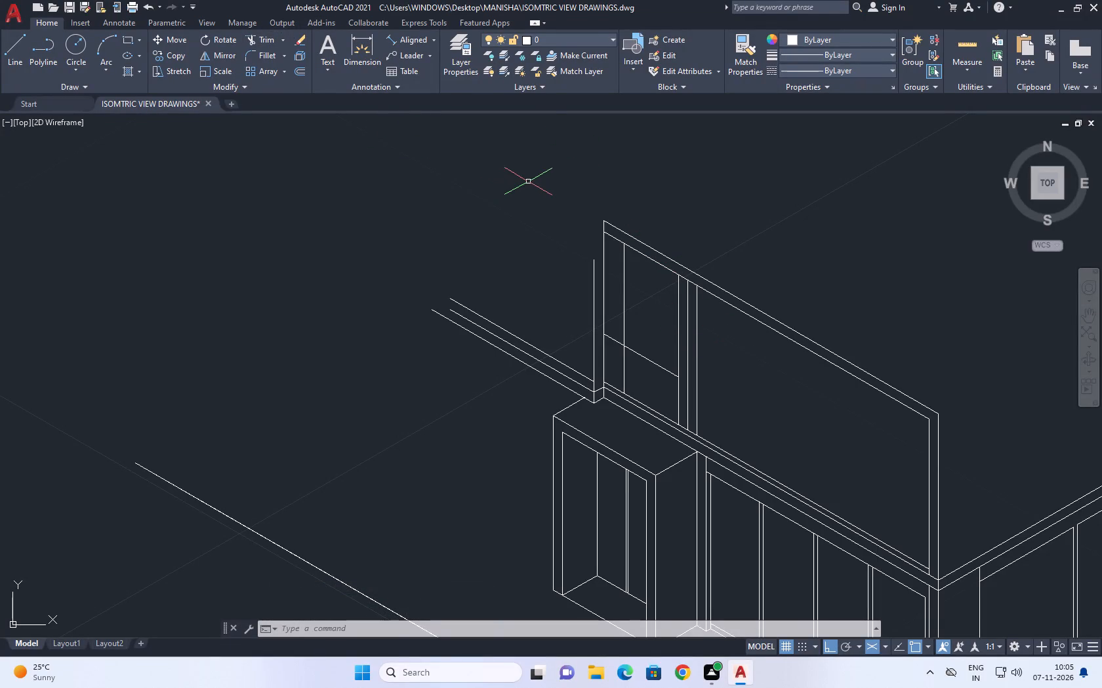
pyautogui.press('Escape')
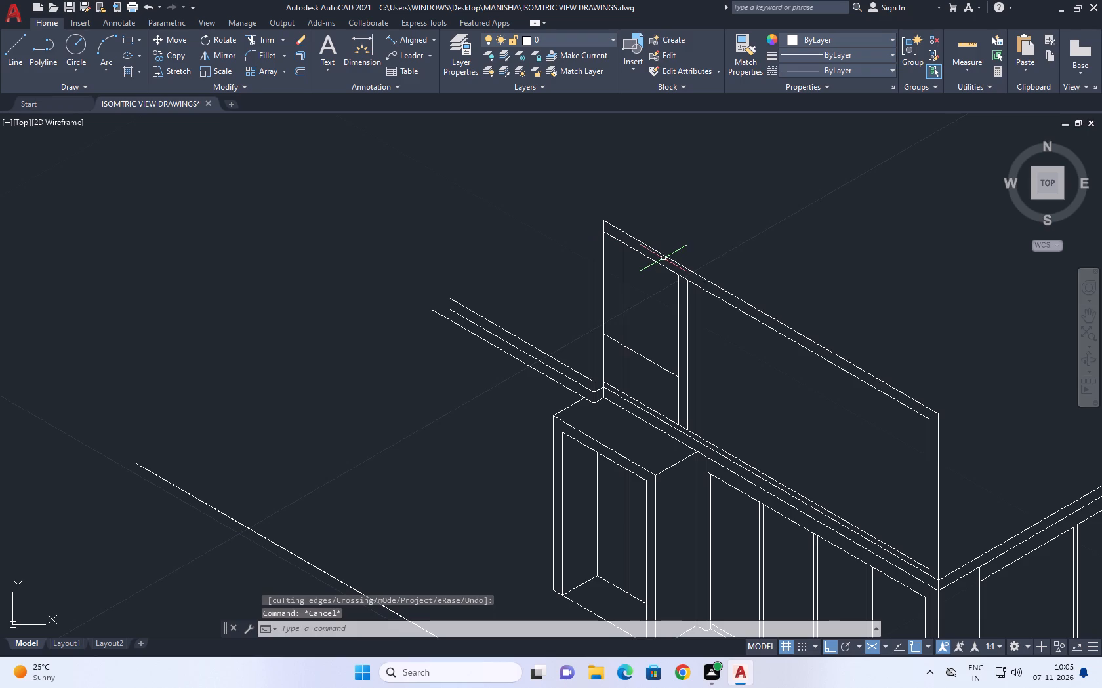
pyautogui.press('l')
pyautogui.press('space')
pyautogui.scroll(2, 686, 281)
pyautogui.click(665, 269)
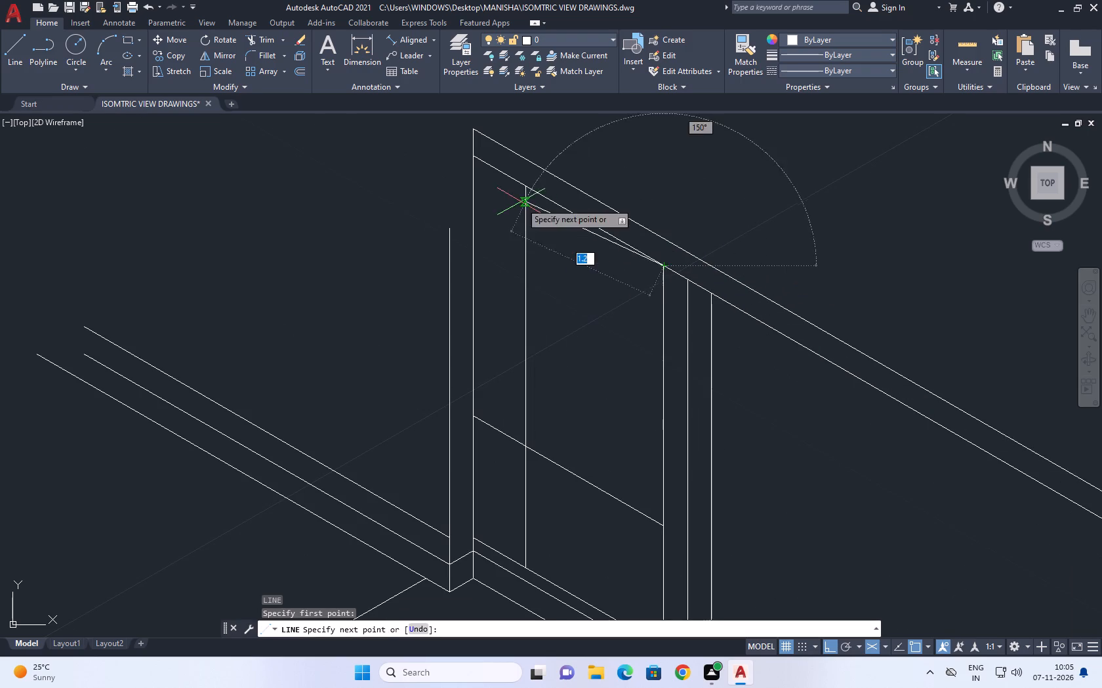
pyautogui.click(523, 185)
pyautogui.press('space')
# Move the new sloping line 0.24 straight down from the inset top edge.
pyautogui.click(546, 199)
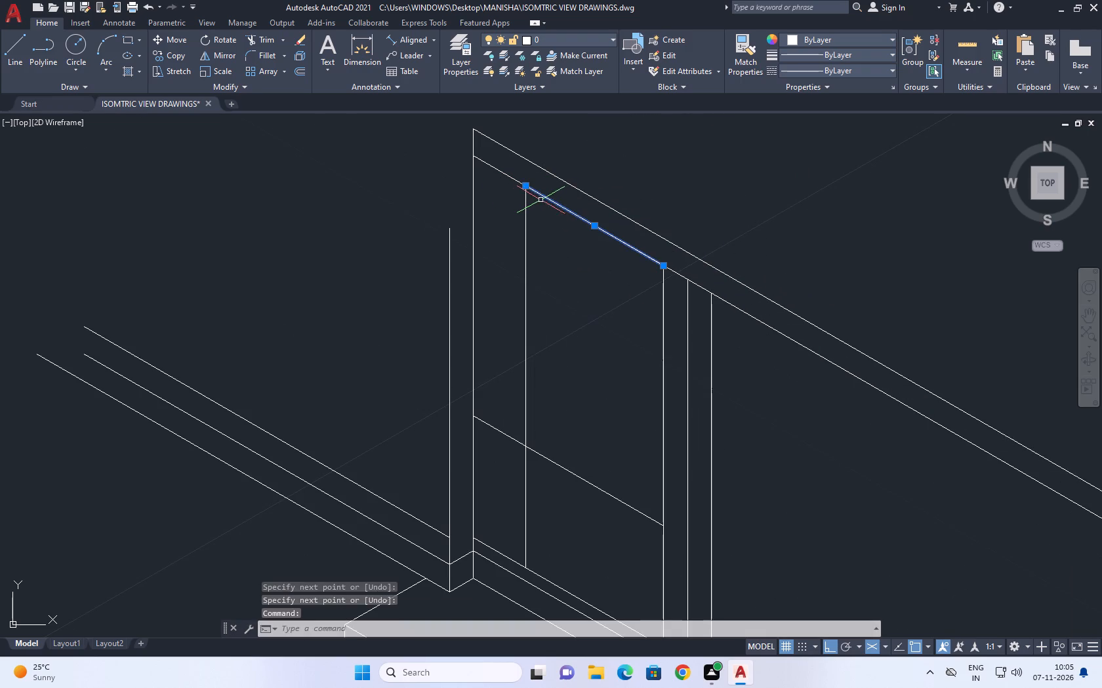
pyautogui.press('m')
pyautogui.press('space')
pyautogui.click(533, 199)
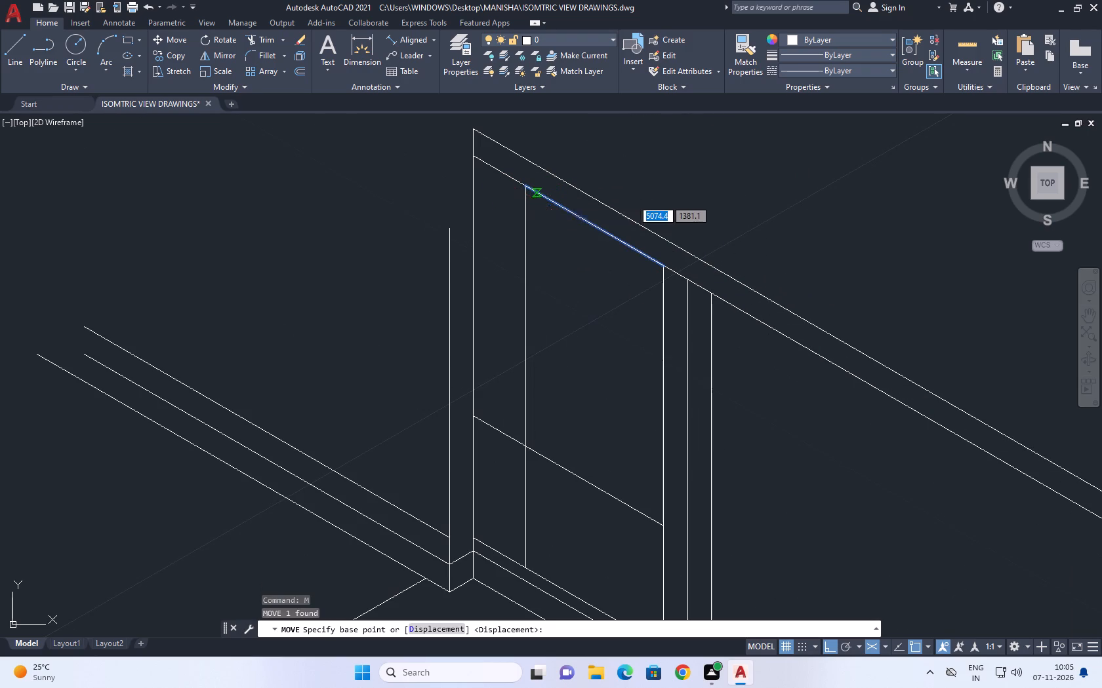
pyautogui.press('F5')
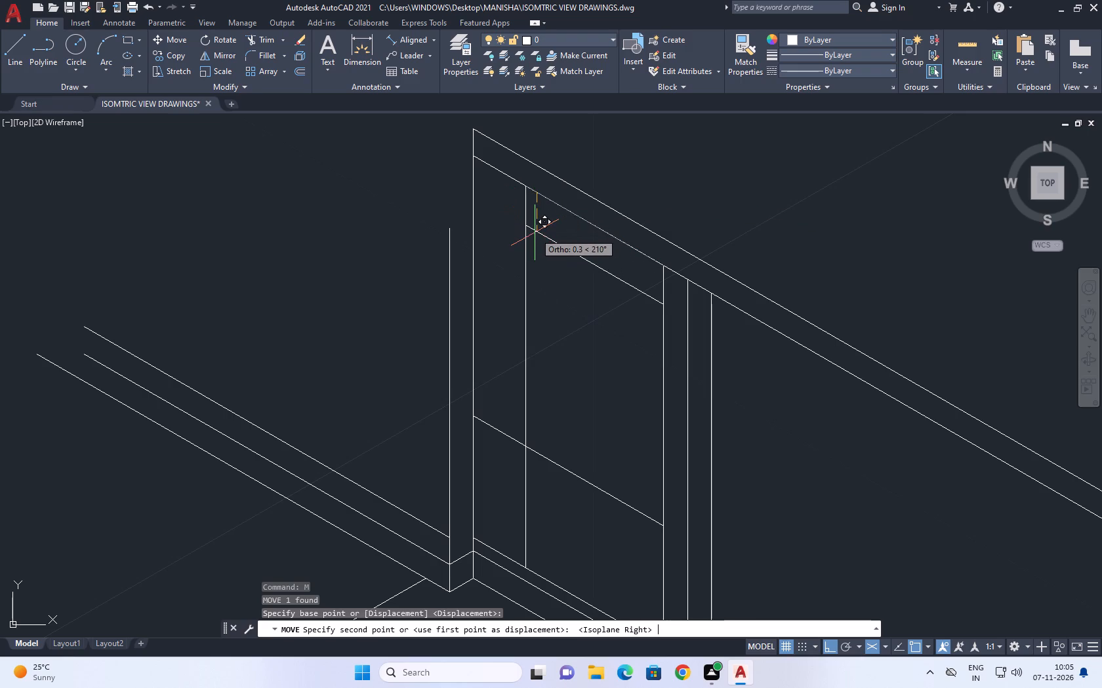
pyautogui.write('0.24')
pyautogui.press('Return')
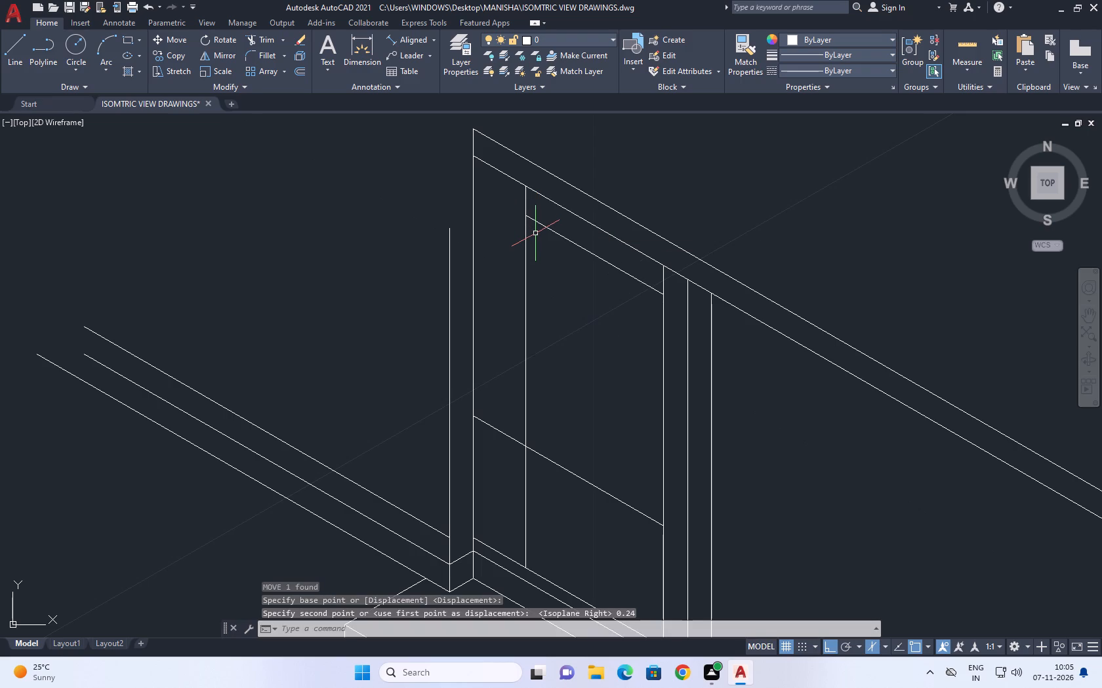
# Copy the narrow bay's first inner vertical 0.1 along the 30° isometric depth direction, into the bay.
pyautogui.click(531, 245)
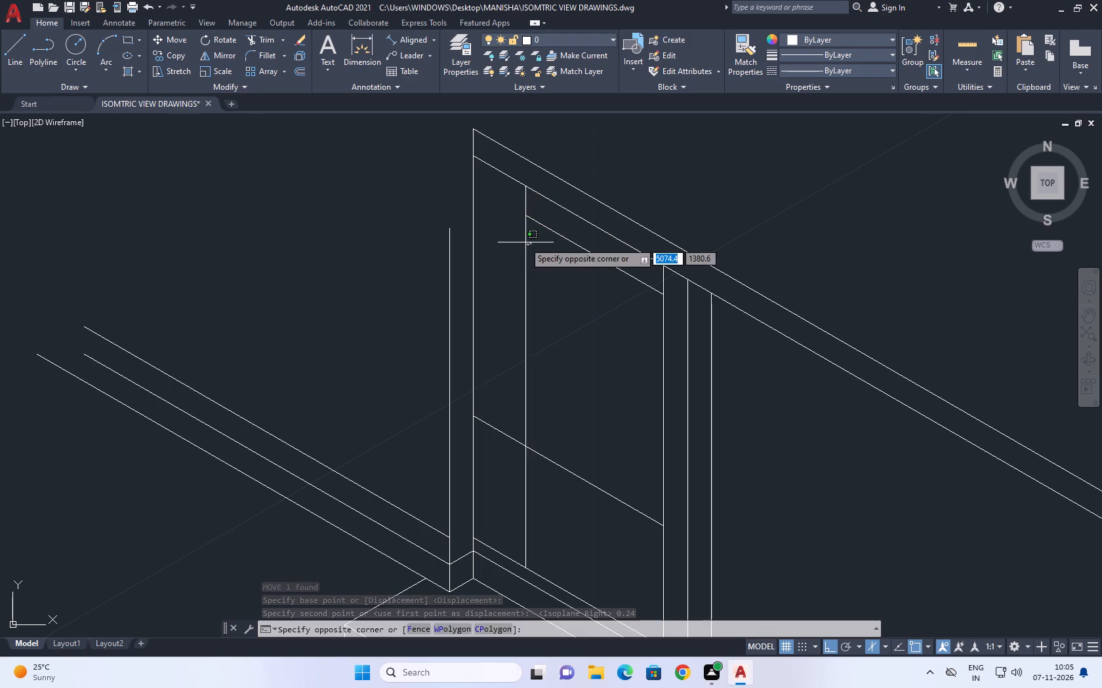
pyautogui.click(522, 239)
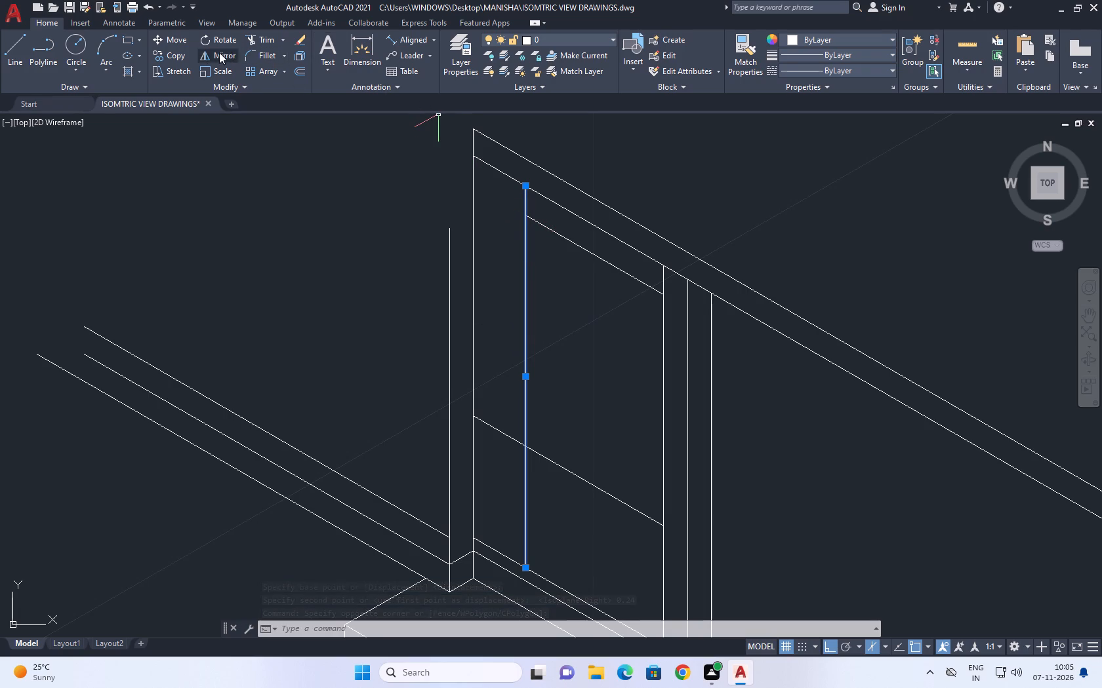
pyautogui.click(170, 56)
pyautogui.click(497, 300)
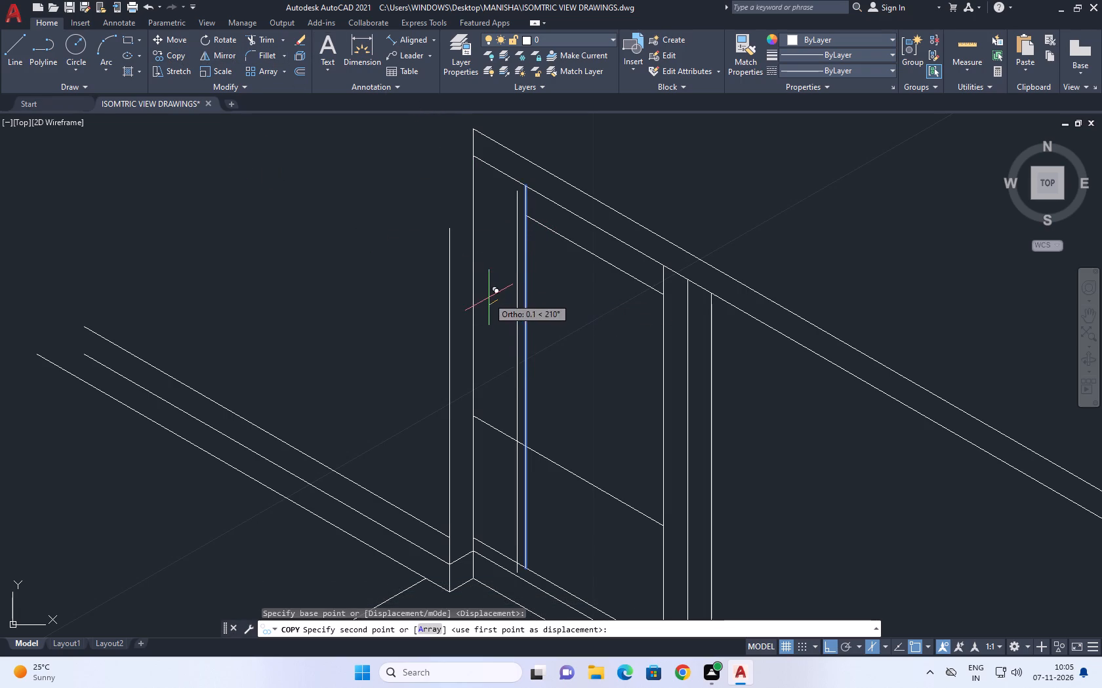
pyautogui.press('F5')
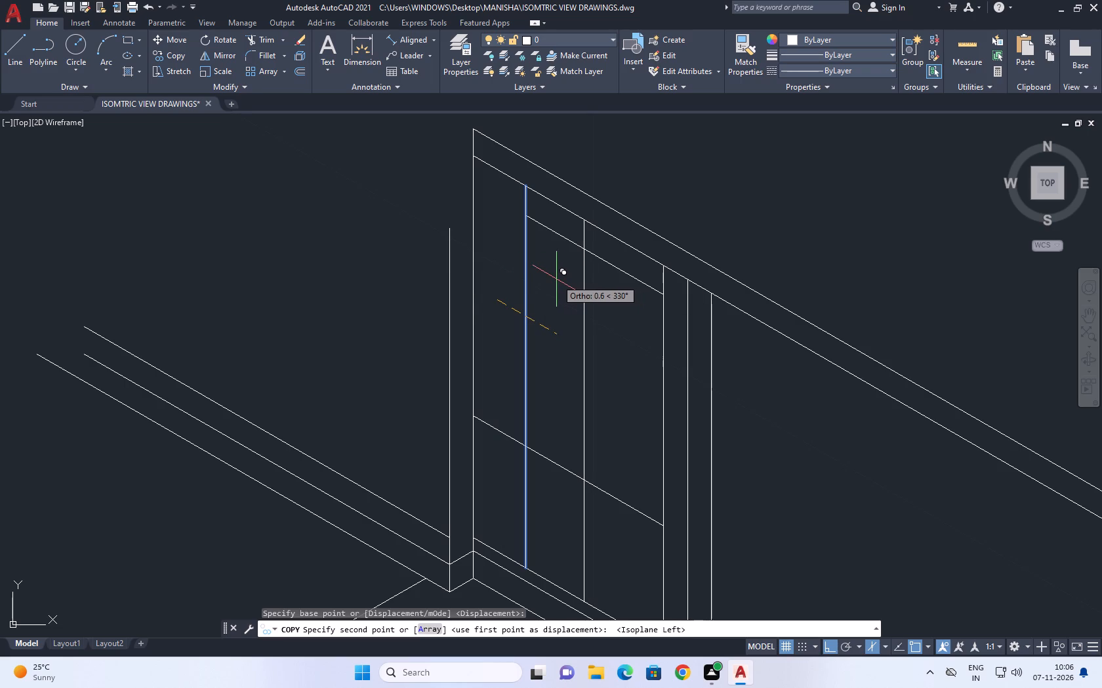
pyautogui.press('F5')
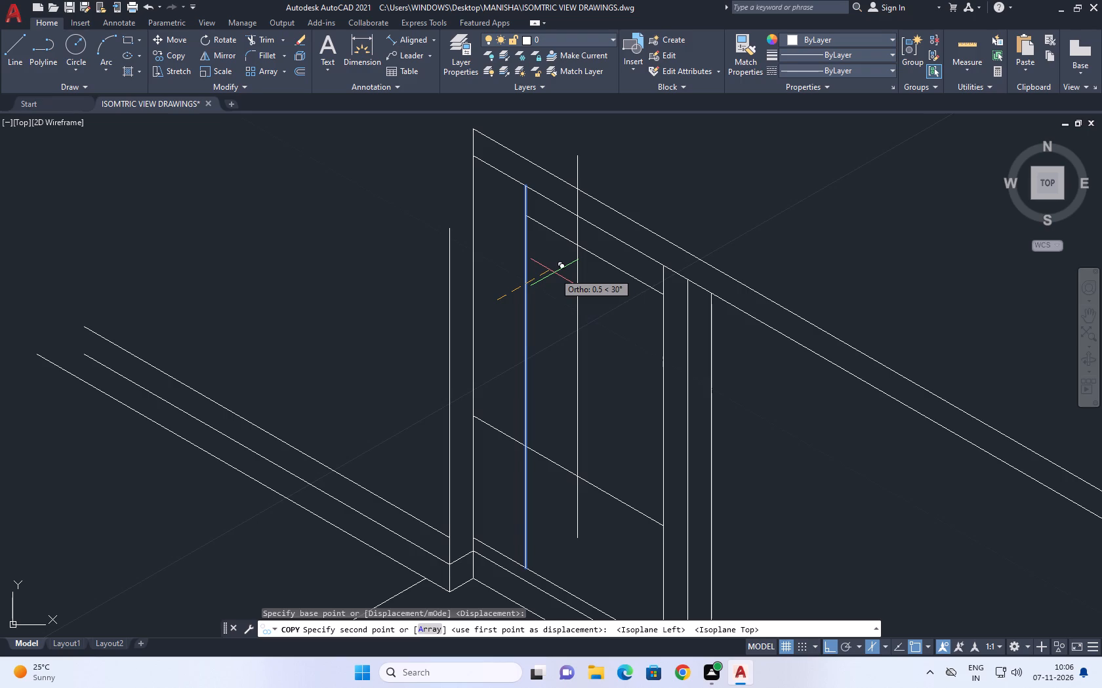
pyautogui.write('0.1')
pyautogui.press('Return')
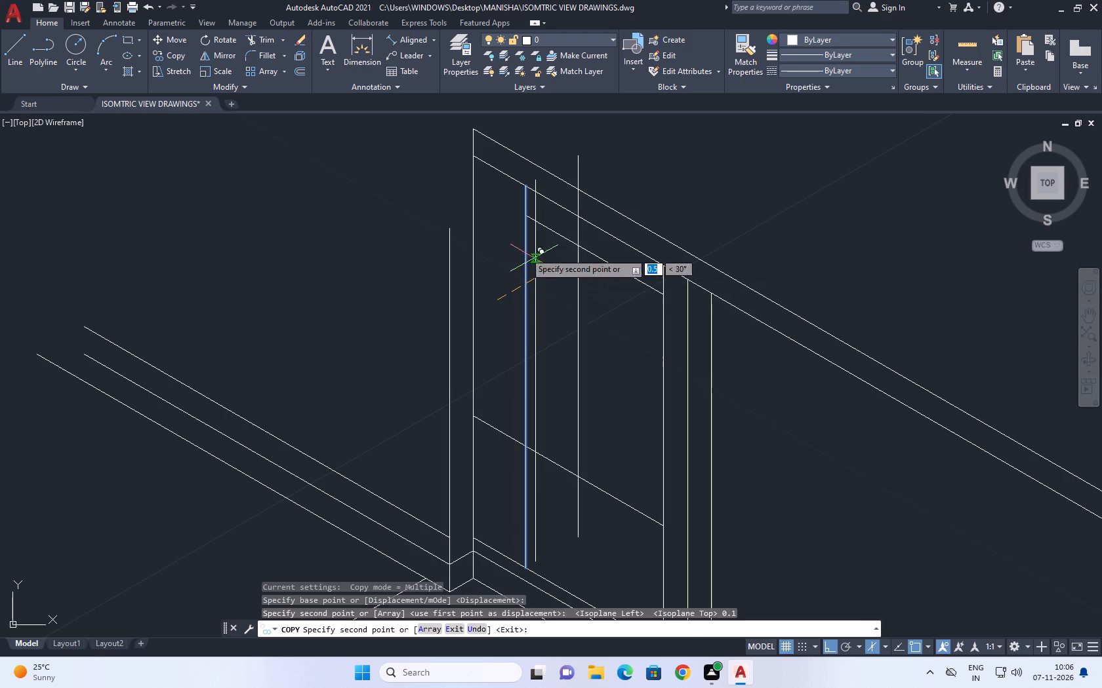
pyautogui.rightClick(754, 236)
pyautogui.click(772, 250)
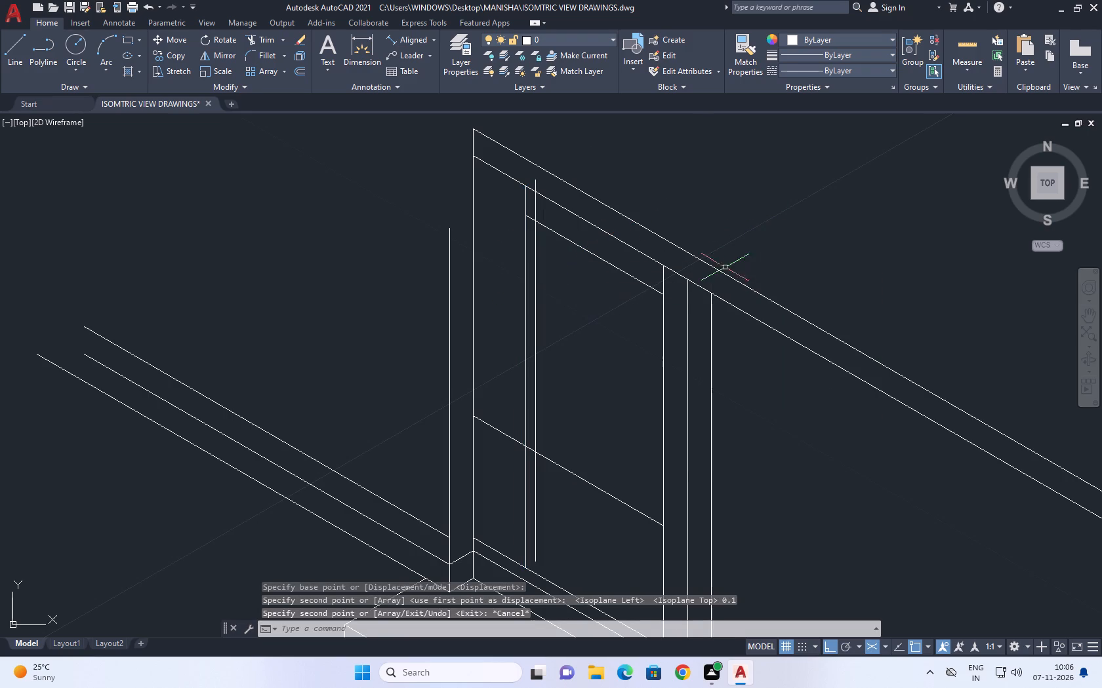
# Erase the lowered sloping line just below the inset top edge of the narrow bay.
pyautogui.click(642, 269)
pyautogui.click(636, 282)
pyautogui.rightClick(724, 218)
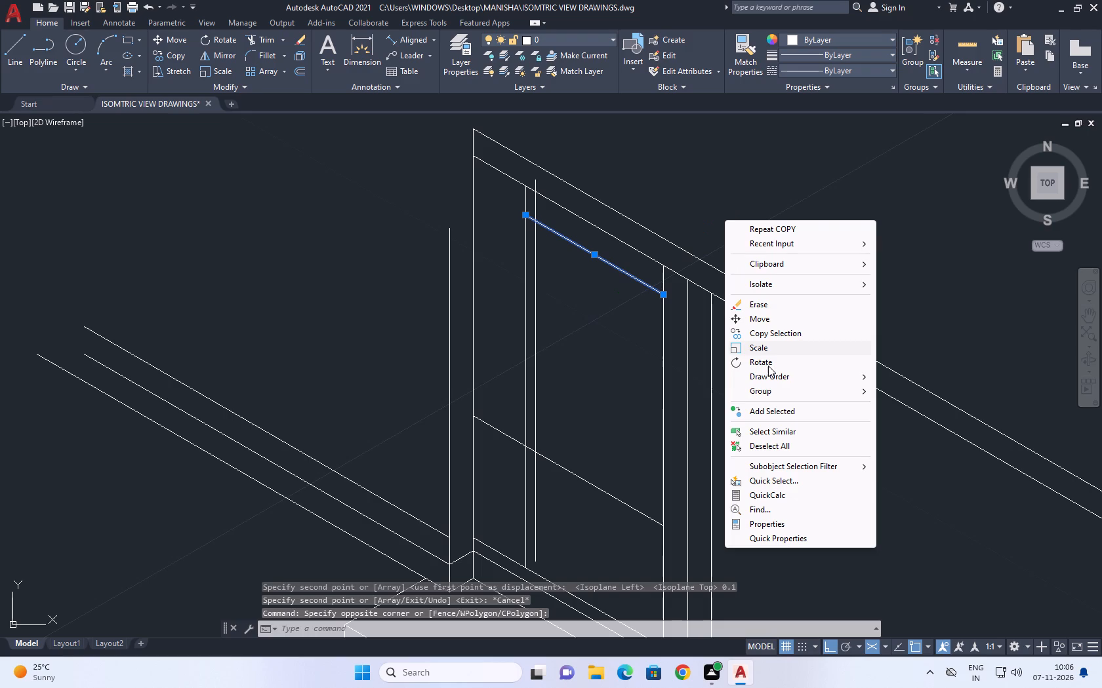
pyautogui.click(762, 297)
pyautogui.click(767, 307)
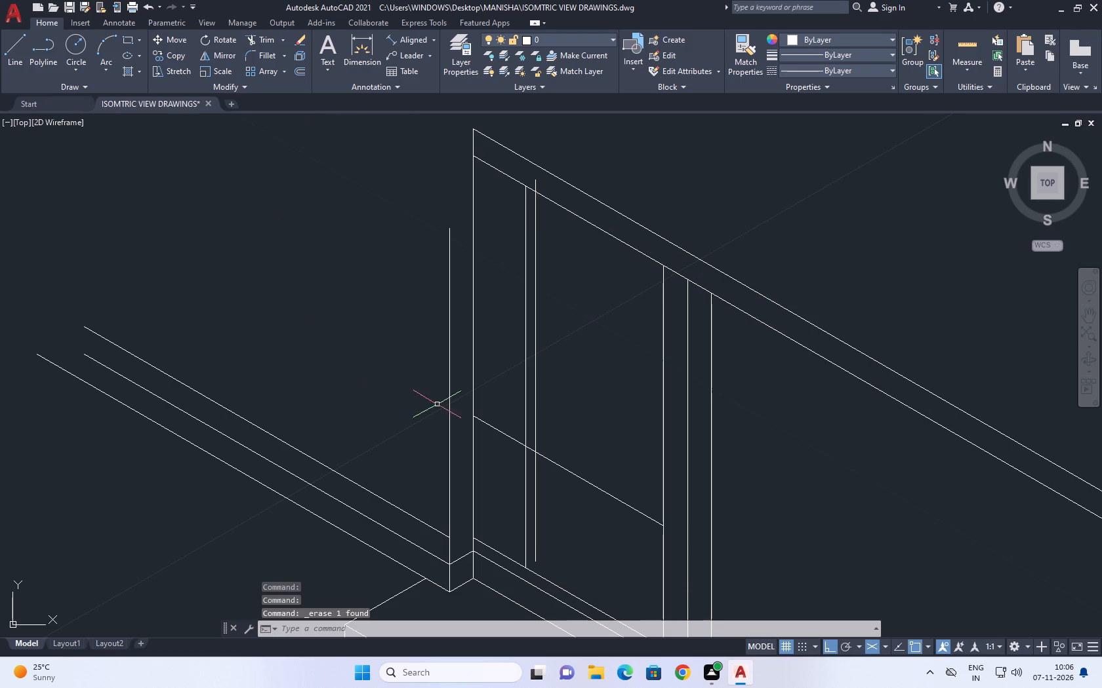
# Erase the sloping line crossing the lower part of the narrow bay, between the end vertical and the closely spaced divisions.
pyautogui.moveTo(508, 396); pyautogui.dragTo(565, 398, button='middle')
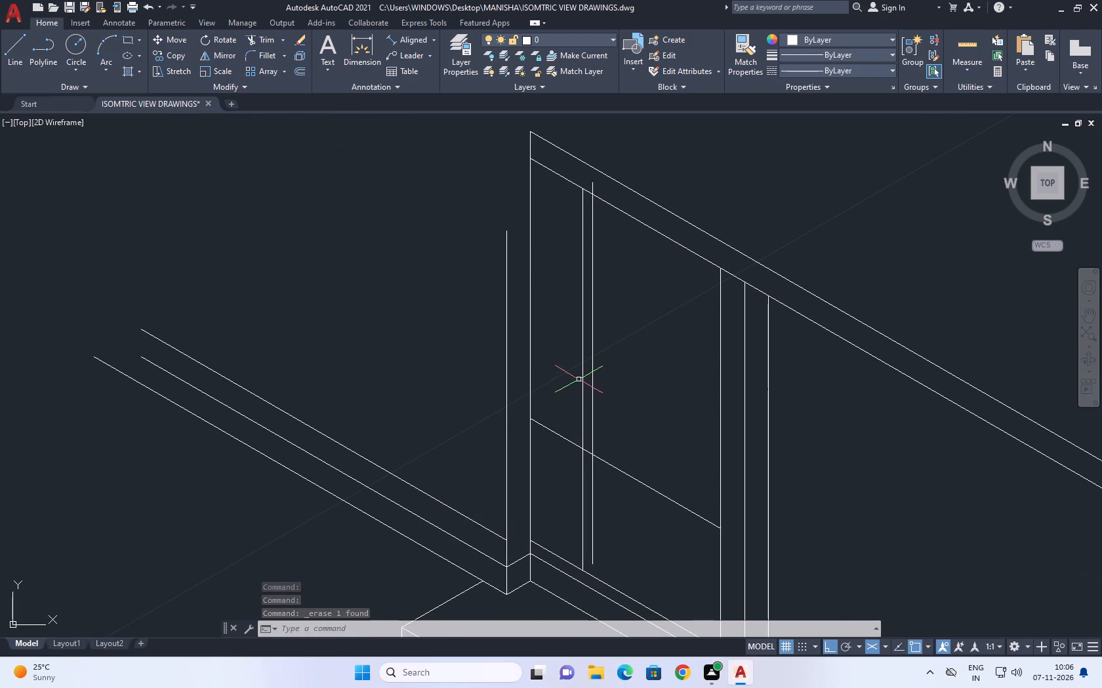
pyautogui.click(659, 450)
pyautogui.moveTo(642, 481); pyautogui.dragTo(640, 493)
pyautogui.rightClick(652, 383)
pyautogui.click(632, 473)
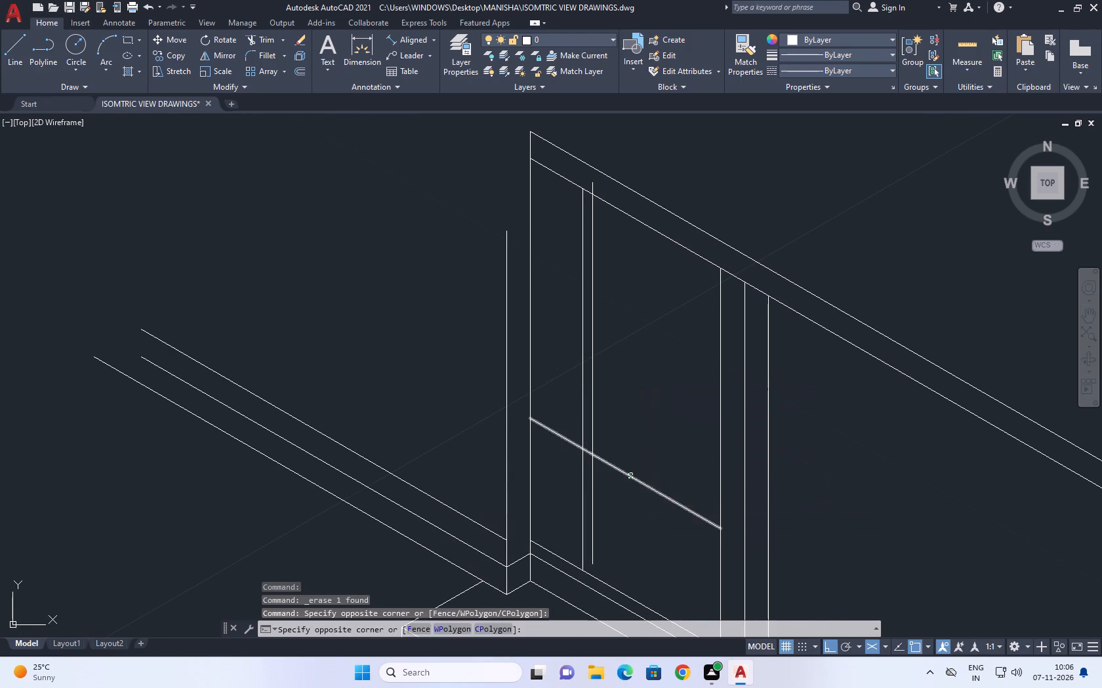
pyautogui.click(624, 470)
pyautogui.rightClick(668, 355)
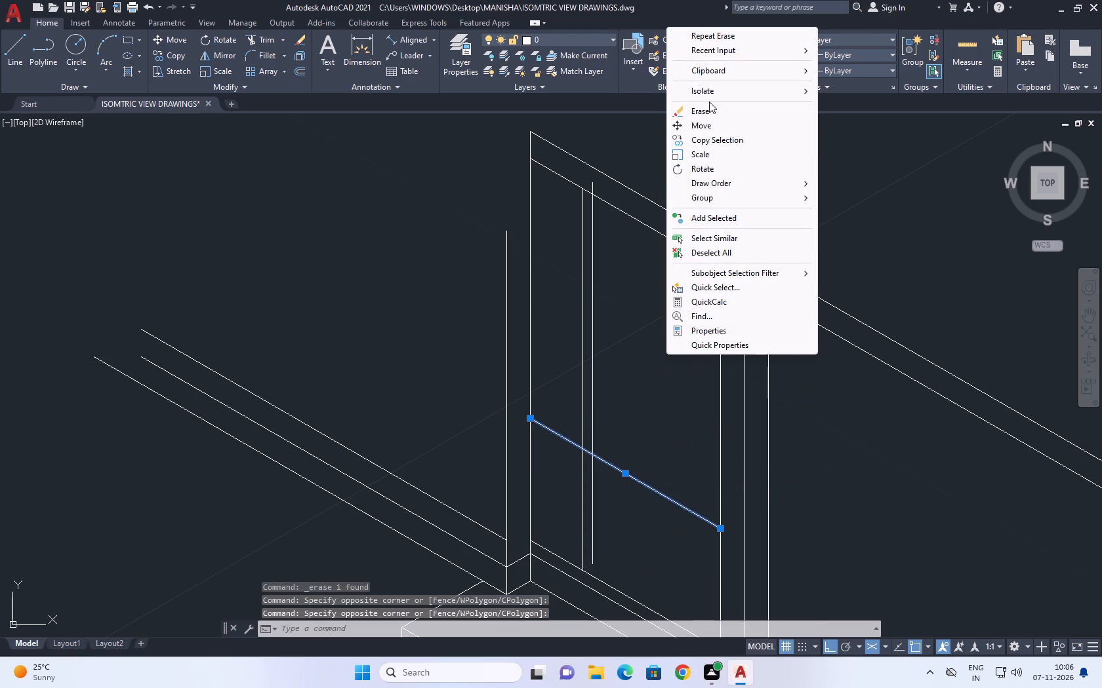
pyautogui.click(709, 102)
pyautogui.click(710, 112)
# Draw a line along the inset top edge from the copied vertical's crossing to the top of the first closely spaced division.
pyautogui.moveTo(629, 211); pyautogui.dragTo(629, 259, button='middle')
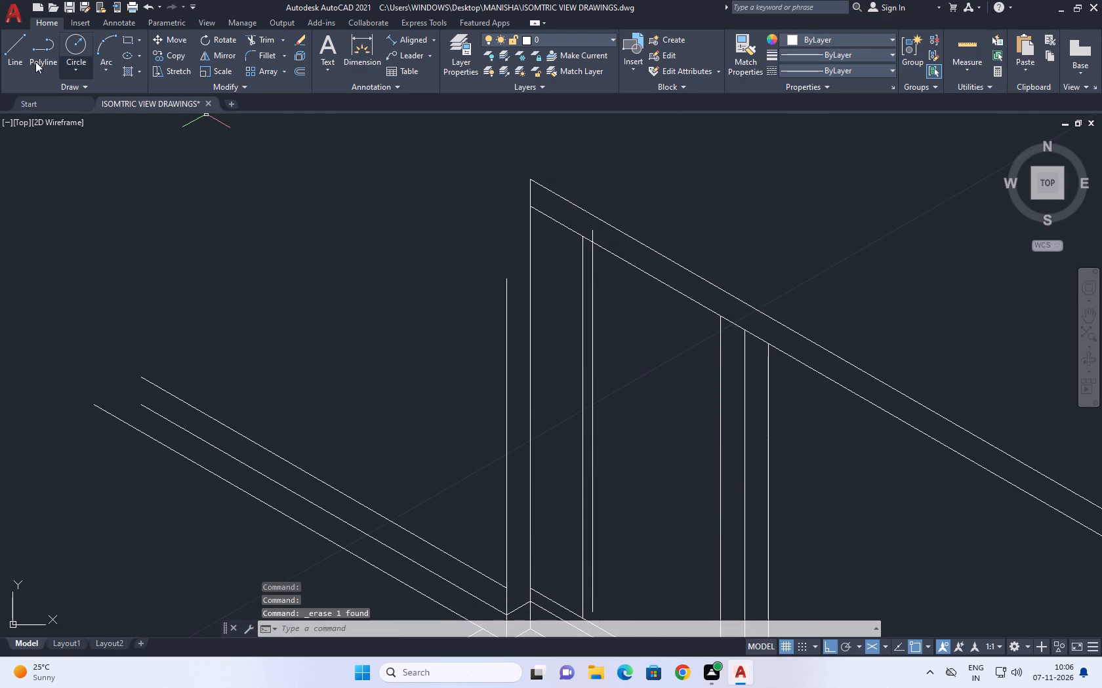
pyautogui.click(22, 55)
pyautogui.scroll(1, 579, 250)
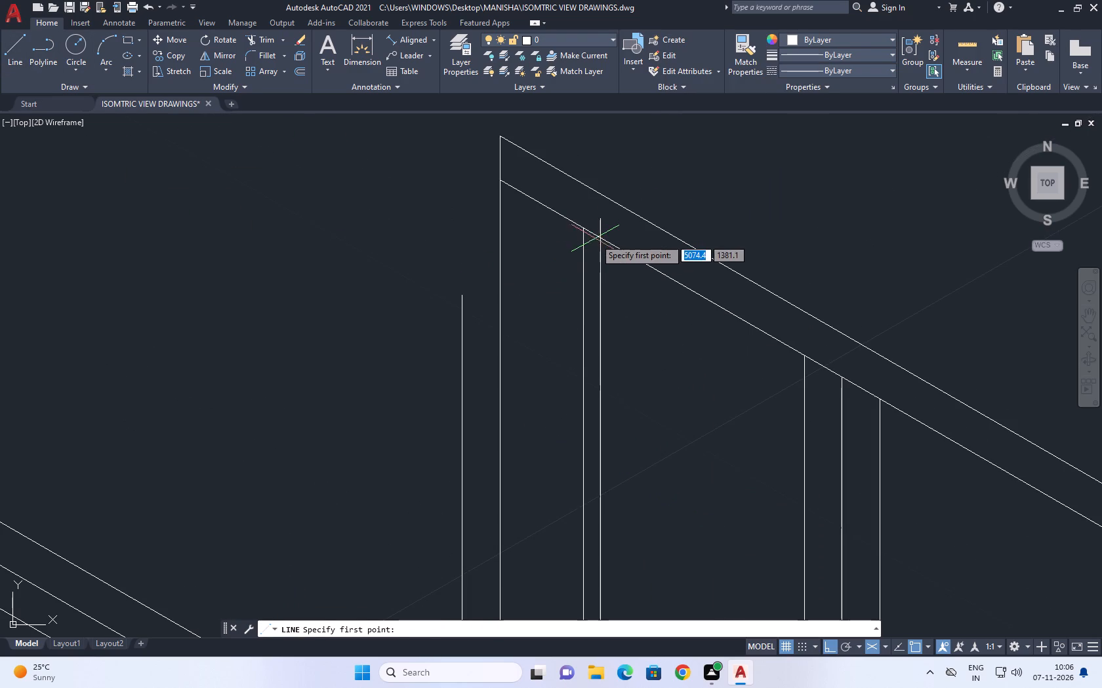
pyautogui.click(602, 239)
pyautogui.click(804, 358)
pyautogui.rightClick(801, 235)
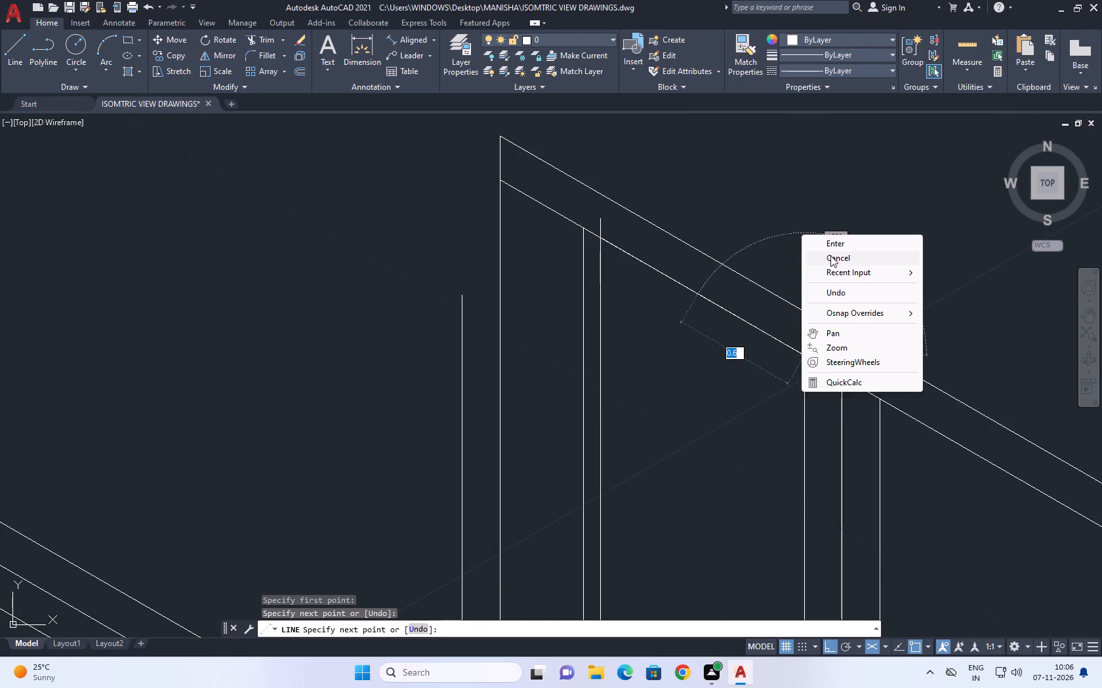
pyautogui.click(842, 258)
# Move the new sloping line 0.1 straight down from the inset top edge.
pyautogui.click(687, 289)
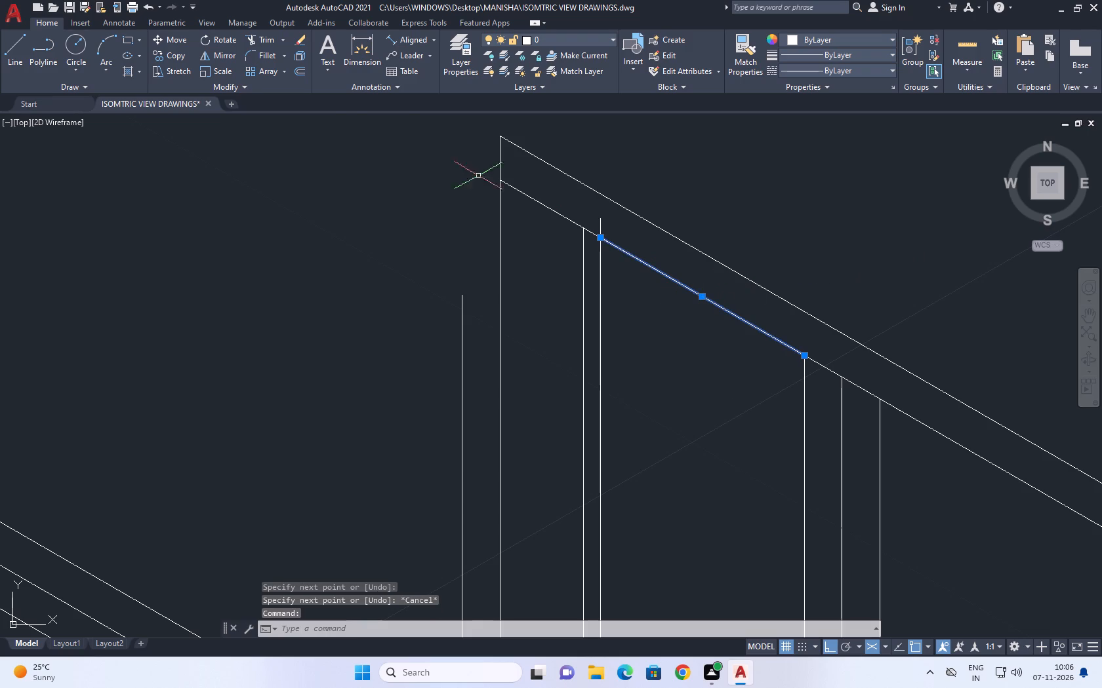
pyautogui.click(182, 41)
pyautogui.click(649, 283)
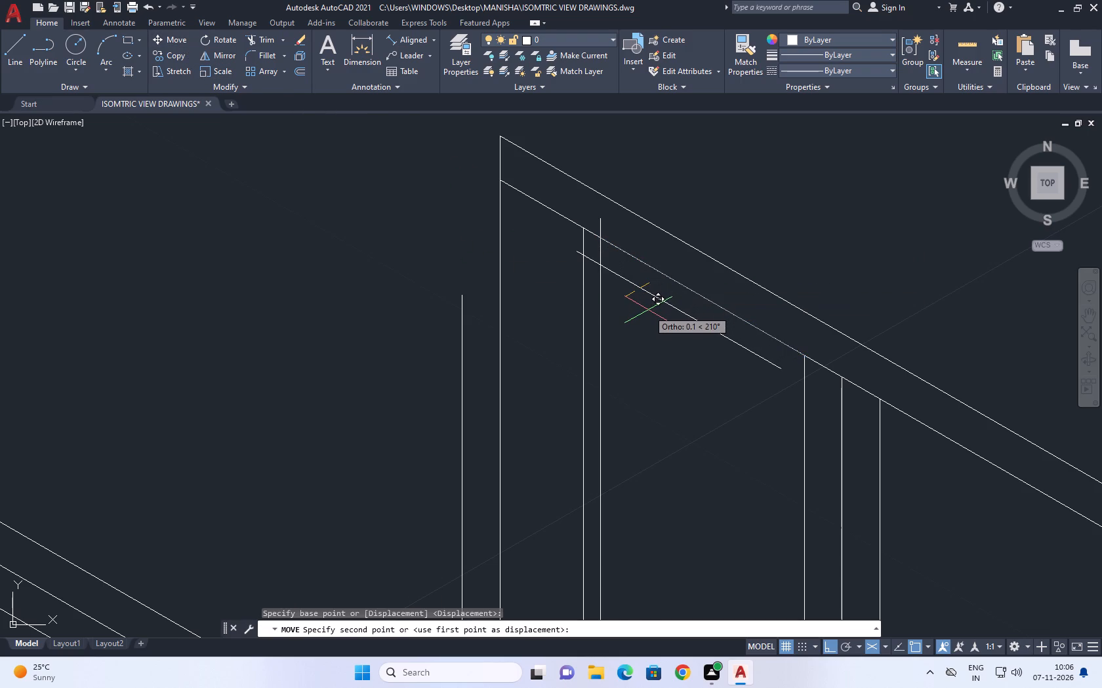
pyautogui.press('F5')
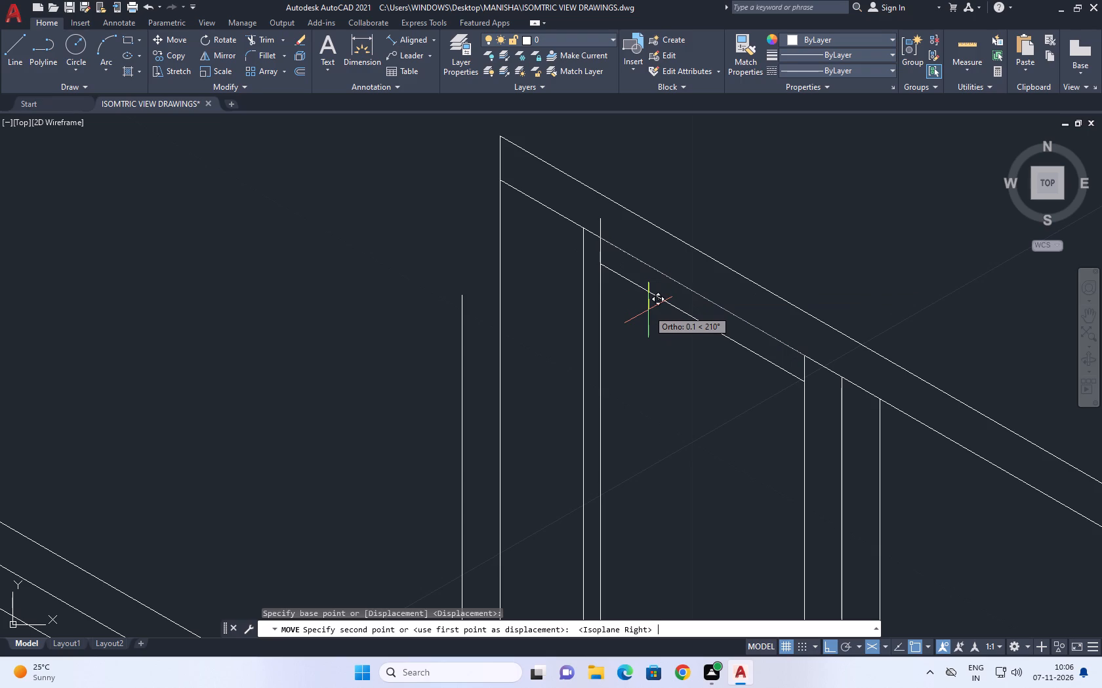
pyautogui.write('0.')
pyautogui.press('1')
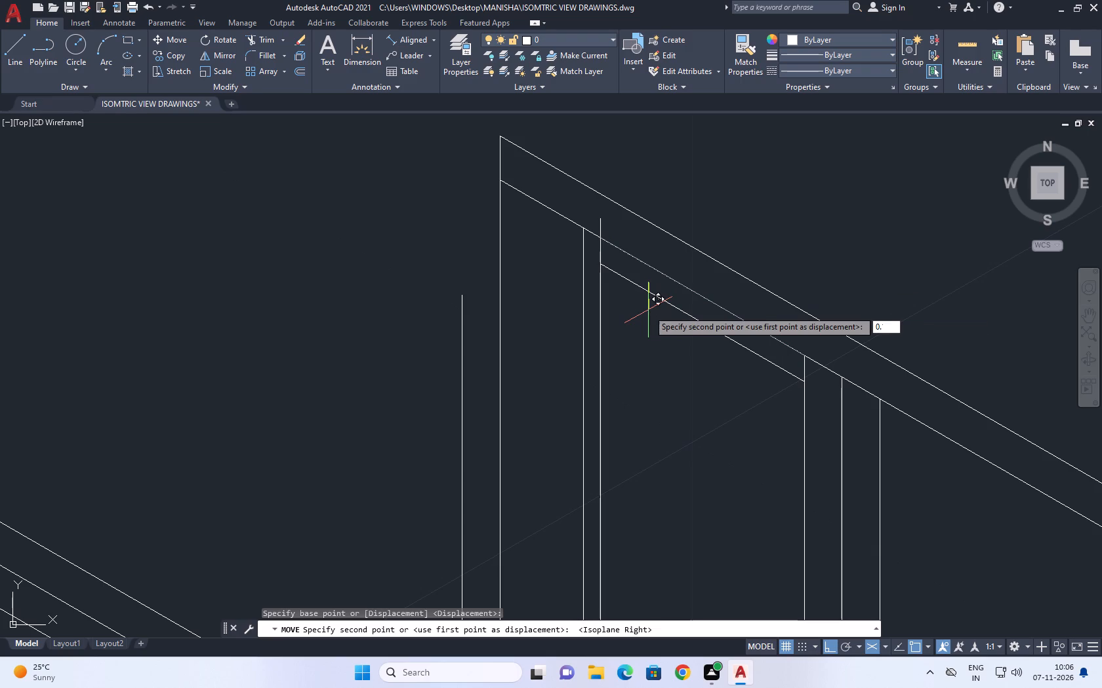
pyautogui.press('Return')
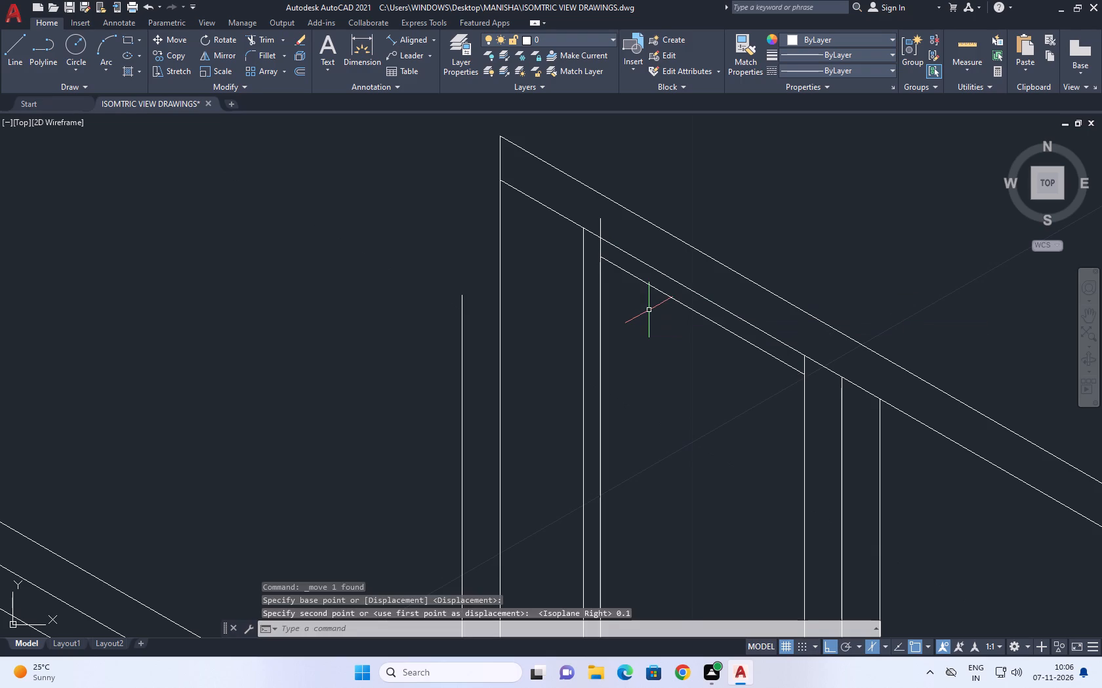
# Move the same sloping line a further 0.05 straight down.
pyautogui.click(637, 277)
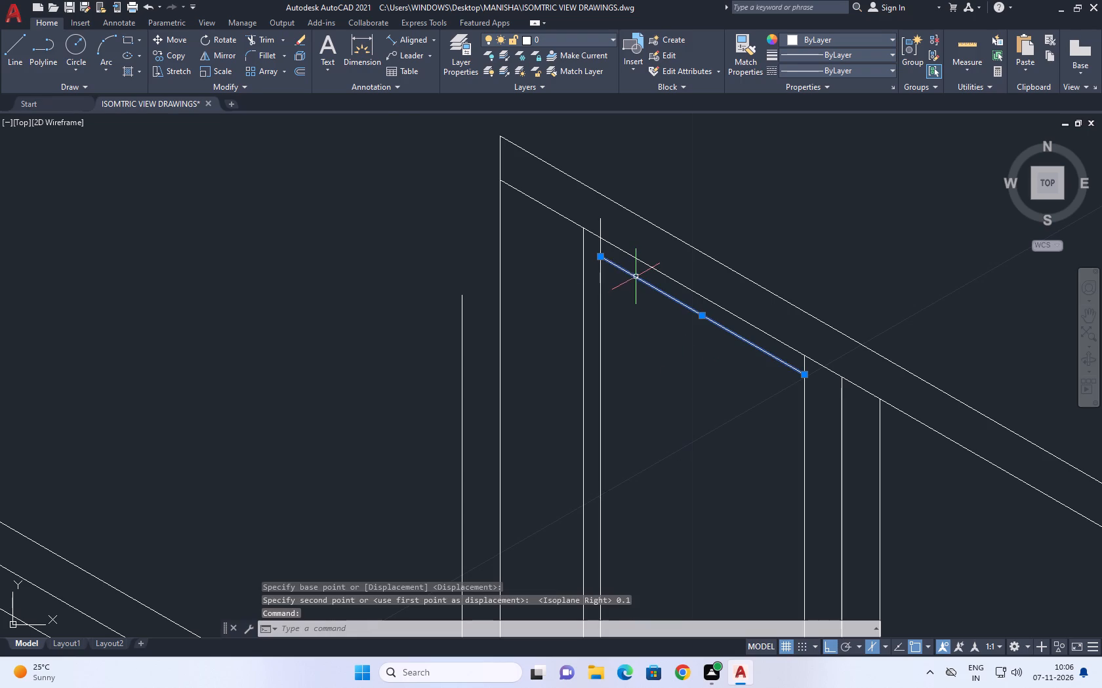
pyautogui.click(178, 39)
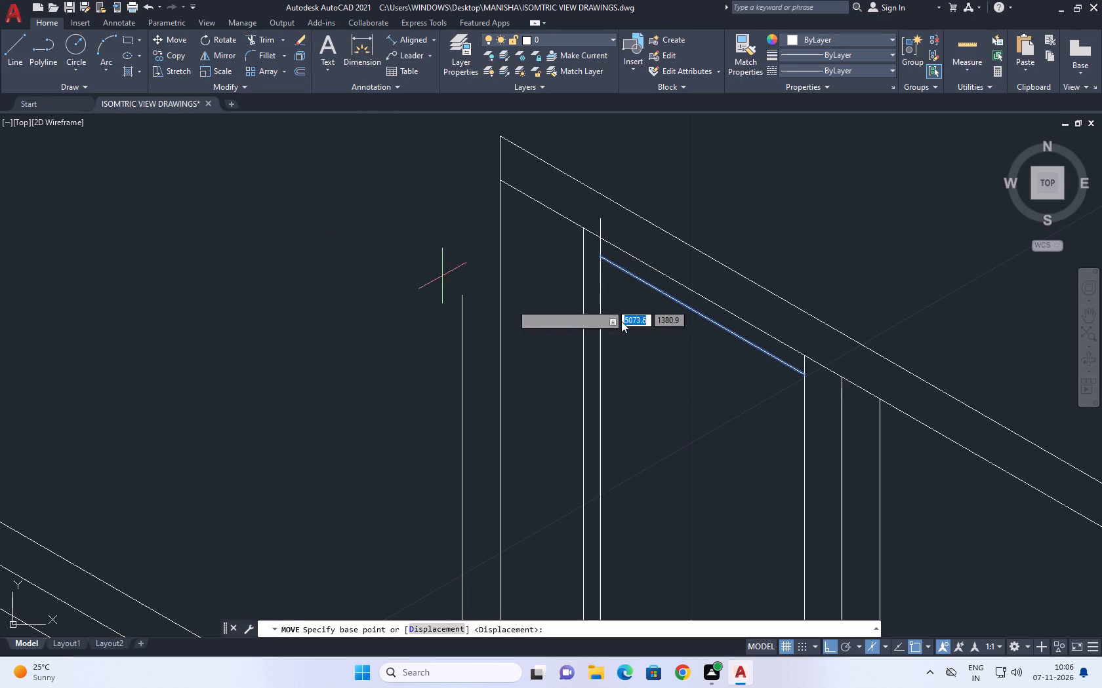
pyautogui.click(666, 300)
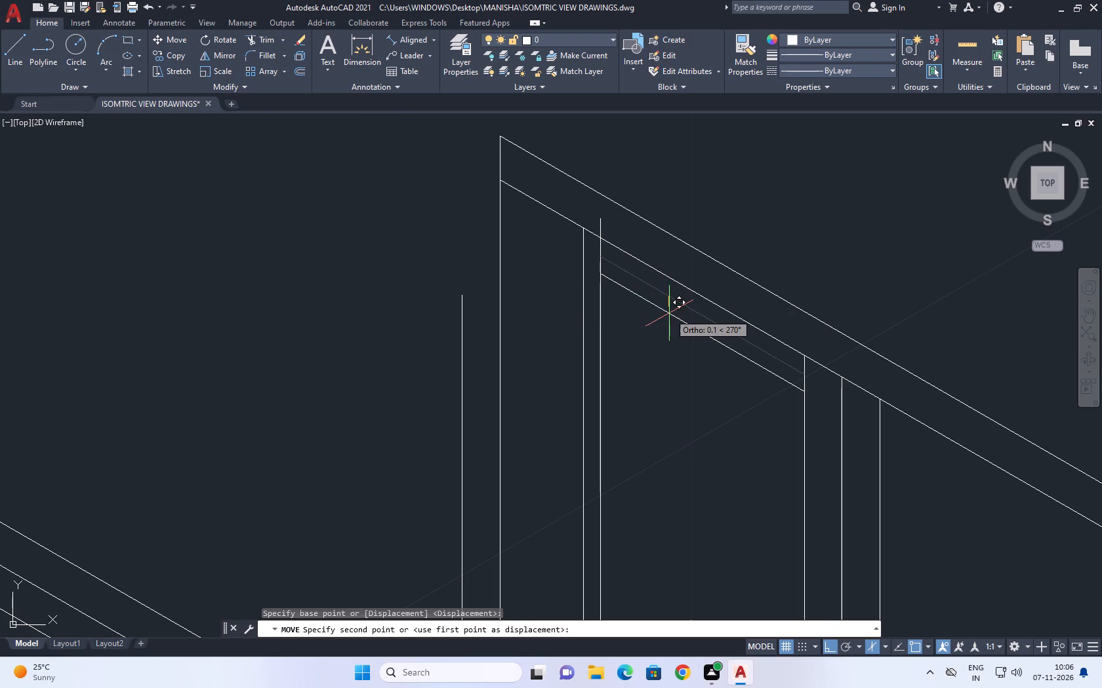
pyautogui.write('0.05')
pyautogui.press('Return')
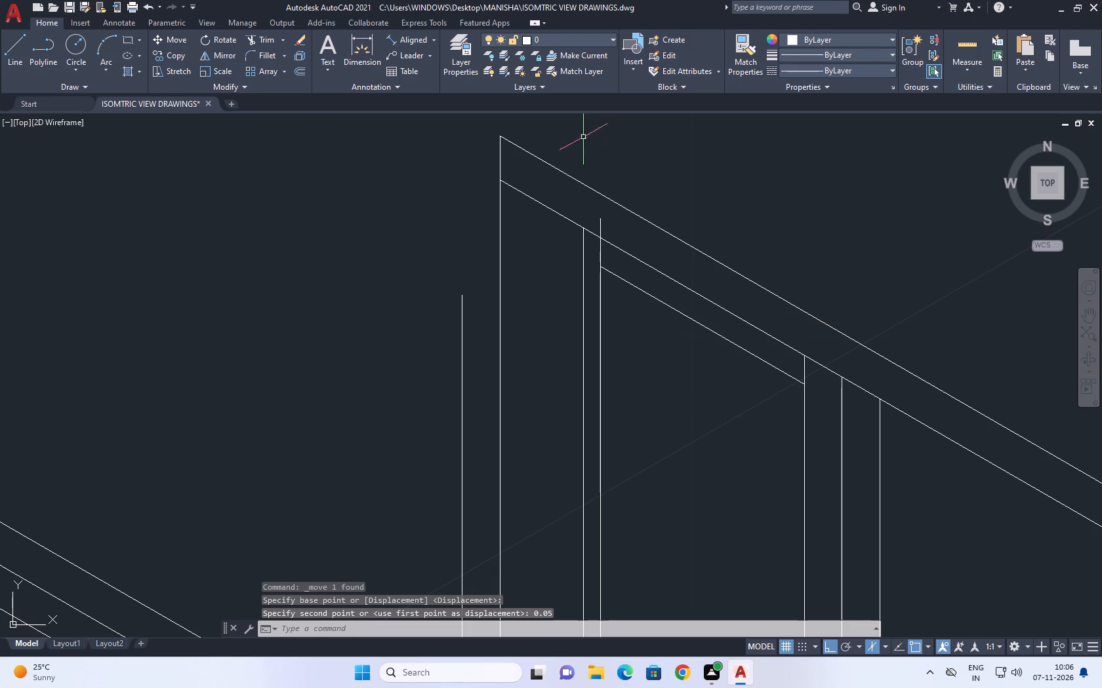
# Trim the copied vertical above the moved sloping line so it ends at the opening's top corner.
pyautogui.click(270, 41)
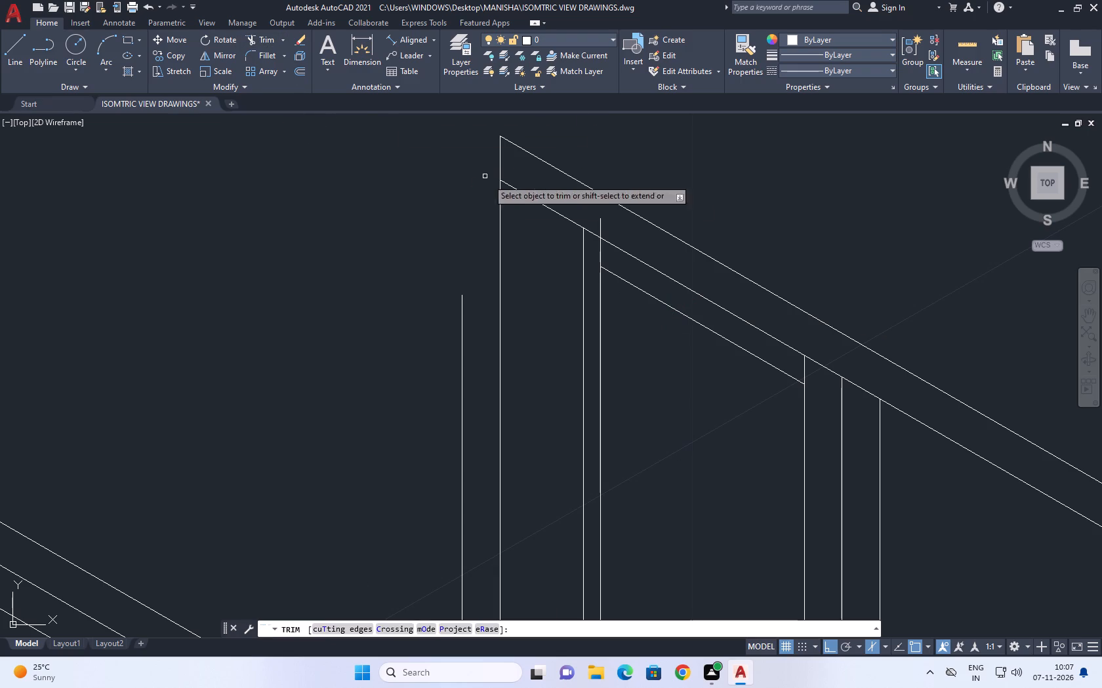
pyautogui.click(602, 231)
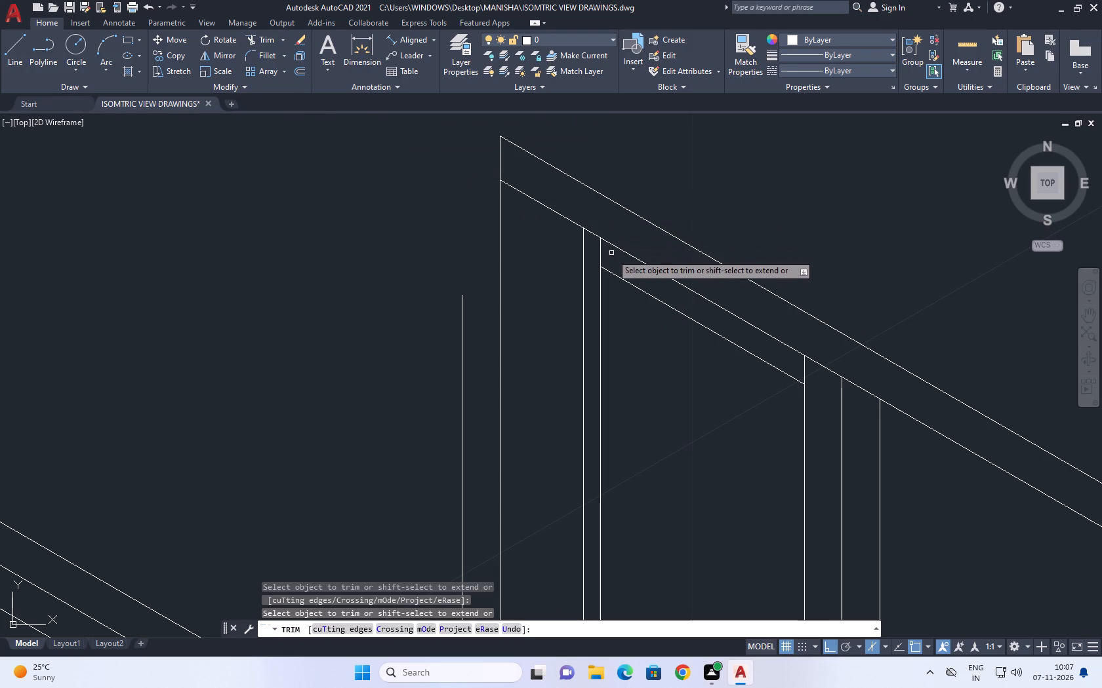
pyautogui.click(603, 254)
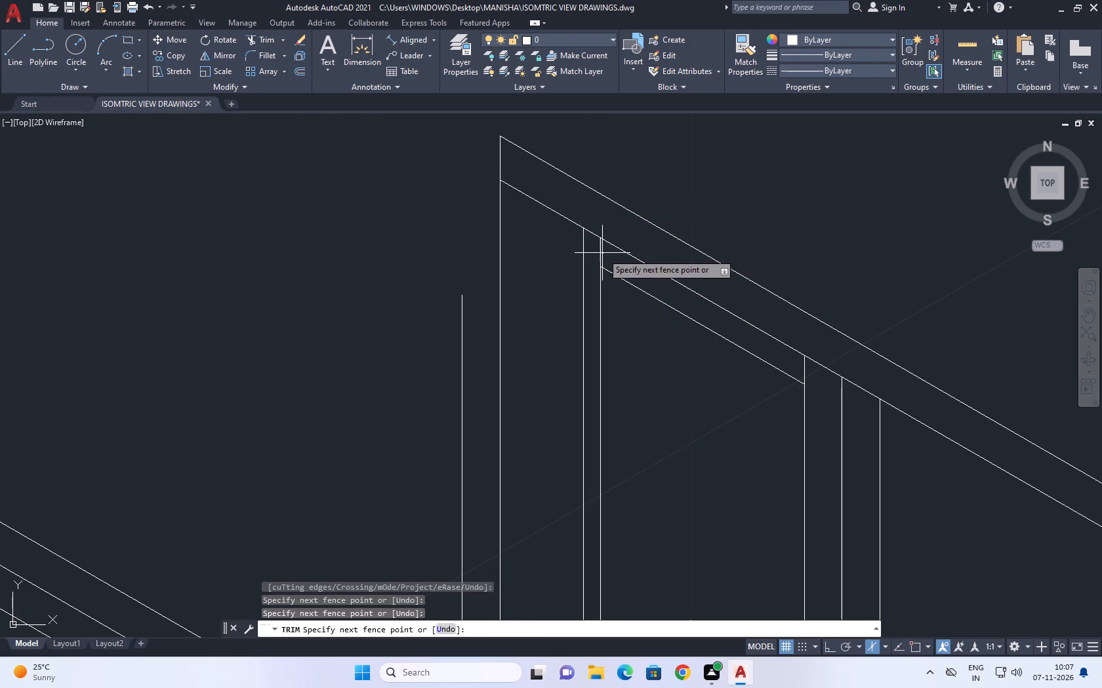
pyautogui.click(601, 254)
pyautogui.click(596, 255)
pyautogui.click(607, 256)
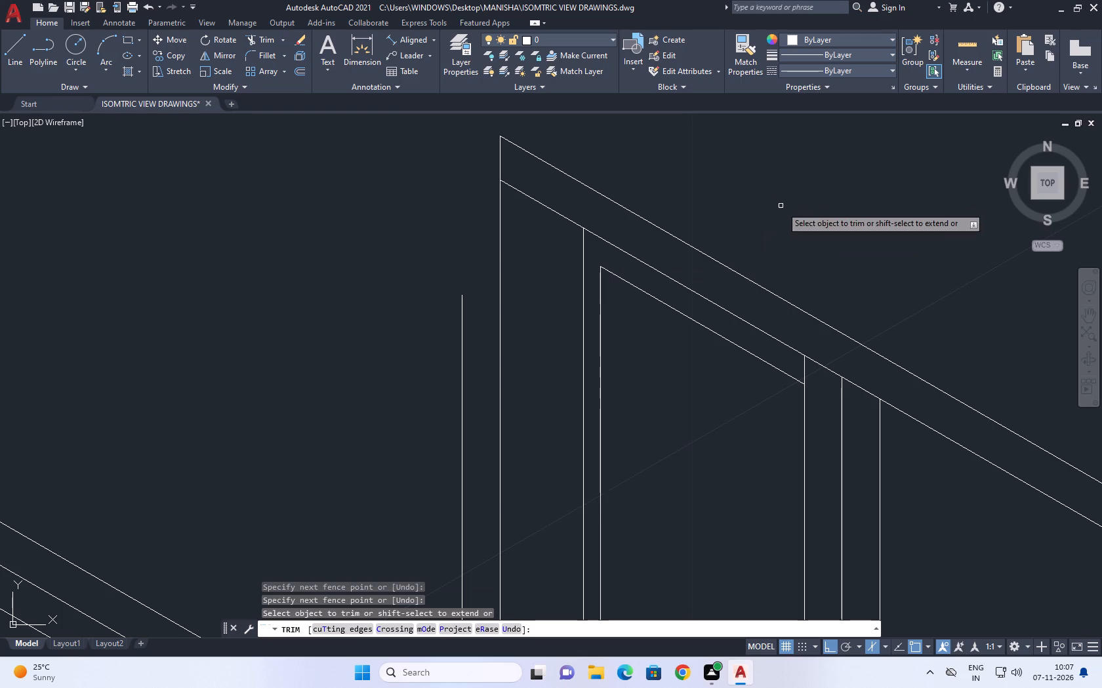
pyautogui.moveTo(794, 243); pyautogui.dragTo(655, 237, button='middle')
pyautogui.rightClick(703, 214)
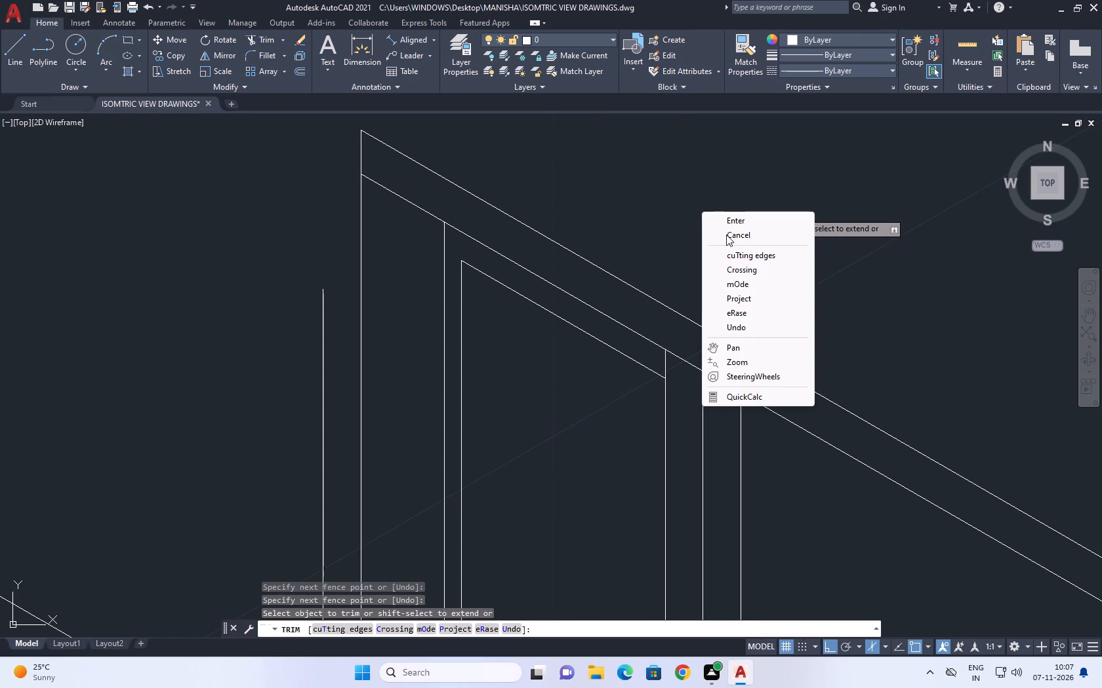
pyautogui.click(726, 235)
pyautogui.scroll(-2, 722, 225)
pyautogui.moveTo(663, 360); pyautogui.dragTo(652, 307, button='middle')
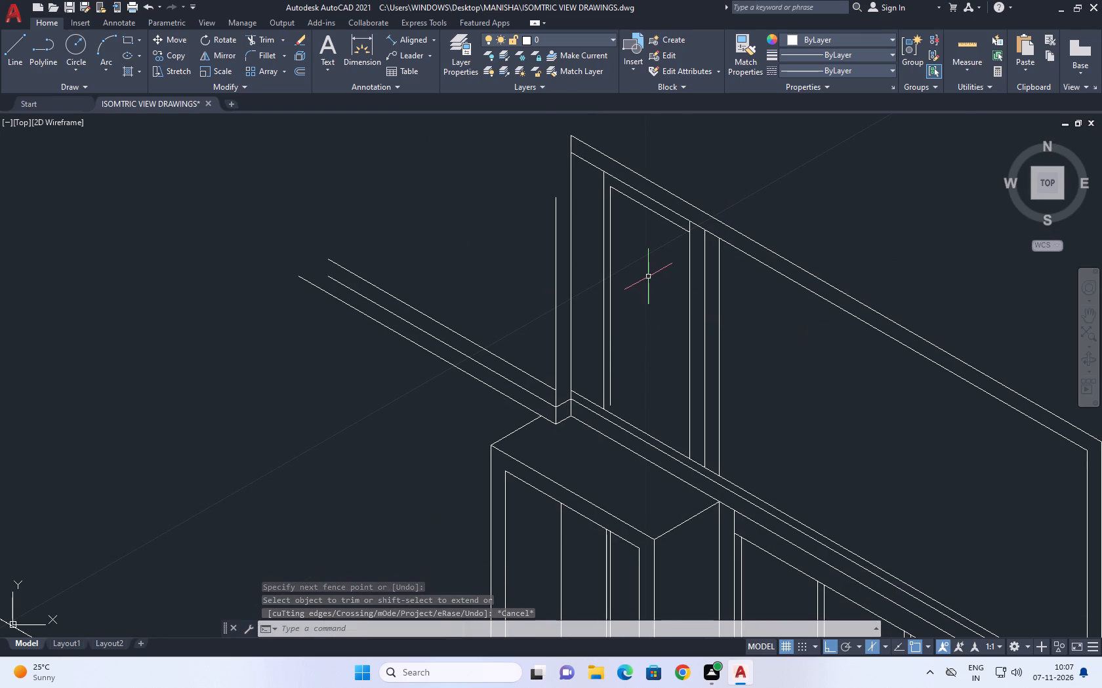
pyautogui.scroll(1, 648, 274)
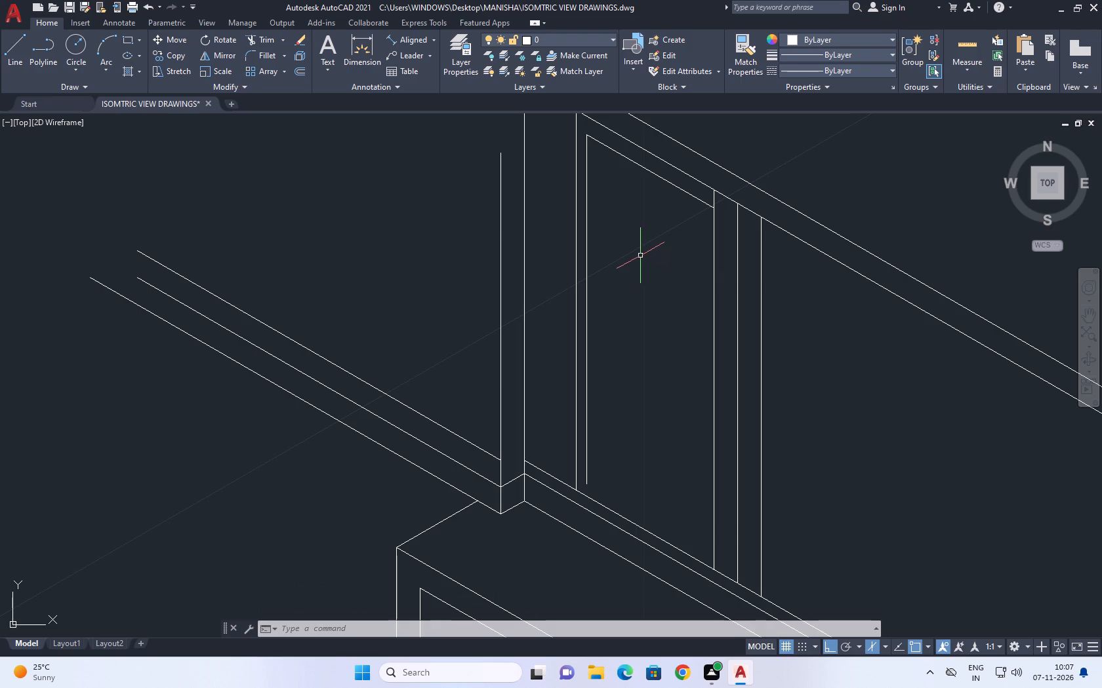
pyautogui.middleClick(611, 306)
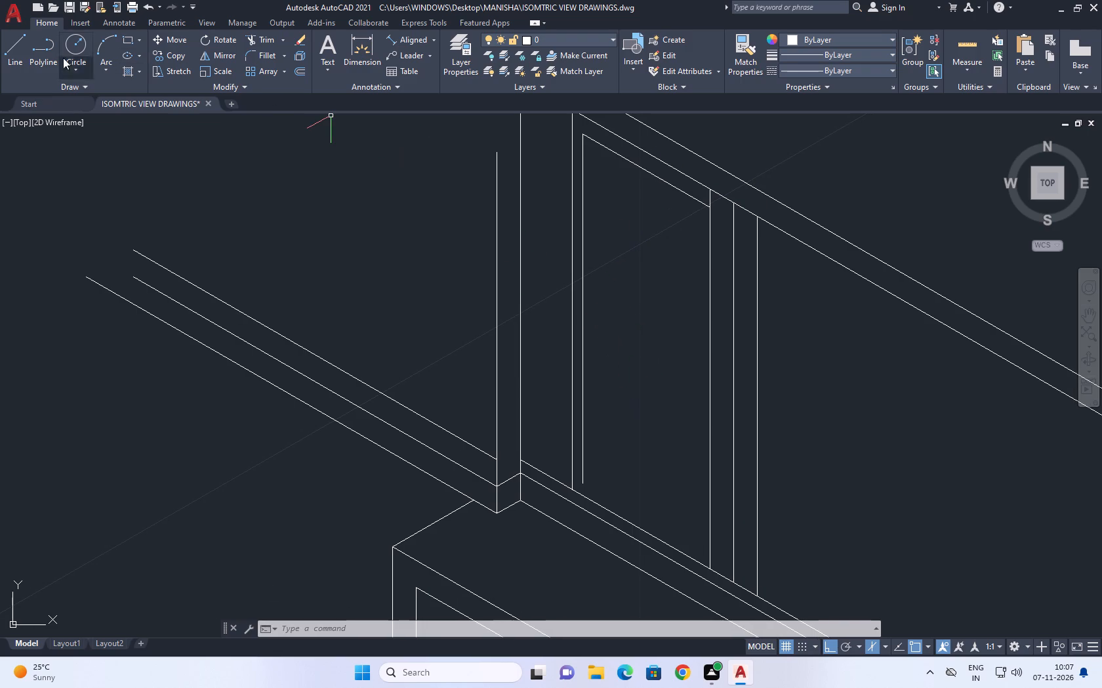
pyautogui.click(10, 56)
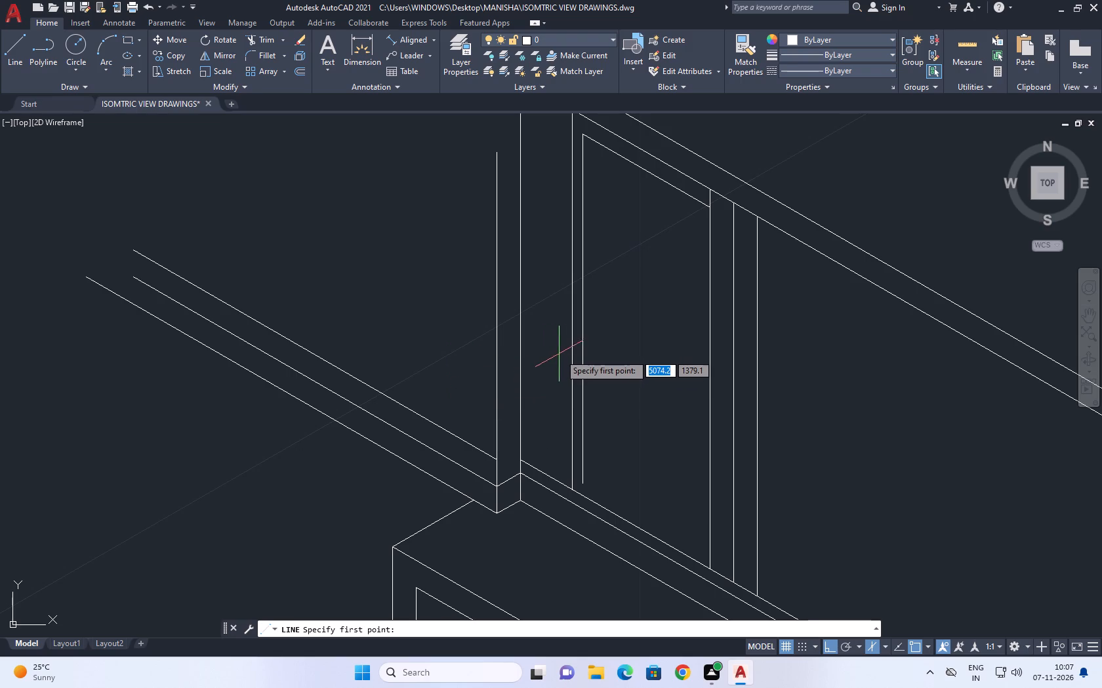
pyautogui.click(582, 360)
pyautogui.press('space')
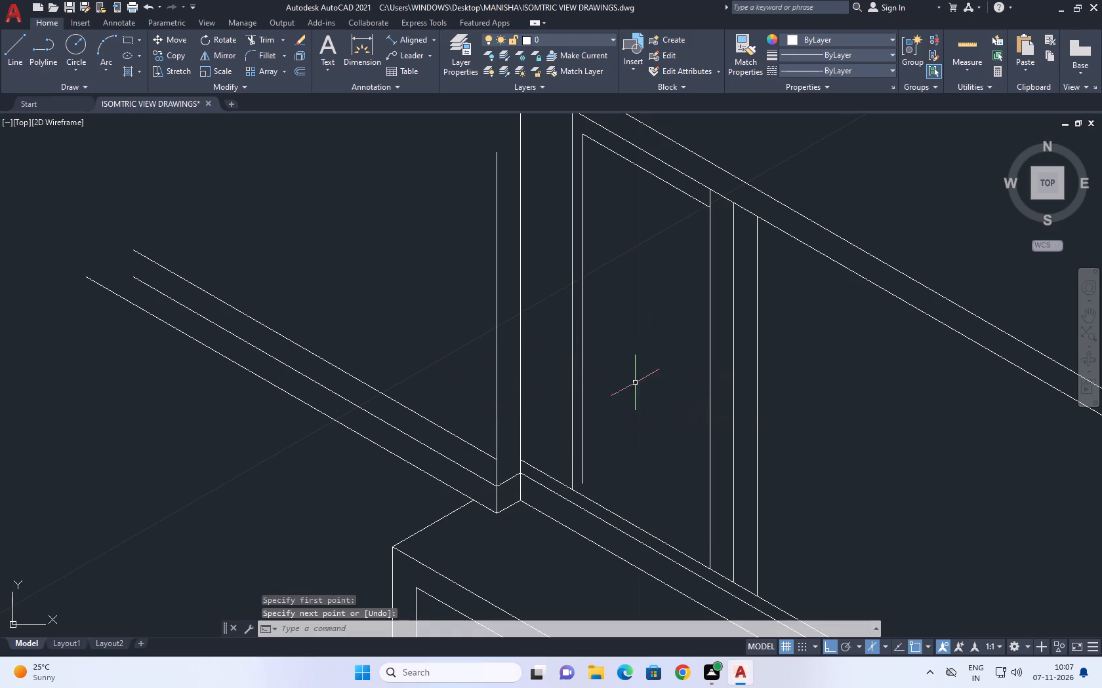
# Copy the opening's top sloping line about 2.0 straight down between the same verticals to form its sill.
pyautogui.click(651, 174)
pyautogui.press('c')
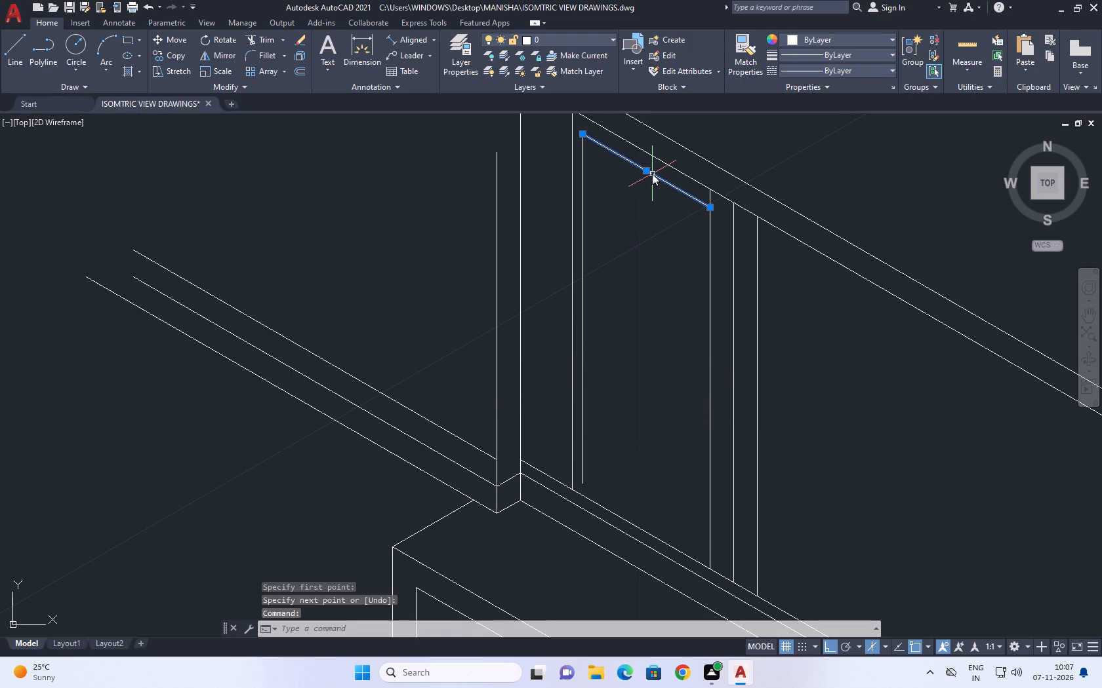
pyautogui.write('O')
pyautogui.press('space')
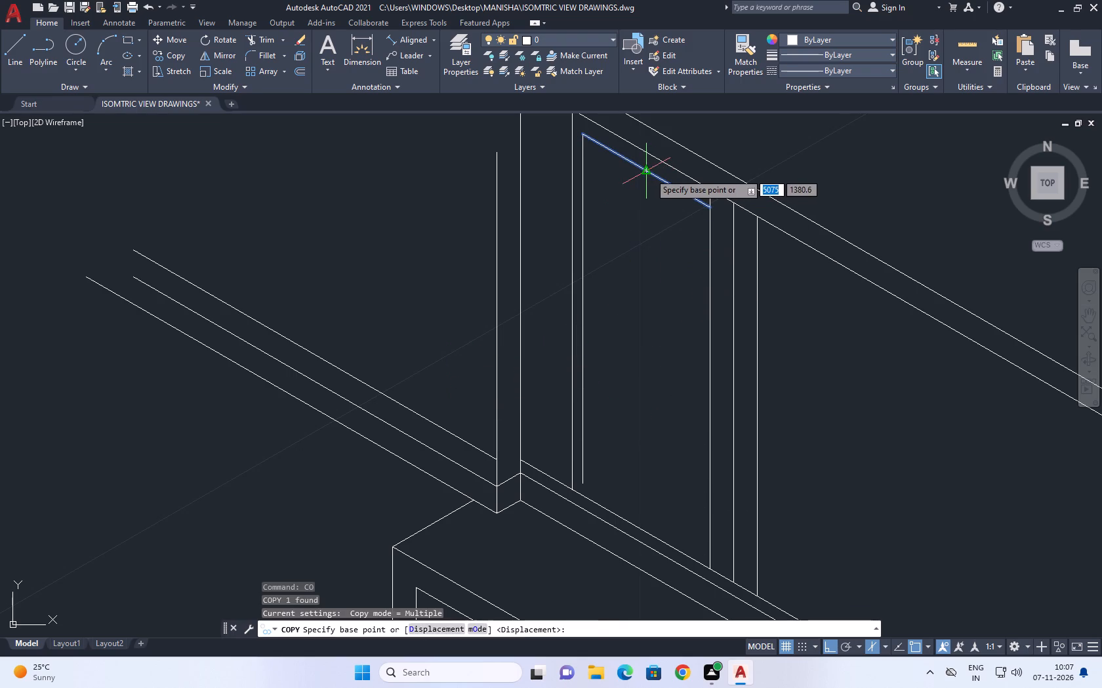
pyautogui.click(649, 172)
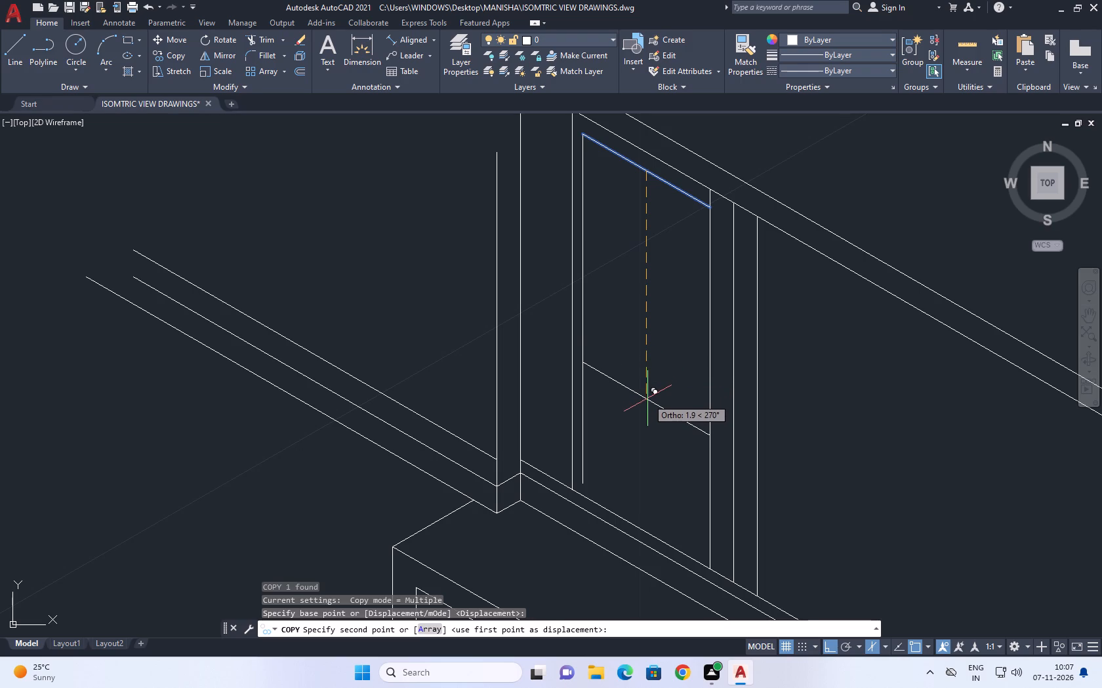
pyautogui.click(645, 408)
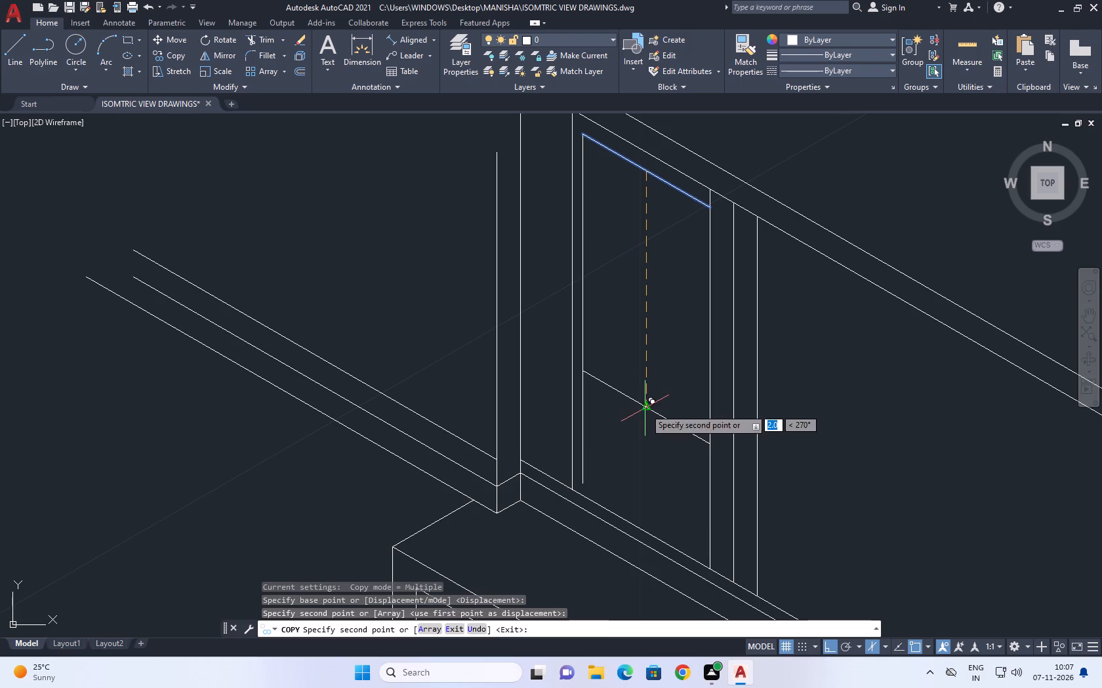
pyautogui.rightClick(659, 362)
pyautogui.click(697, 389)
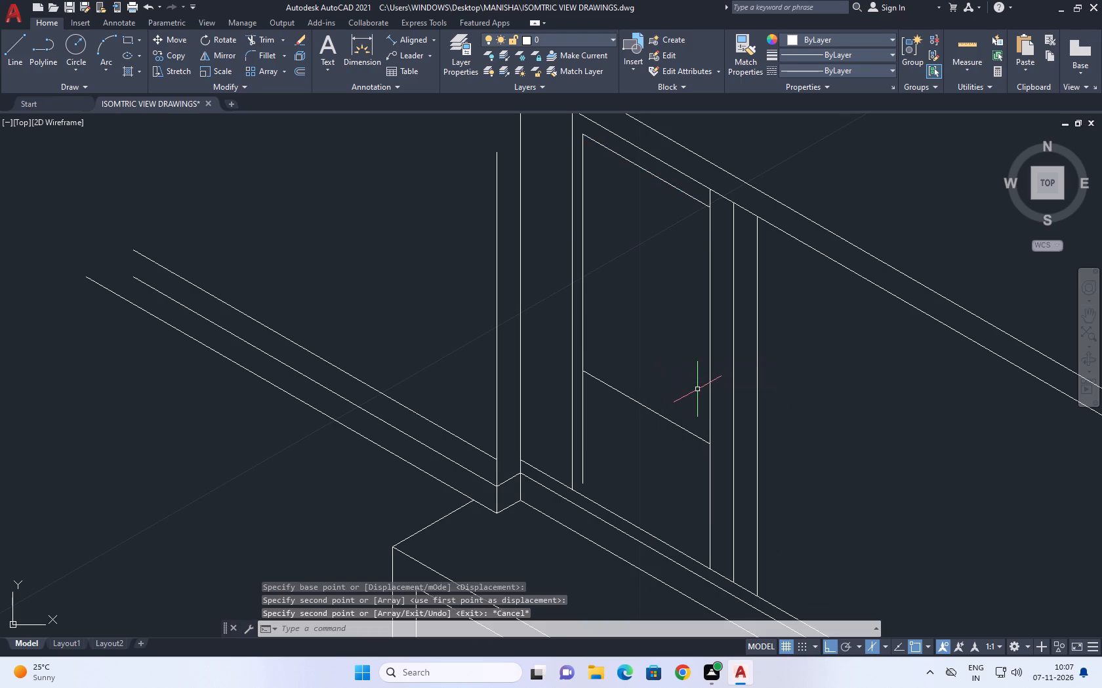
# Copy the lower sloping line 0.2 inward along the 30° isometric direction for the opening's recess.
pyautogui.click(674, 415)
pyautogui.click(645, 403)
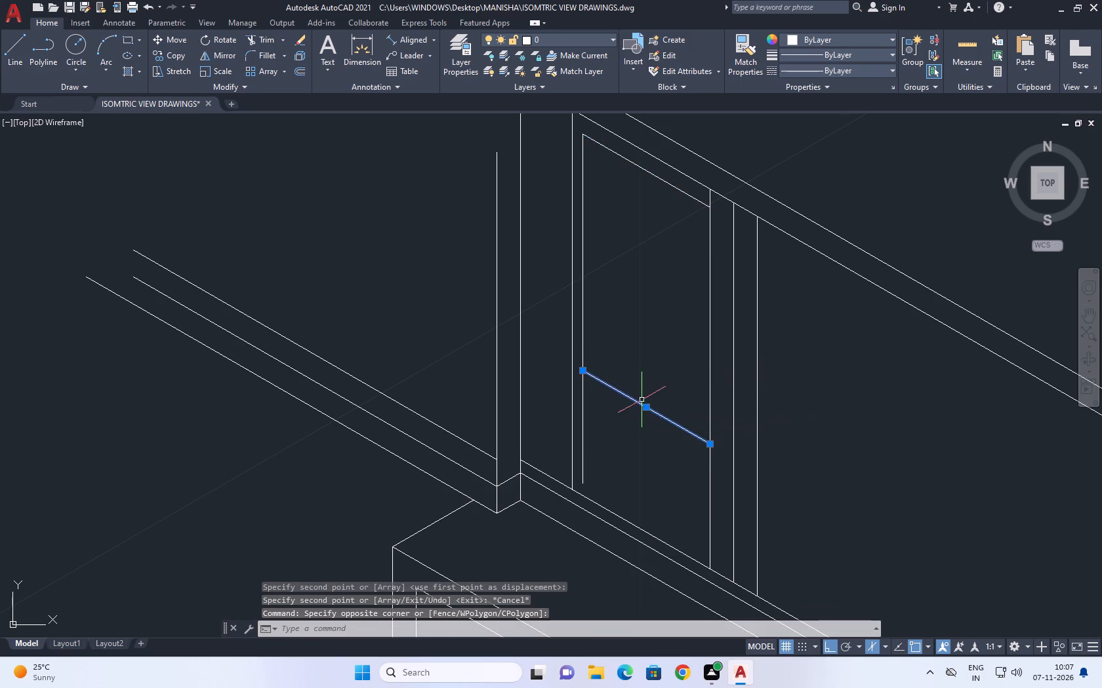
pyautogui.click(176, 53)
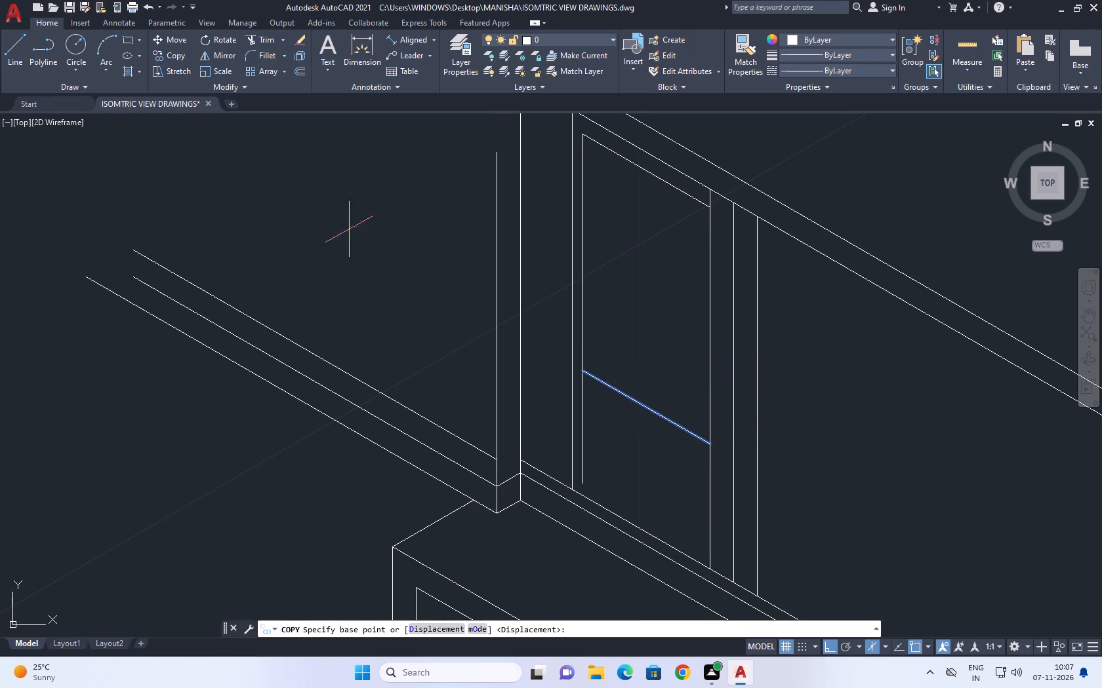
pyautogui.click(583, 371)
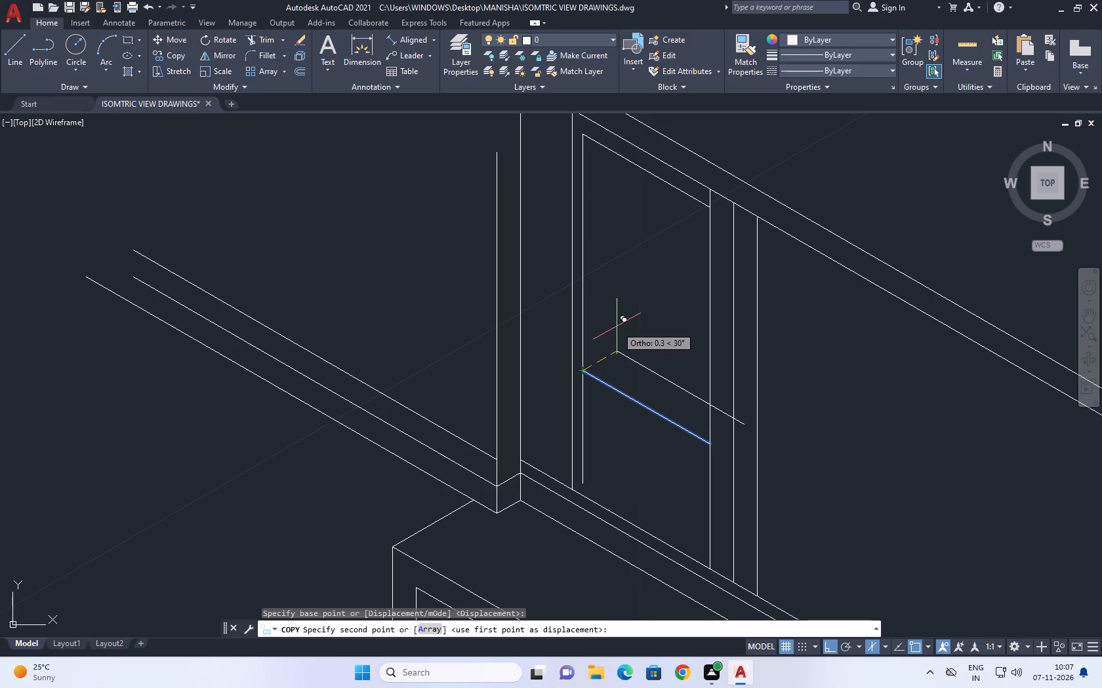
pyautogui.write('0.2')
pyautogui.press('Return')
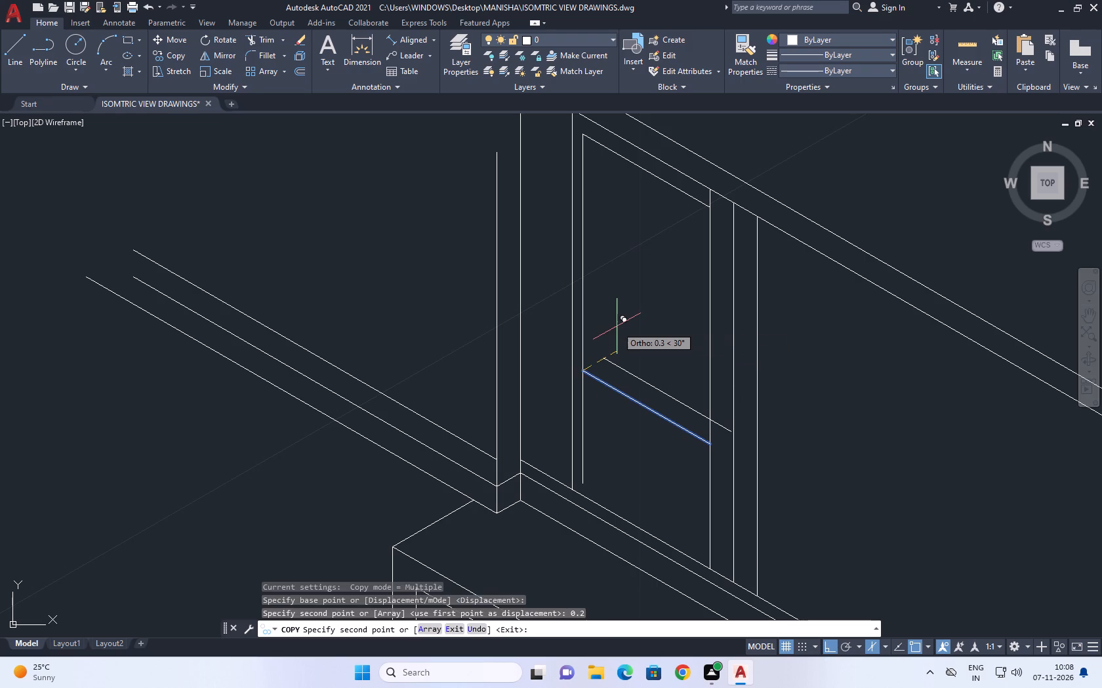
pyautogui.rightClick(605, 324)
pyautogui.click(663, 353)
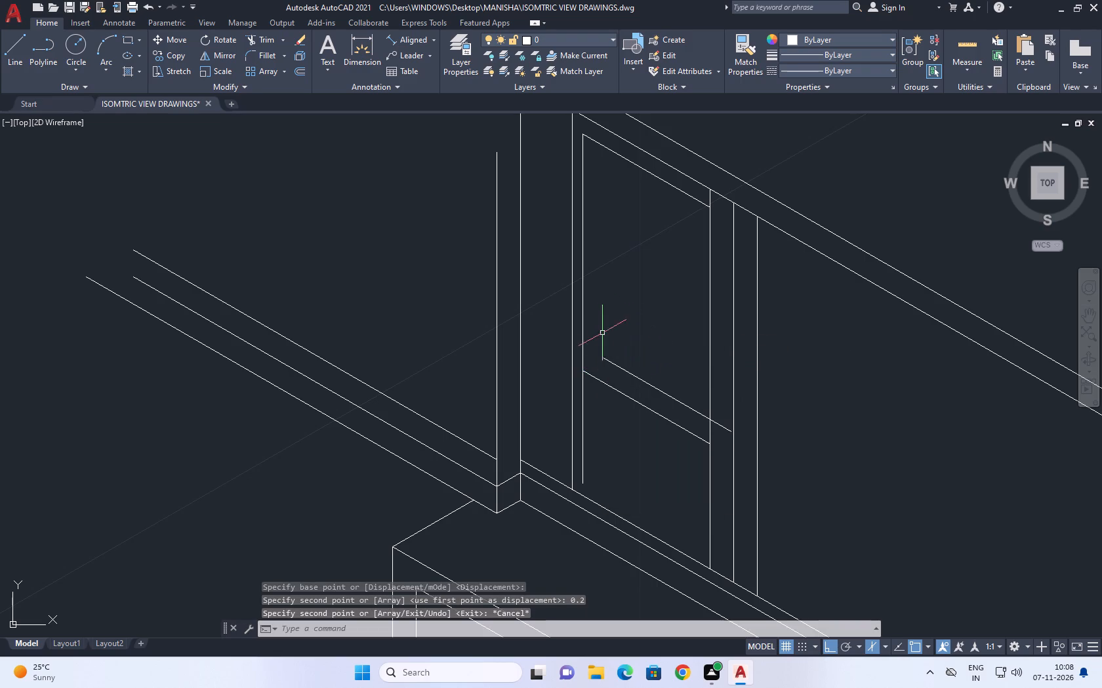
# Trim the end of the recessed sloping line that projects past the first closely spaced division.
pyautogui.moveTo(622, 252); pyautogui.dragTo(631, 269, button='middle')
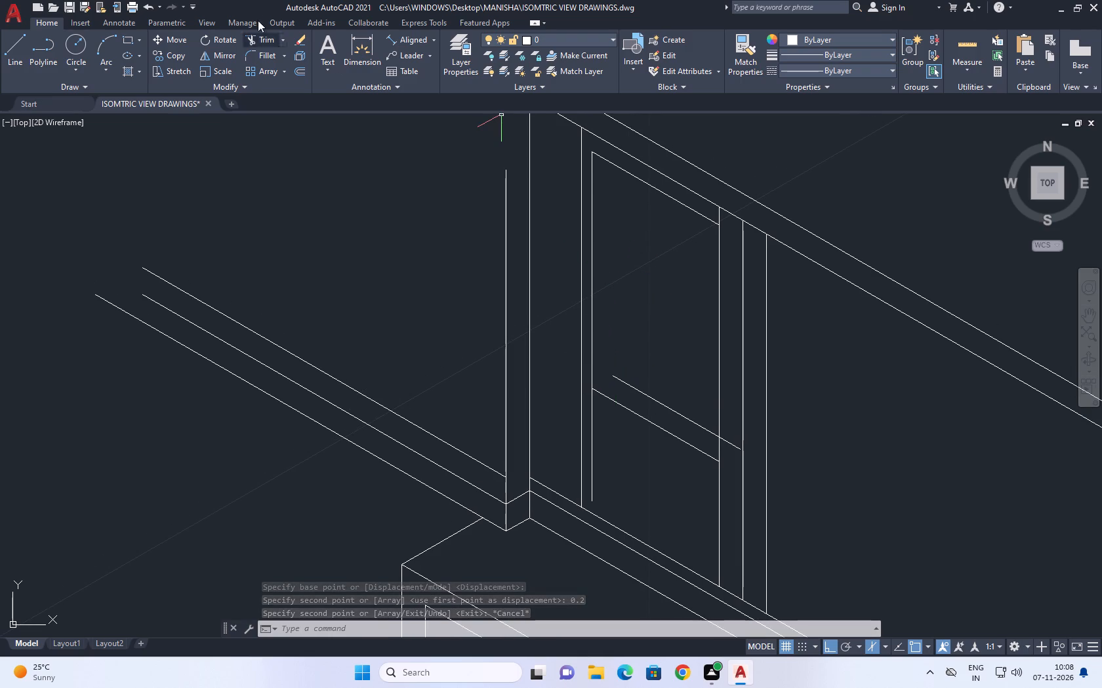
pyautogui.click(263, 40)
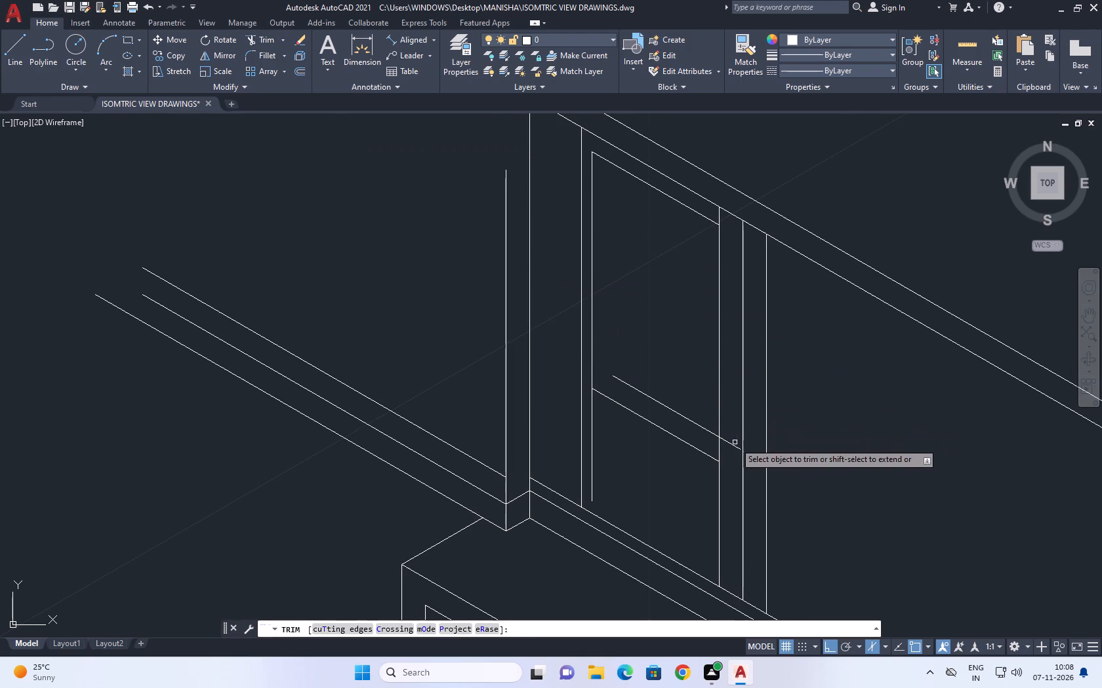
pyautogui.click(735, 442)
pyautogui.click(731, 453)
pyautogui.rightClick(819, 426)
pyautogui.click(861, 440)
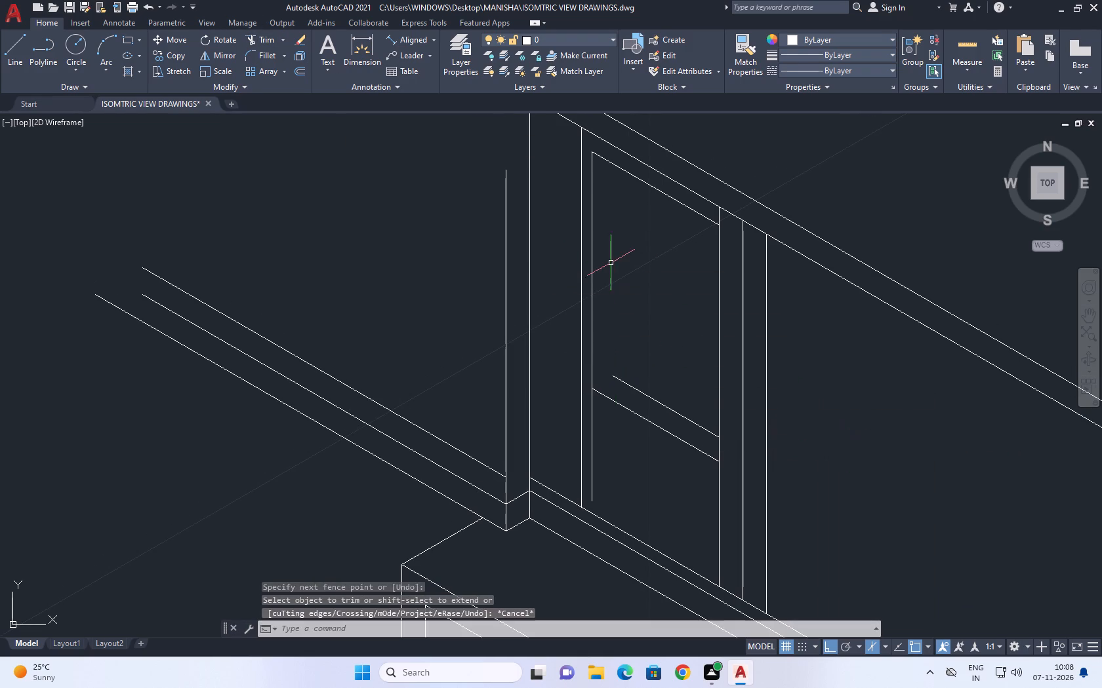
# Draw a vertical line from the recessed sloping line's free end up past the upper level's top edge.
pyautogui.click(17, 58)
pyautogui.click(614, 373)
pyautogui.moveTo(643, 265); pyautogui.dragTo(653, 387, button='middle')
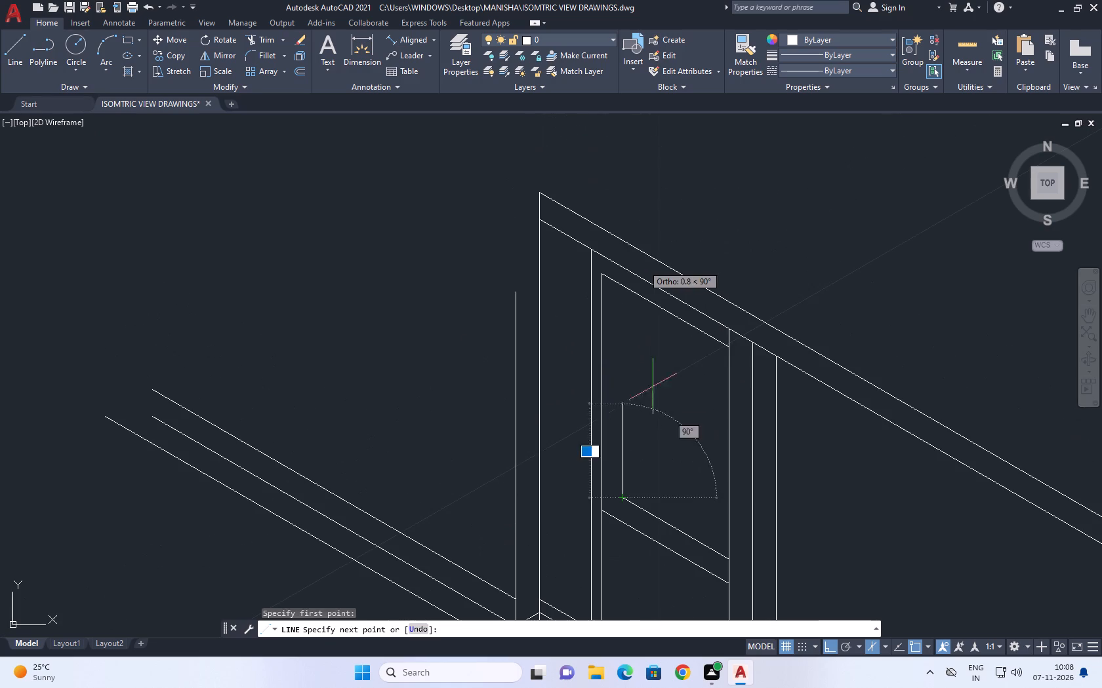
pyautogui.click(628, 199)
pyautogui.rightClick(666, 220)
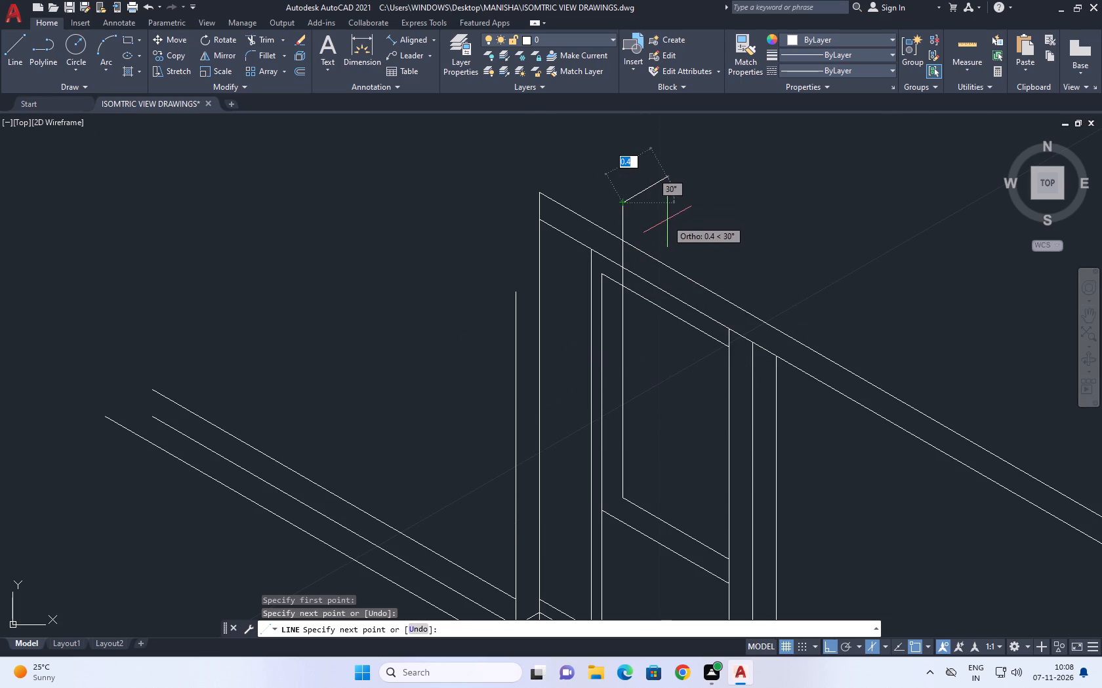
pyautogui.click(718, 248)
# Trim the new recess vertical back to the opening's top sloping line, removing all pieces above it.
pyautogui.click(267, 39)
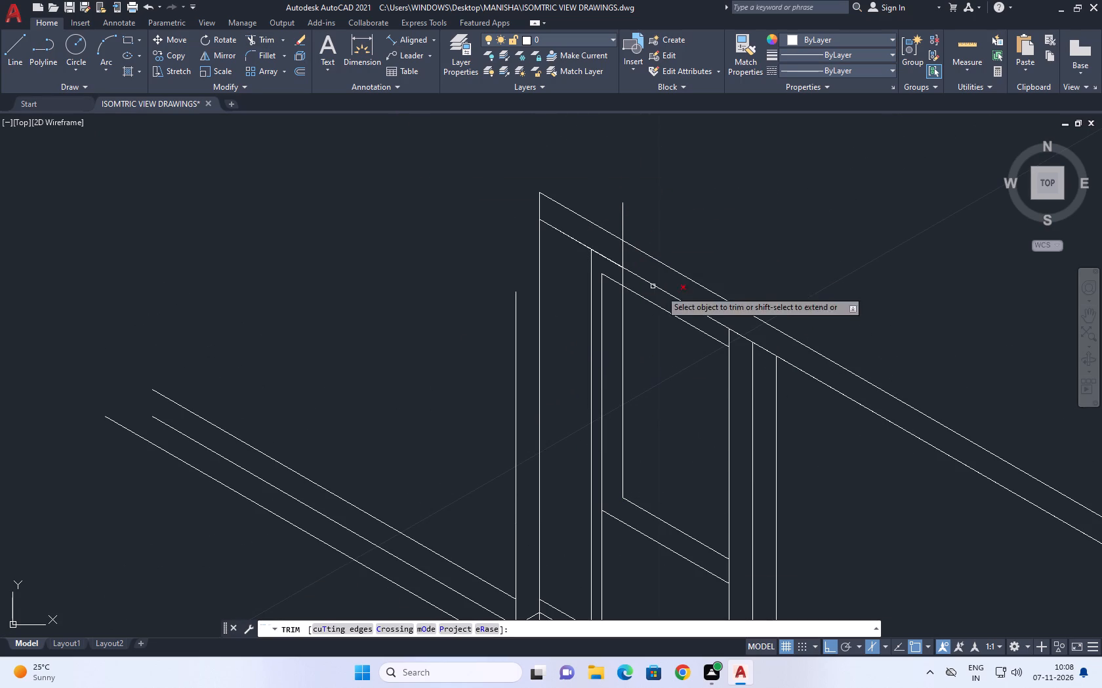
pyautogui.click(624, 231)
pyautogui.click(612, 220)
pyautogui.click(625, 253)
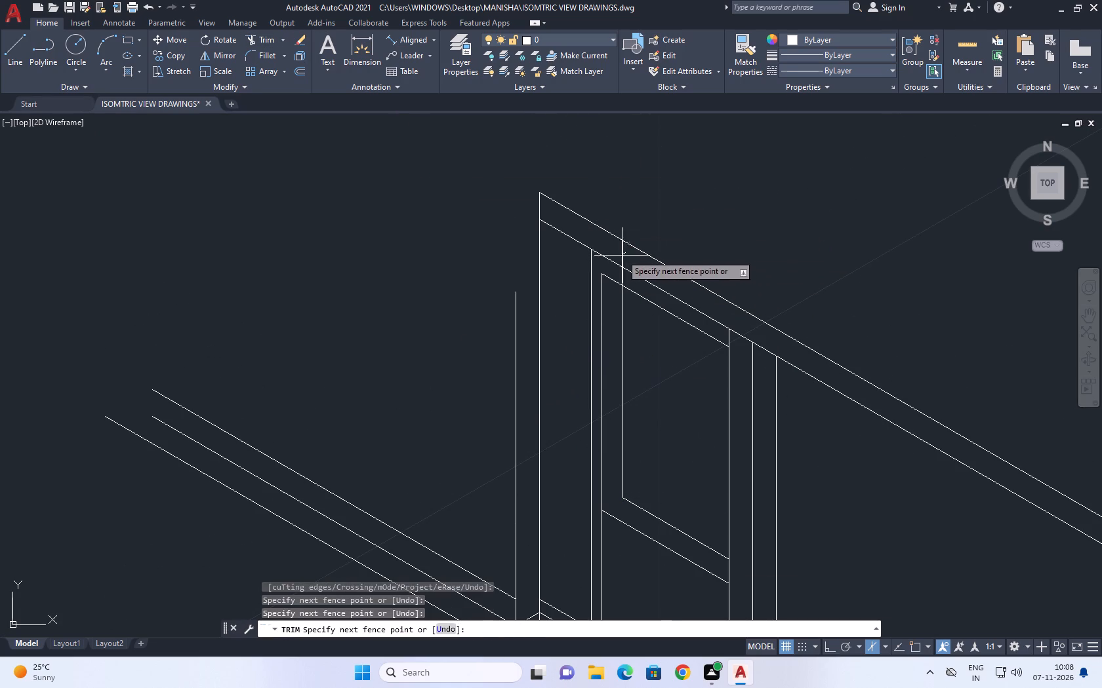
pyautogui.click(617, 252)
pyautogui.click(625, 278)
pyautogui.click(618, 273)
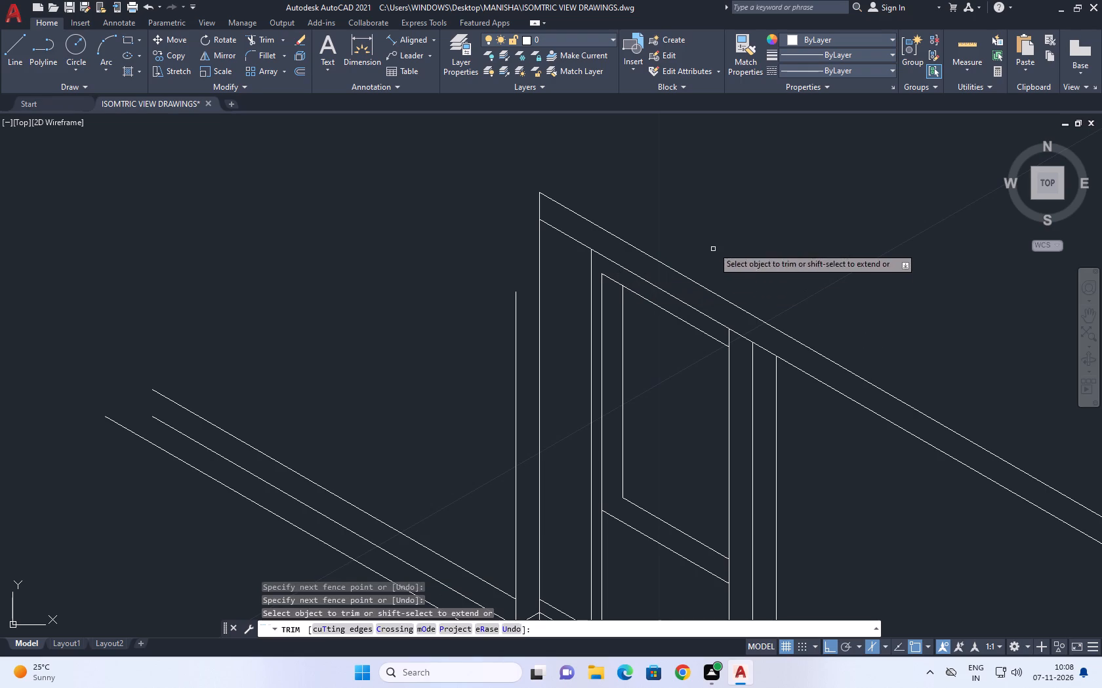
pyautogui.rightClick(713, 242)
pyautogui.click(760, 267)
# Draw a line about 0.2 long joining the recess's lower corner to the opening's lower outer corner.
pyautogui.moveTo(702, 341); pyautogui.dragTo(759, 239, button='middle')
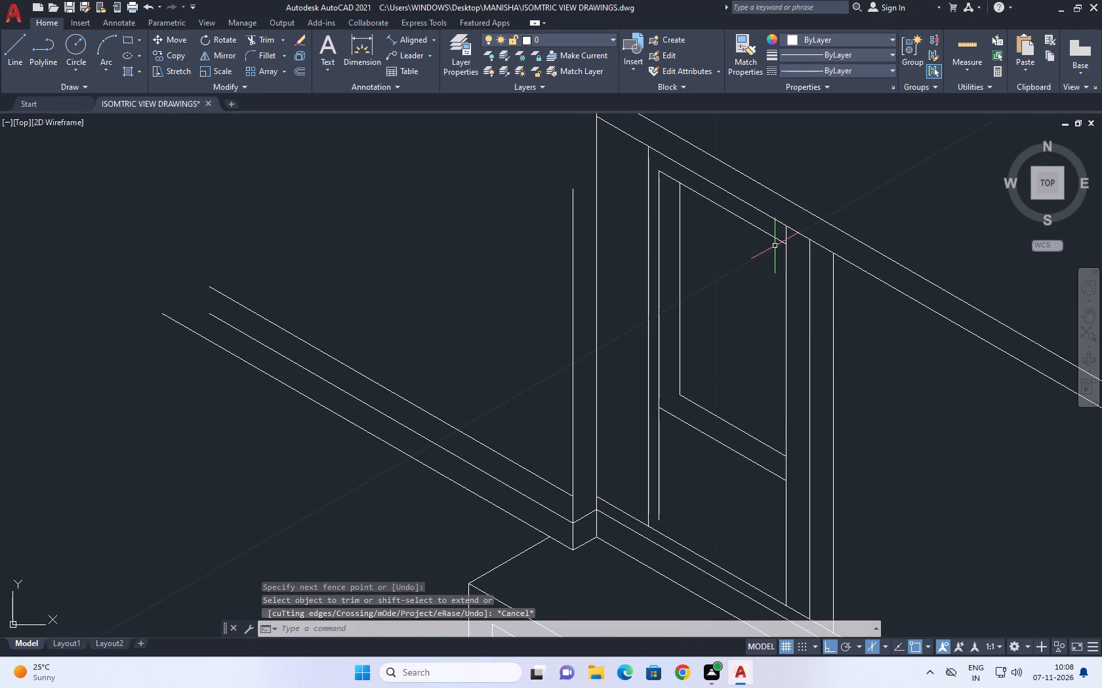
pyautogui.moveTo(790, 389); pyautogui.dragTo(750, 344, button='middle')
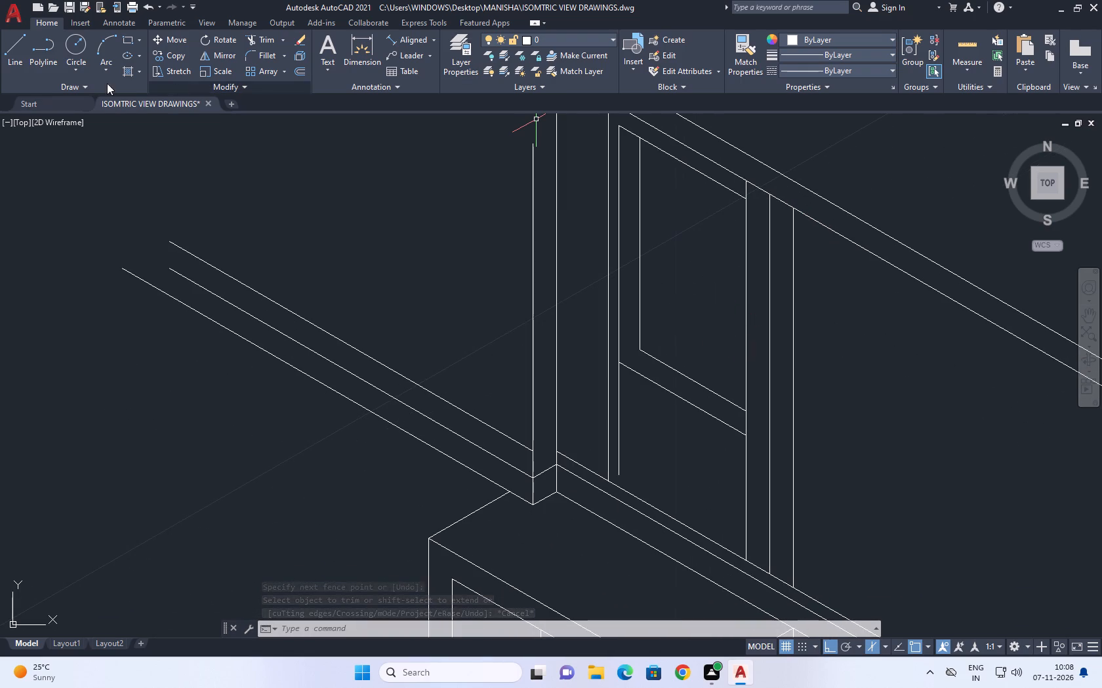
pyautogui.click(0, 48)
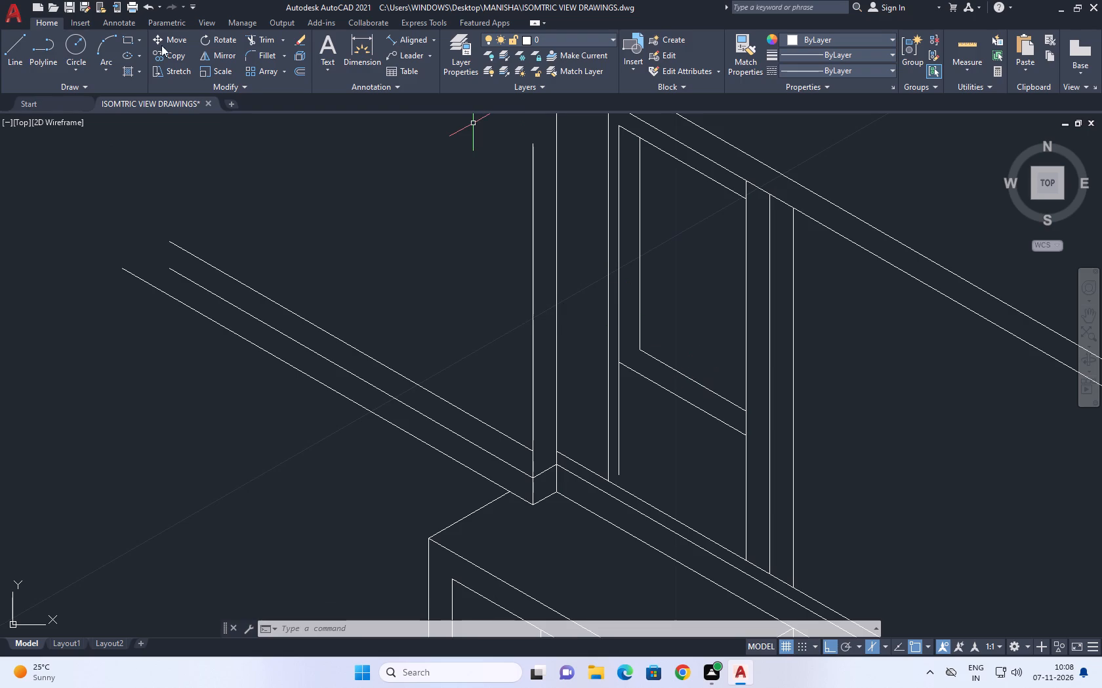
pyautogui.click(18, 60)
pyautogui.scroll(1, 645, 350)
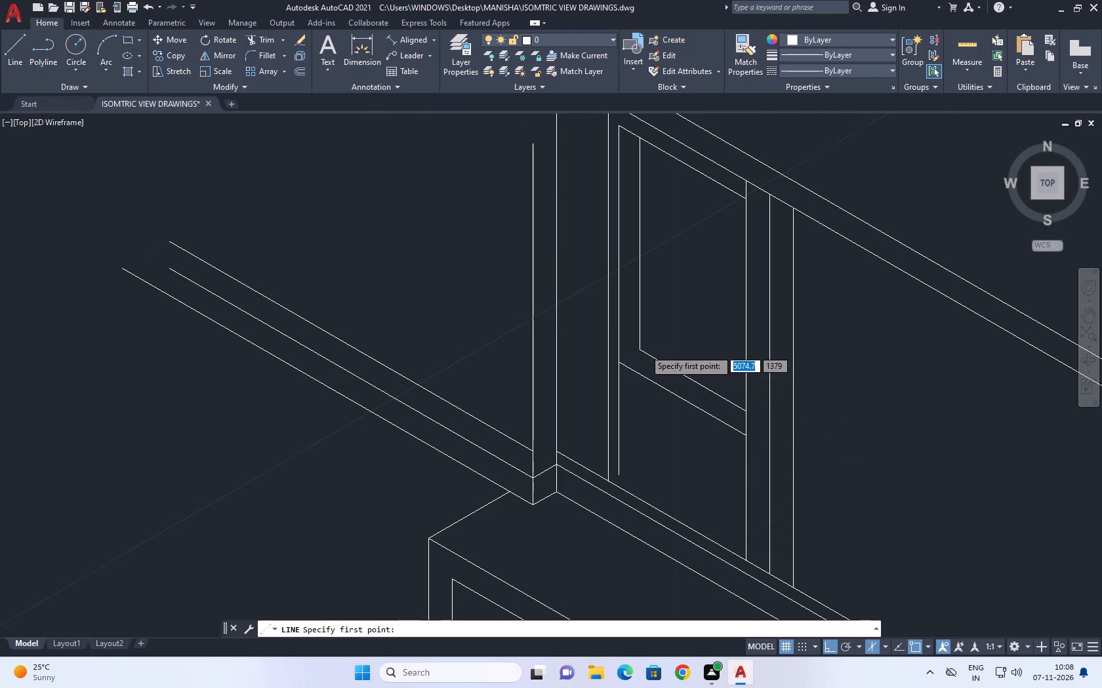
pyautogui.scroll(1, 644, 349)
pyautogui.click(628, 349)
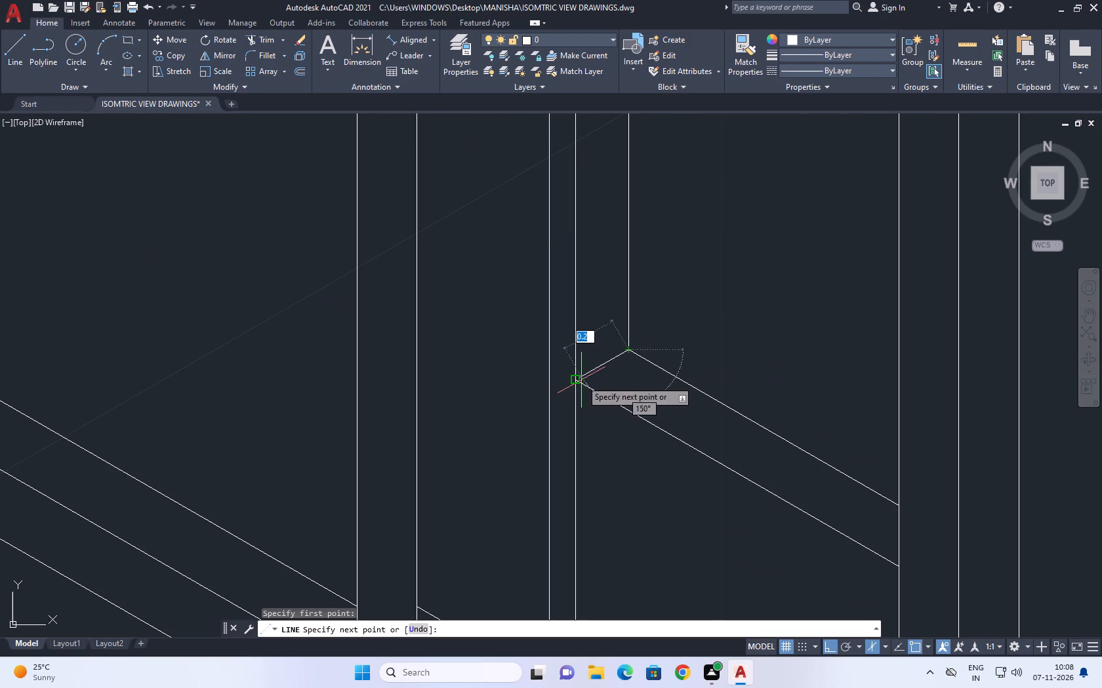
pyautogui.click(580, 380)
pyautogui.moveTo(594, 322); pyautogui.dragTo(589, 330, button='right')
pyautogui.click(615, 353)
# Draw a line about 1.1 long from the short corner line's midpoint, parallel to the sloping sill lines, past the opening's far vertical.
pyautogui.rightClick(796, 286)
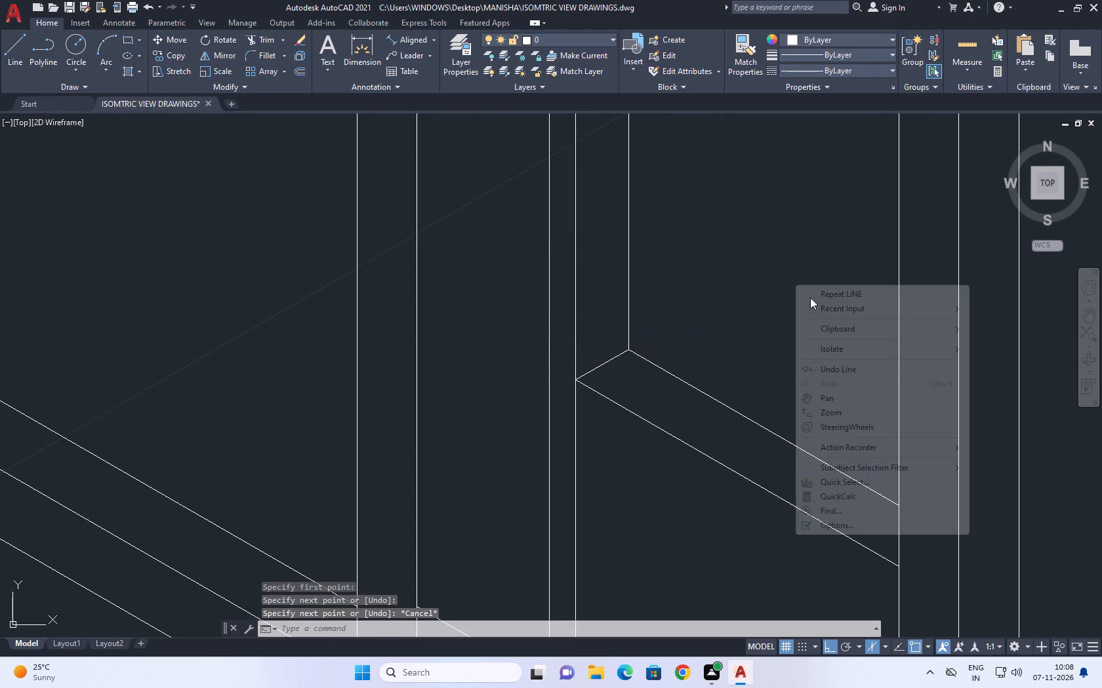
pyautogui.click(854, 299)
pyautogui.click(602, 364)
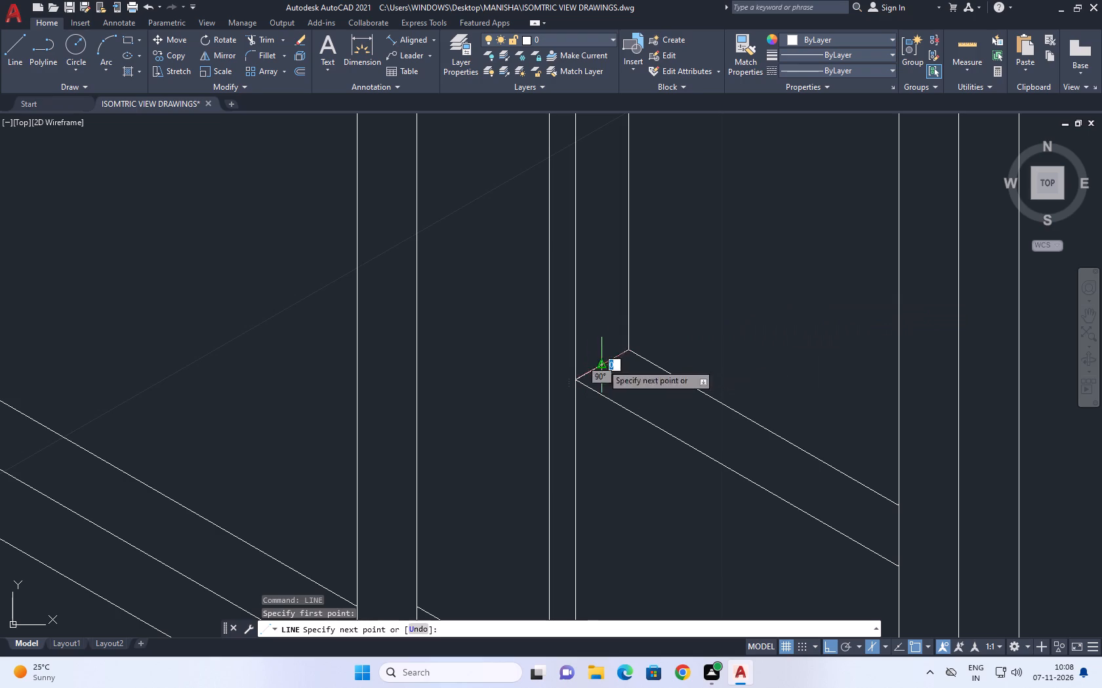
pyautogui.press('F5')
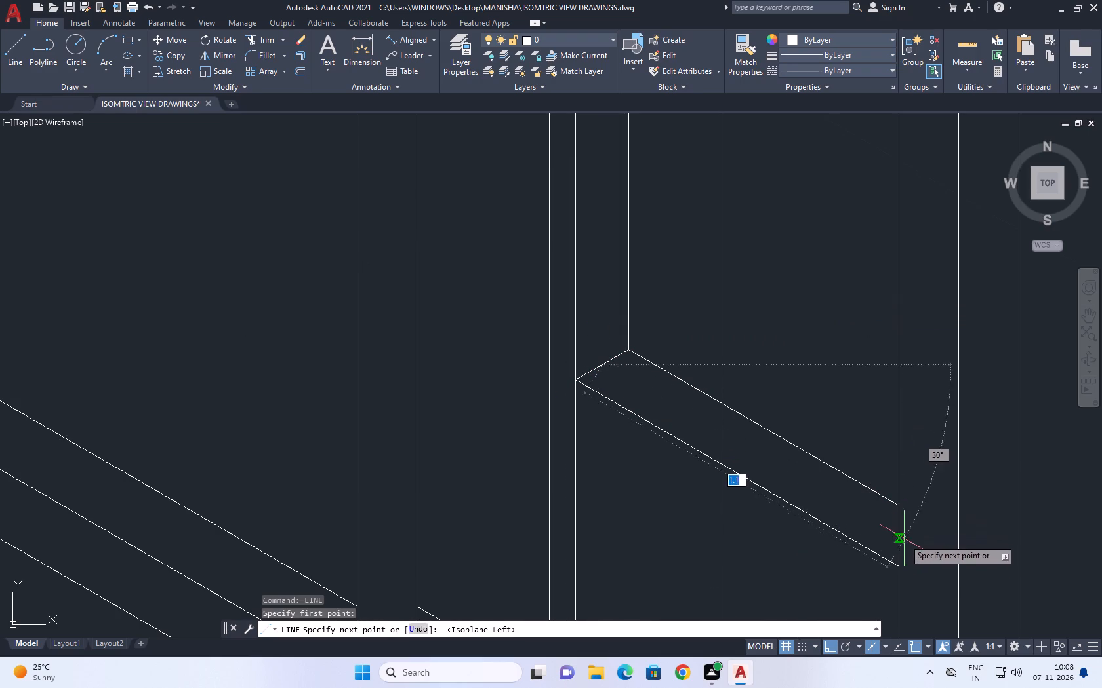
pyautogui.click(914, 548)
pyautogui.press('space')
# Trim the new middle sill line's end that projects past the opening's far vertical.
pyautogui.press('t')
pyautogui.press('r')
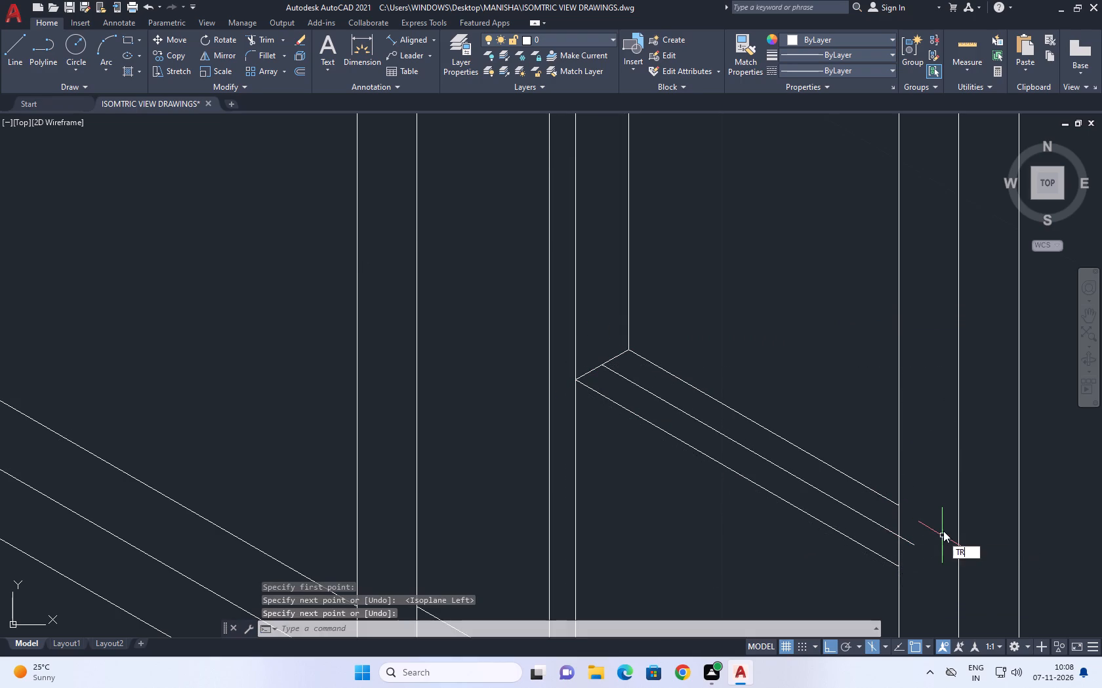
pyautogui.press('space')
pyautogui.click(912, 540)
pyautogui.click(907, 548)
pyautogui.rightClick(904, 519)
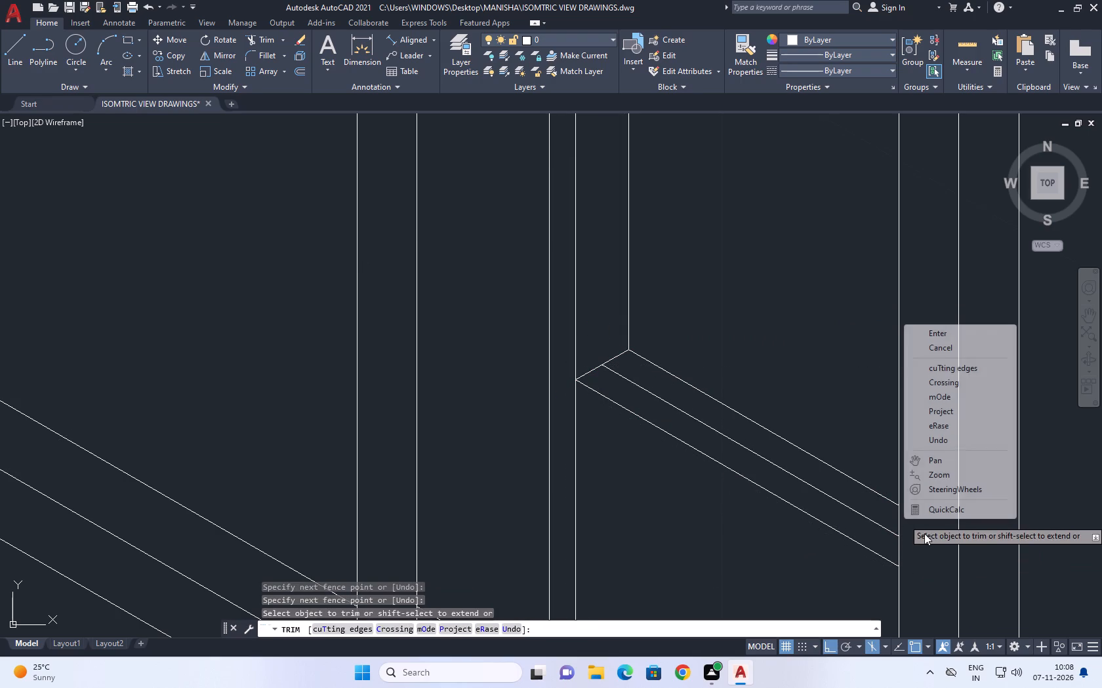
pyautogui.click(943, 348)
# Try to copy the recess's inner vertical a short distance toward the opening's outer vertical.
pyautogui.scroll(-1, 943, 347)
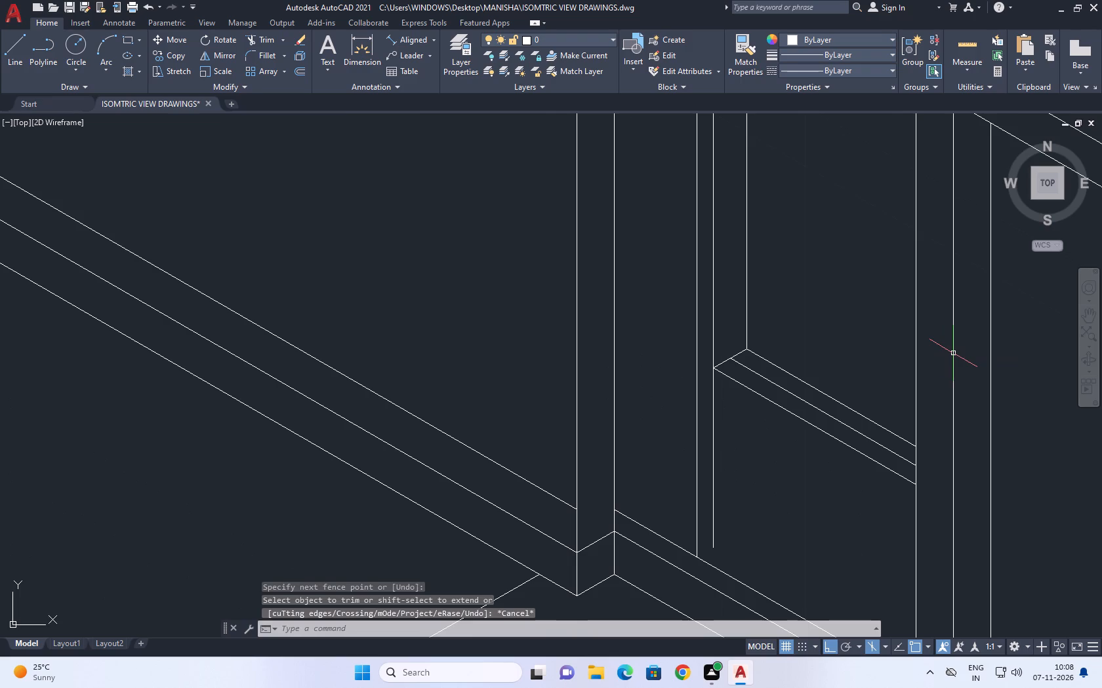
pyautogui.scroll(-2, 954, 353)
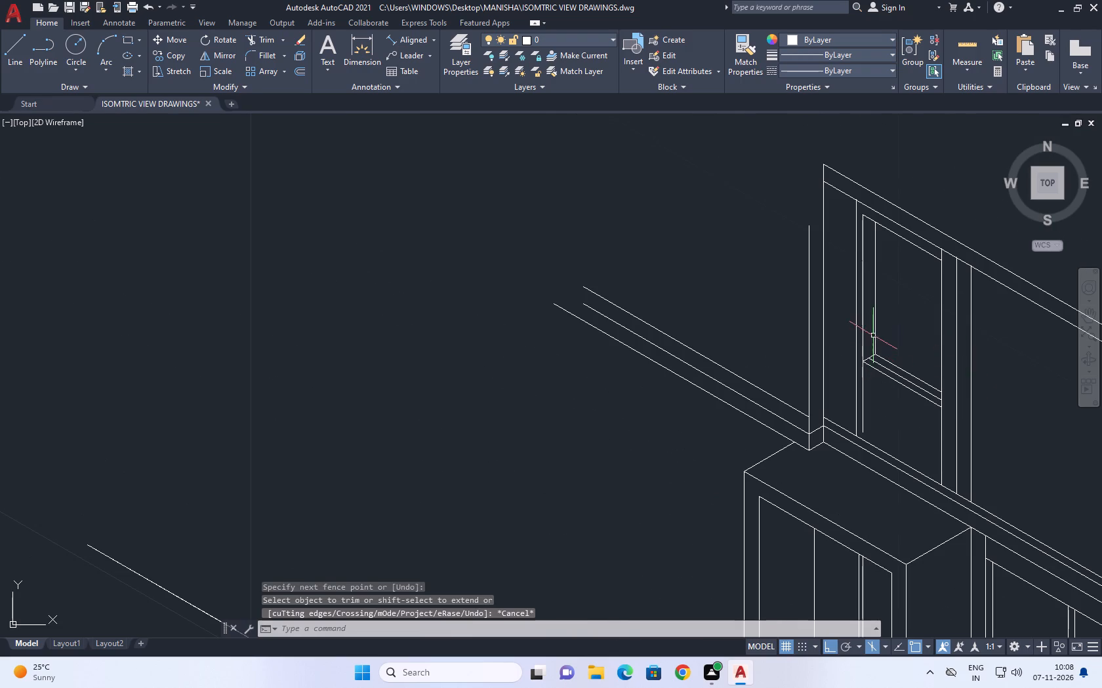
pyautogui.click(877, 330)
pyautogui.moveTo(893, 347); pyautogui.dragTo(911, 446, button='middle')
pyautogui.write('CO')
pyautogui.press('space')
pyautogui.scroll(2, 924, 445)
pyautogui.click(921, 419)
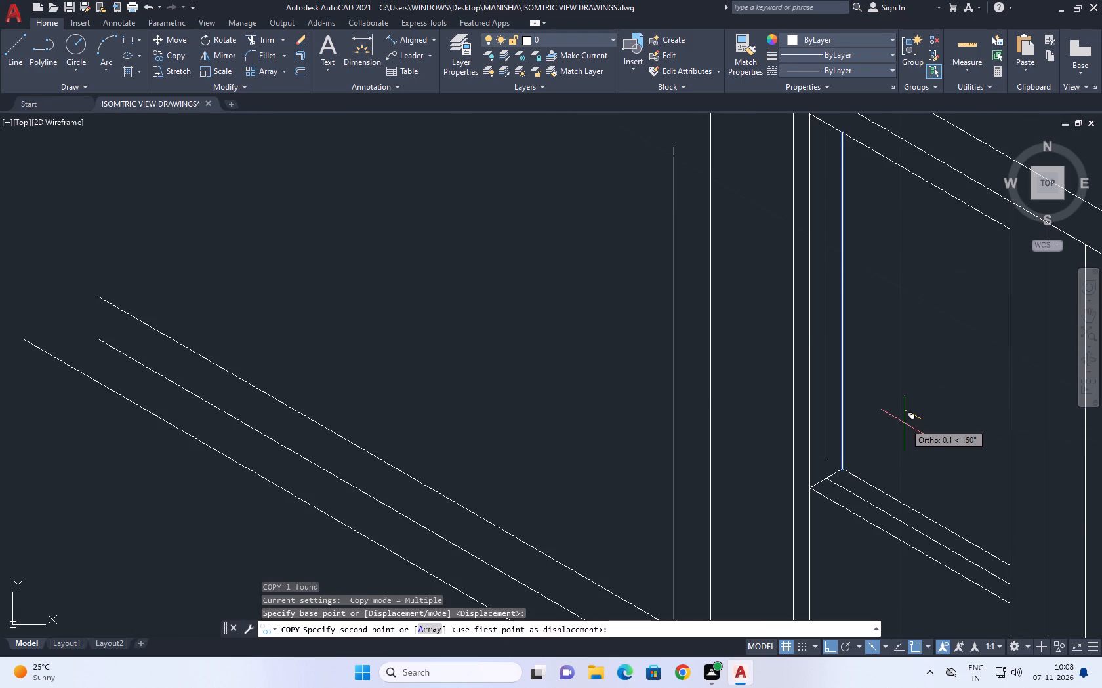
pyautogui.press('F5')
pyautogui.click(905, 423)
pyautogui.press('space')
# Copy the recess's inner vertical from its lower end to the short corner line's midpoint, about 0.1 away.
pyautogui.moveTo(869, 392); pyautogui.dragTo(863, 396)
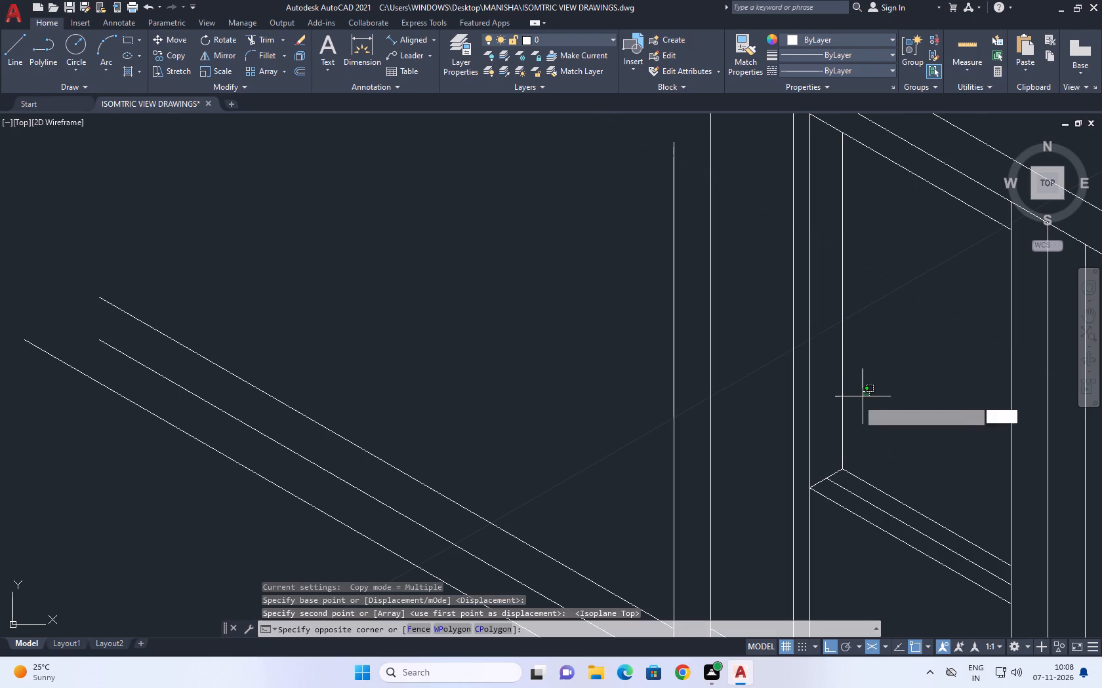
pyautogui.click(831, 417)
pyautogui.press('c')
pyautogui.write('O')
pyautogui.press('space')
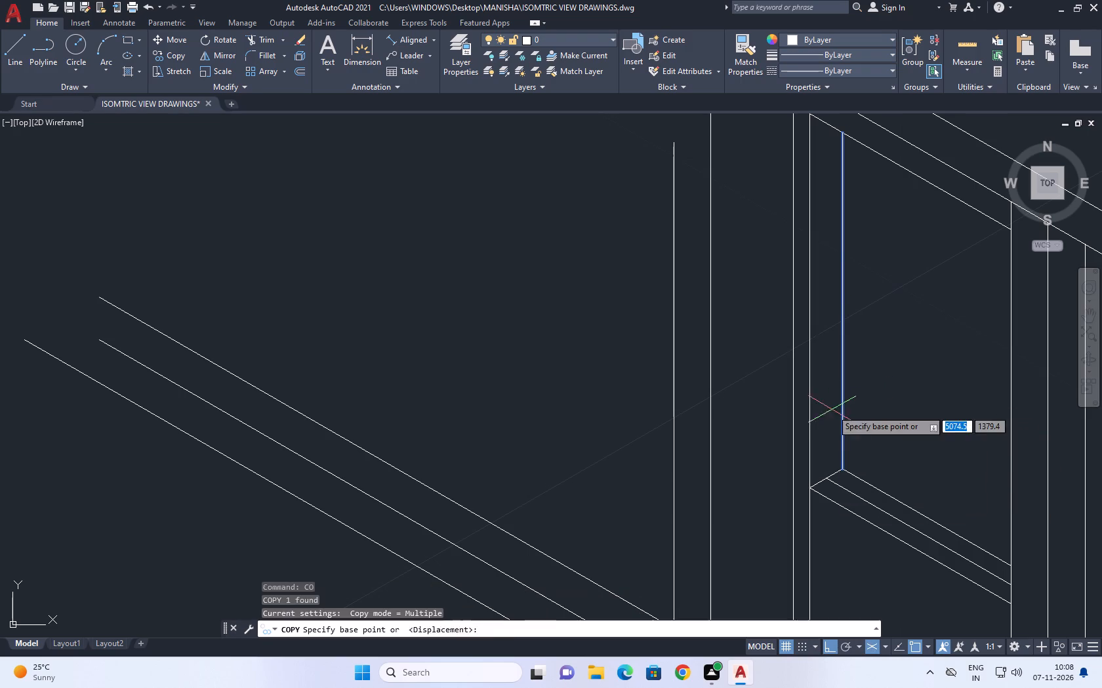
pyautogui.click(840, 468)
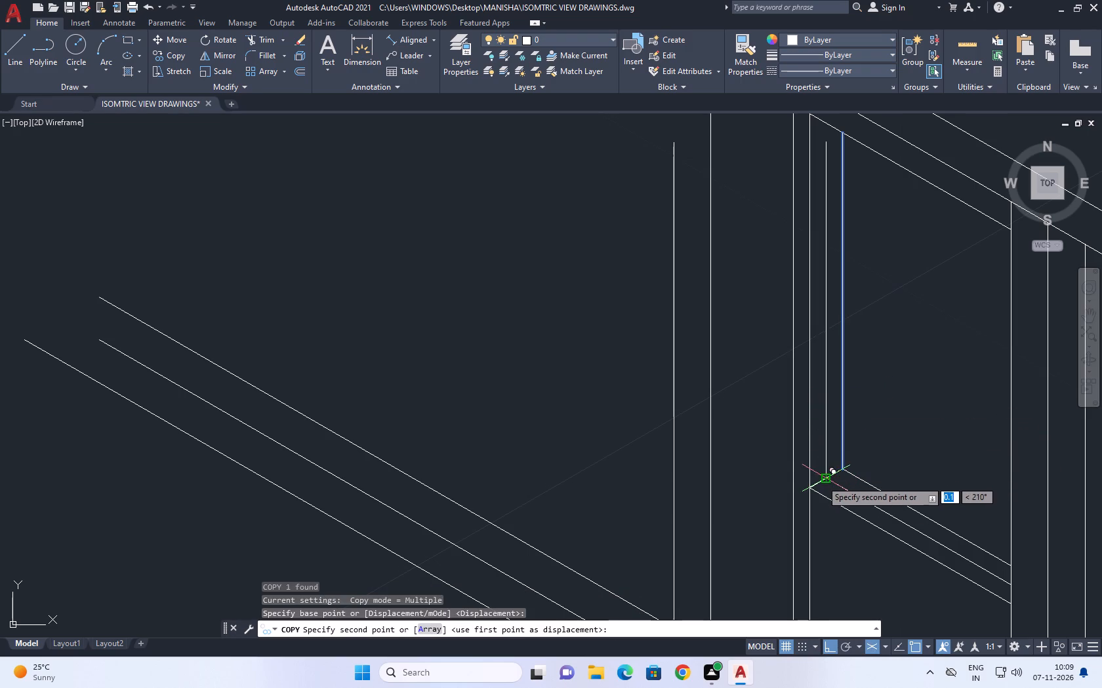
pyautogui.click(823, 479)
pyautogui.press('space')
# Extend the copied vertical up to the opening's top sloping line.
pyautogui.moveTo(821, 364); pyautogui.dragTo(825, 450, button='middle')
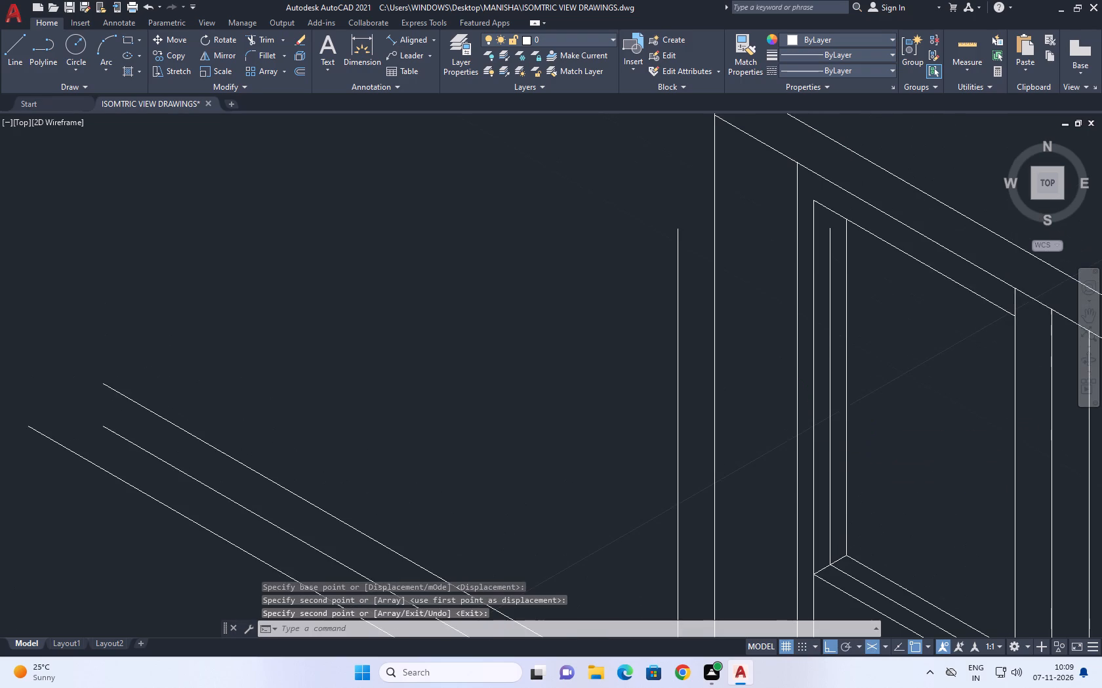
pyautogui.press('e')
pyautogui.write('X')
pyautogui.press('space')
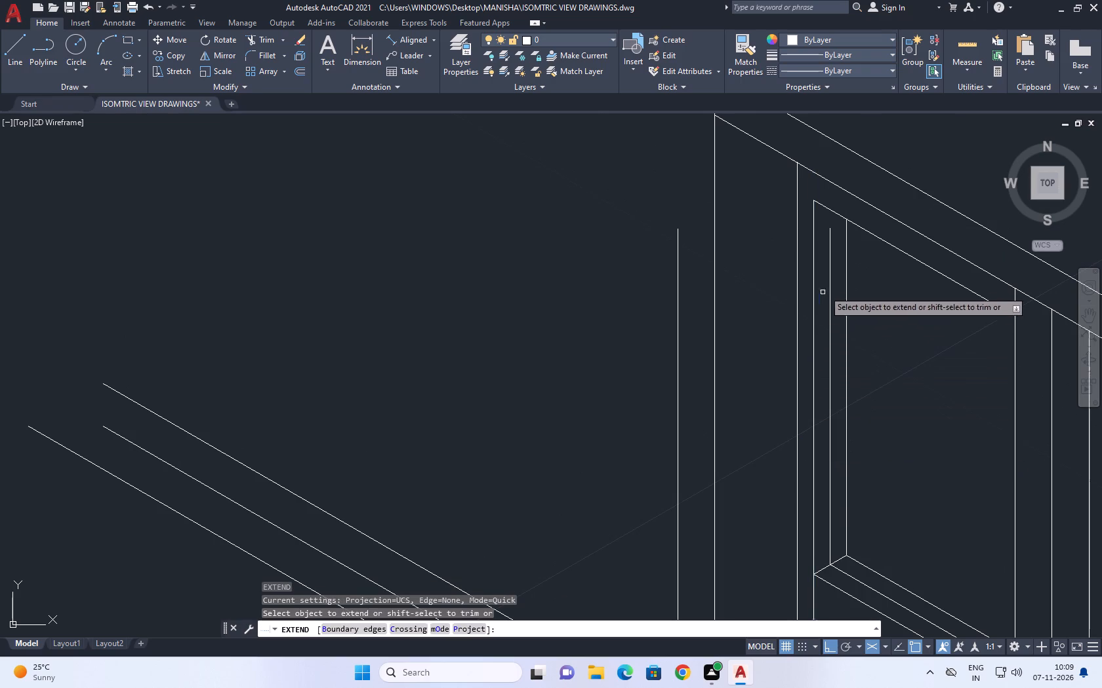
pyautogui.click(831, 283)
pyautogui.press('space')
# Draw a vertical line from the midpoint of the opening's top sloping line down past the recessed sloping line.
pyautogui.moveTo(867, 324); pyautogui.dragTo(840, 334, button='middle')
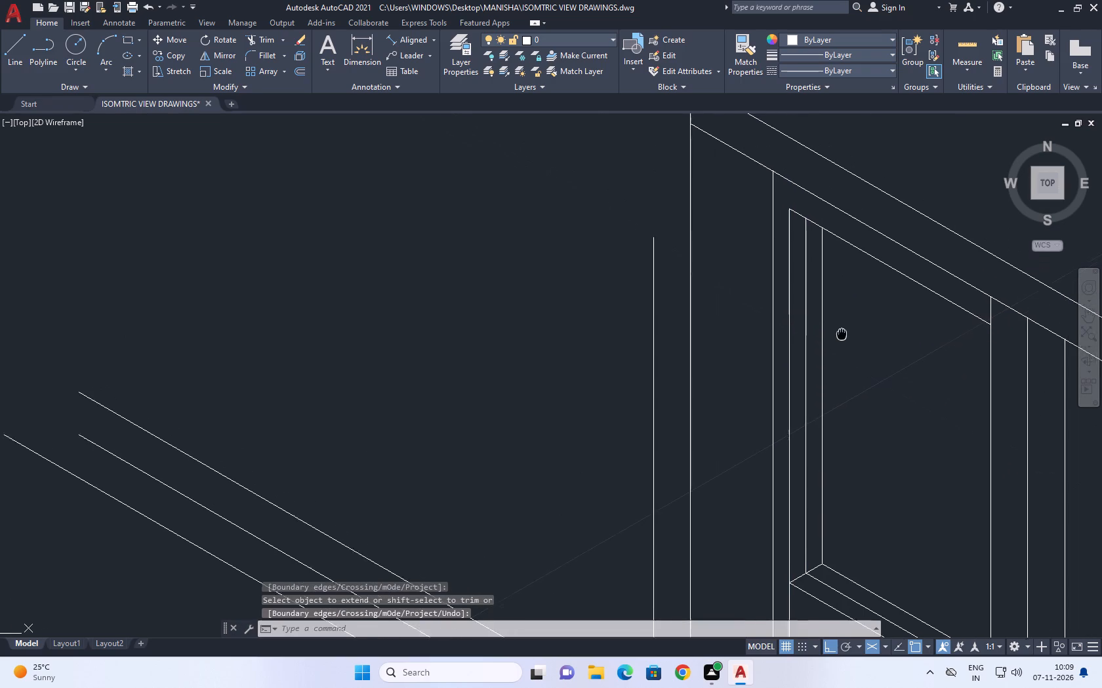
pyautogui.moveTo(840, 334); pyautogui.dragTo(792, 328, button='middle')
pyautogui.scroll(-1, 850, 282)
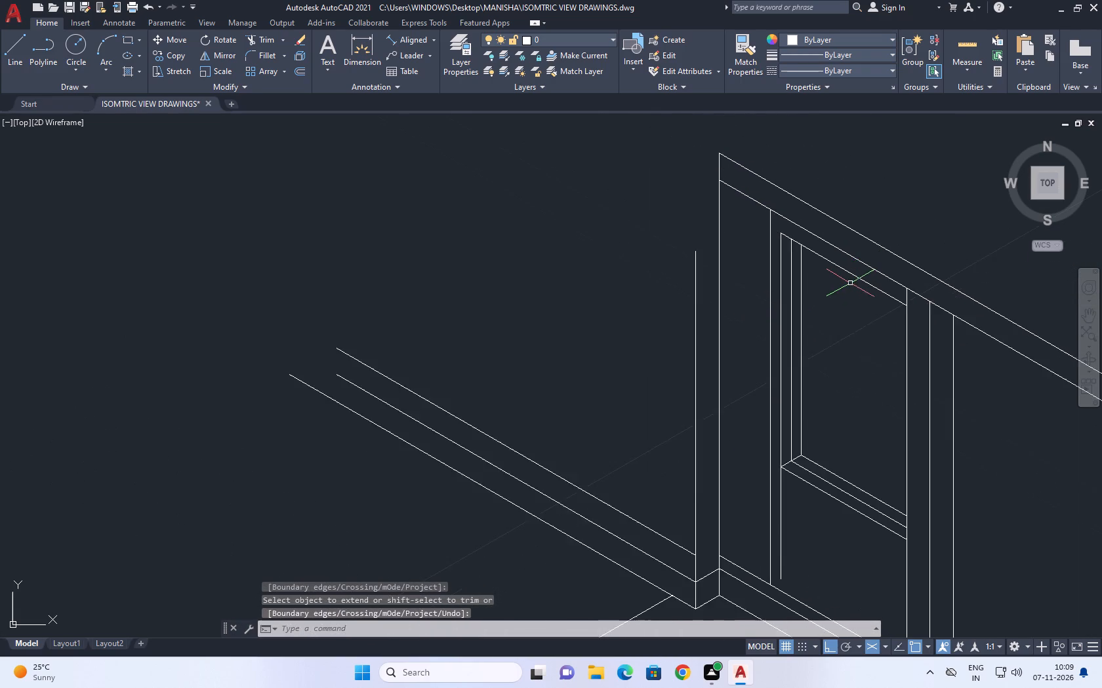
pyautogui.scroll(-1, 850, 283)
pyautogui.press('l')
pyautogui.press('space')
pyautogui.click(847, 276)
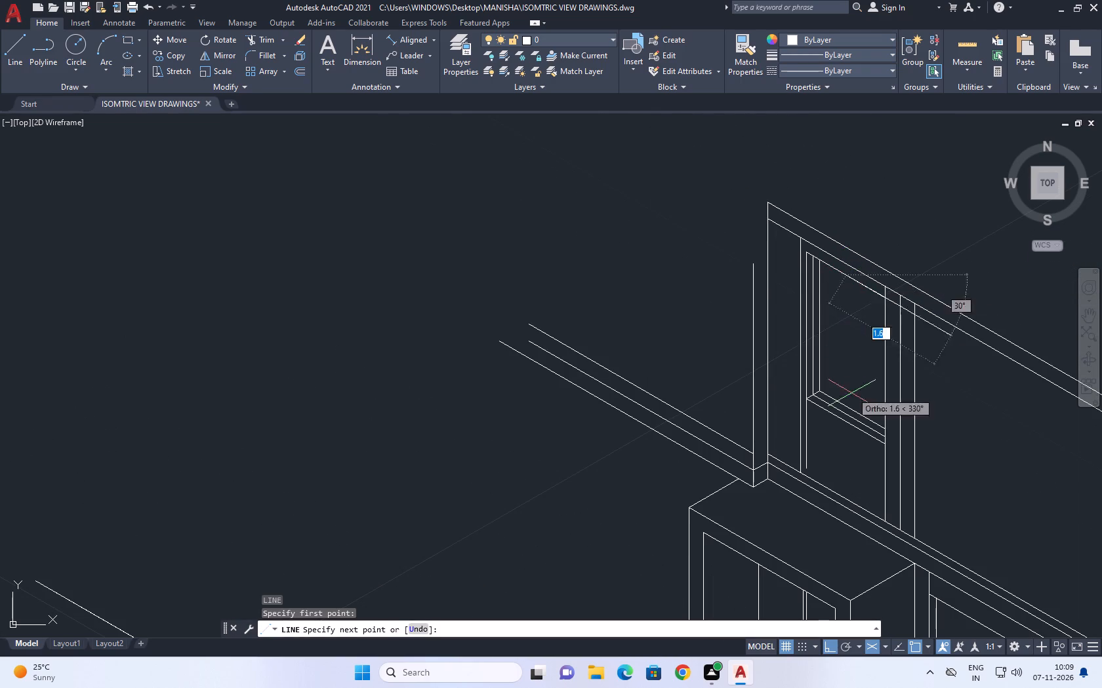
pyautogui.scroll(1, 834, 440)
pyautogui.press('F5')
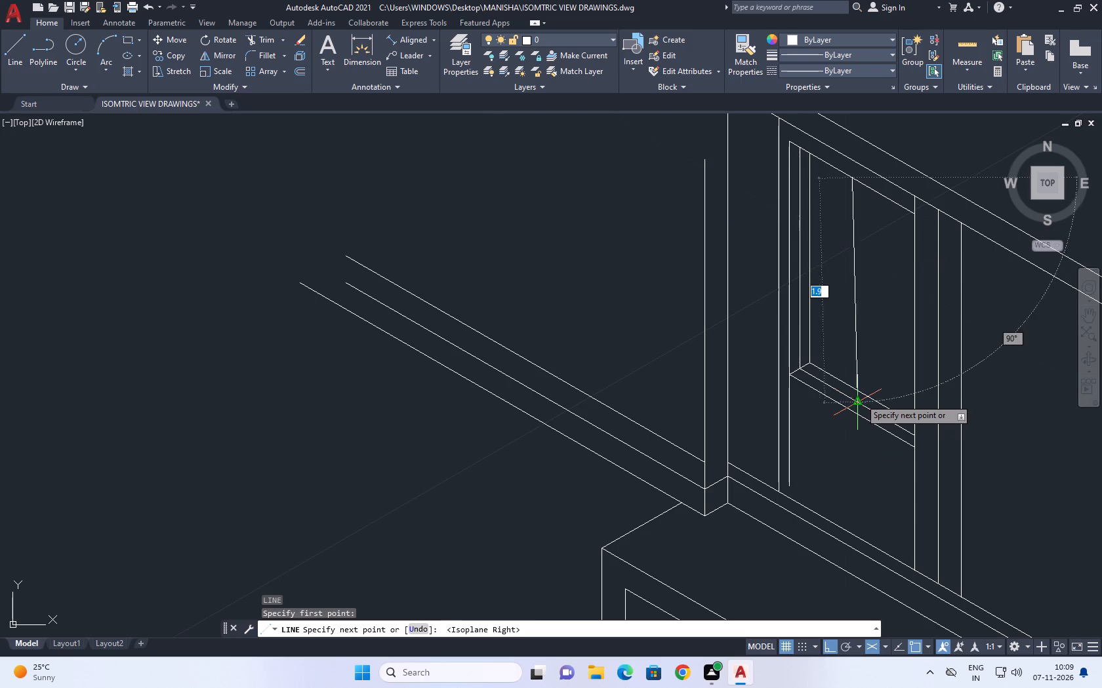
pyautogui.scroll(3, 857, 408)
pyautogui.click(826, 409)
pyautogui.press('space')
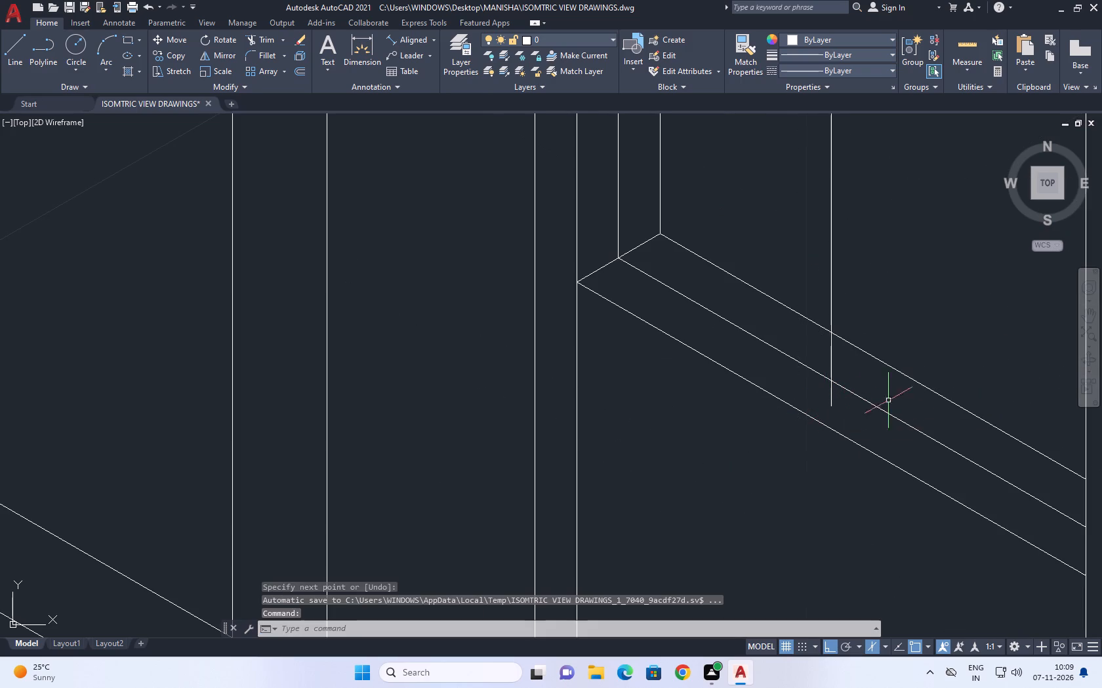
# Trim the central vertical back to the recessed sloping line, removing both pieces below it.
pyautogui.write('TR')
pyautogui.press('space')
pyautogui.click(887, 396)
pyautogui.moveTo(811, 358); pyautogui.dragTo(810, 353)
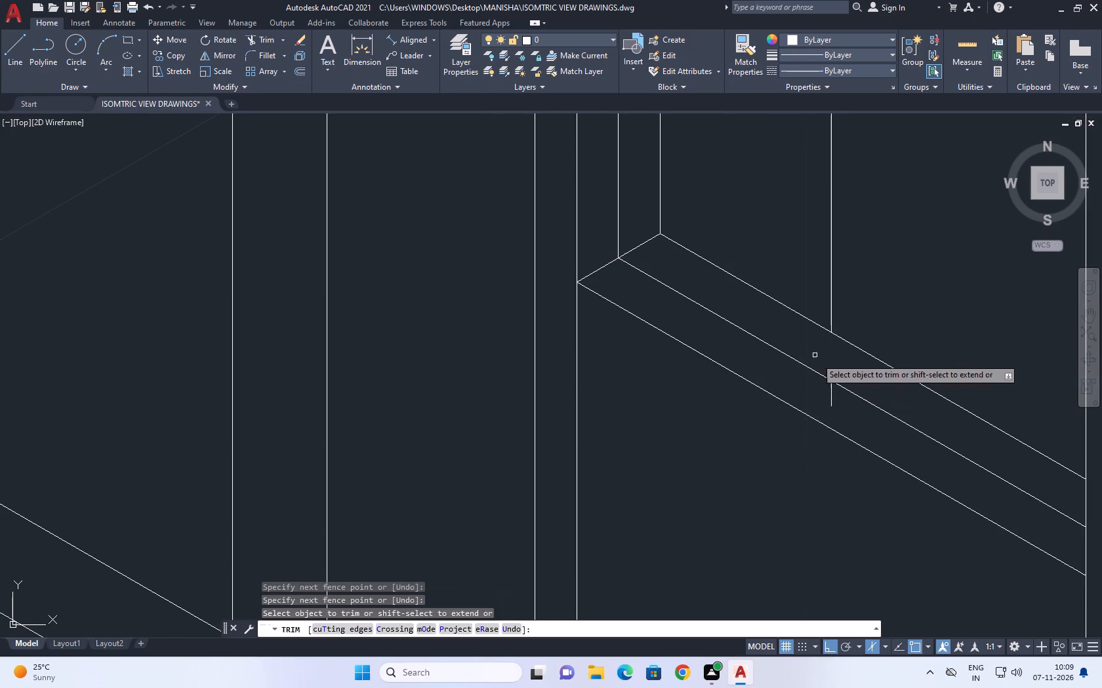
pyautogui.click(834, 400)
pyautogui.click(821, 392)
pyautogui.press('space')
# Copy the opening's central vertical 0.05 to each side along the slope of the wall.
pyautogui.scroll(-2, 817, 389)
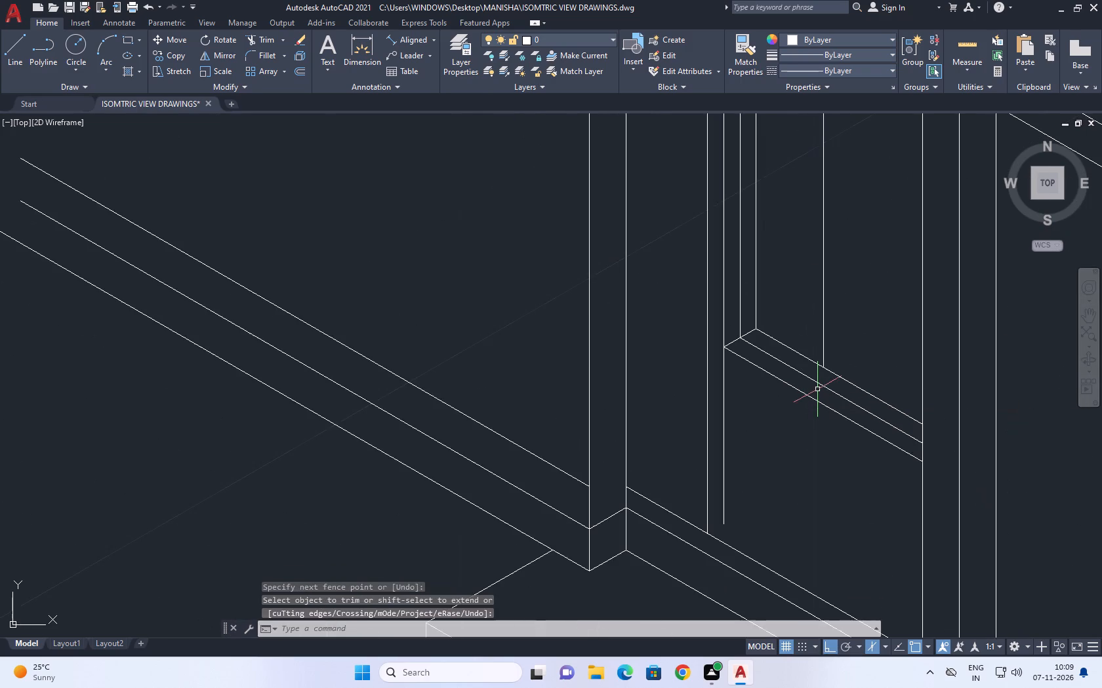
pyautogui.moveTo(829, 377); pyautogui.dragTo(838, 406, button='middle')
pyautogui.click(838, 329)
pyautogui.click(814, 317)
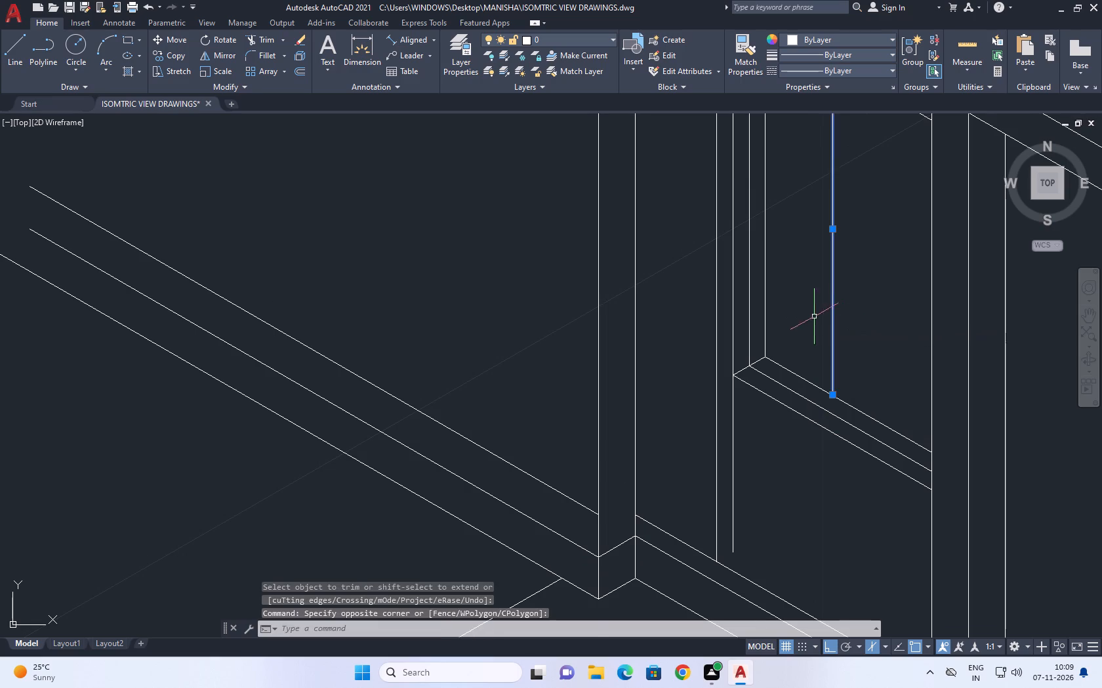
pyautogui.moveTo(842, 310); pyautogui.dragTo(835, 377, button='middle')
pyautogui.write('CO')
pyautogui.press('space')
pyautogui.click(847, 390)
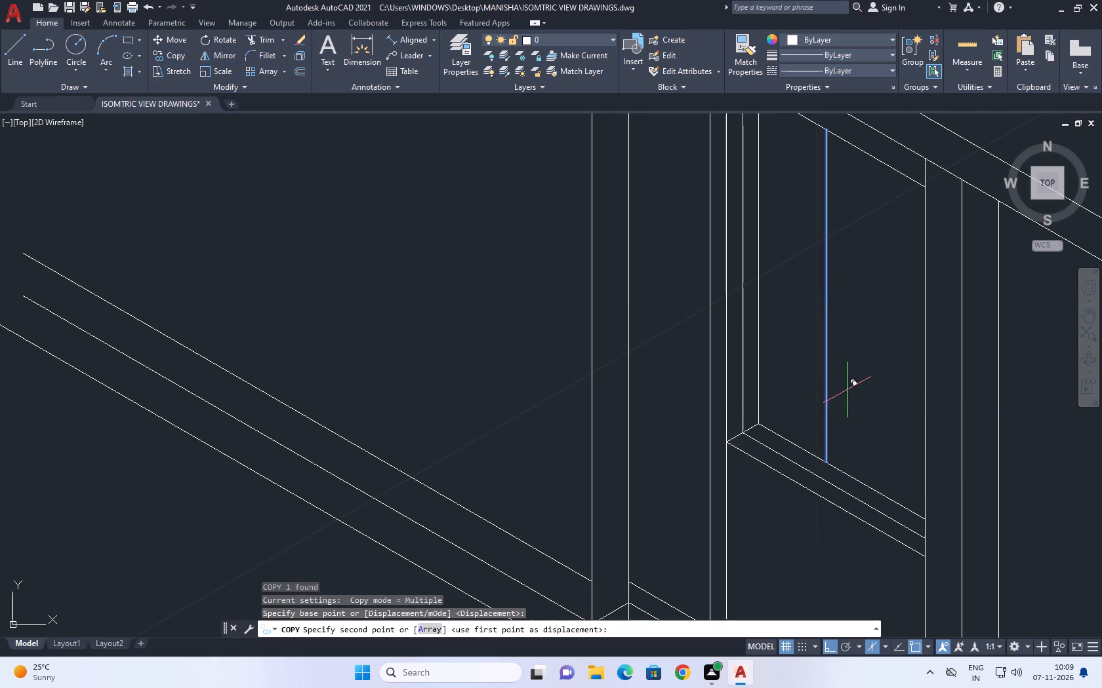
pyautogui.press('F5')
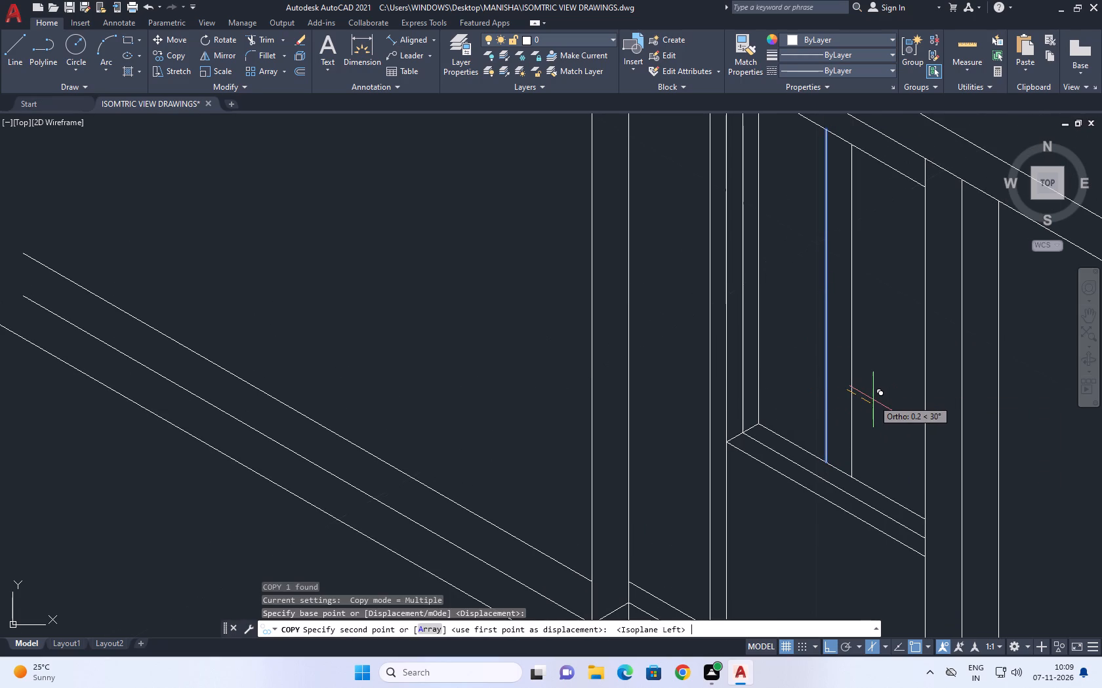
pyautogui.write('0.05')
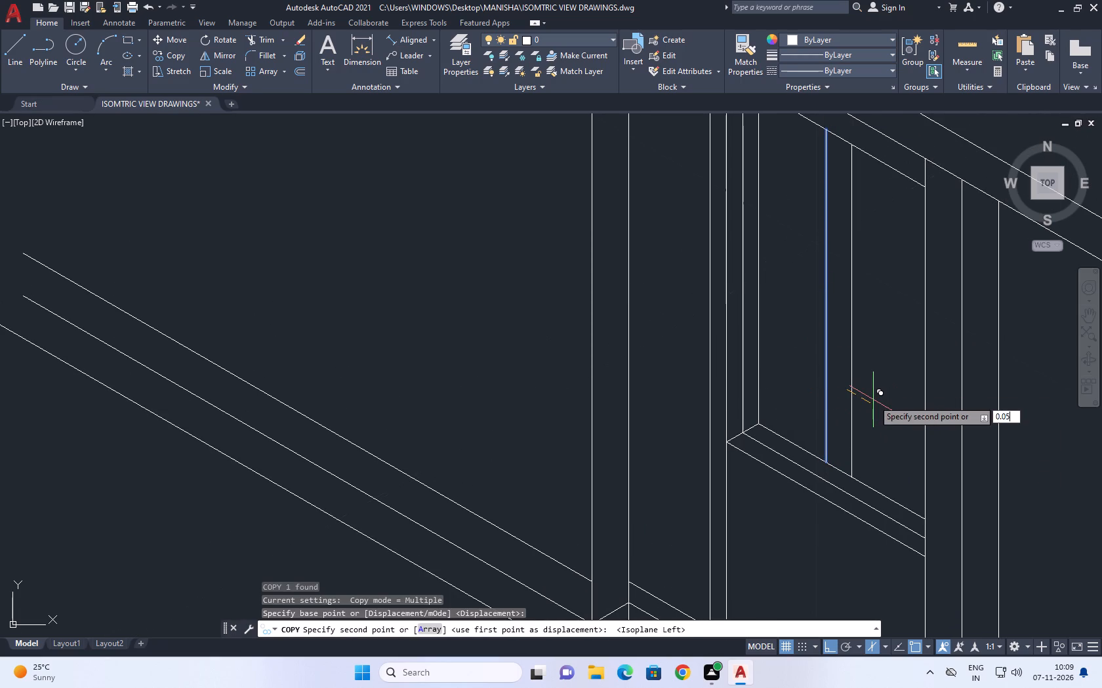
pyautogui.press('Return')
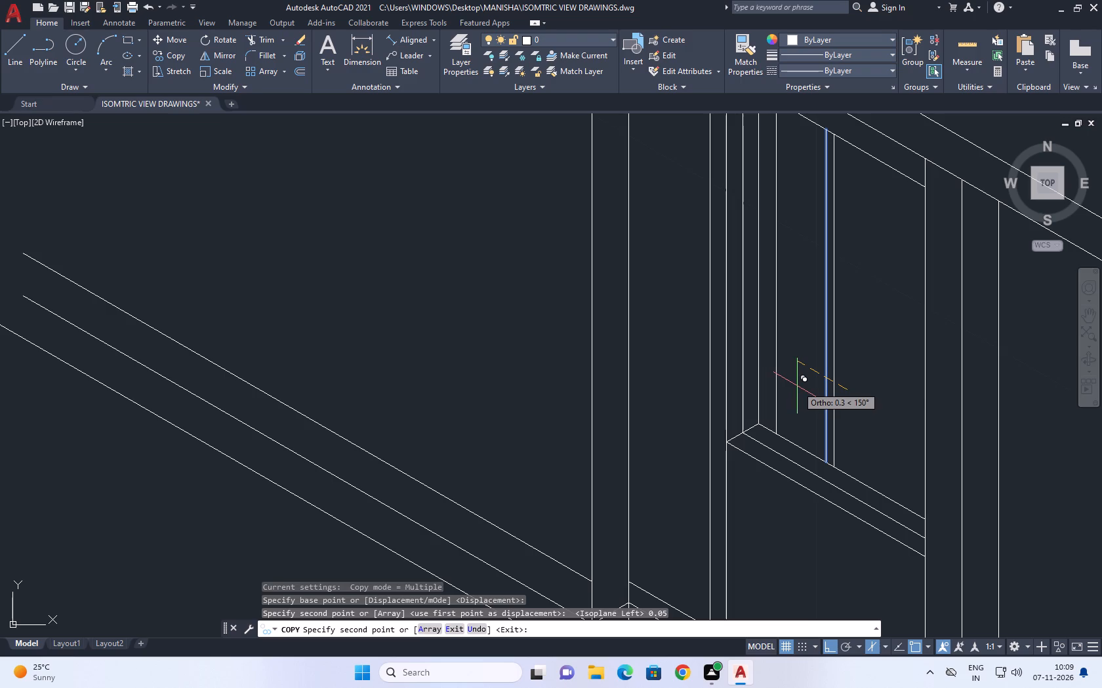
pyautogui.write('0.05')
pyautogui.press('Return')
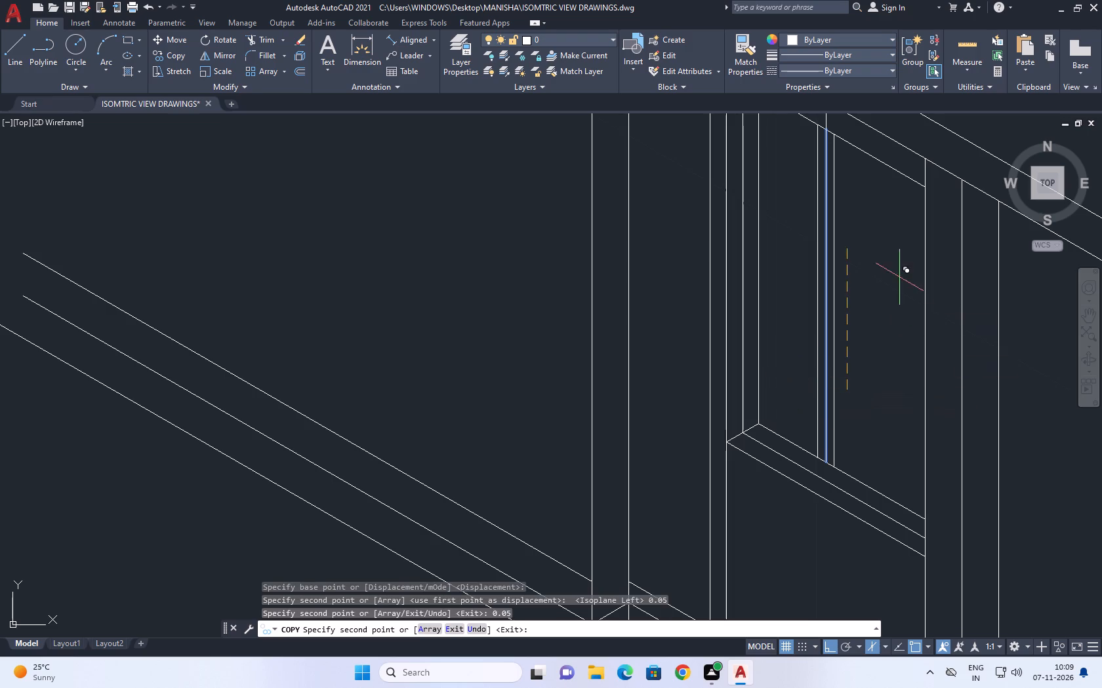
pyautogui.rightClick(890, 332)
pyautogui.click(929, 351)
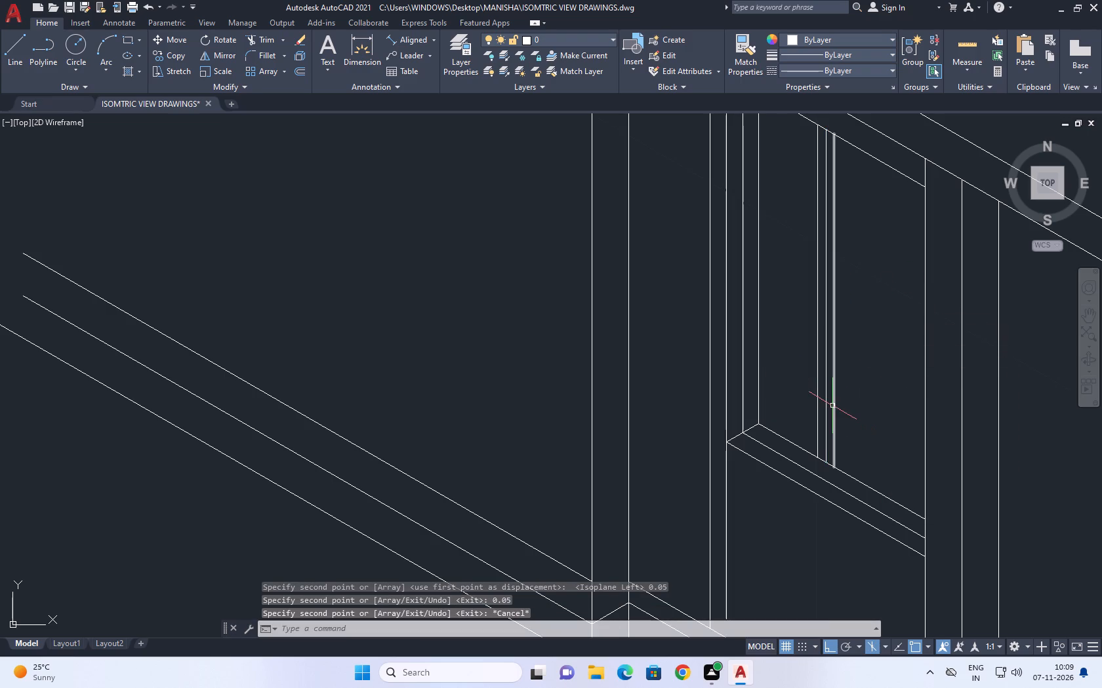
# Erase the original central vertical between its two copies.
pyautogui.click(824, 398)
pyautogui.rightClick(868, 365)
pyautogui.click(913, 121)
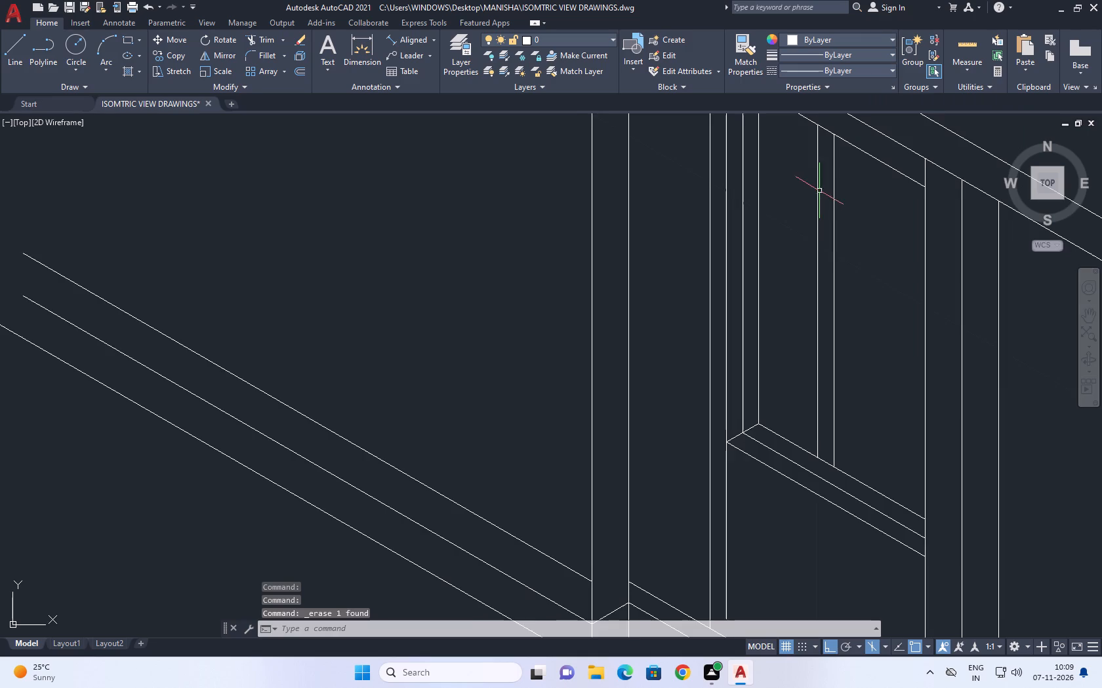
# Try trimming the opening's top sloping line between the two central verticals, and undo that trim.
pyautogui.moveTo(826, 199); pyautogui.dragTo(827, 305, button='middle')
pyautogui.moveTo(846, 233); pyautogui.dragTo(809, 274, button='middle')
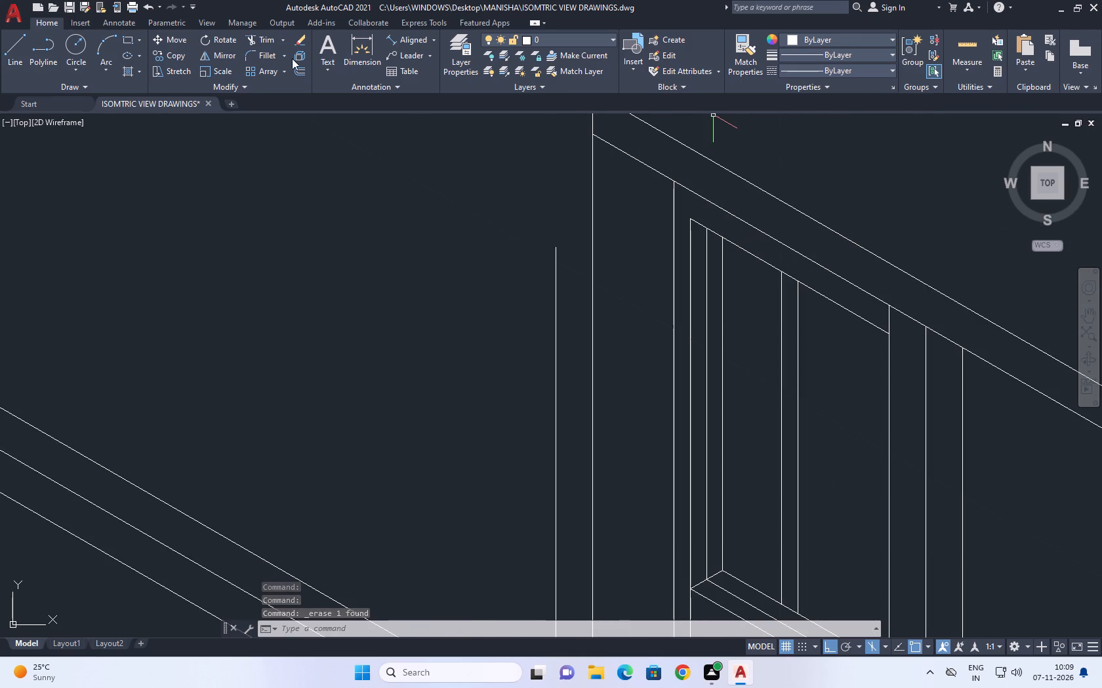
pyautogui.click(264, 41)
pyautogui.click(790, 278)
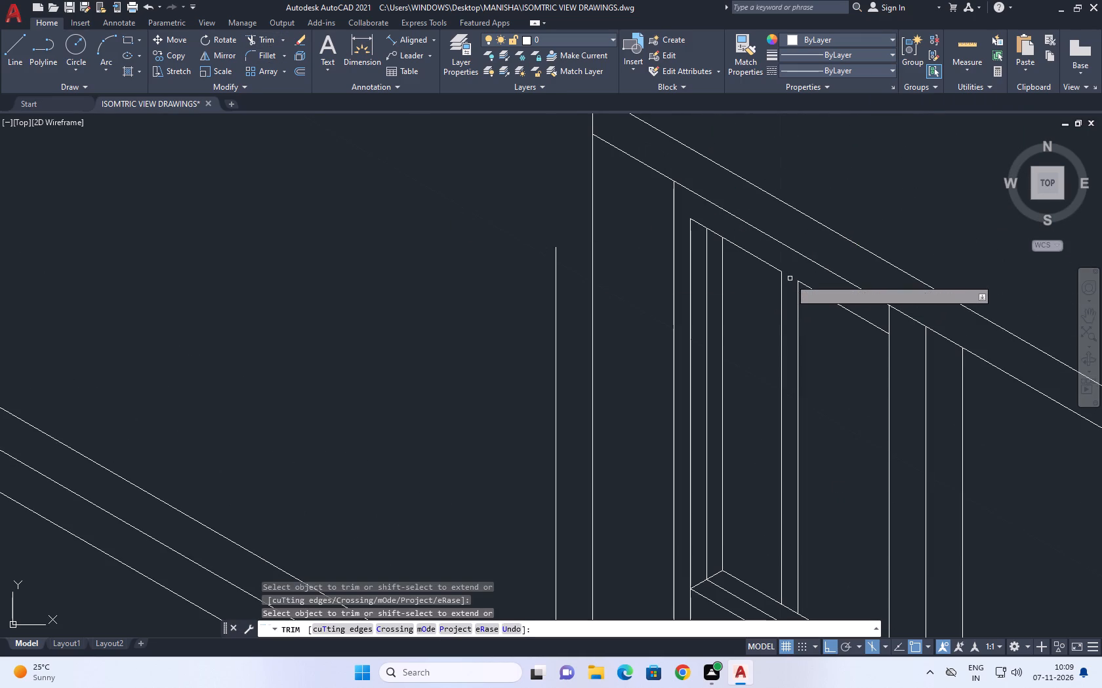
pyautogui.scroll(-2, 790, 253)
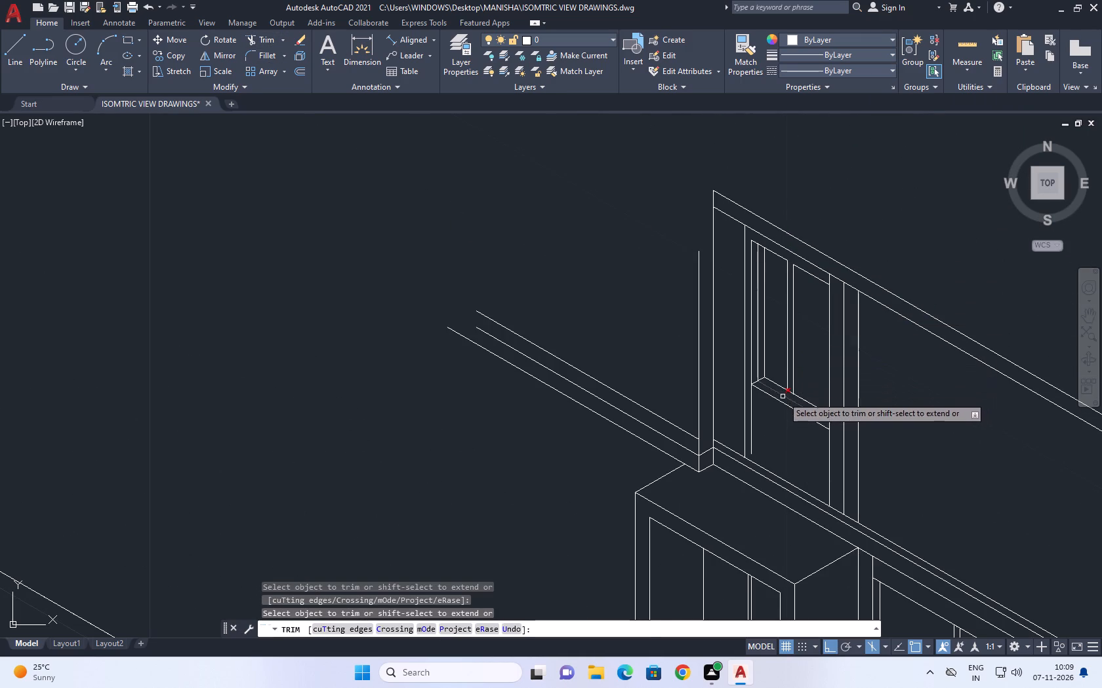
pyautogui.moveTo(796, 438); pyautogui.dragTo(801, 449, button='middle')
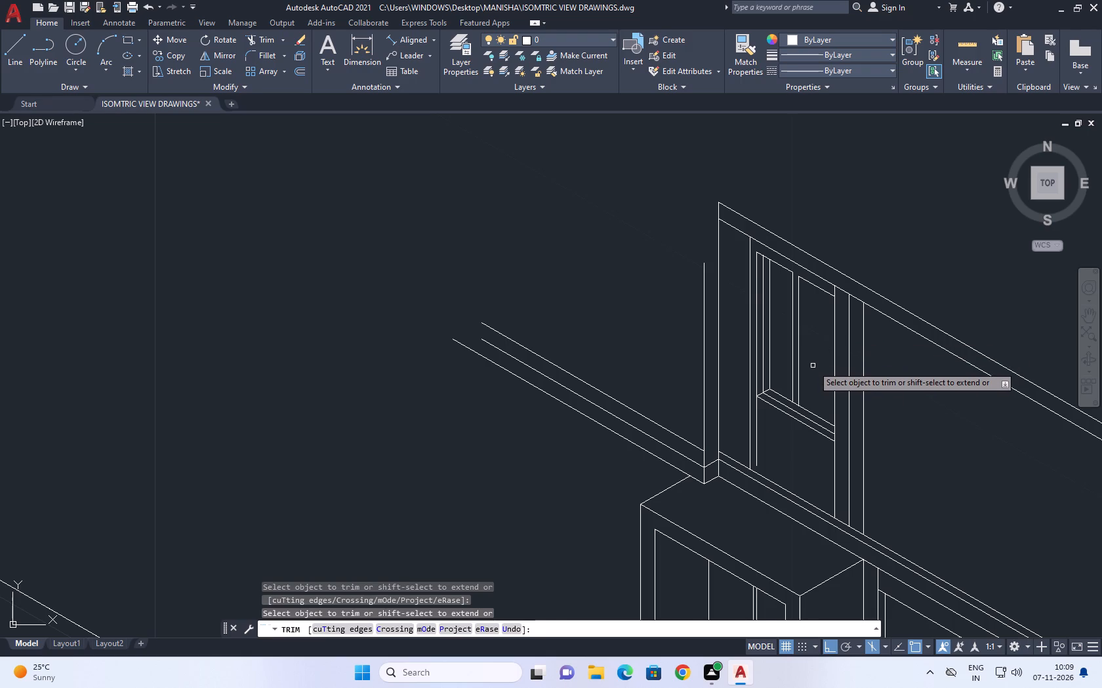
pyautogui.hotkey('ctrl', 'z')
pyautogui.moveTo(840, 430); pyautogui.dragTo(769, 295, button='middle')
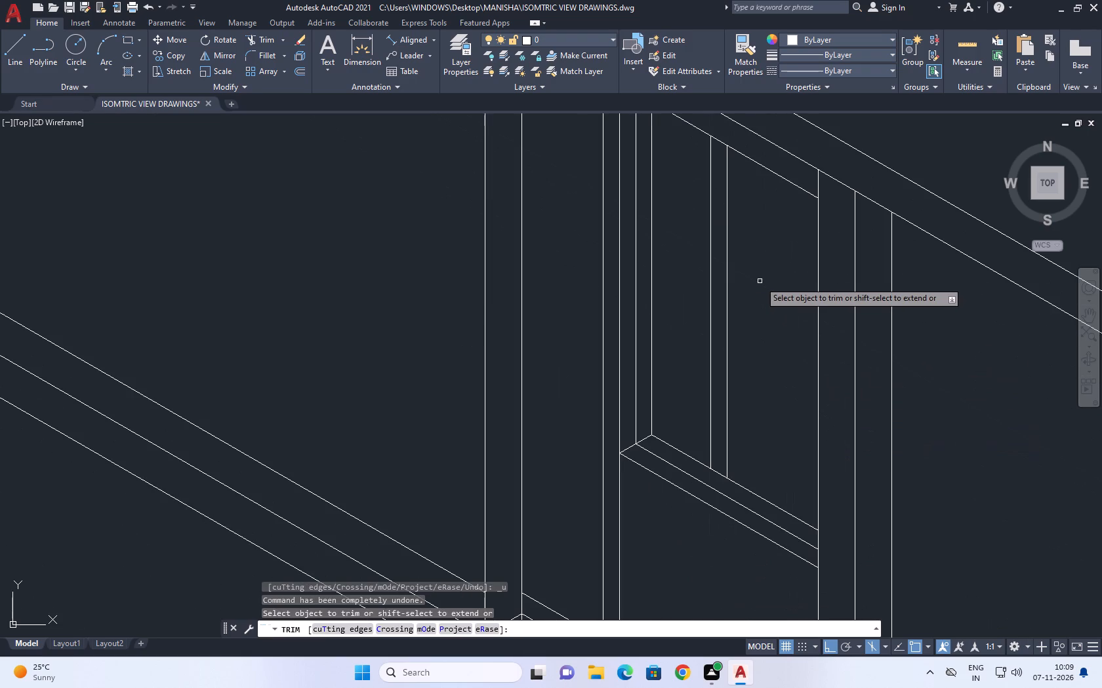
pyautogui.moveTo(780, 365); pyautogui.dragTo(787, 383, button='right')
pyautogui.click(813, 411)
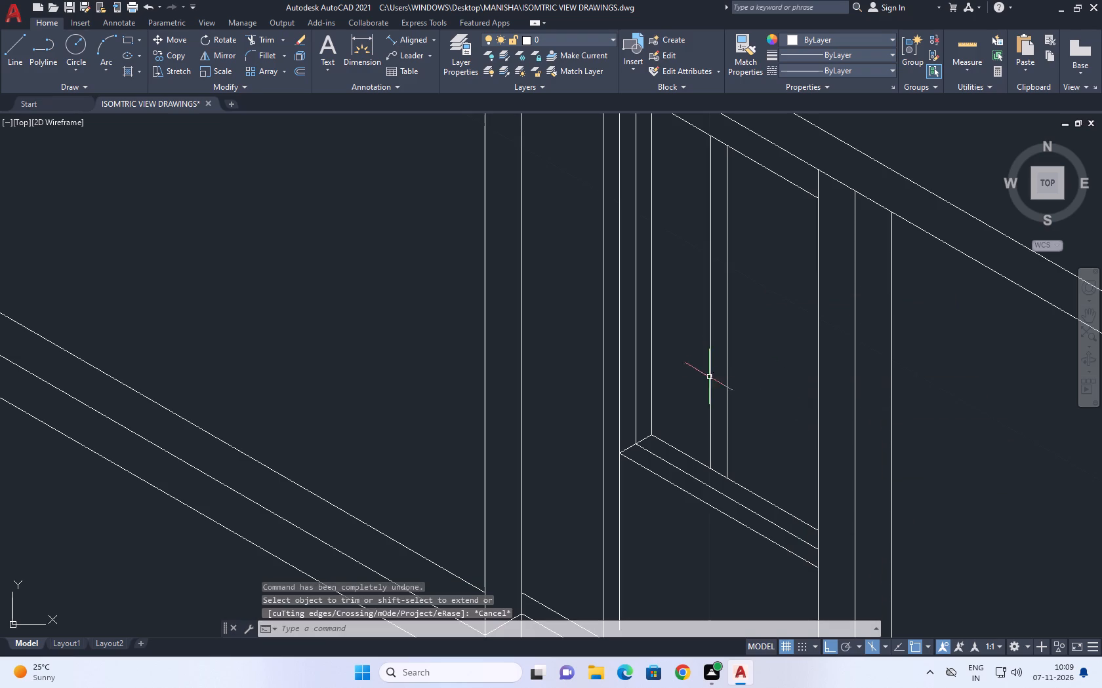
# Move the window recess's innermost vertical from its lower corner partway along the short depth line toward the neighbouring frame vertical.
pyautogui.click(650, 349)
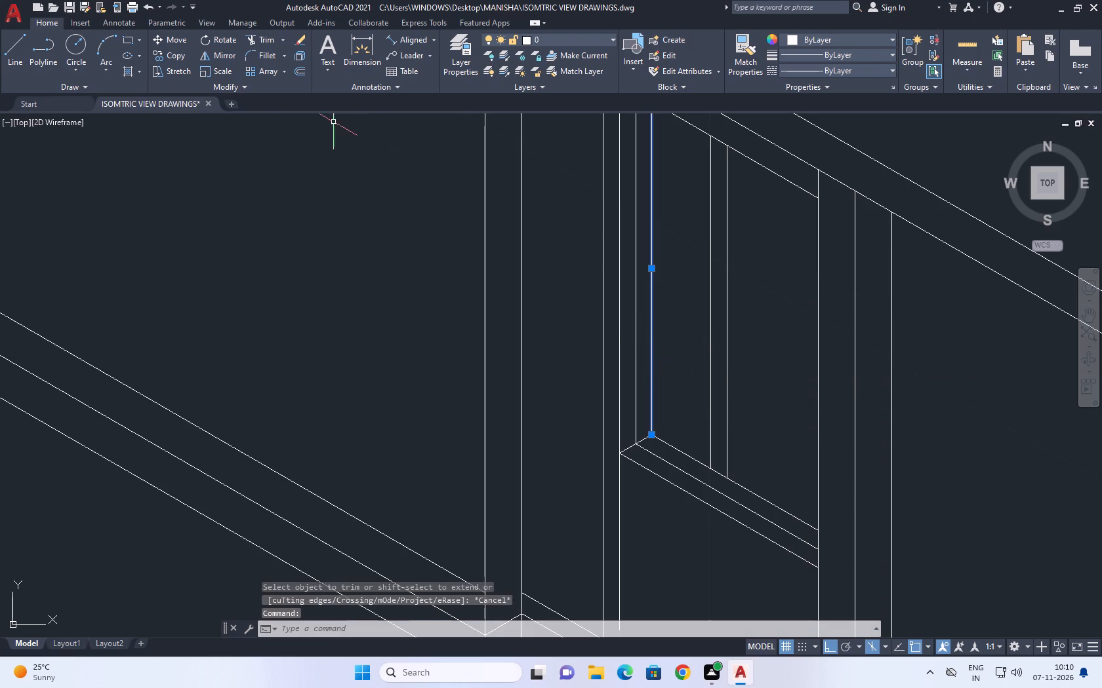
pyautogui.click(178, 37)
pyautogui.scroll(2, 635, 436)
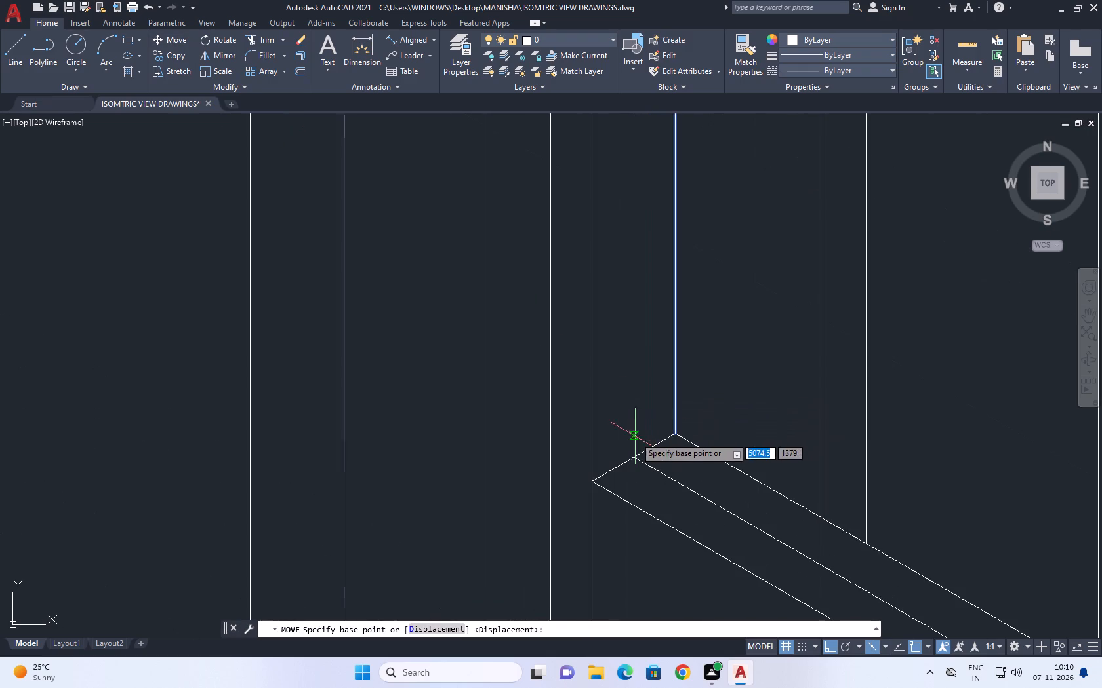
pyautogui.click(675, 434)
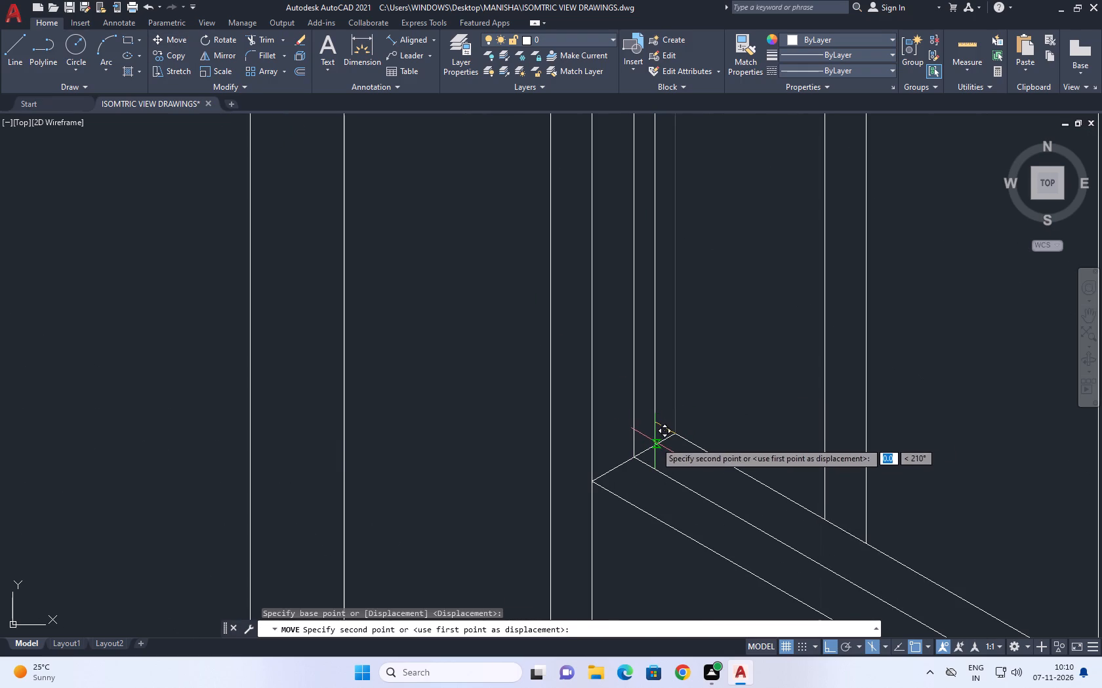
pyautogui.click(655, 442)
# Move the innermost sloping sill line from its upper end to the foot of the recess's innermost vertical.
pyautogui.click(713, 459)
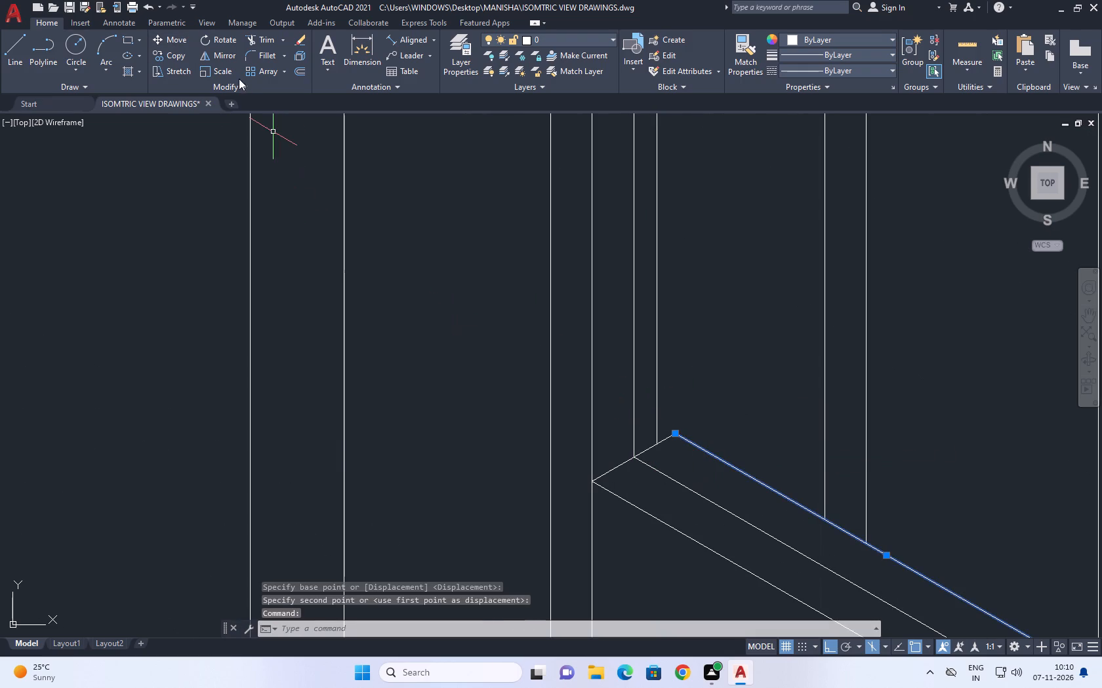
pyautogui.click(176, 41)
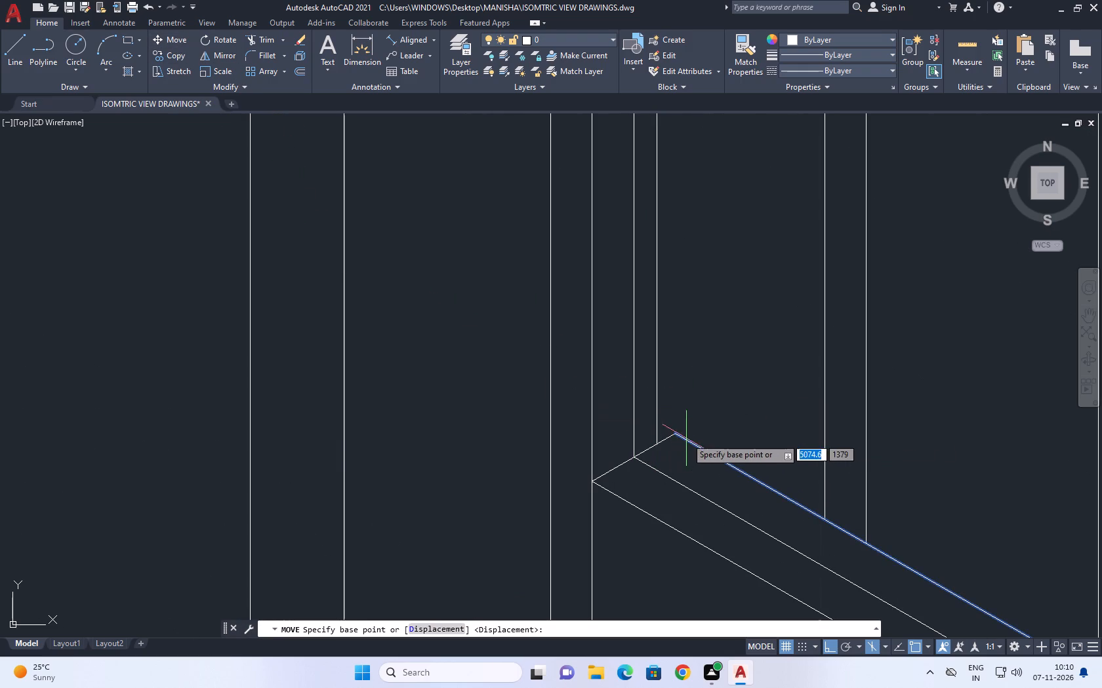
pyautogui.click(674, 433)
pyautogui.click(655, 442)
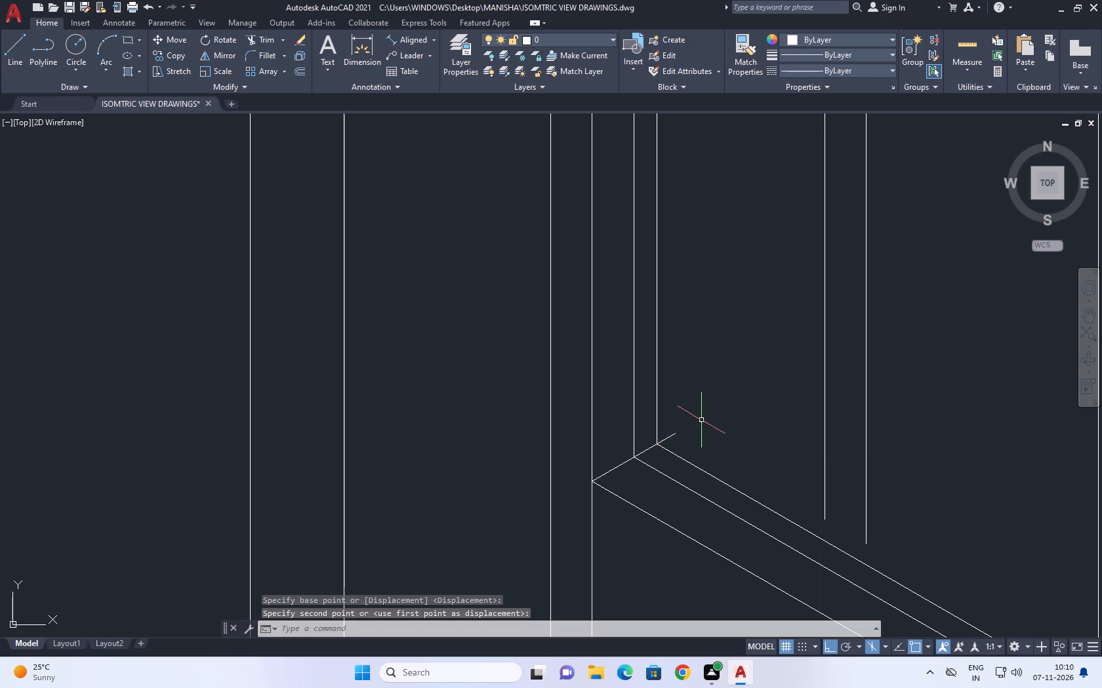
# Shorten the sill's short depth line to end at the corner where the innermost vertical and sill line meet.
pyautogui.click(668, 436)
pyautogui.scroll(2, 672, 436)
pyautogui.click(677, 431)
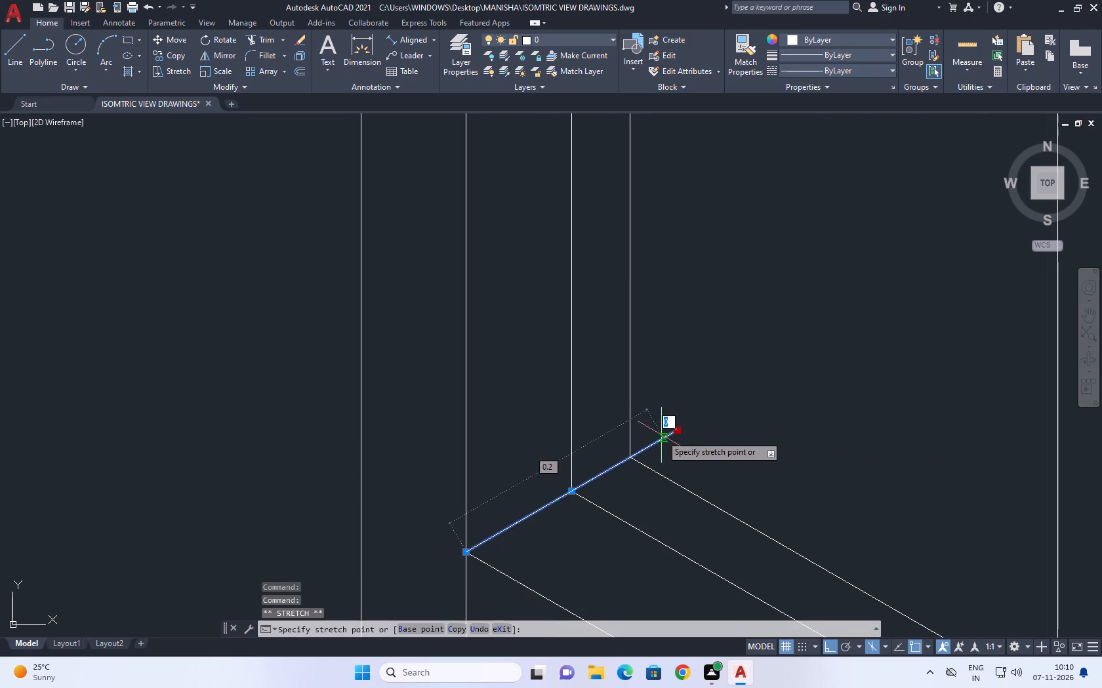
pyautogui.click(630, 455)
pyautogui.moveTo(710, 356); pyautogui.dragTo(717, 359, button='right')
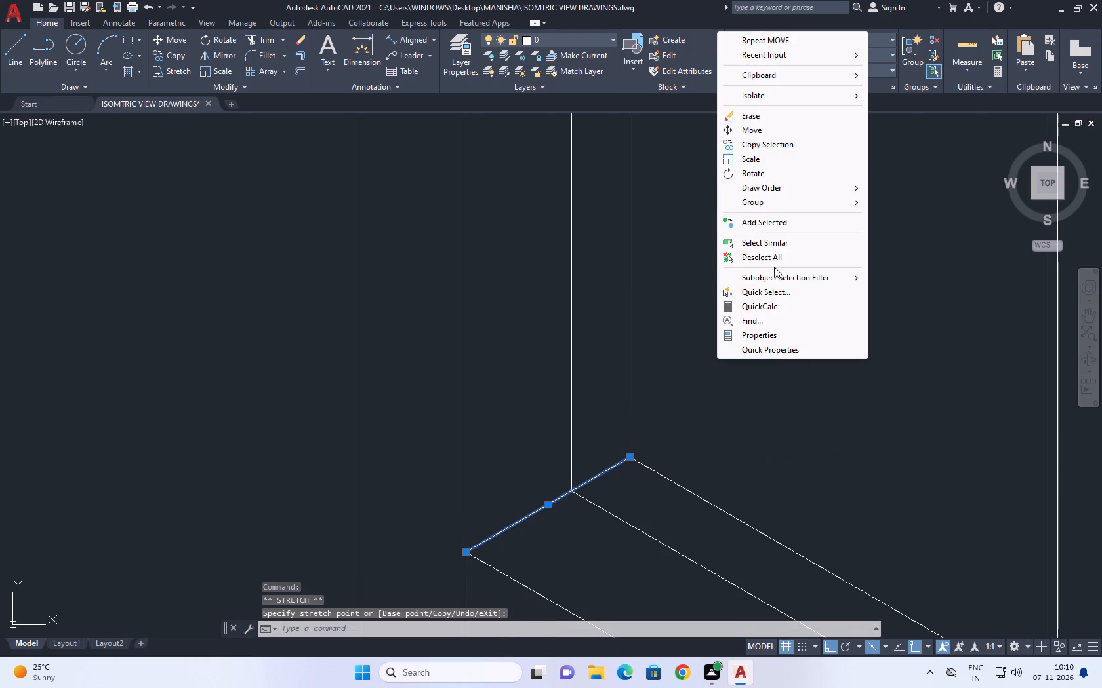
pyautogui.click(776, 257)
# Extend the innermost sill line to the window's far side edge and both mullion verticals down to that line.
pyautogui.scroll(-5, 632, 460)
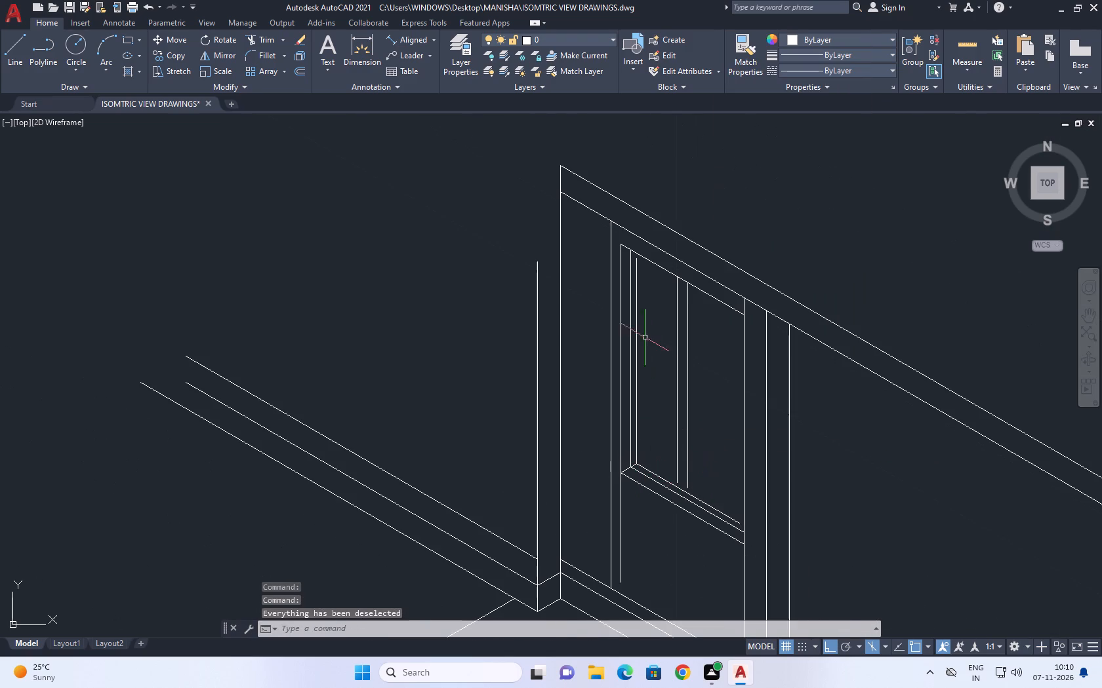
pyautogui.press('e')
pyautogui.write('X')
pyautogui.press('space')
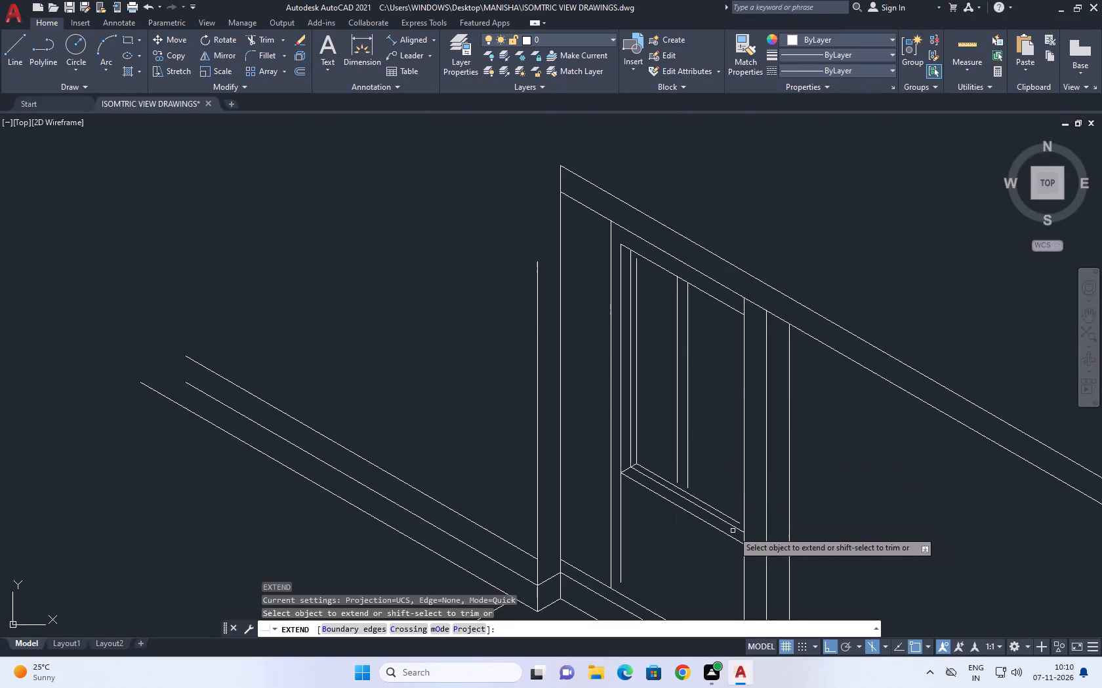
pyautogui.scroll(2, 731, 527)
pyautogui.click(741, 516)
pyautogui.click(557, 366)
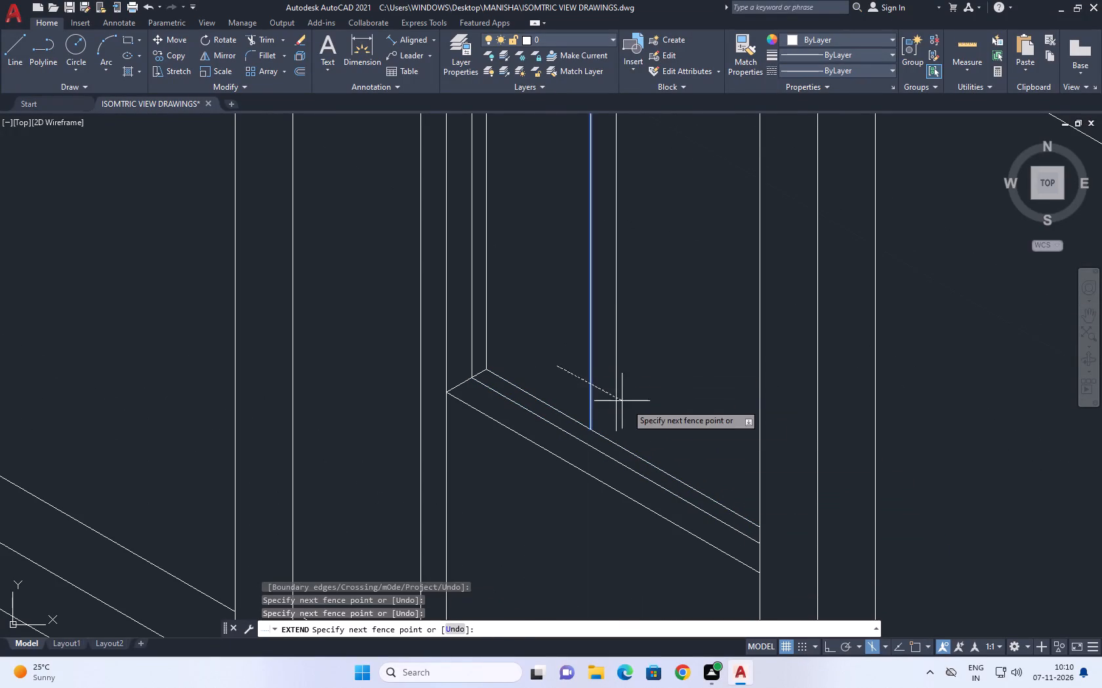
pyautogui.click(653, 414)
# Extend the recess's innermost vertical up to the opening's top sloping line.
pyautogui.scroll(-1, 654, 412)
pyautogui.moveTo(600, 296); pyautogui.dragTo(657, 478, button='middle')
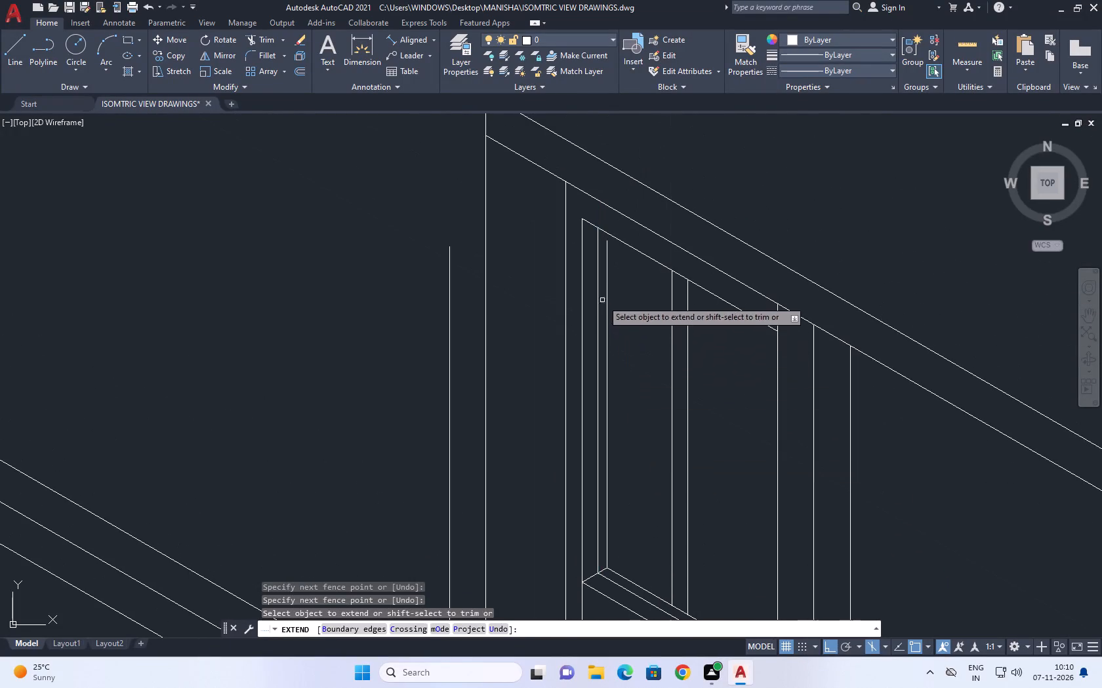
pyautogui.click(609, 286)
pyautogui.rightClick(653, 315)
pyautogui.click(624, 299)
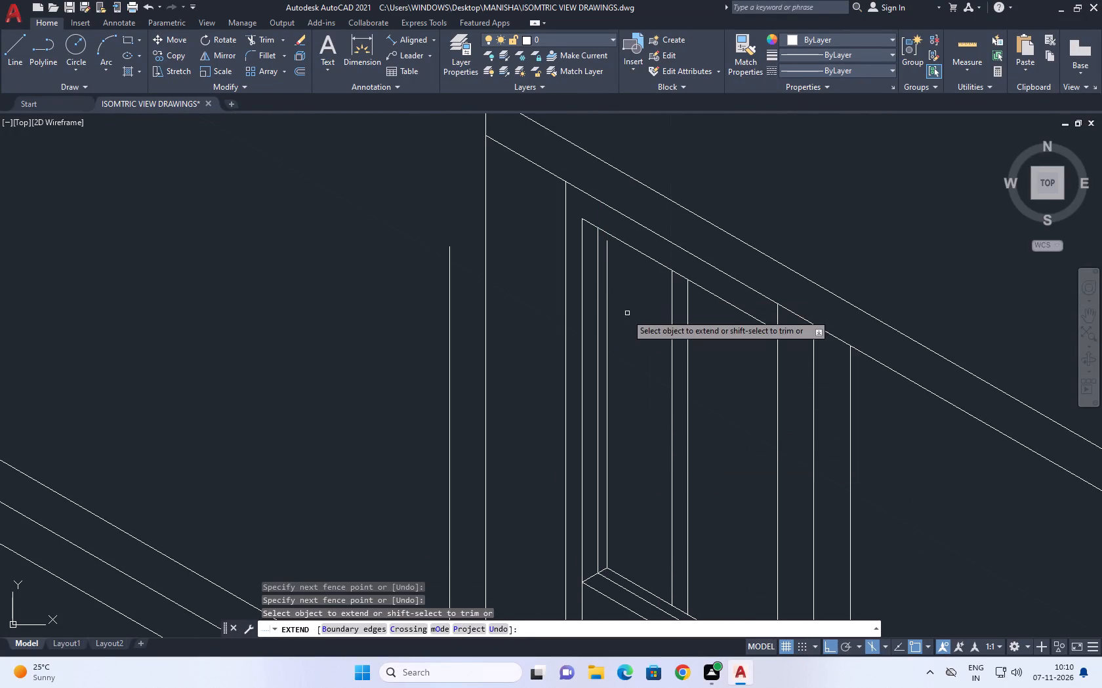
pyautogui.click(605, 286)
pyautogui.rightClick(642, 314)
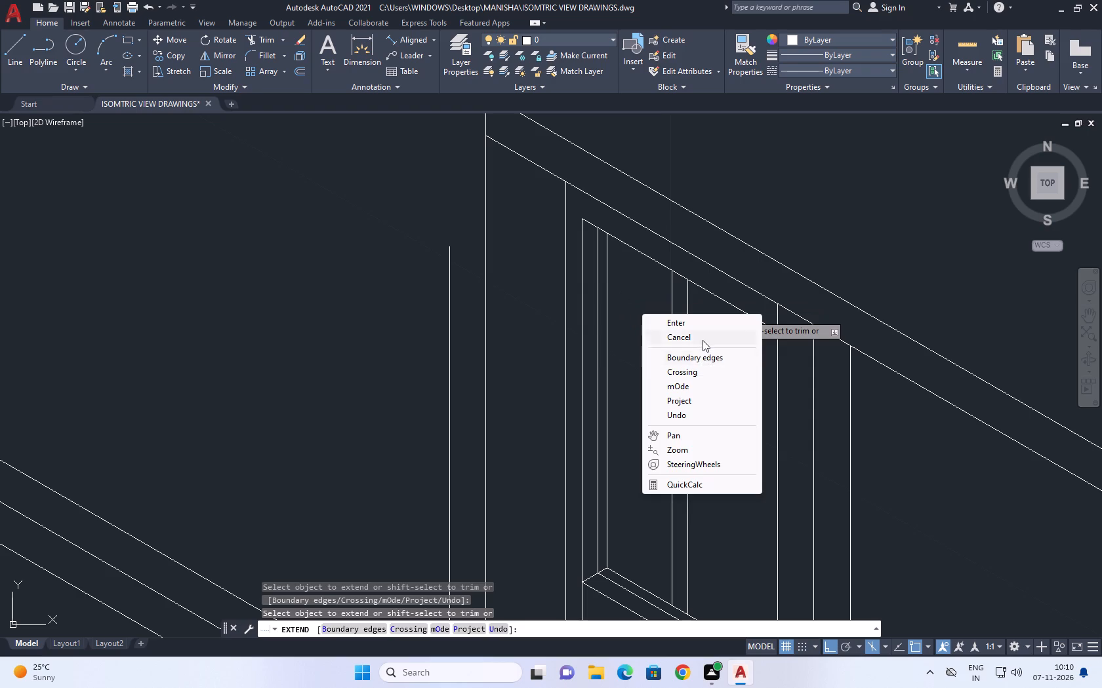
pyautogui.click(703, 339)
# Move the mullion's left vertical 0.025 along the wall's slope toward the other mullion line.
pyautogui.scroll(-2, 577, 387)
pyautogui.moveTo(629, 434); pyautogui.dragTo(684, 478, button='middle')
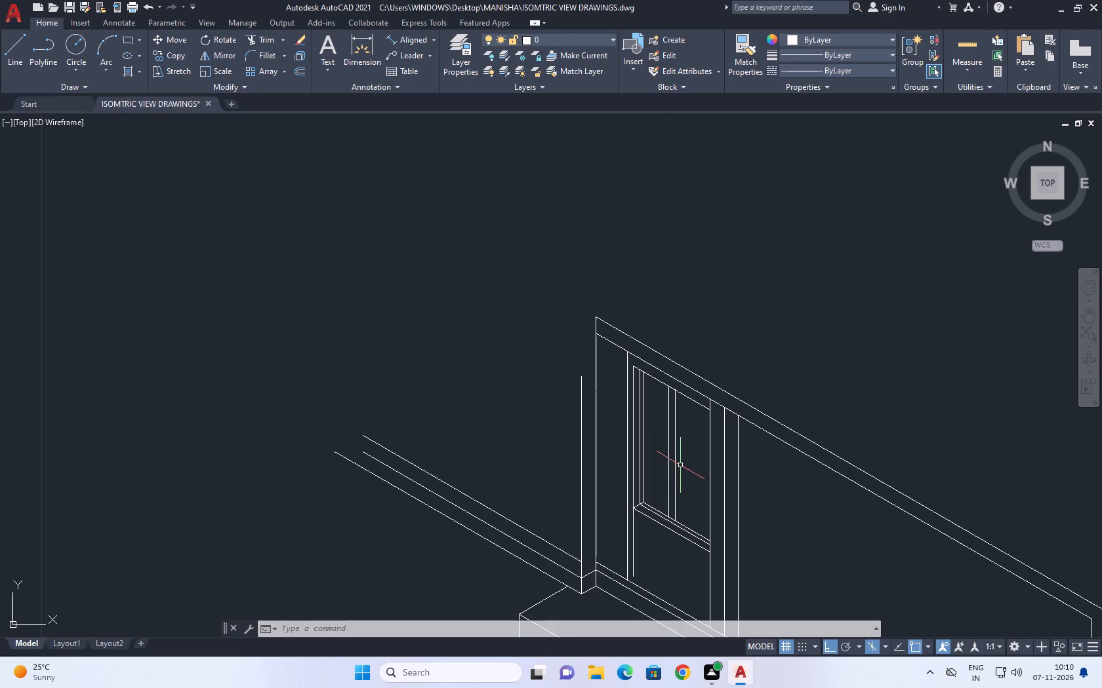
pyautogui.scroll(3, 642, 474)
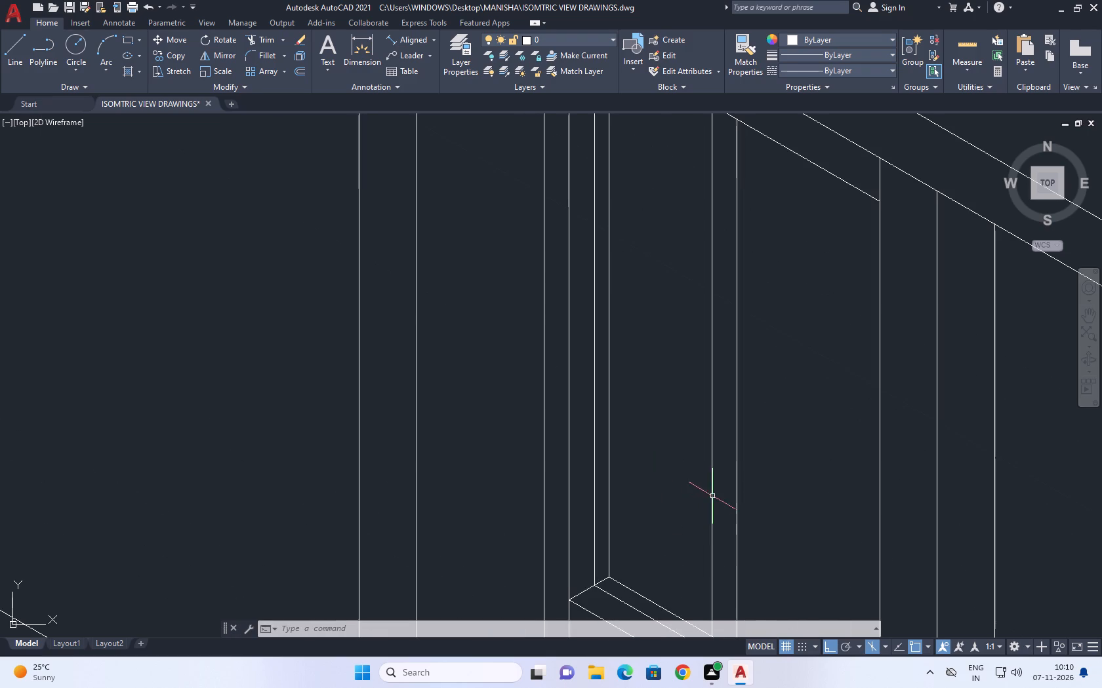
pyautogui.click(713, 495)
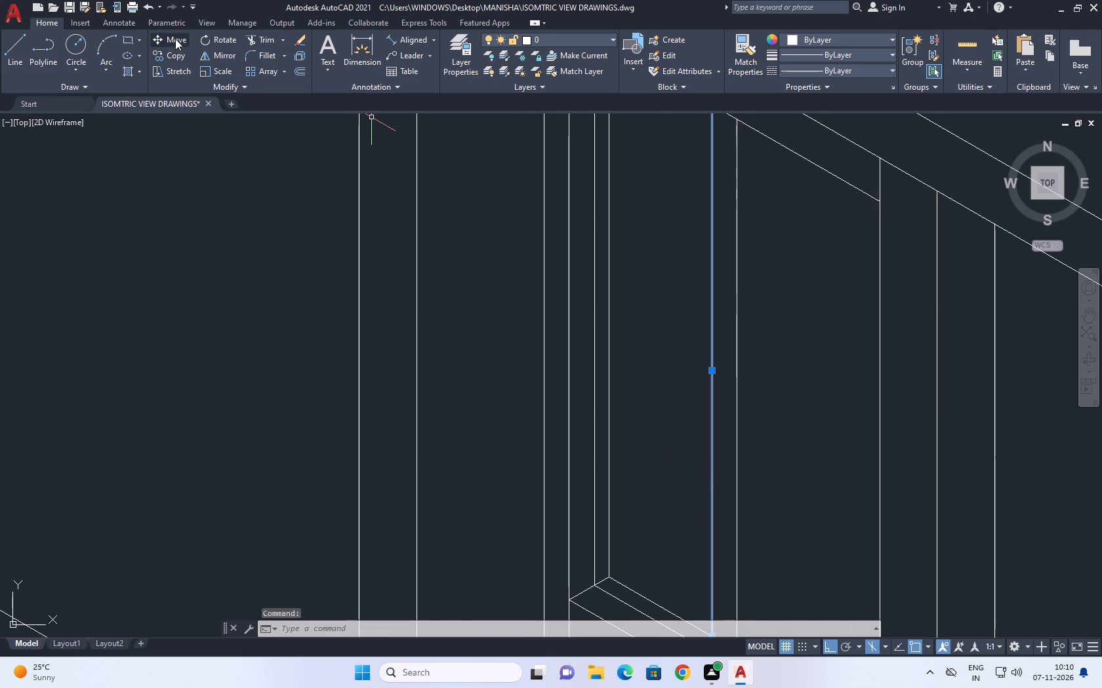
pyautogui.click(175, 39)
pyautogui.click(771, 423)
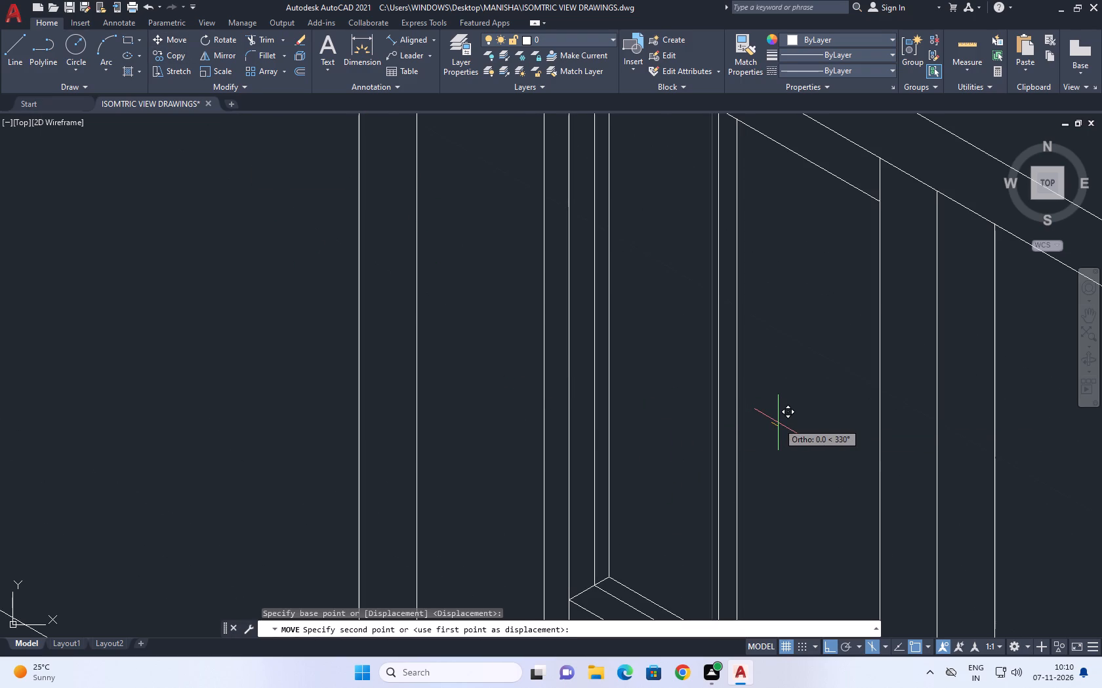
pyautogui.write('0.025')
pyautogui.press('Return')
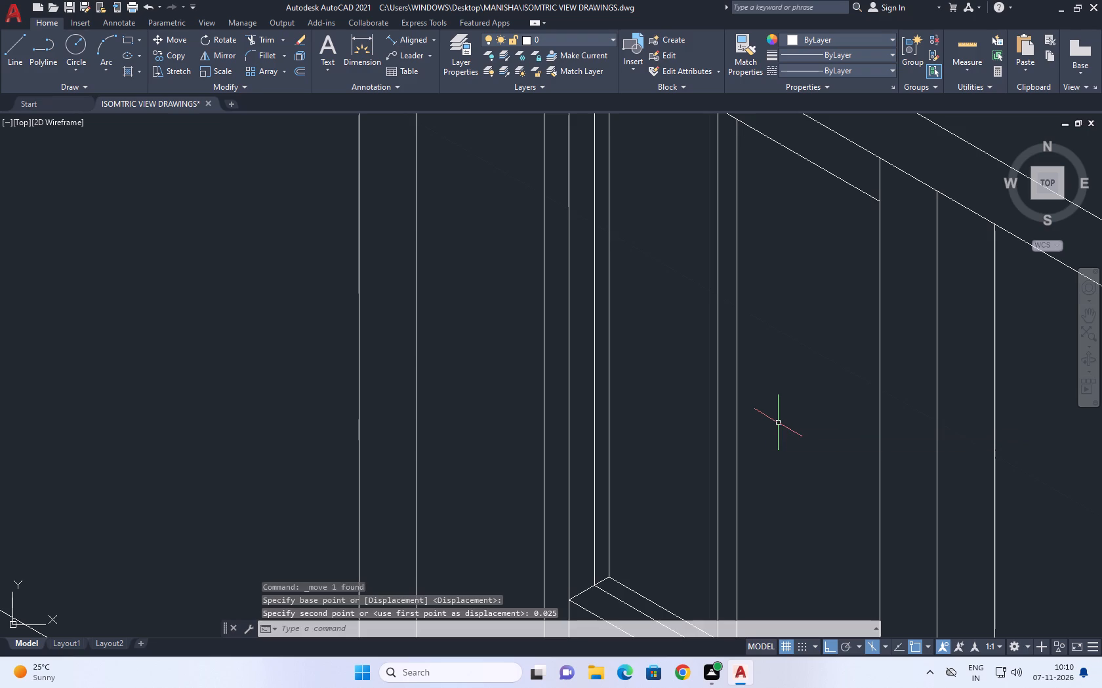
# Move the mullion's right vertical 0.025 along the wall's slope toward the left mullion line.
pyautogui.click(746, 373)
pyautogui.click(730, 398)
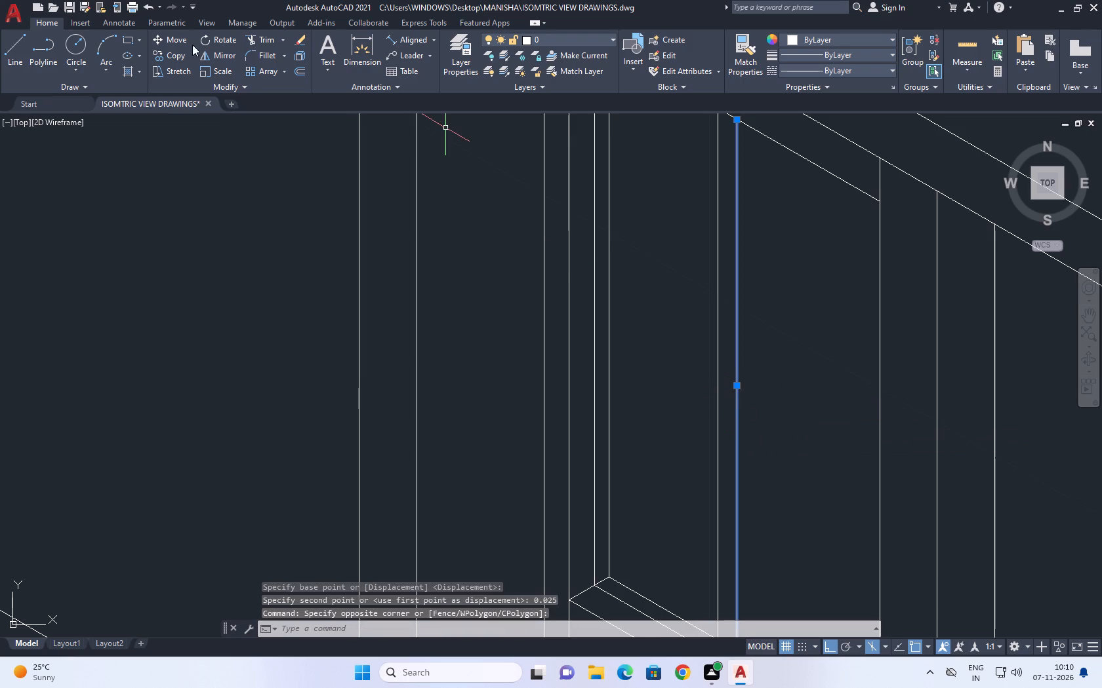
pyautogui.click(173, 36)
pyautogui.click(788, 463)
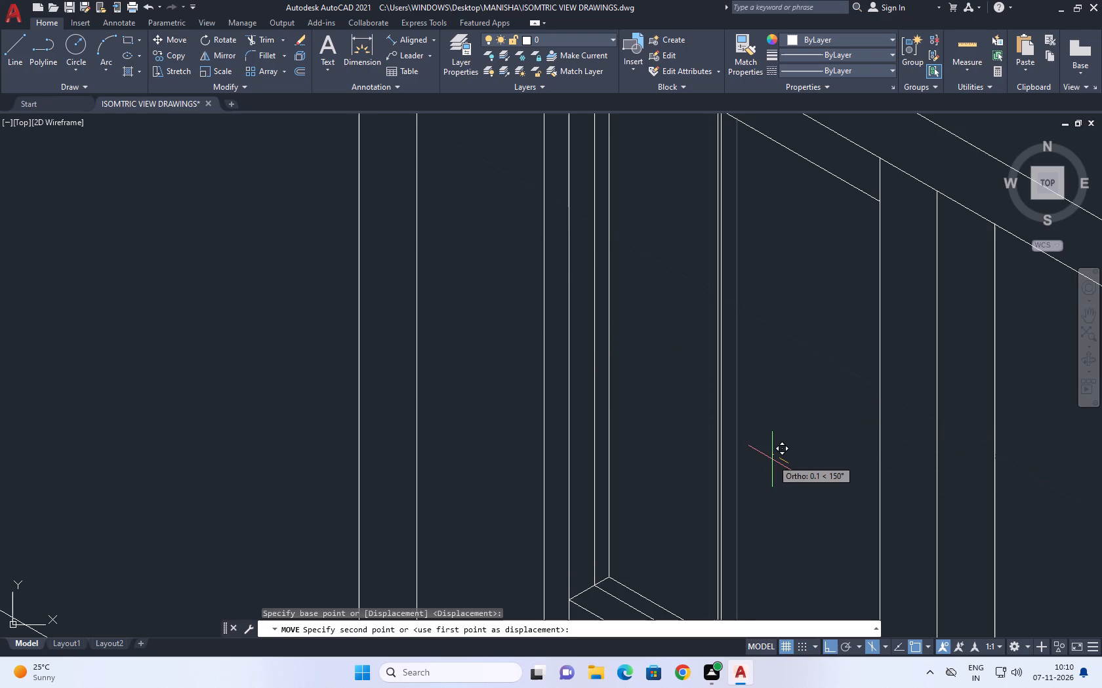
pyautogui.write('0.025')
pyautogui.press('Return')
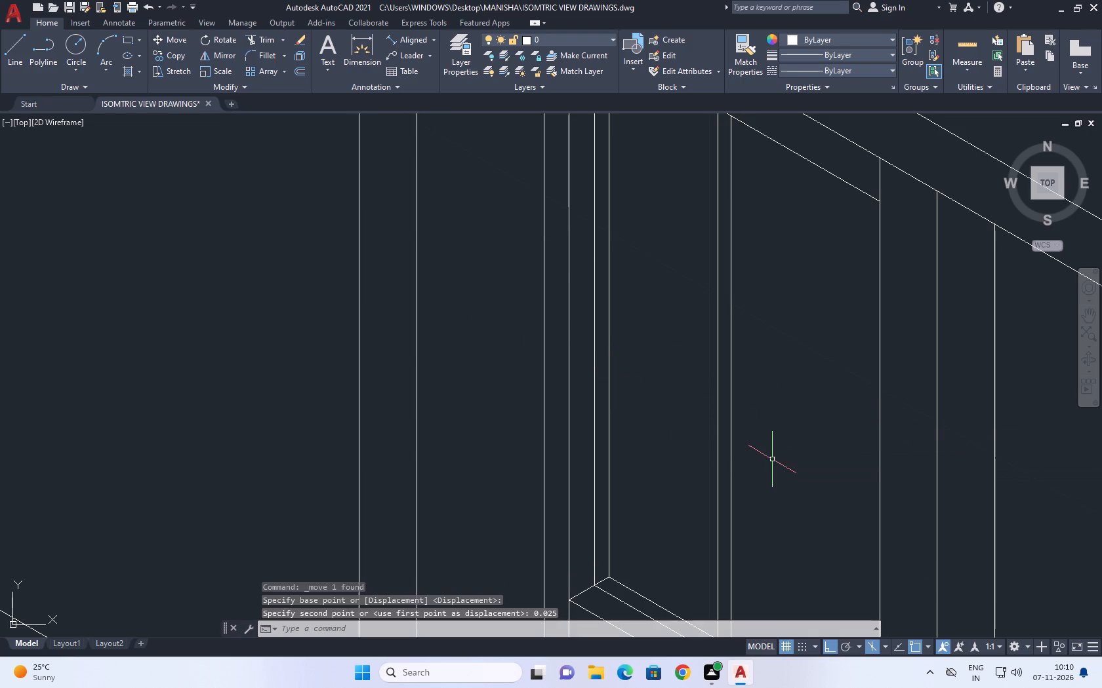
# Trim the leftover piece of the opening's left vertical below the window sill.
pyautogui.scroll(-3, 832, 356)
pyautogui.moveTo(771, 468); pyautogui.dragTo(765, 484, button='middle')
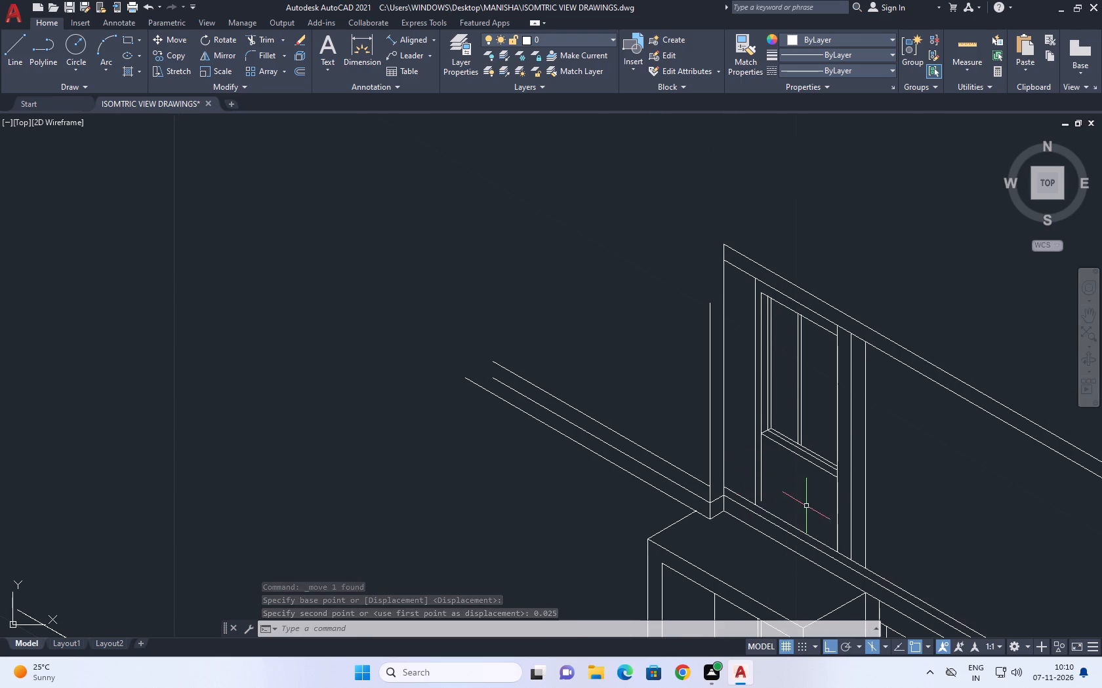
pyautogui.moveTo(806, 506); pyautogui.dragTo(877, 531, button='middle')
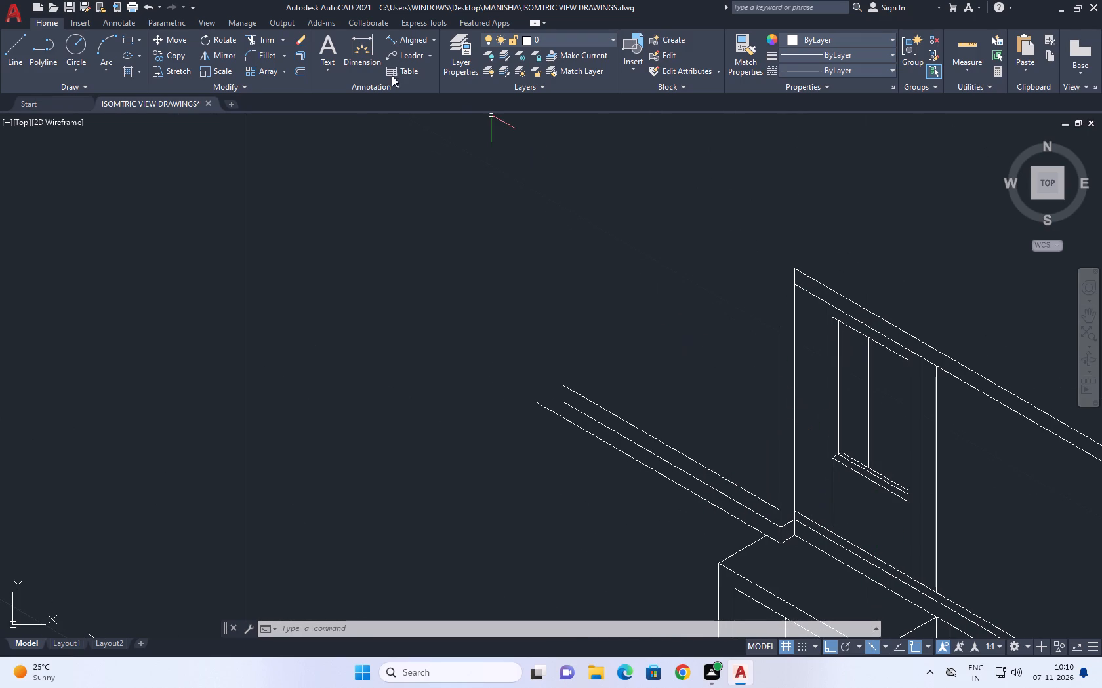
pyautogui.click(272, 38)
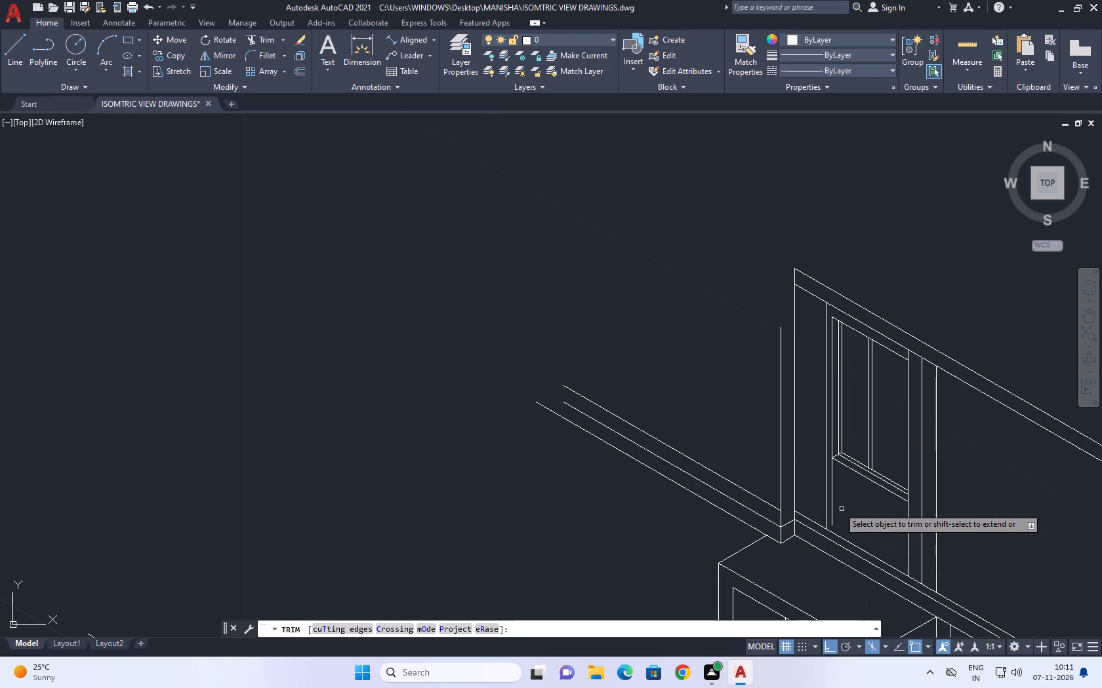
pyautogui.click(832, 497)
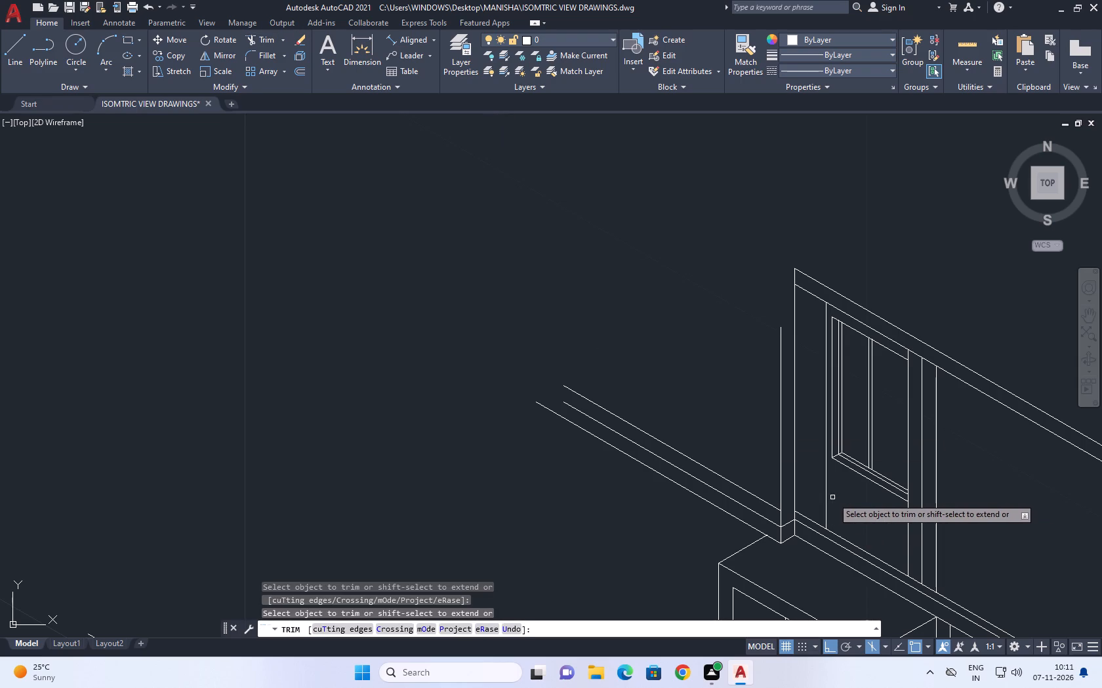
pyautogui.rightClick(863, 167)
pyautogui.click(903, 189)
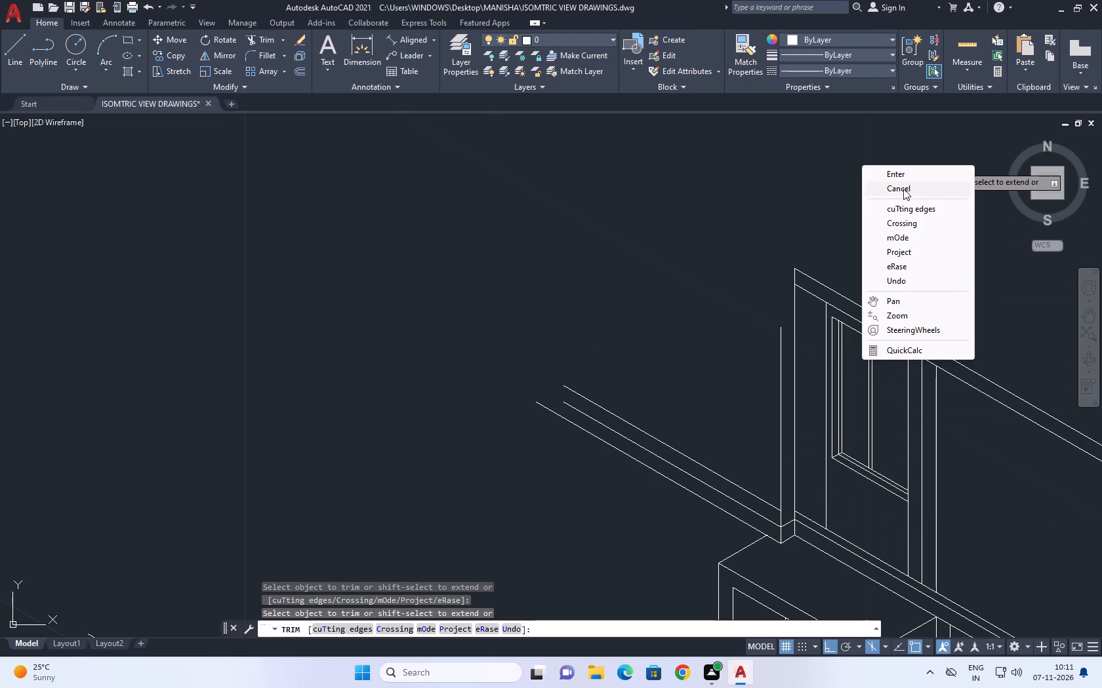
# Examine the upper level's window bay and the adjoining long wall panel.
pyautogui.moveTo(859, 363); pyautogui.dragTo(794, 339, button='middle')
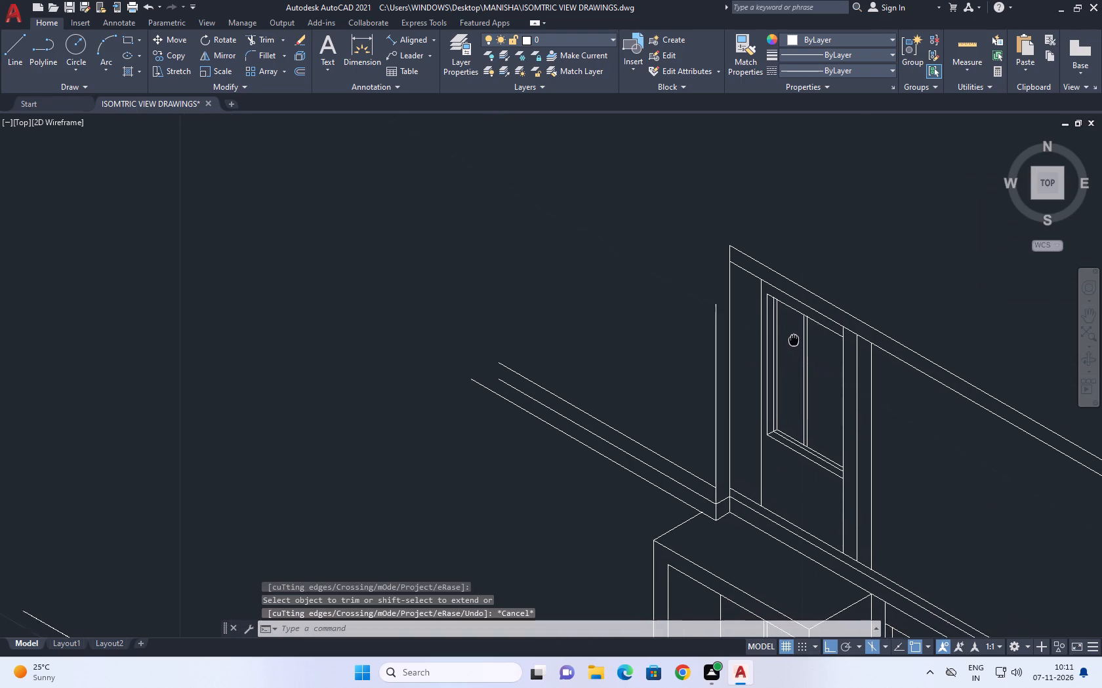
pyautogui.moveTo(794, 339); pyautogui.dragTo(736, 328, button='middle')
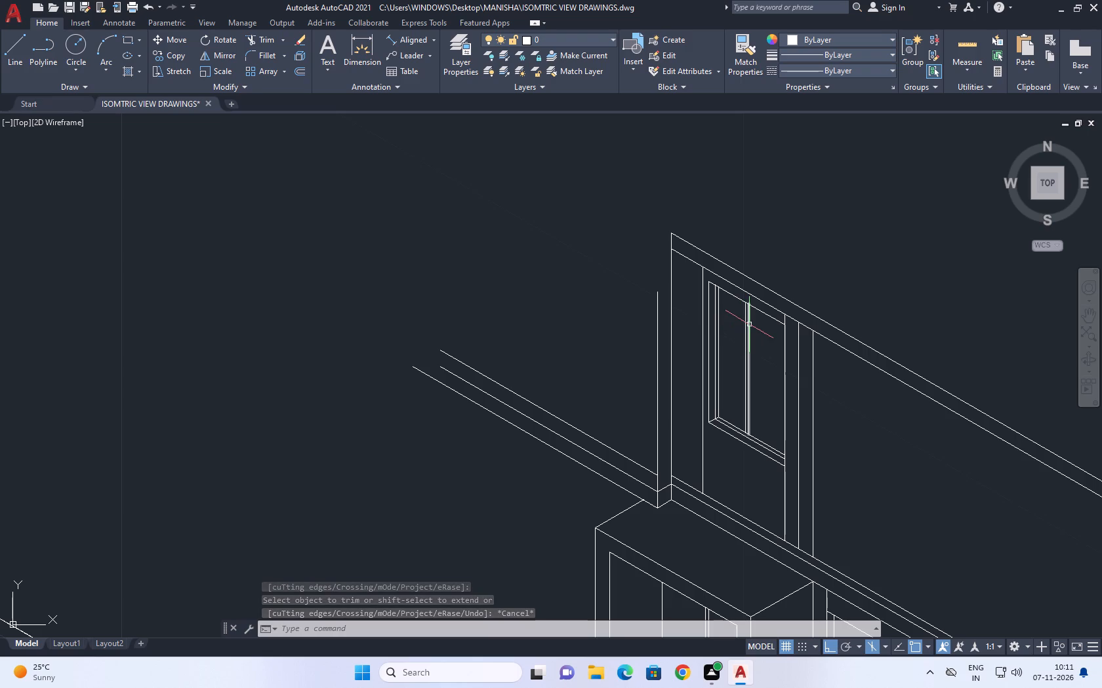
pyautogui.middleClick(739, 462)
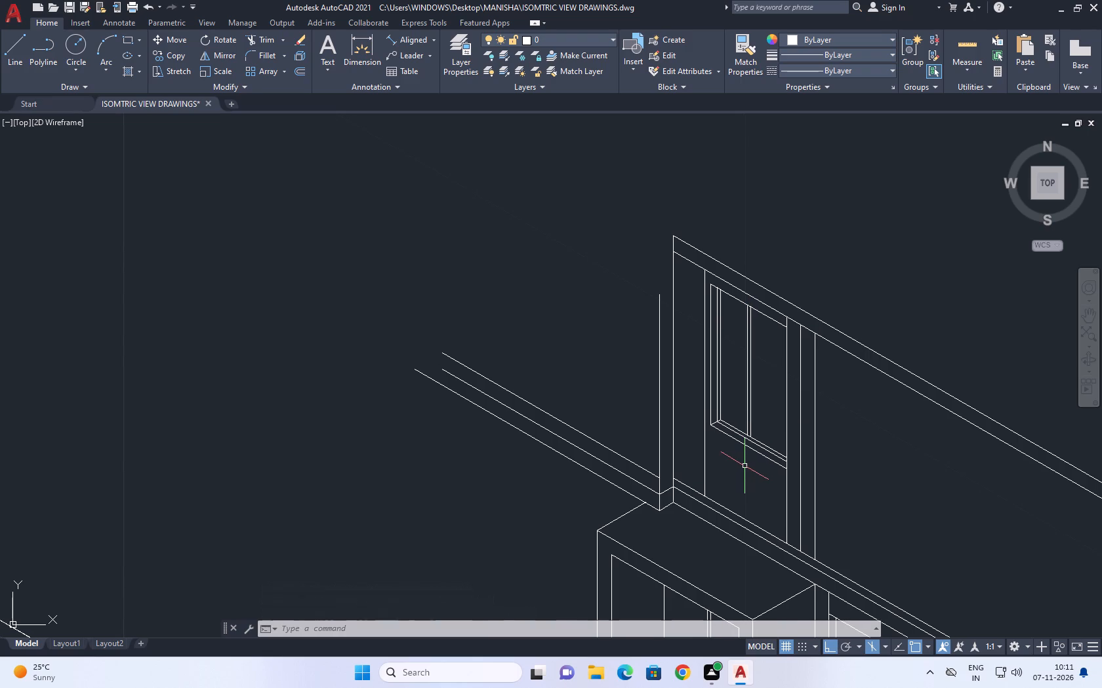
pyautogui.scroll(-2, 781, 461)
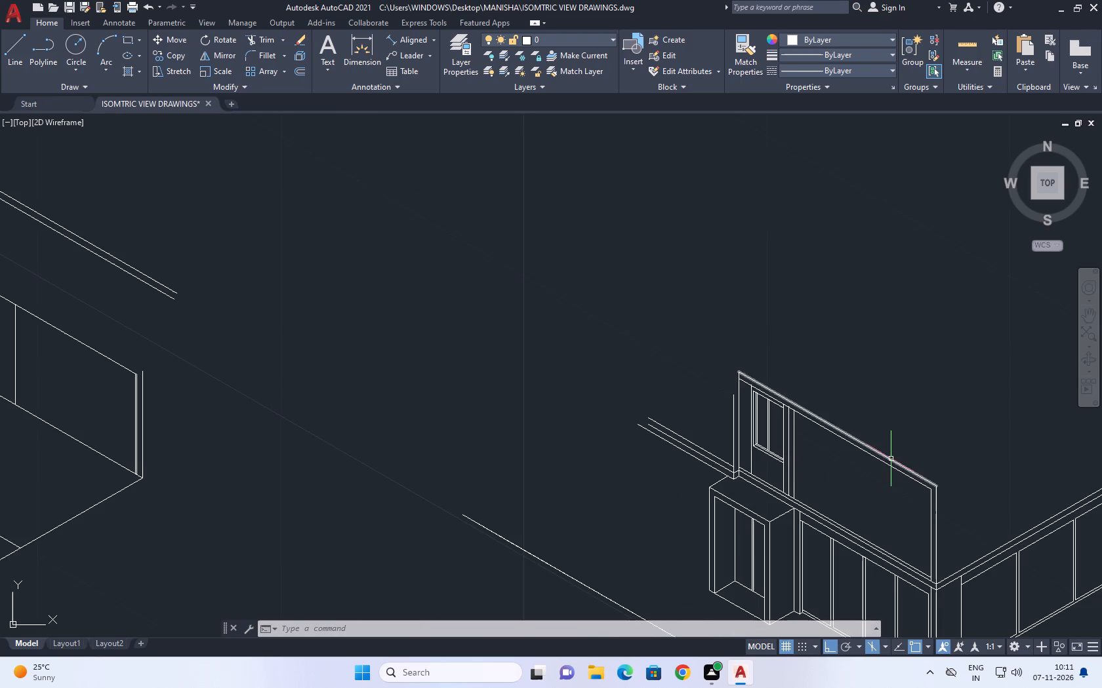
pyautogui.moveTo(936, 495); pyautogui.dragTo(854, 469, button='middle')
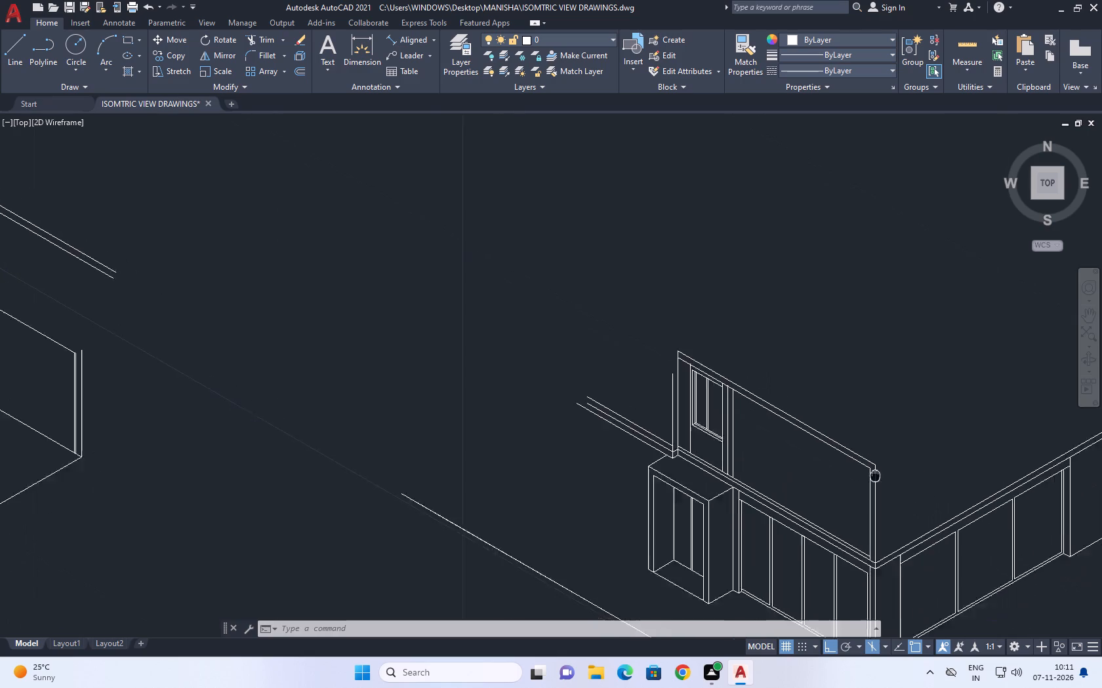
pyautogui.moveTo(854, 469); pyautogui.dragTo(813, 451, button='middle')
pyautogui.scroll(2, 661, 353)
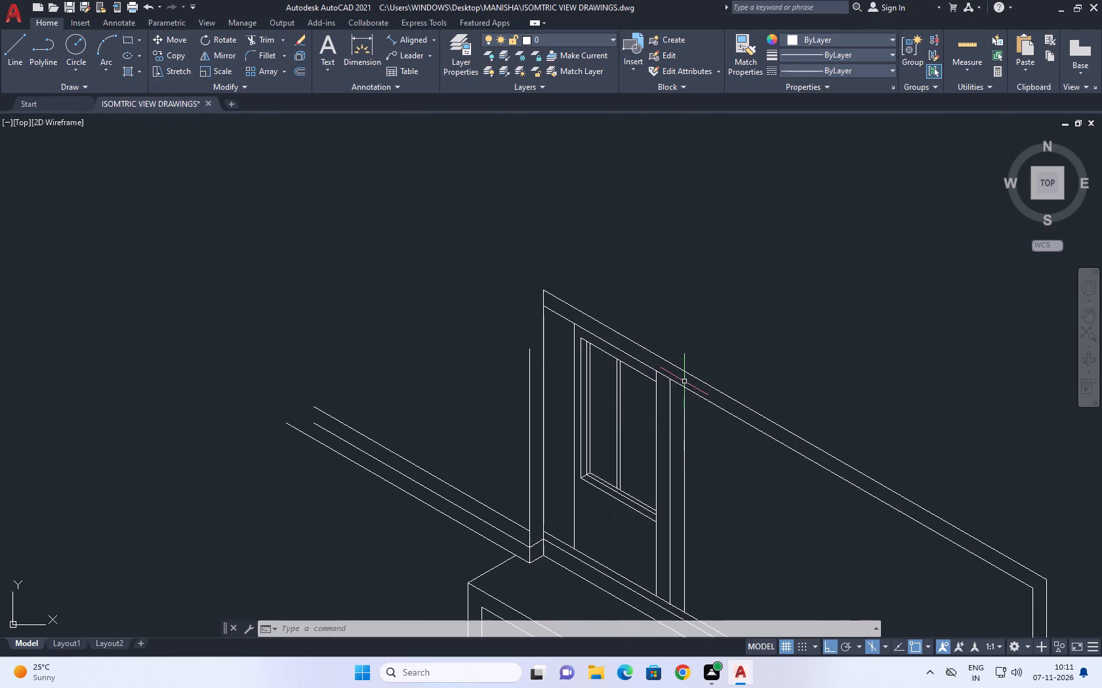
pyautogui.moveTo(941, 381); pyautogui.dragTo(838, 330, button='middle')
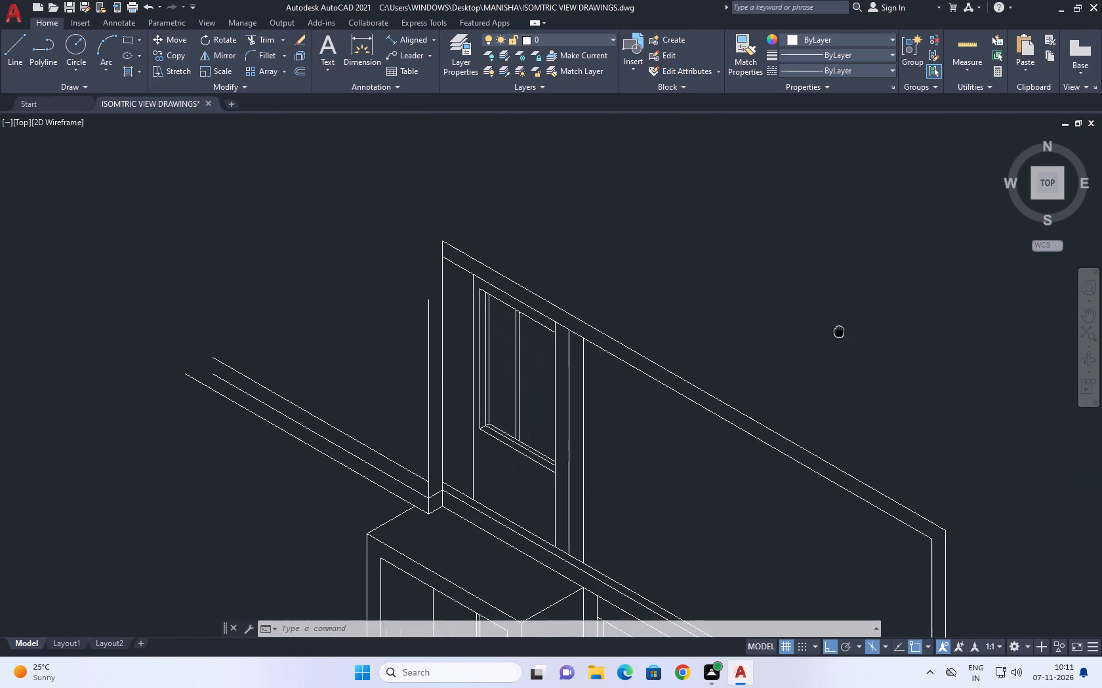
pyautogui.moveTo(838, 330); pyautogui.dragTo(790, 322, button='middle')
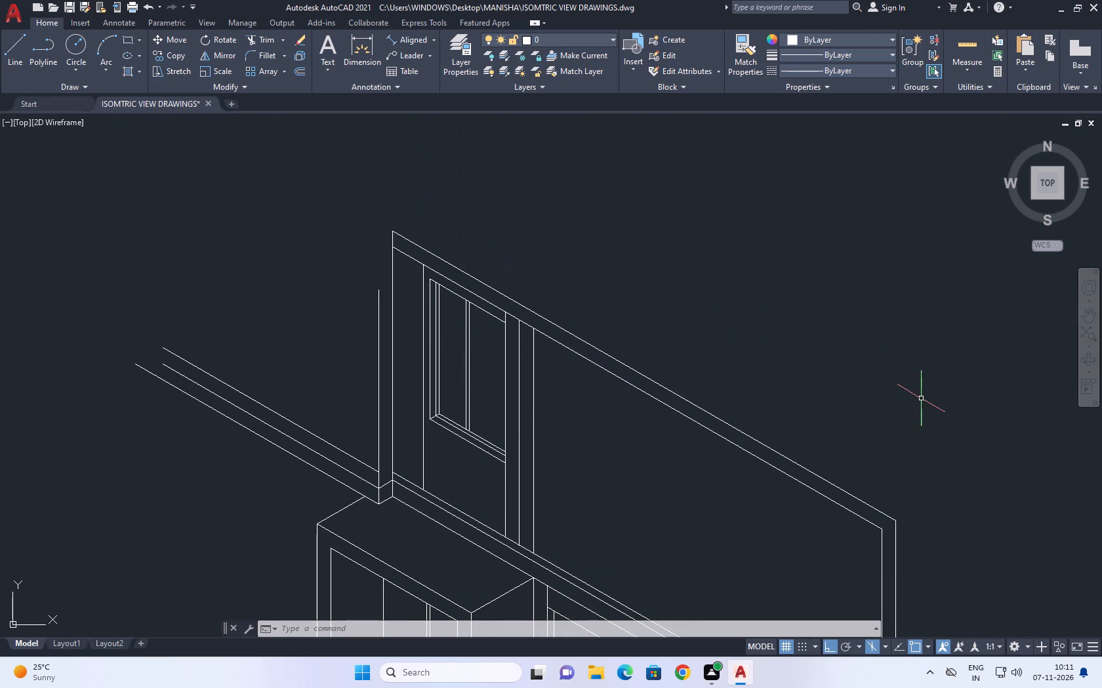
# Copy the bay's outermost vertical, beside the long wall panel, 1 unit back along the 30° axis on the top isoplane.
pyautogui.click(534, 374)
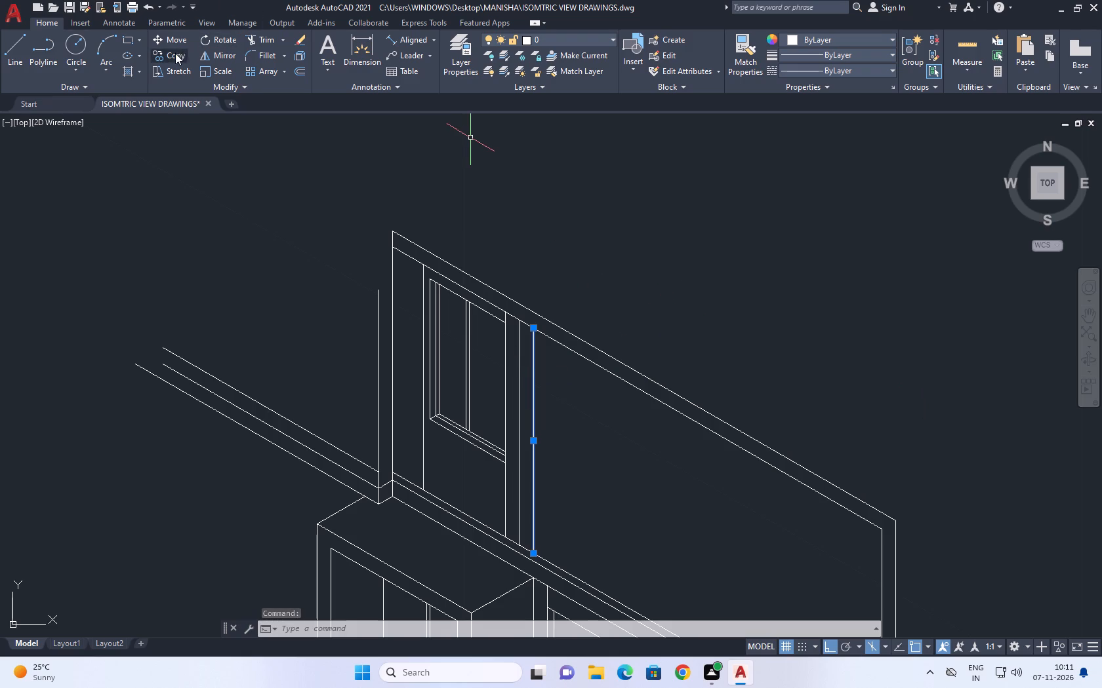
pyautogui.click(175, 53)
pyautogui.click(682, 299)
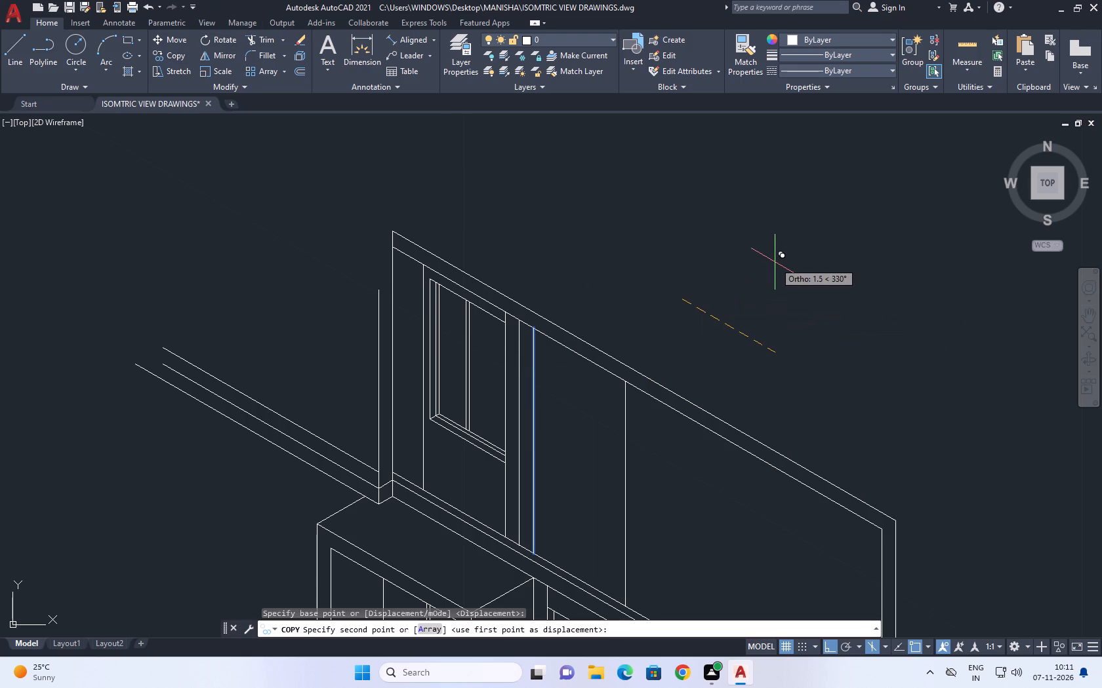
pyautogui.press('F5')
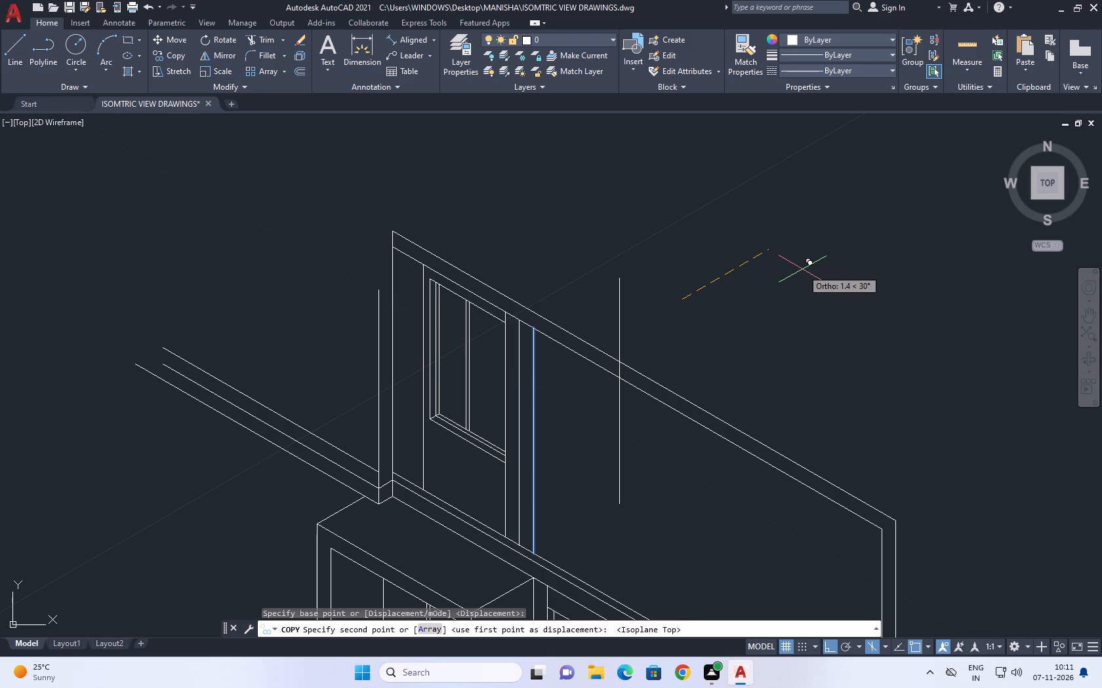
pyautogui.press('1')
pyautogui.press('Return')
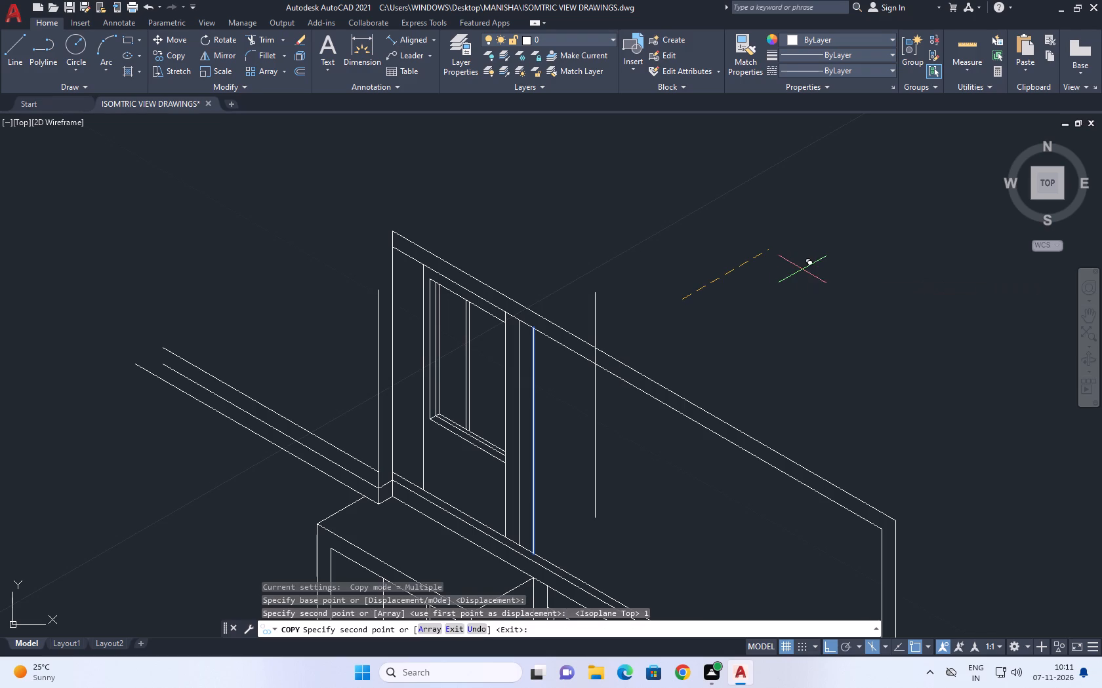
pyautogui.rightClick(825, 262)
pyautogui.click(849, 280)
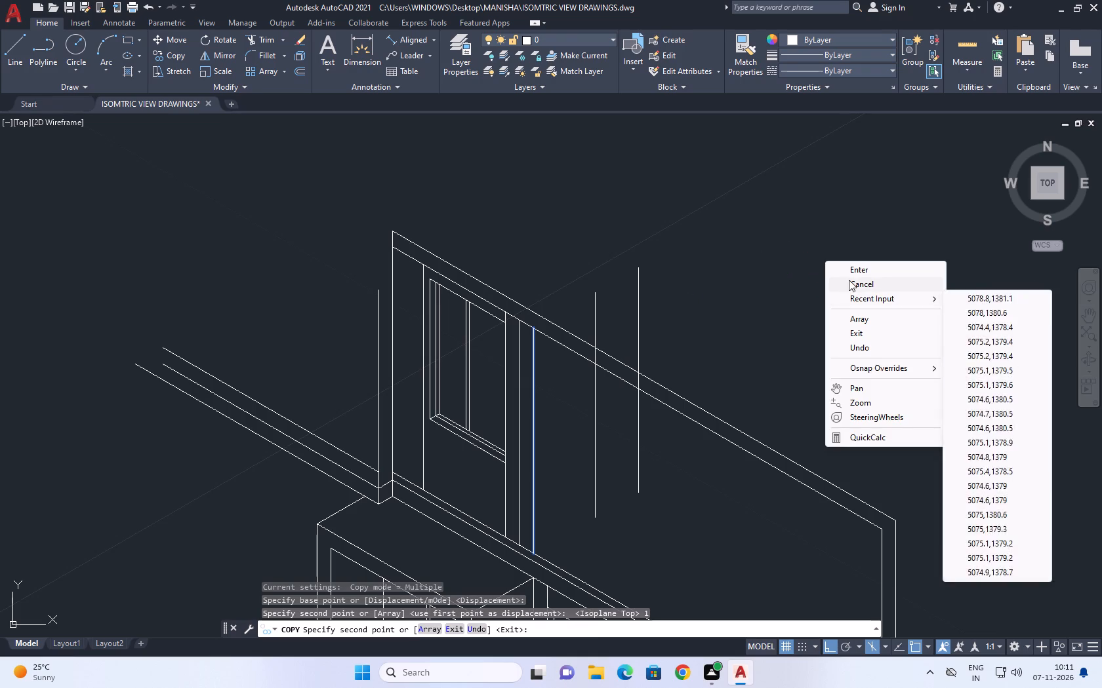
# Trim the part of the copied vertical that projects above the lower line of the wall's top band.
pyautogui.click(270, 34)
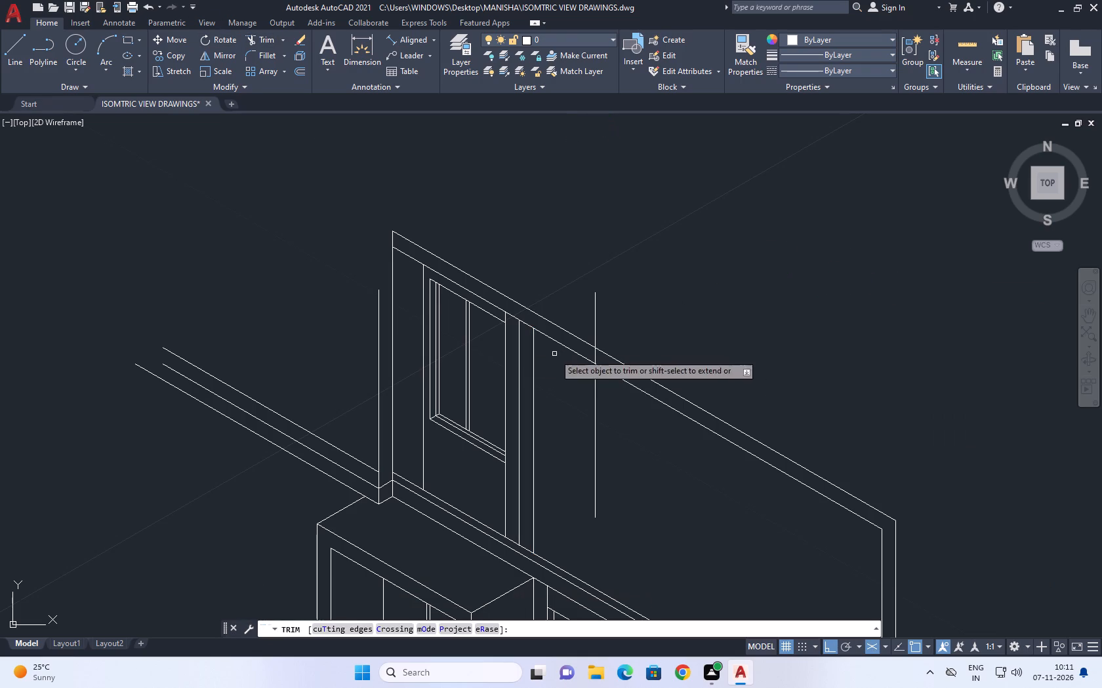
pyautogui.scroll(2, 553, 353)
pyautogui.click(692, 370)
pyautogui.click(657, 358)
pyautogui.moveTo(730, 275); pyautogui.dragTo(724, 275)
pyautogui.click(626, 257)
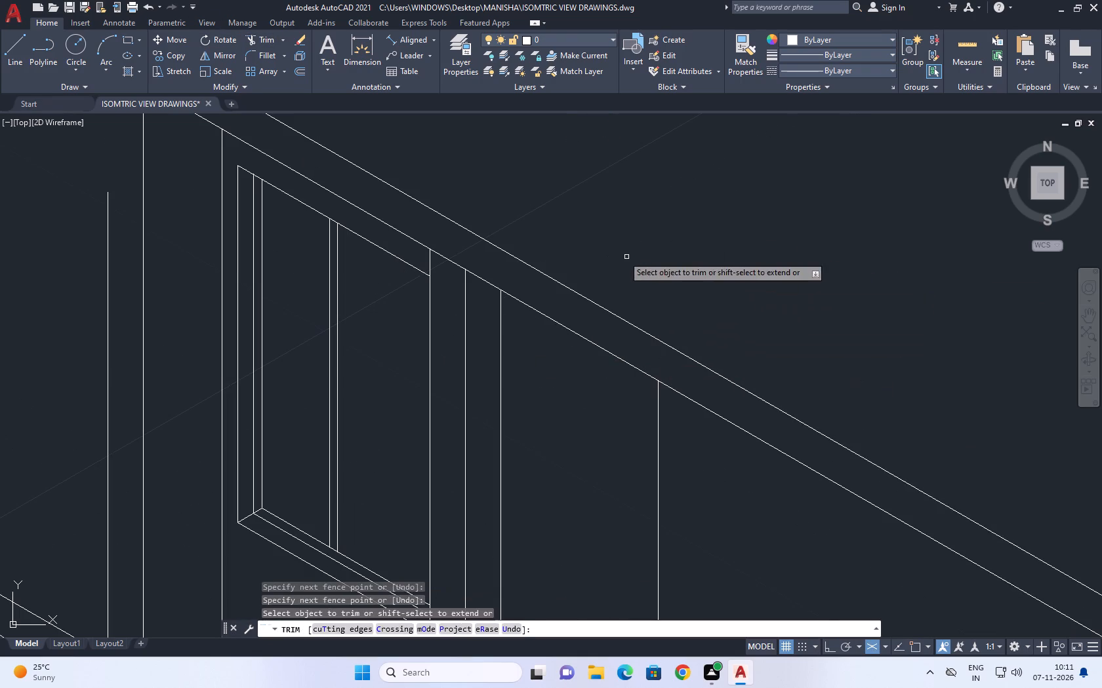
pyautogui.rightClick(679, 251)
pyautogui.click(750, 278)
# Draw a line at 30° from the foot of the bay's outermost vertical back past the copied vertical.
pyautogui.moveTo(653, 294); pyautogui.dragTo(601, 287, button='middle')
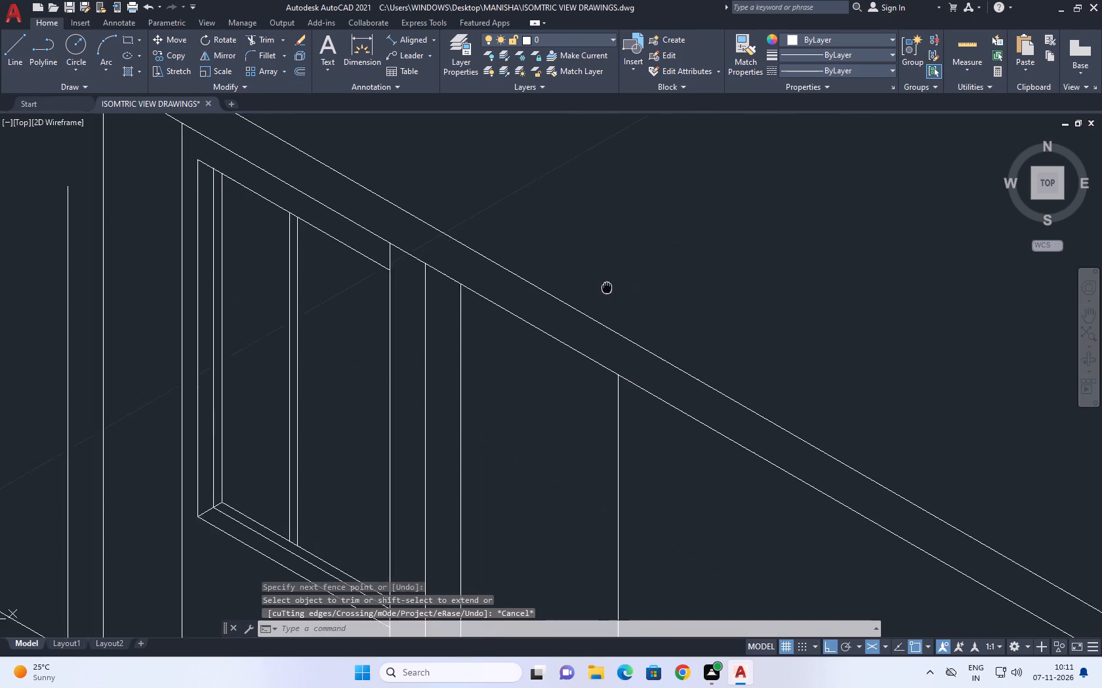
pyautogui.moveTo(601, 287); pyautogui.dragTo(578, 284, button='middle')
pyautogui.scroll(-3, 594, 294)
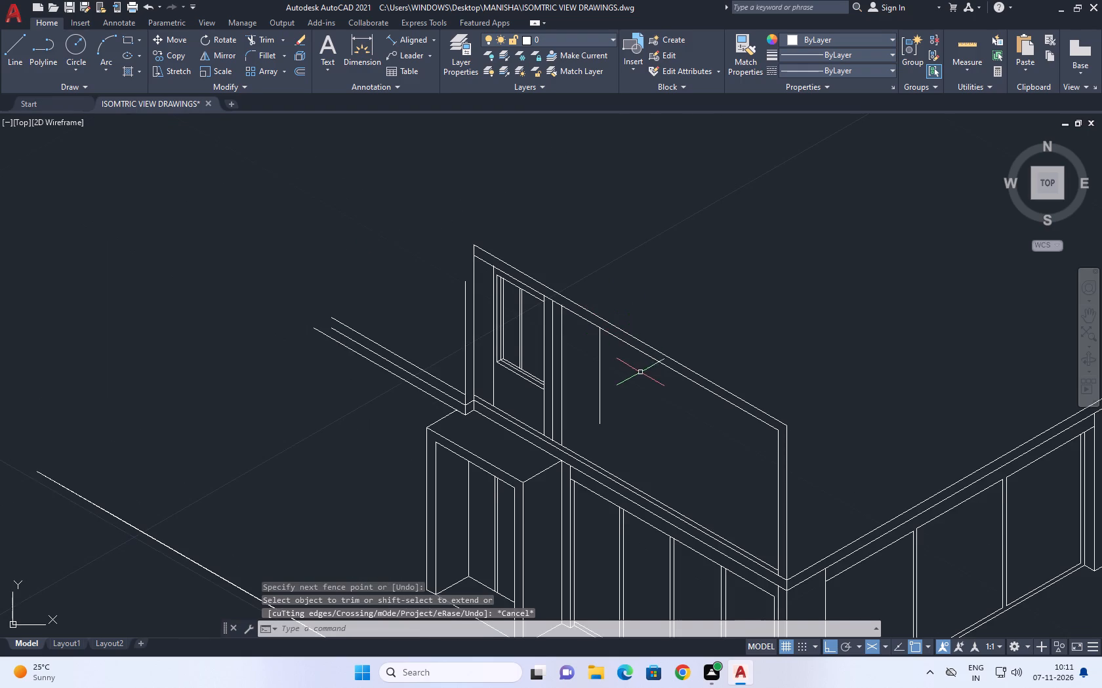
pyautogui.moveTo(641, 387); pyautogui.dragTo(645, 400, button='middle')
pyautogui.scroll(3, 535, 301)
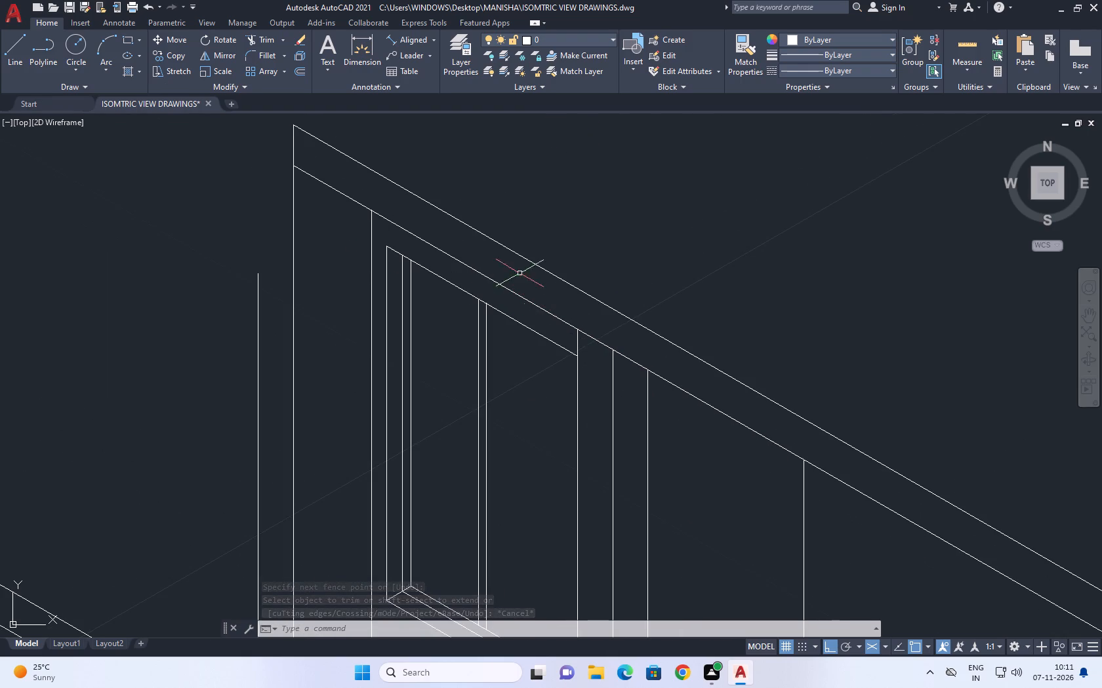
pyautogui.click(21, 60)
pyautogui.scroll(-3, 613, 362)
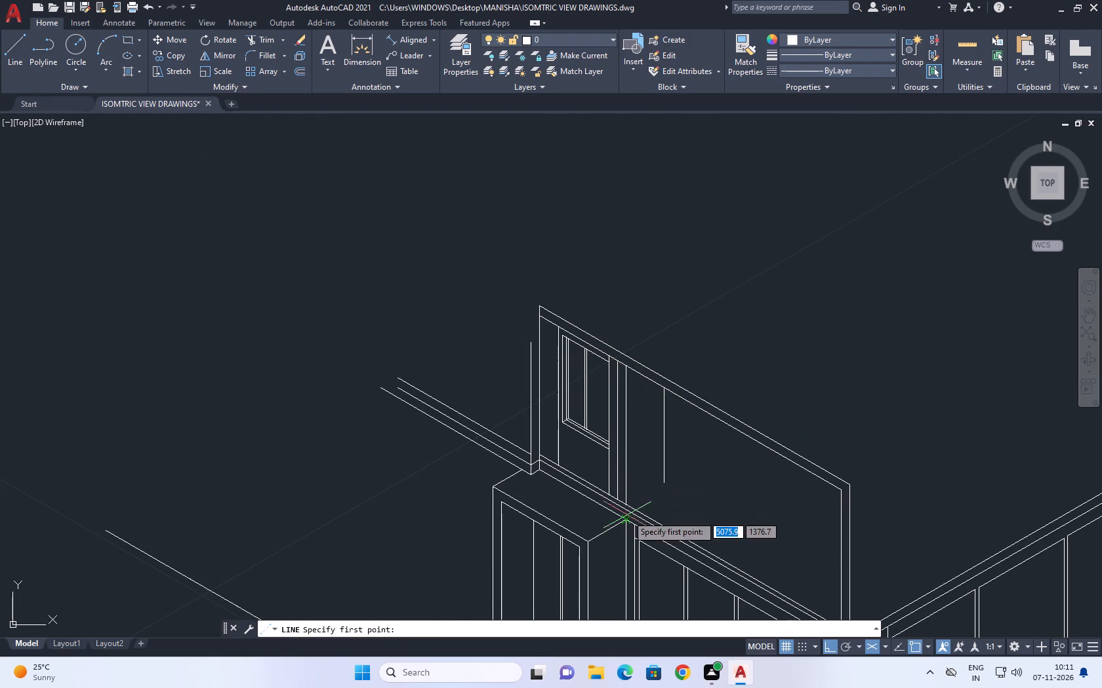
pyautogui.scroll(3, 627, 515)
pyautogui.click(616, 477)
pyautogui.click(843, 347)
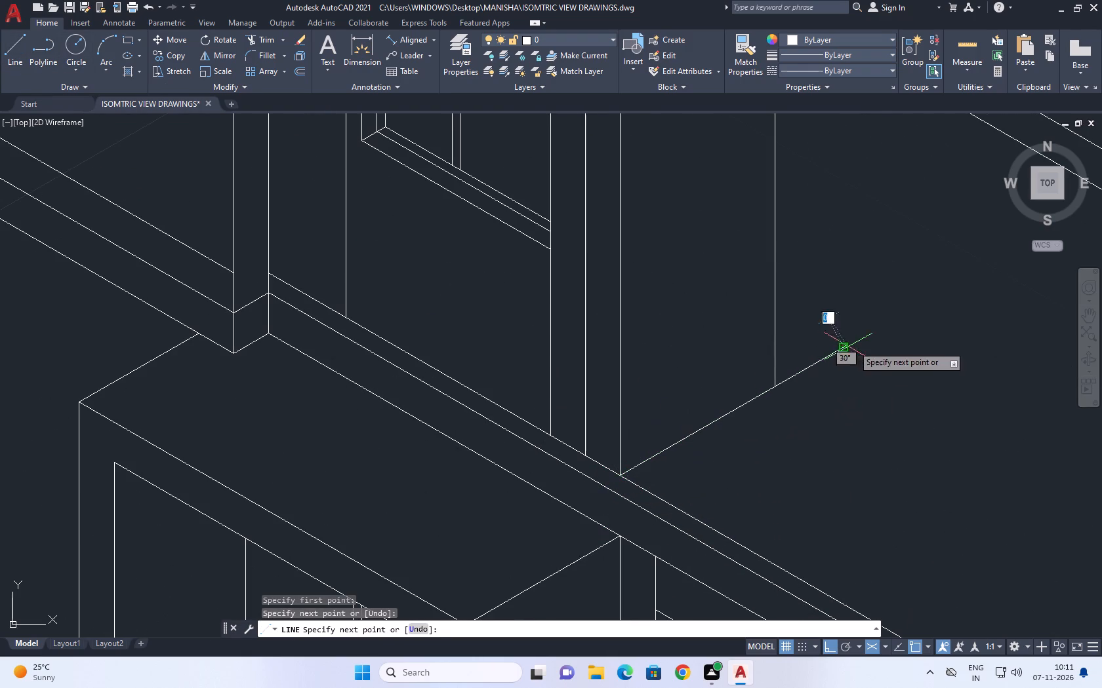
pyautogui.rightClick(870, 303)
pyautogui.click(914, 325)
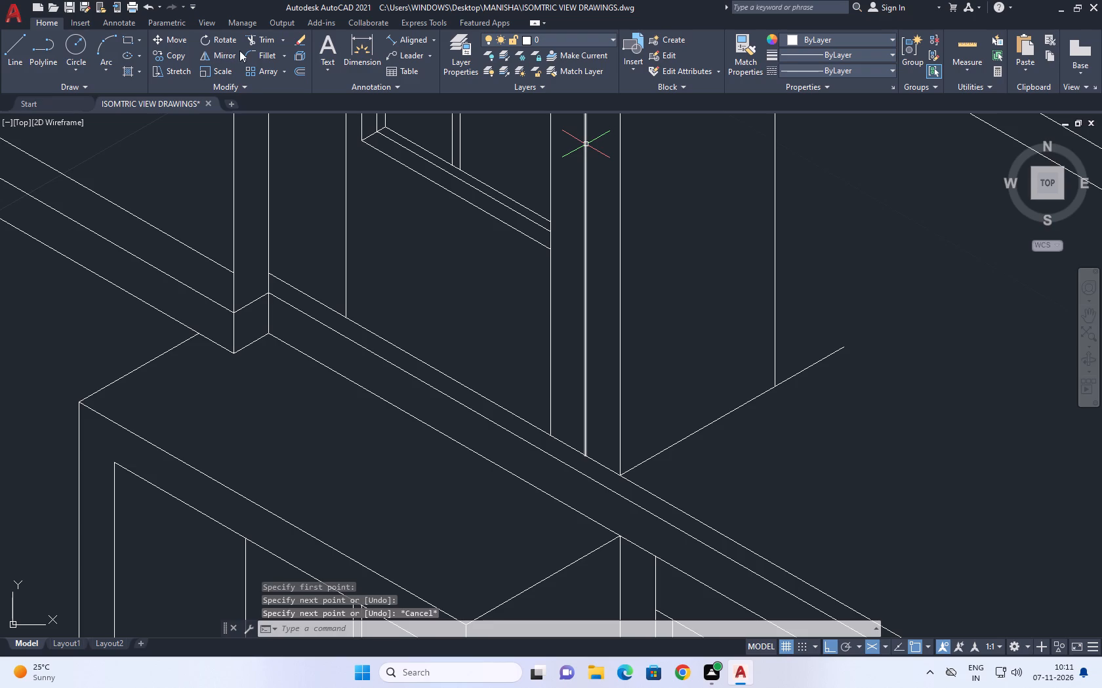
# Fillet the 30° base line and the copied vertical into a clean corner at the back of the recess.
pyautogui.click(253, 52)
pyautogui.click(760, 397)
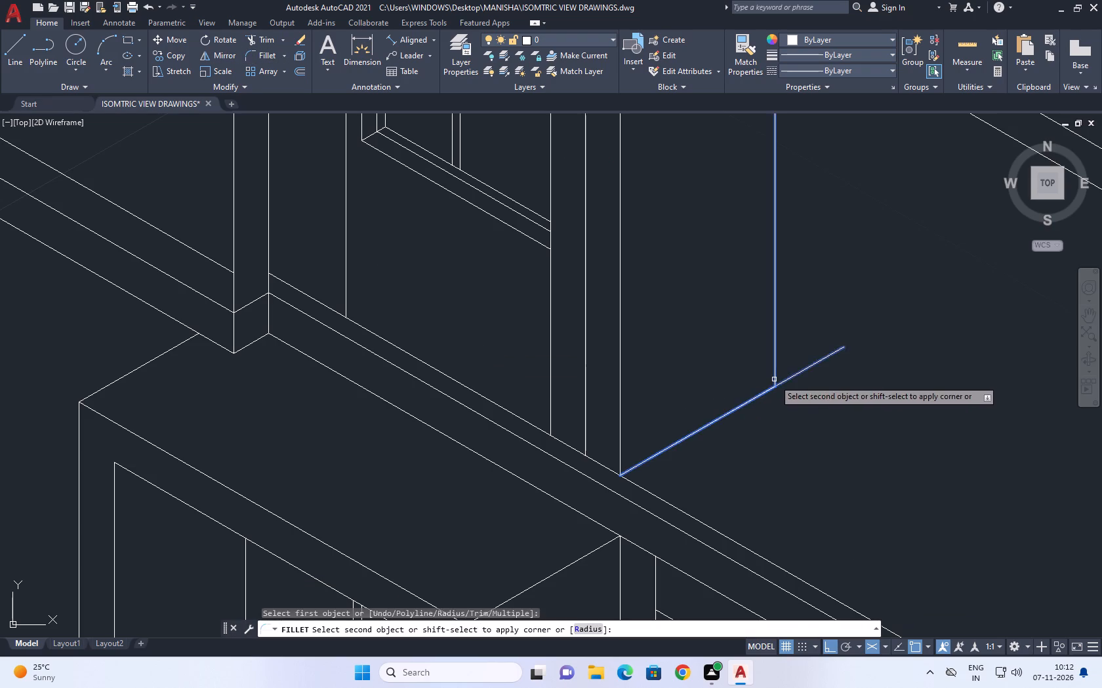
pyautogui.click(775, 377)
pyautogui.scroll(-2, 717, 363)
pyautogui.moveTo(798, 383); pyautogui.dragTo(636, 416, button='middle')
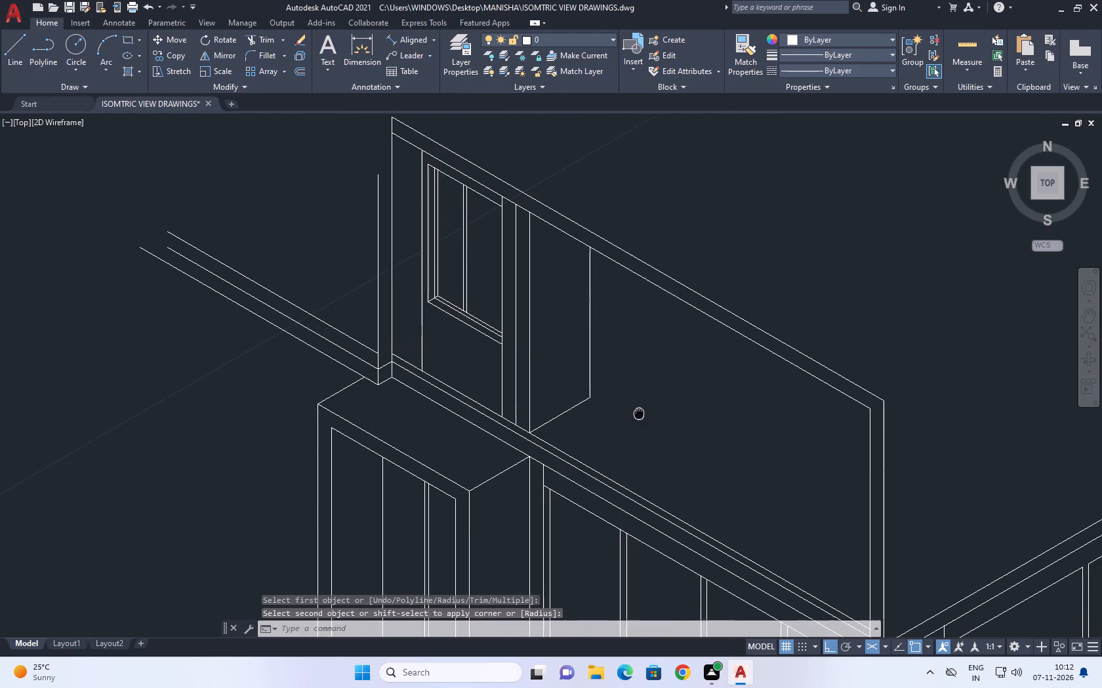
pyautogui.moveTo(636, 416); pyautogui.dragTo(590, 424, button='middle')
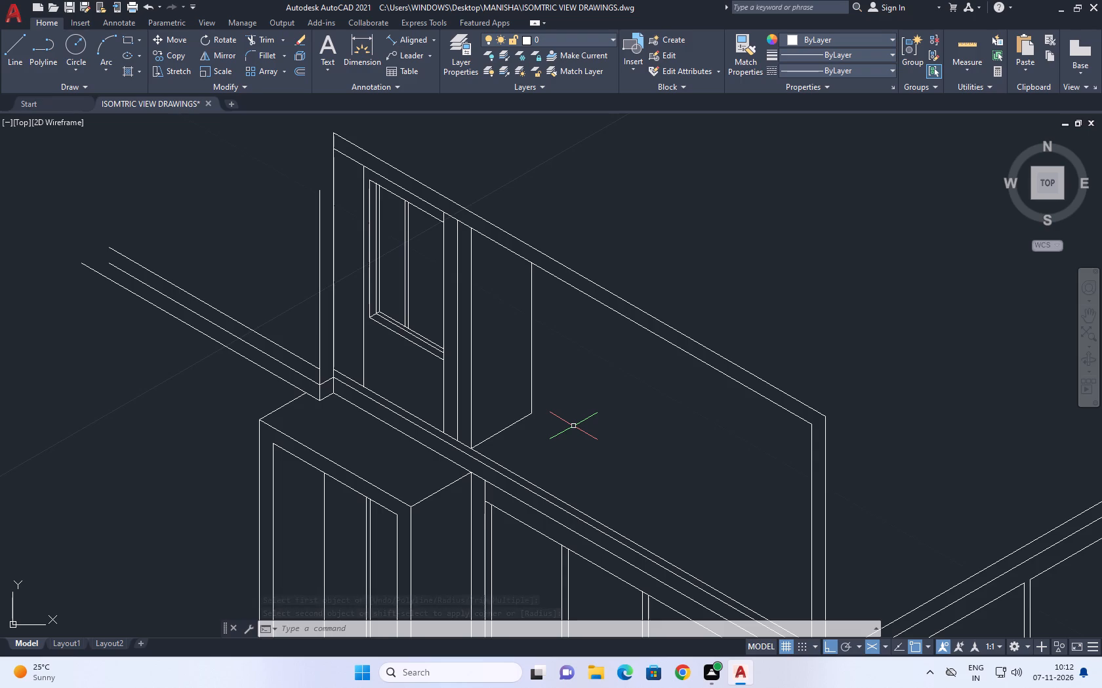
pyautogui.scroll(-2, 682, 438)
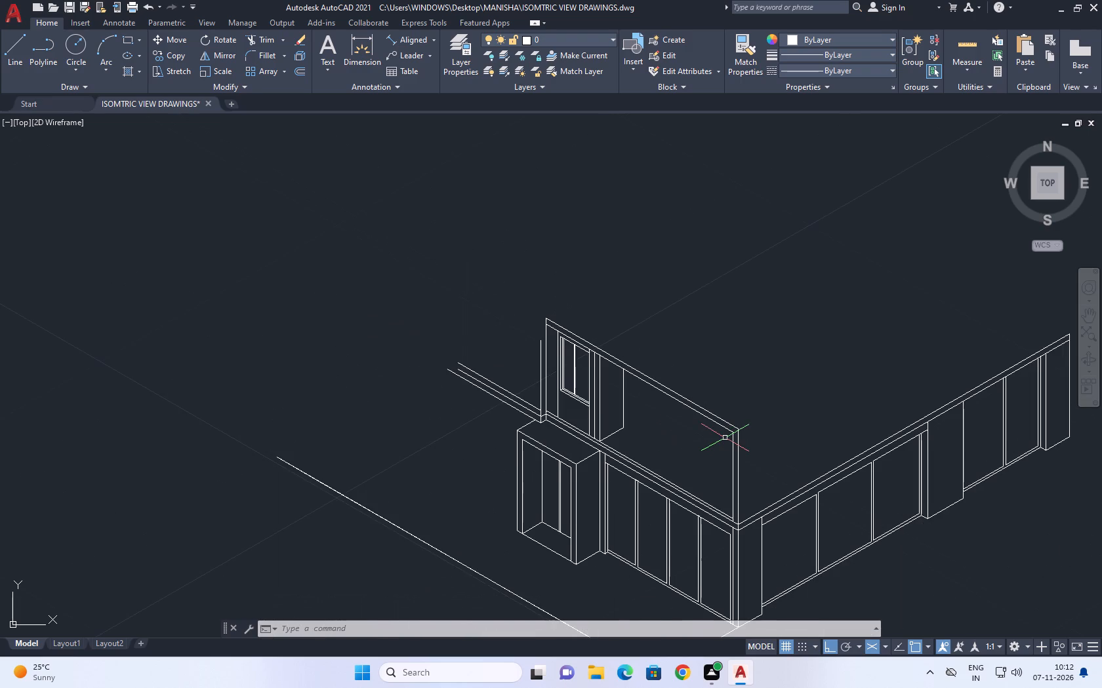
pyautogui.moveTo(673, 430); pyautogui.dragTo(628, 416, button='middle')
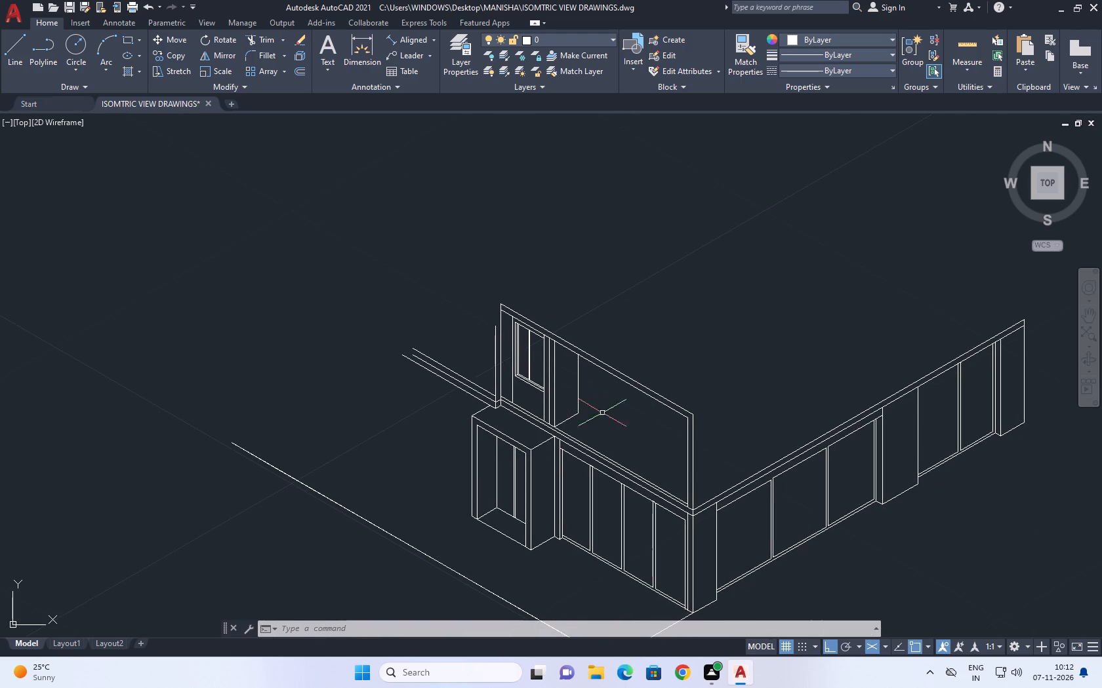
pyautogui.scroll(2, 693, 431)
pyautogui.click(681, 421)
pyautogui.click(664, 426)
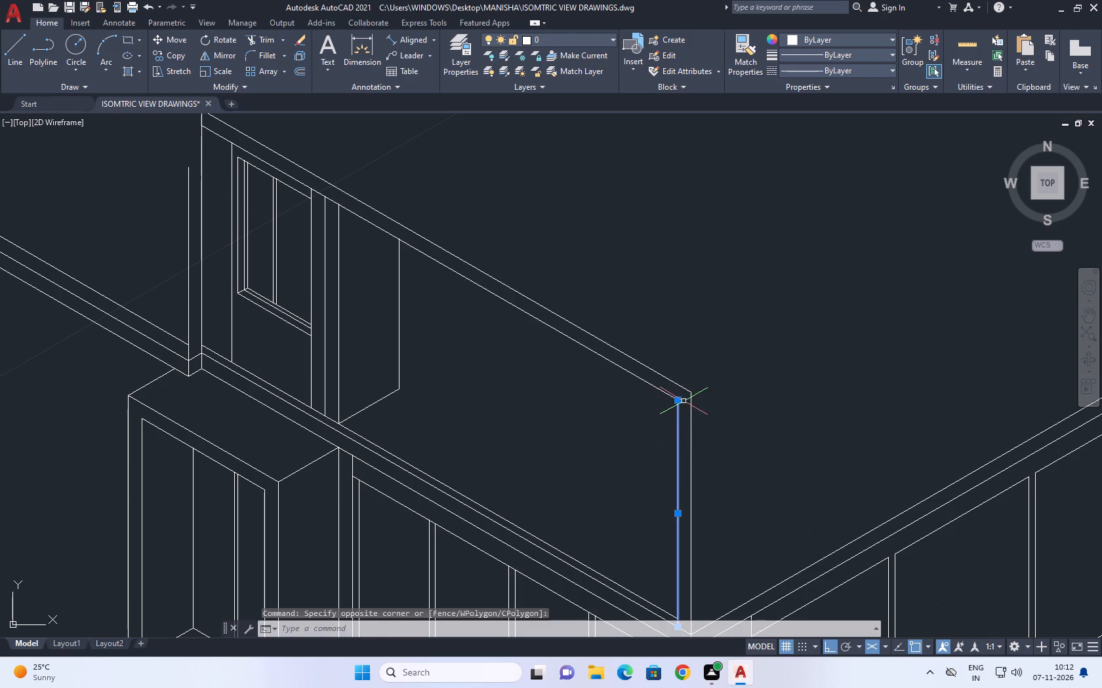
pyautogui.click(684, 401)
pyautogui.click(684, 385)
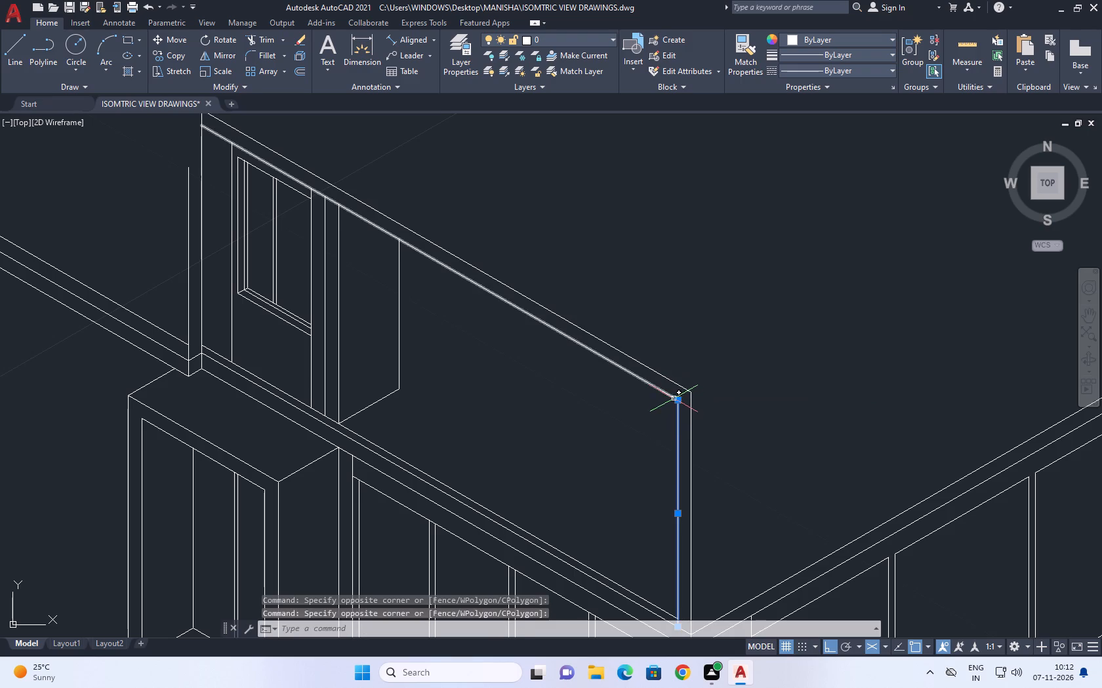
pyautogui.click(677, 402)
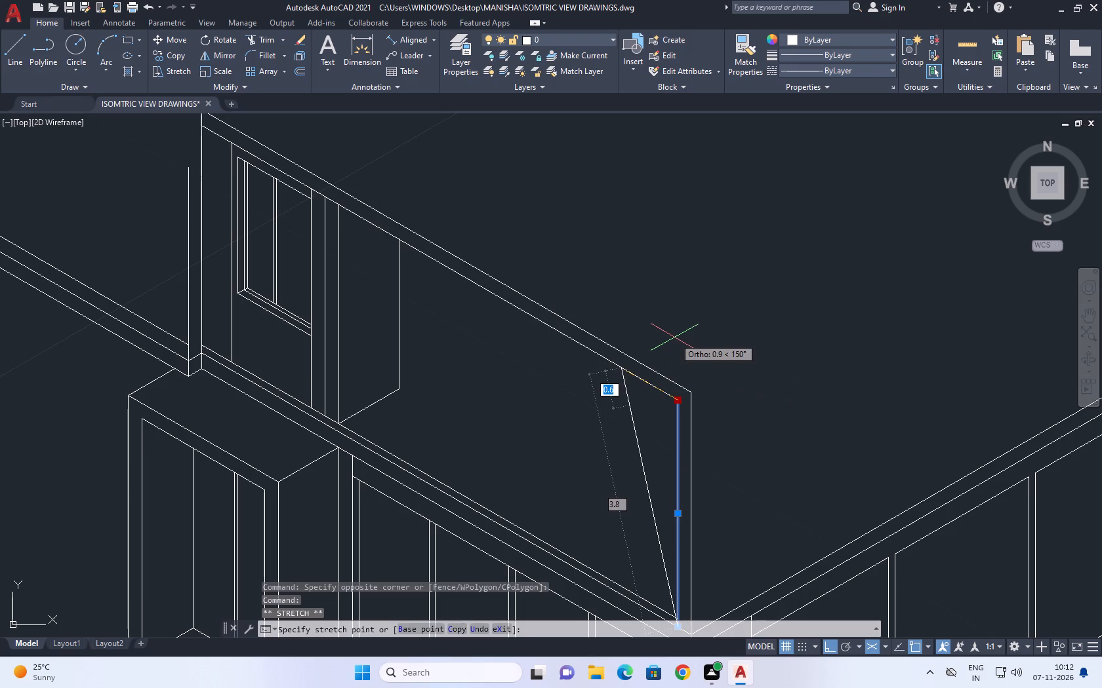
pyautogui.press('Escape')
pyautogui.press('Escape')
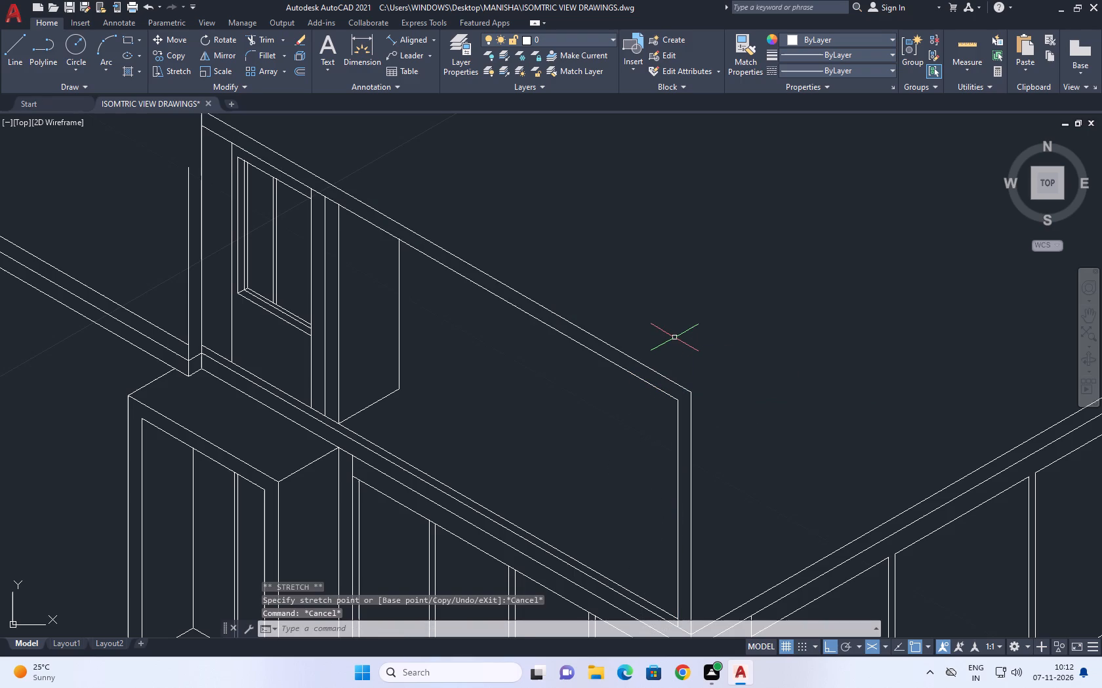
# Extend the inner vertical at the long panel's far end up to the wall's top edge.
pyautogui.write('EX')
pyautogui.press('space')
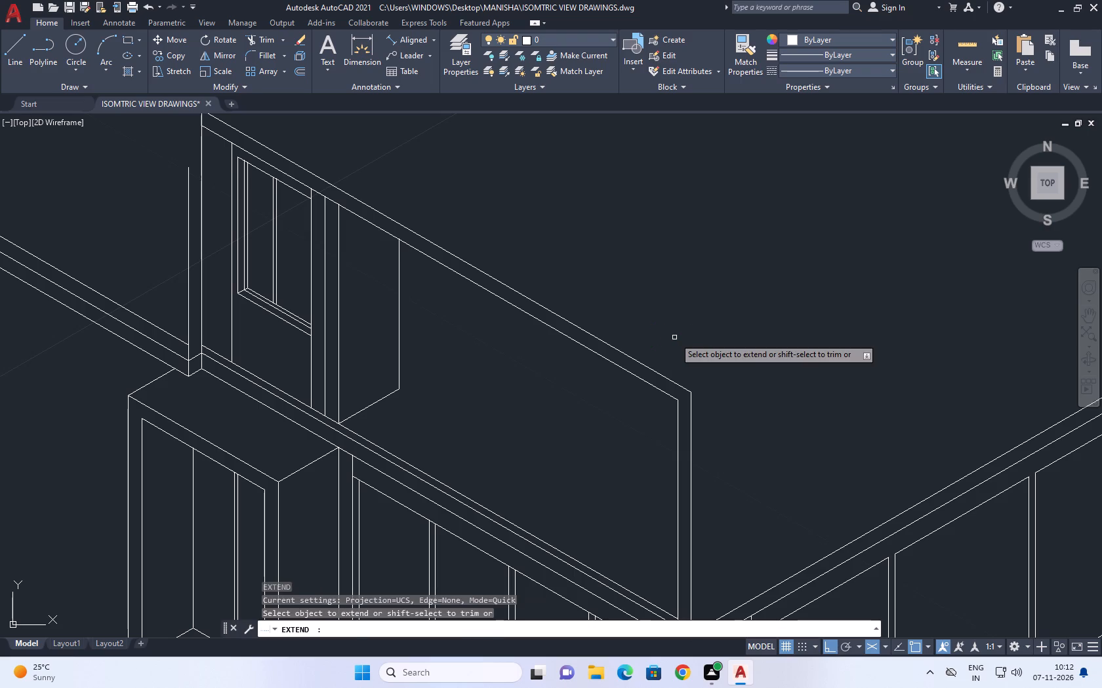
pyautogui.click(661, 413)
pyautogui.click(687, 422)
pyautogui.rightClick(737, 381)
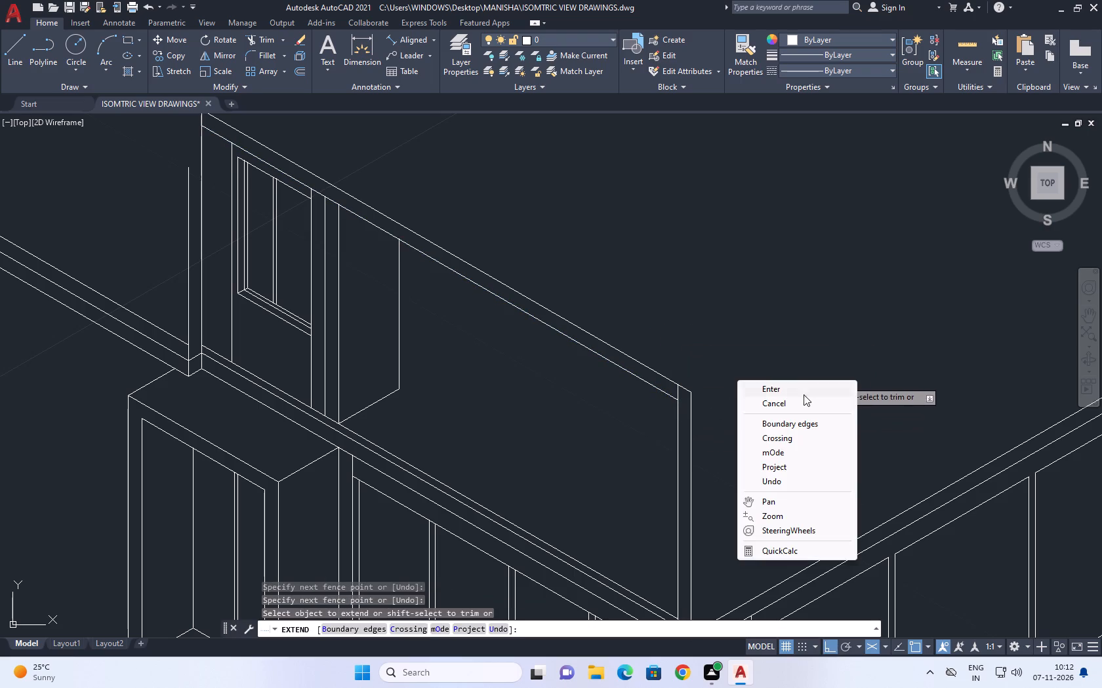
pyautogui.click(806, 401)
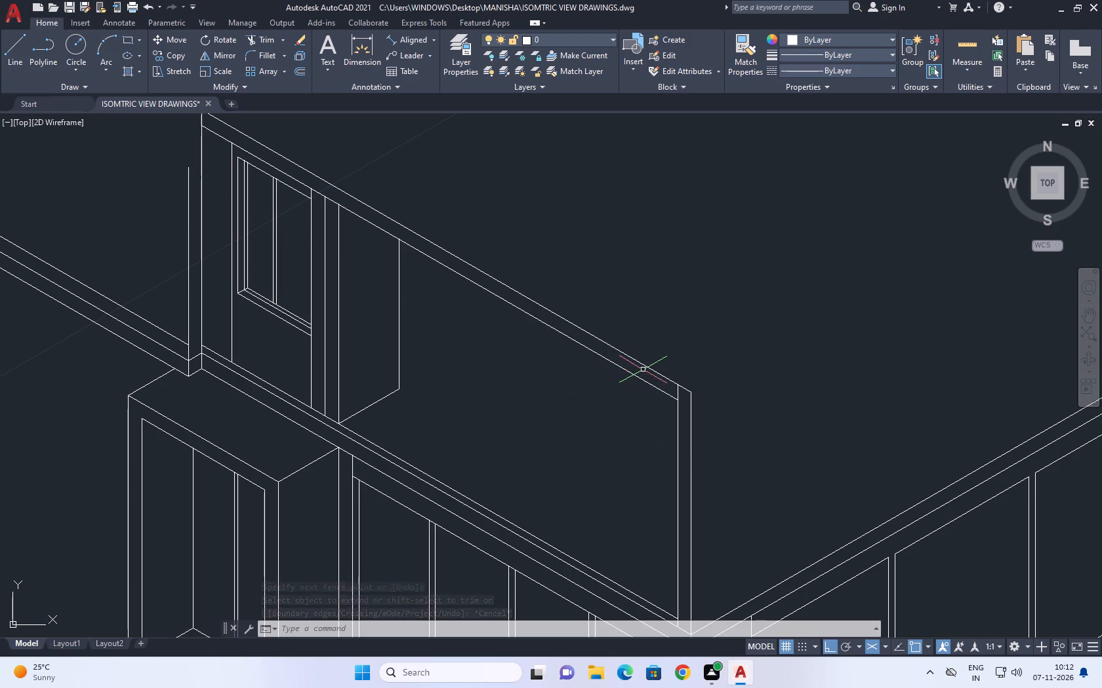
# Draw a polyline along the top band's lower line from the recessed vertical to the inner vertical at the far end.
pyautogui.click(31, 49)
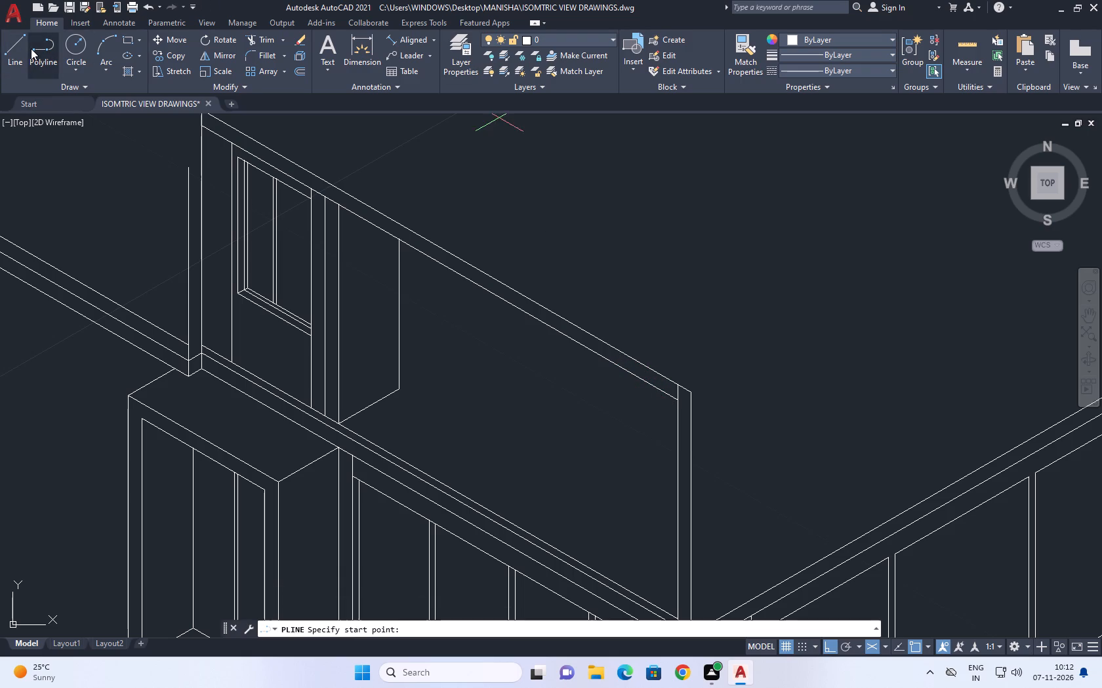
pyautogui.click(396, 242)
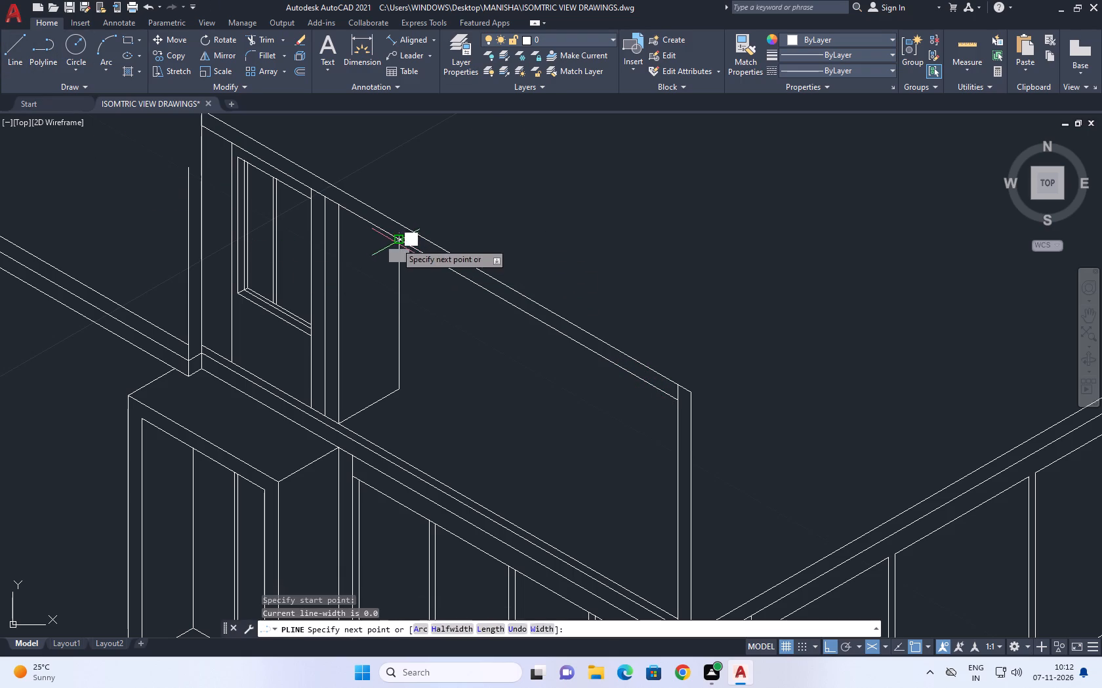
pyautogui.click(678, 399)
pyautogui.rightClick(666, 286)
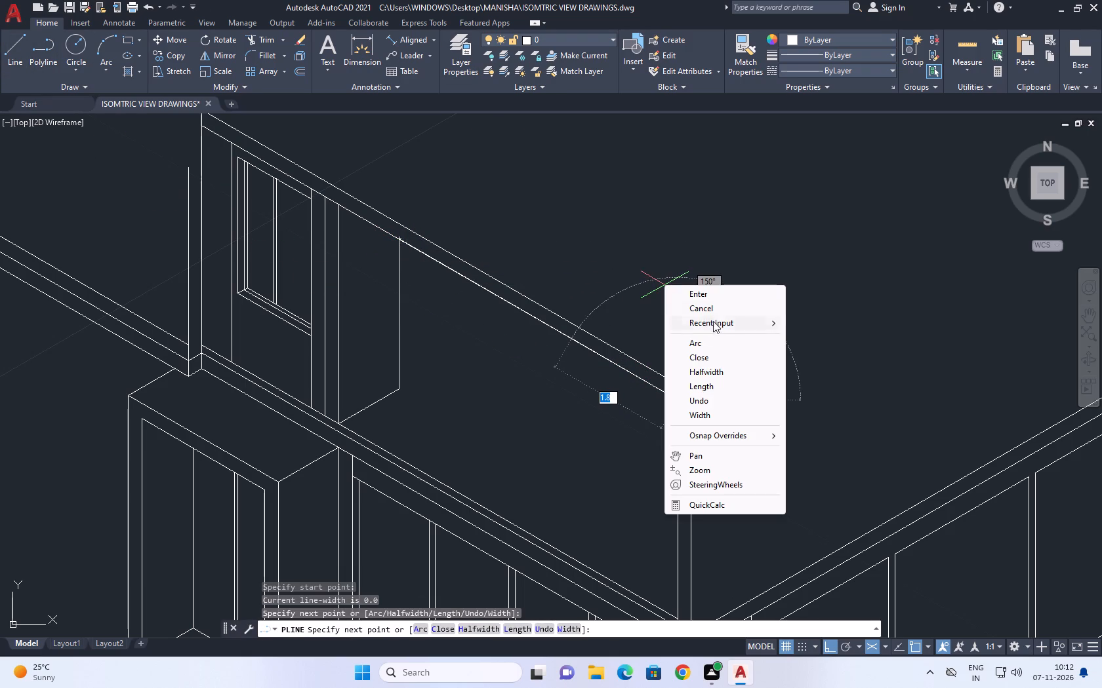
pyautogui.click(709, 315)
# Divide the new polyline above the long wall panel into 4 equal segments.
pyautogui.click(588, 346)
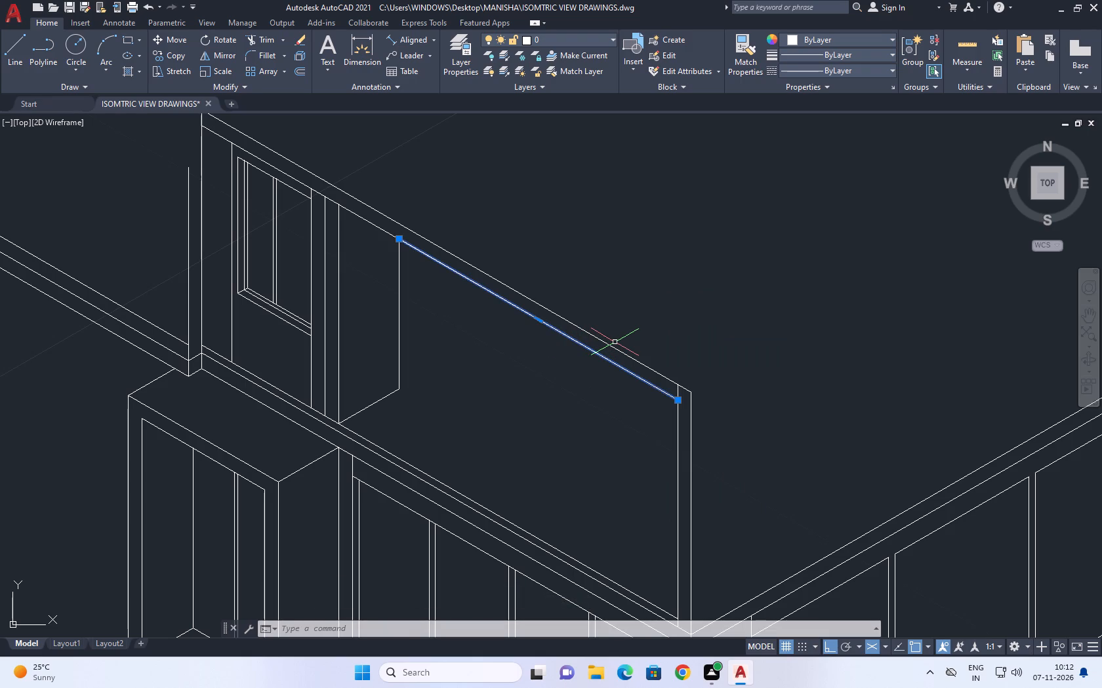
pyautogui.write('DIV 4')
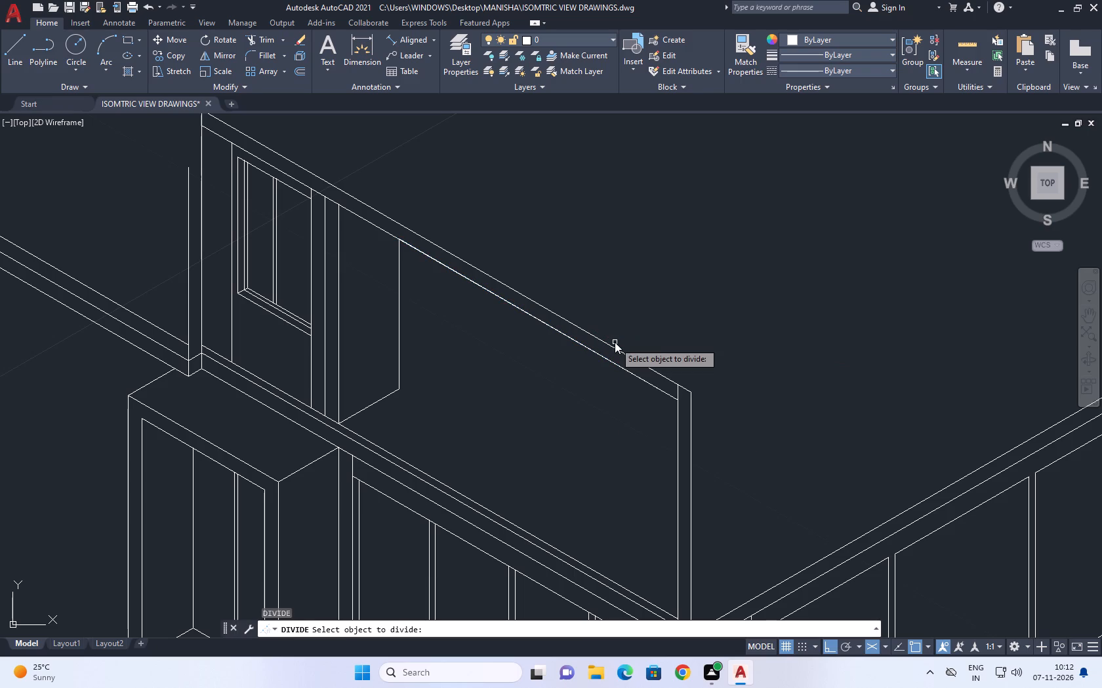
pyautogui.press('space')
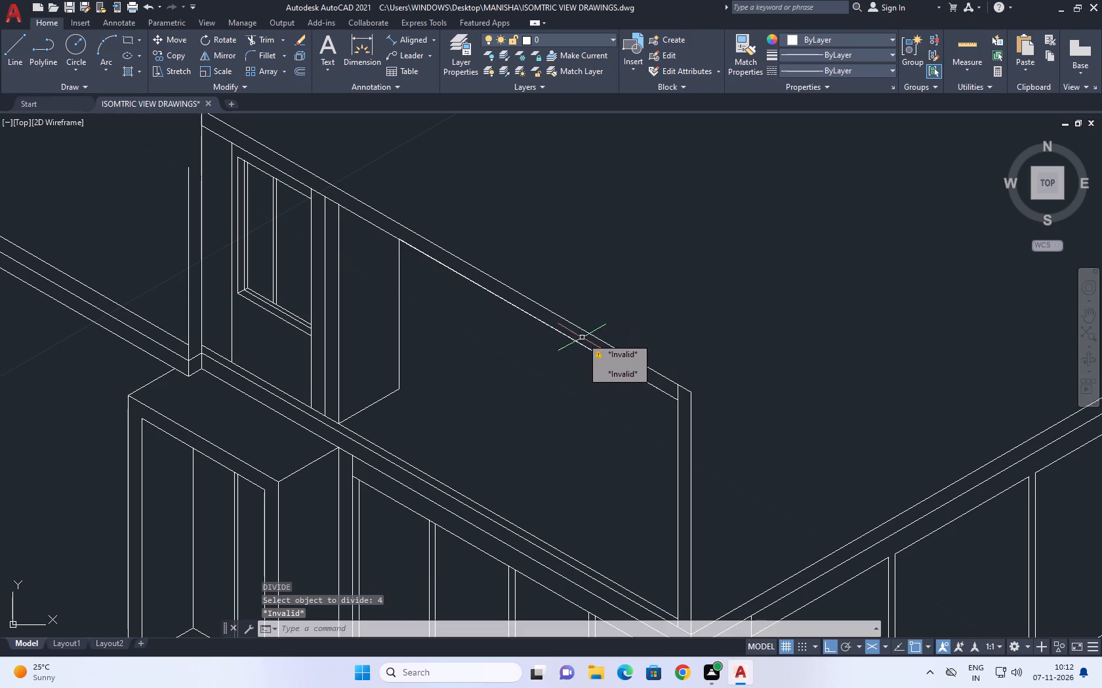
pyautogui.click(586, 349)
pyautogui.rightClick(595, 358)
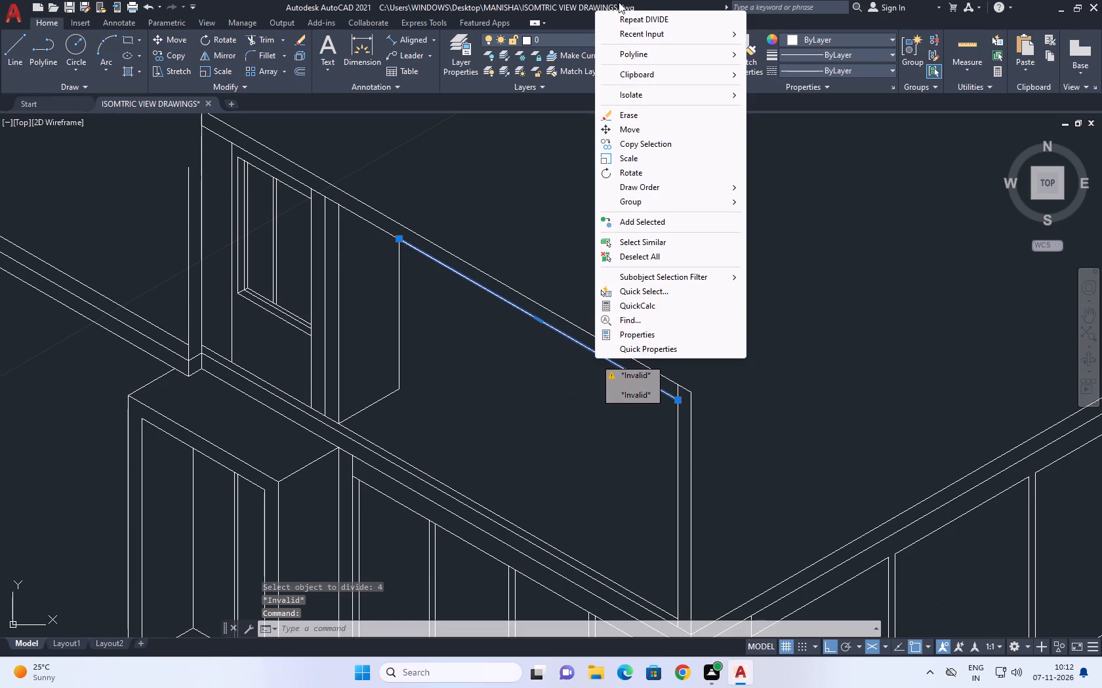
pyautogui.click(638, 19)
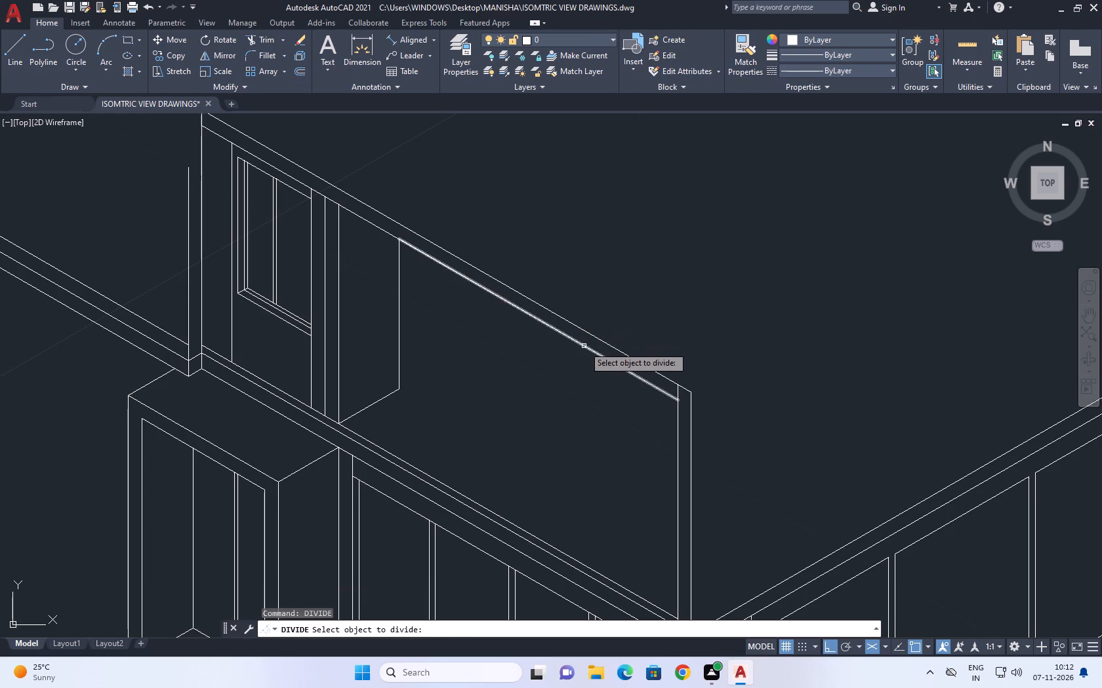
pyautogui.click(585, 349)
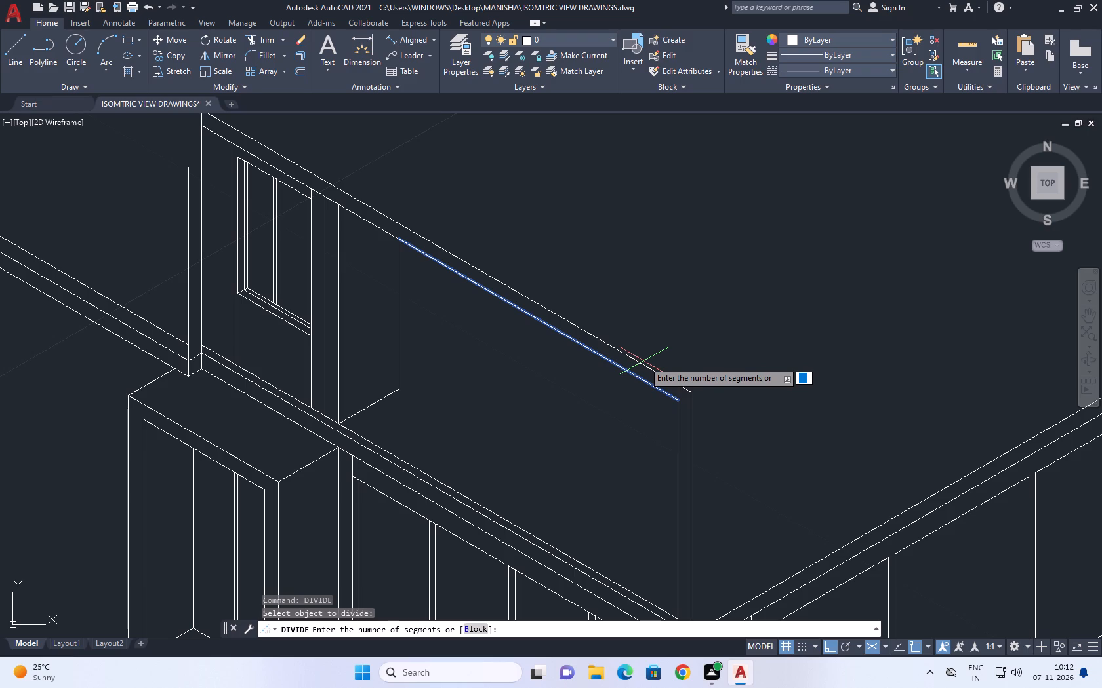
pyautogui.press('4')
pyautogui.press('Return')
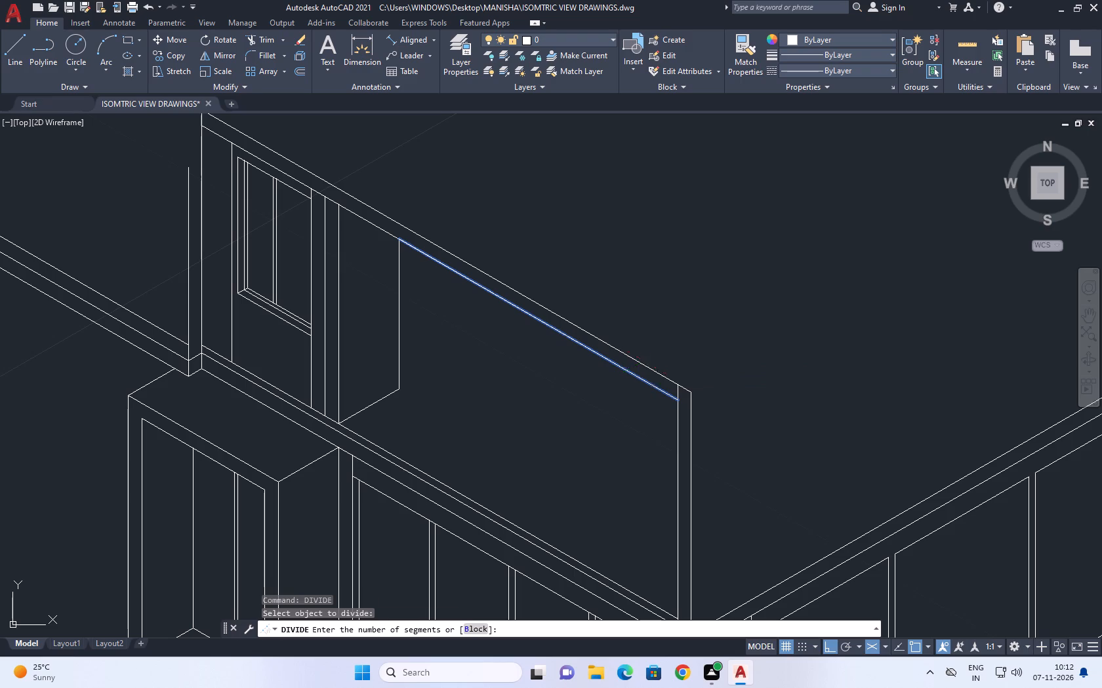
# Draw a vertical line down from the first division point on the long panel's top line, ending above the floor band.
pyautogui.moveTo(20, 58); pyautogui.dragTo(19, 64)
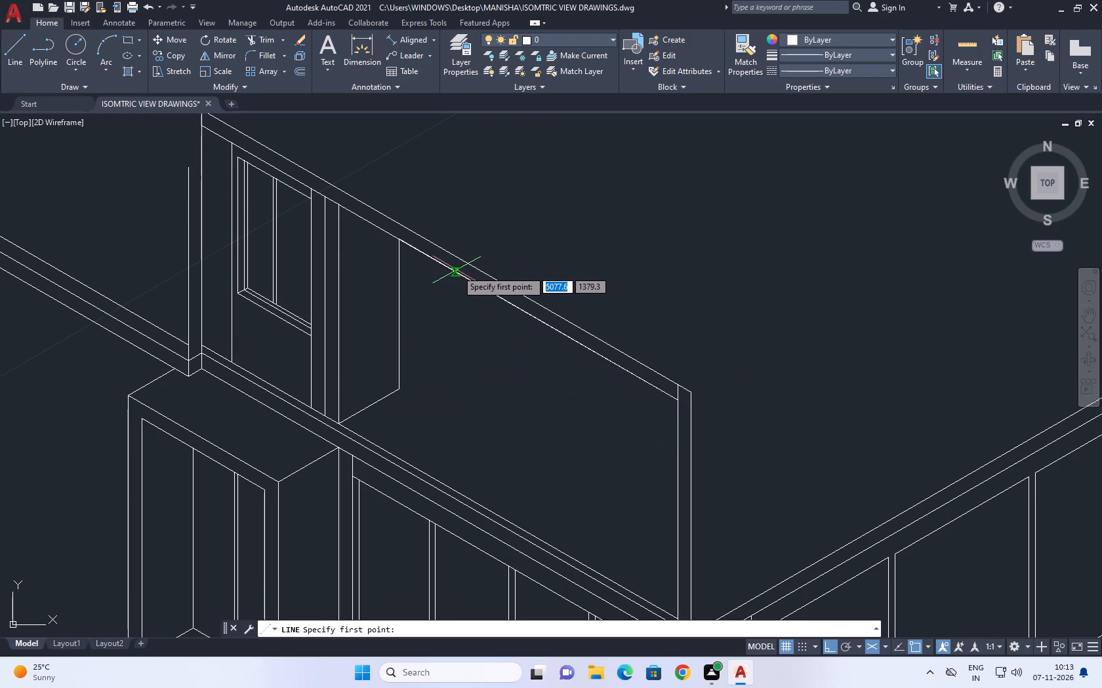
pyautogui.click(470, 282)
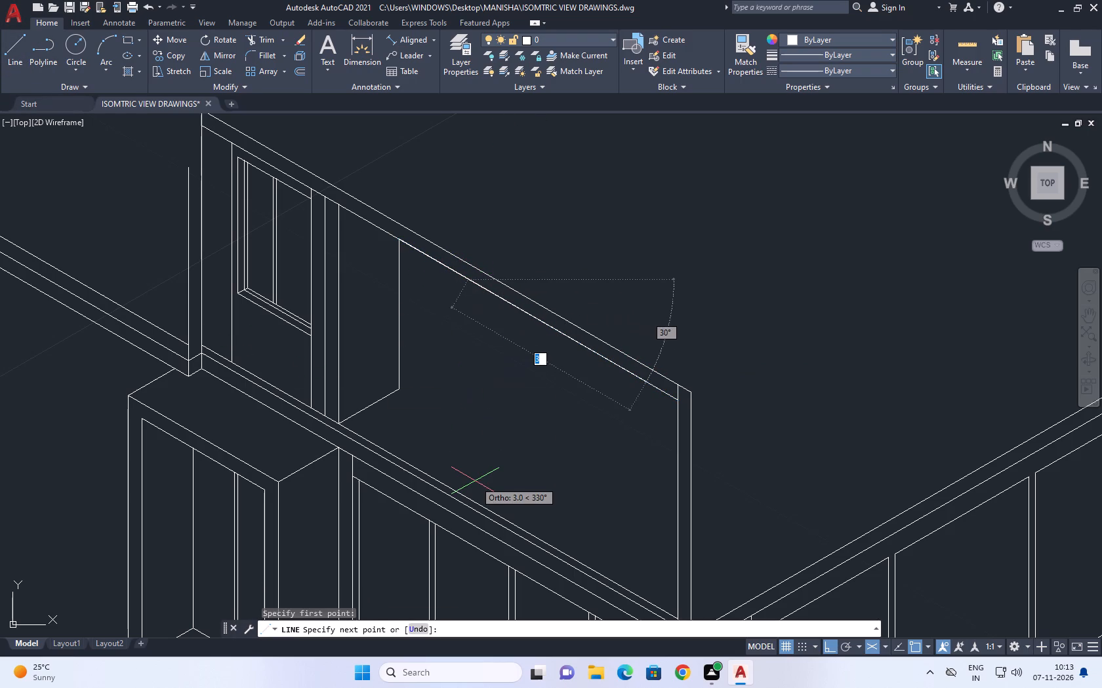
pyautogui.press('F5')
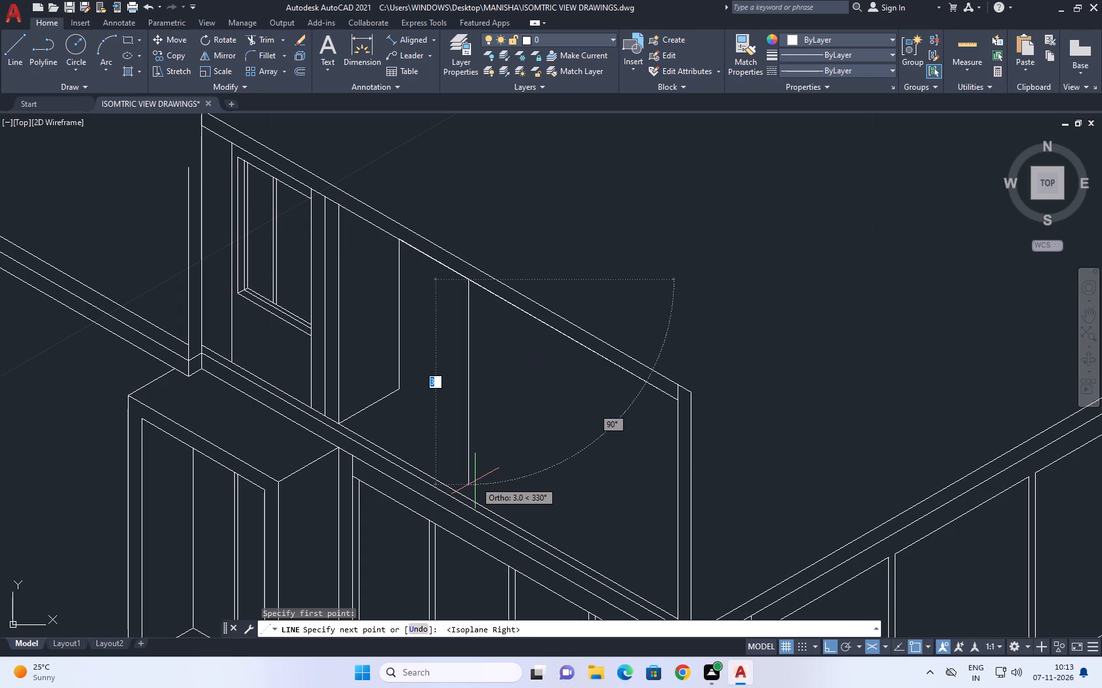
pyautogui.scroll(2, 472, 484)
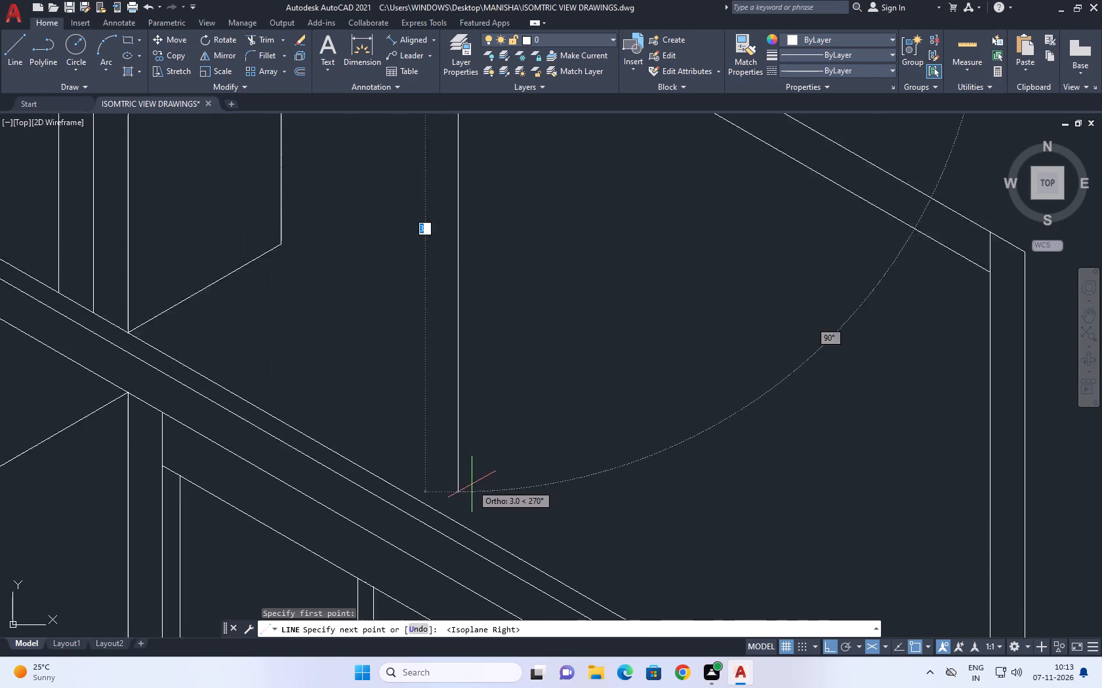
pyautogui.scroll(1, 471, 484)
pyautogui.click(455, 422)
pyautogui.rightClick(510, 400)
pyautogui.click(544, 417)
# Draw a vertical line down from the panel's middle division point, ending above the floor band.
pyautogui.scroll(-2, 522, 398)
pyautogui.moveTo(598, 349); pyautogui.dragTo(573, 363, button='middle')
pyautogui.moveTo(591, 360); pyautogui.dragTo(601, 364, button='right')
pyautogui.click(645, 372)
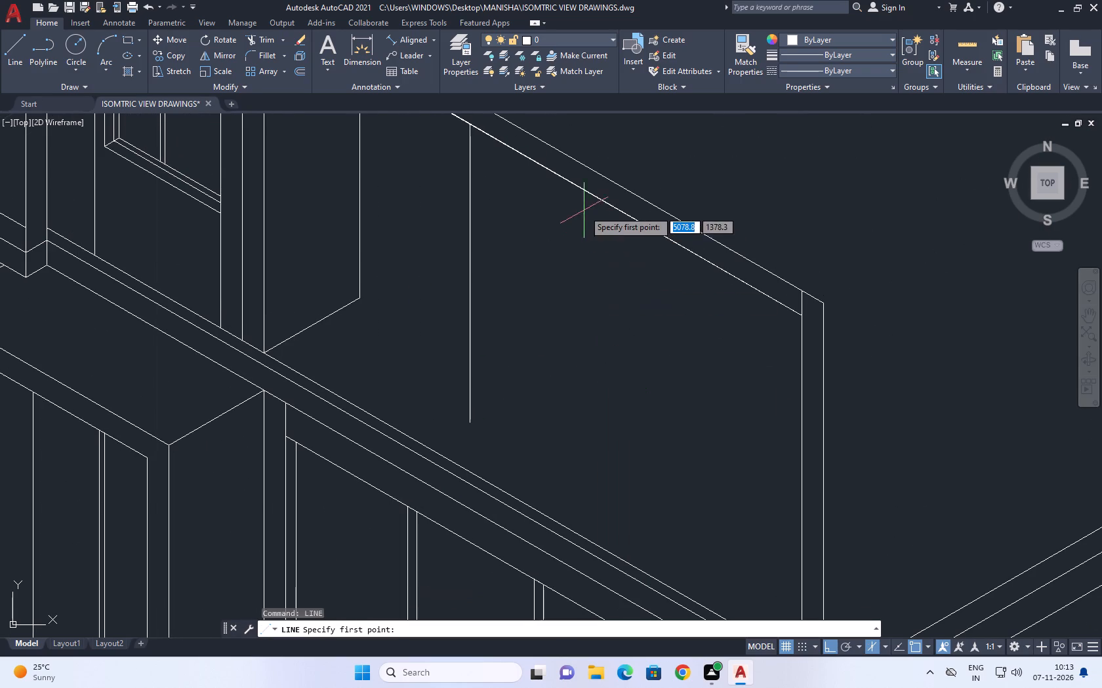
pyautogui.click(584, 187)
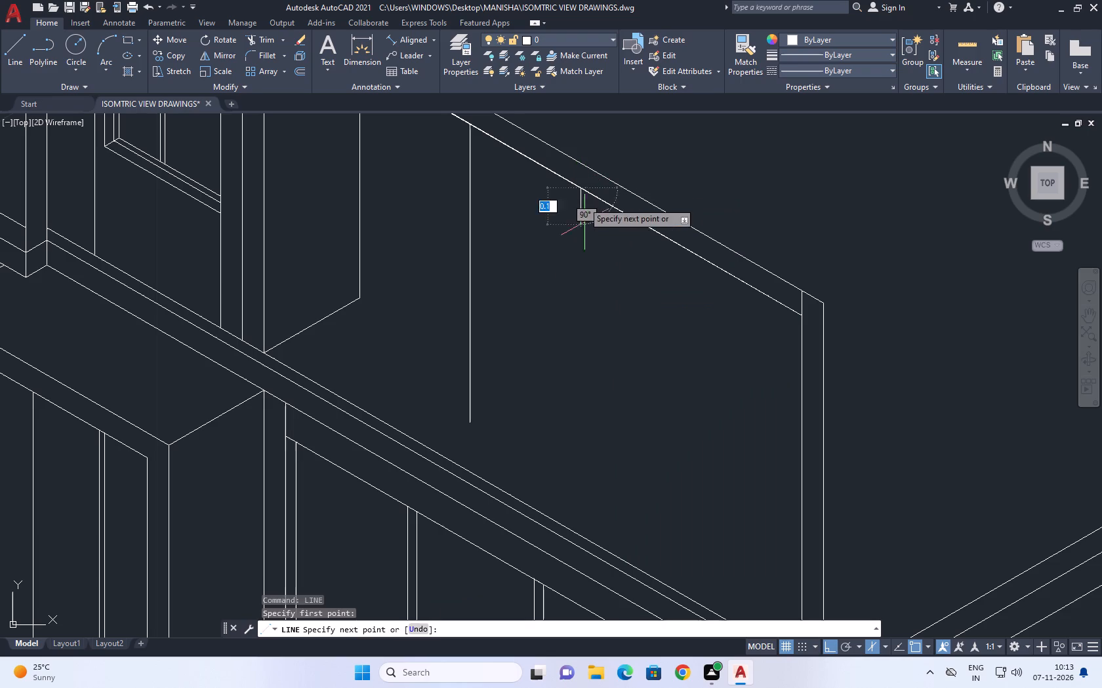
pyautogui.click(611, 501)
pyautogui.rightClick(602, 404)
pyautogui.click(654, 412)
# Draw a vertical line down from the panel's third division point, ending above the floor band.
pyautogui.rightClick(645, 382)
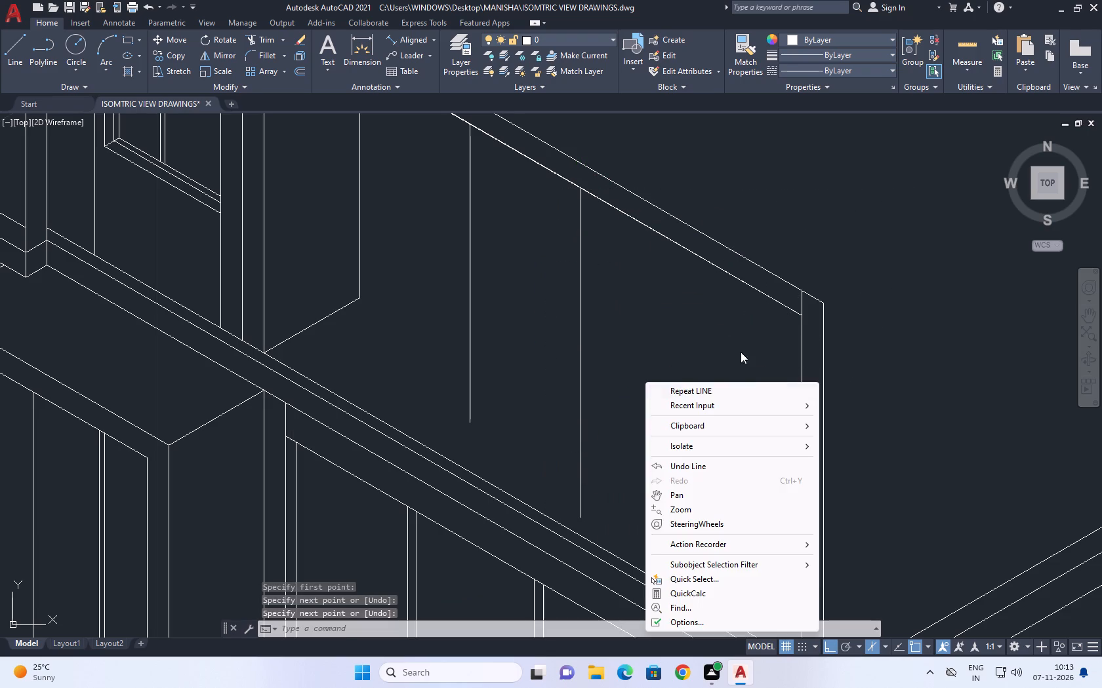
pyautogui.click(720, 389)
pyautogui.rightClick(727, 342)
pyautogui.rightClick(716, 398)
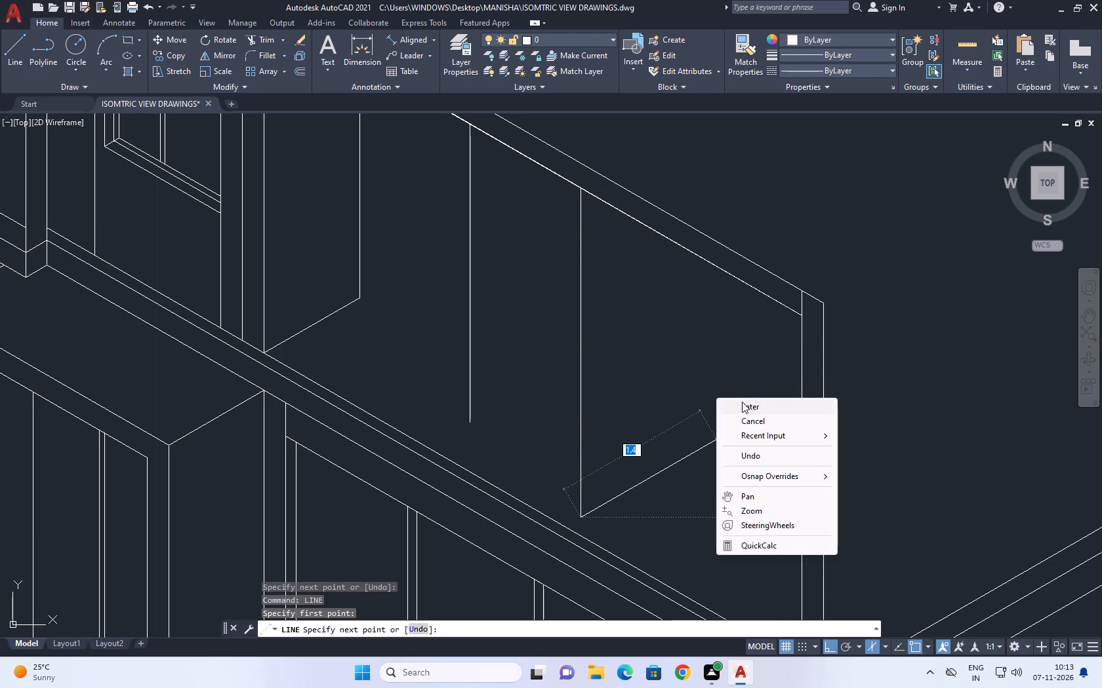
pyautogui.rightClick(744, 407)
pyautogui.rightClick(695, 373)
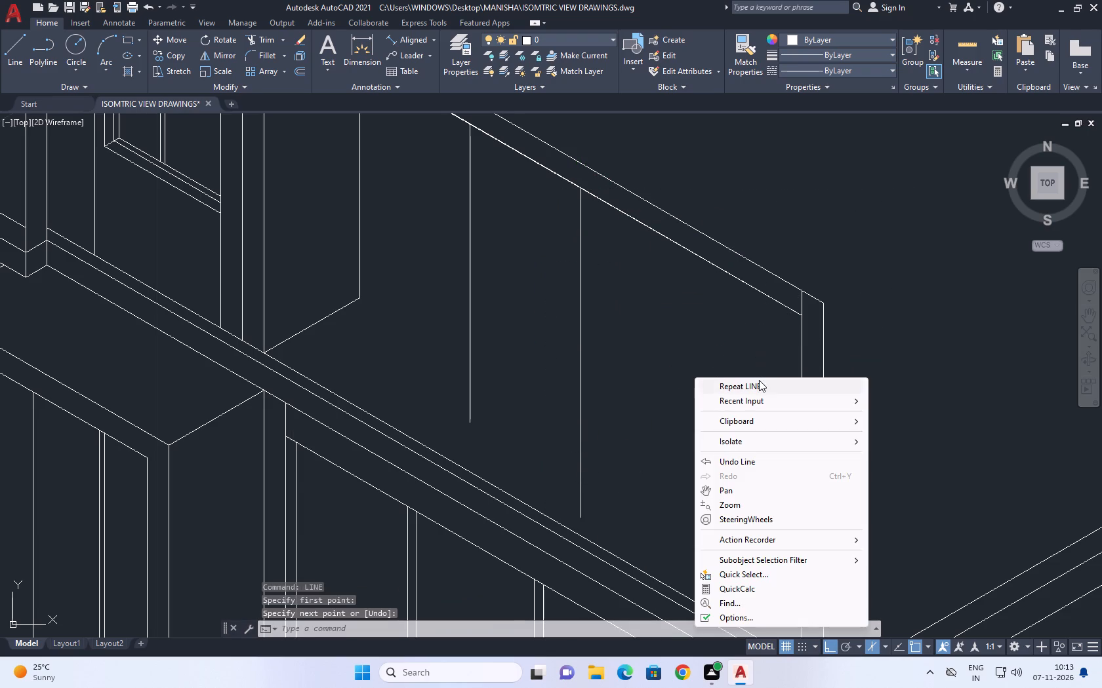
pyautogui.click(758, 387)
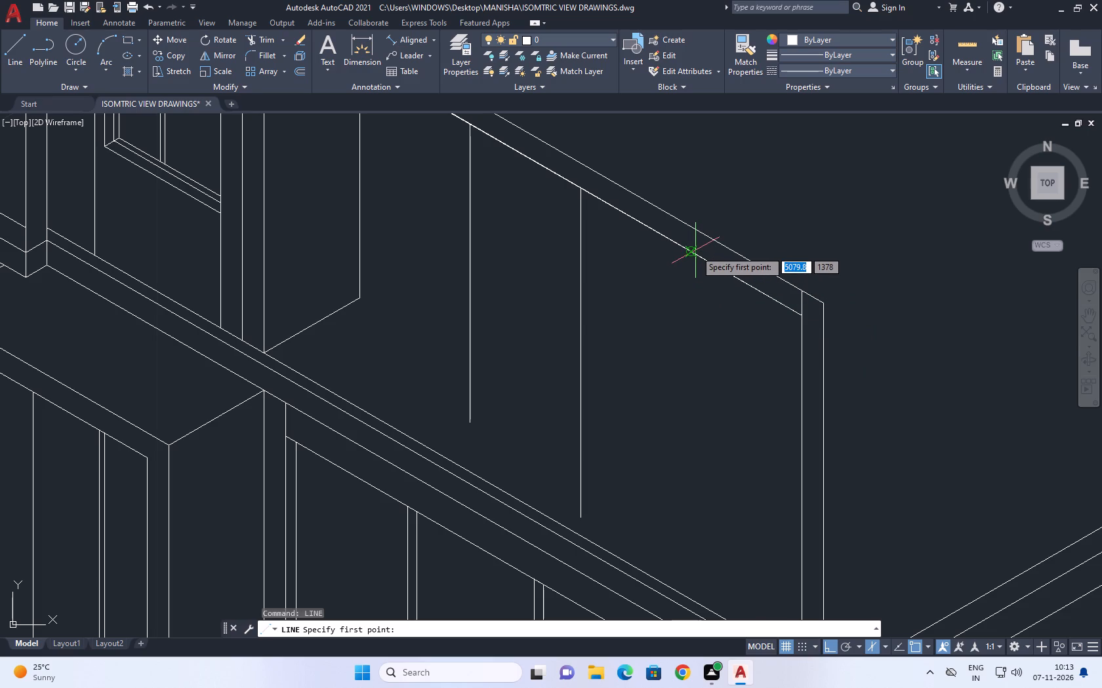
pyautogui.click(691, 251)
pyautogui.moveTo(700, 559); pyautogui.dragTo(699, 565)
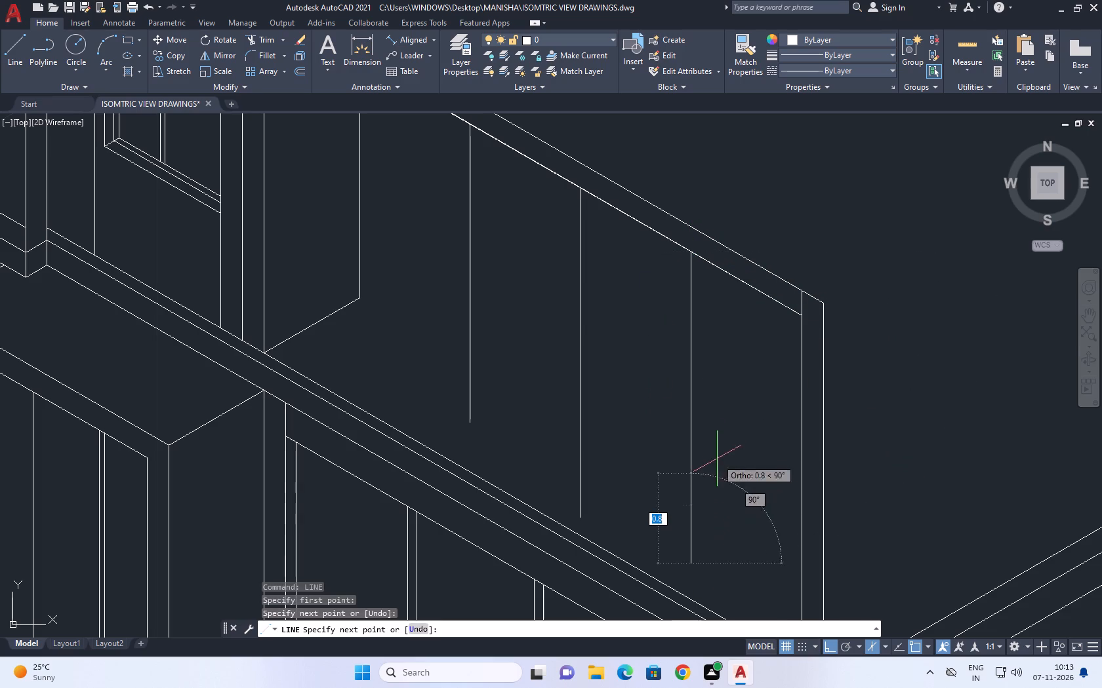
pyautogui.rightClick(717, 454)
pyautogui.click(762, 463)
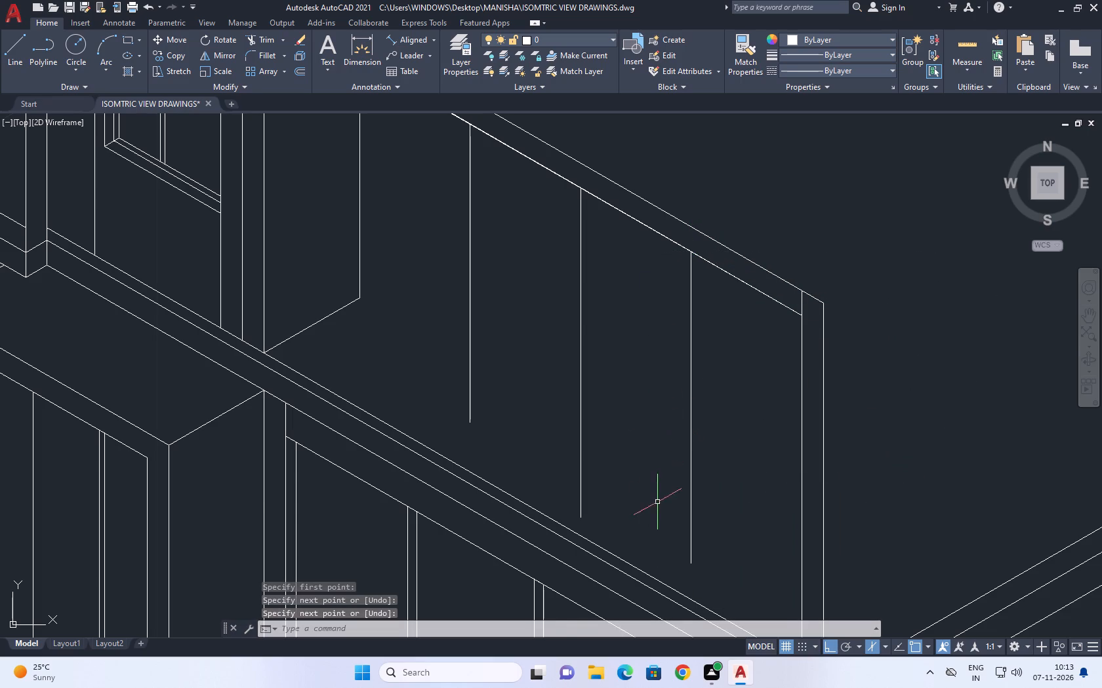
# Delete the divided polyline along the top band above the long wall panel.
pyautogui.moveTo(601, 265); pyautogui.dragTo(603, 379, button='middle')
pyautogui.click(613, 318)
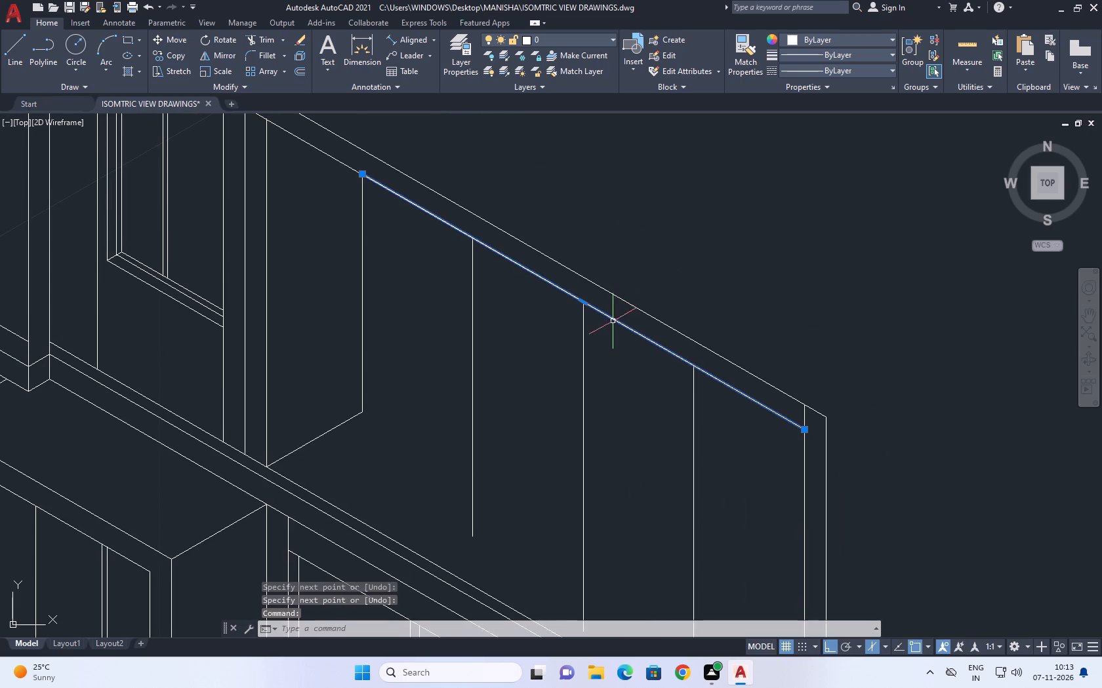
pyautogui.press('Delete')
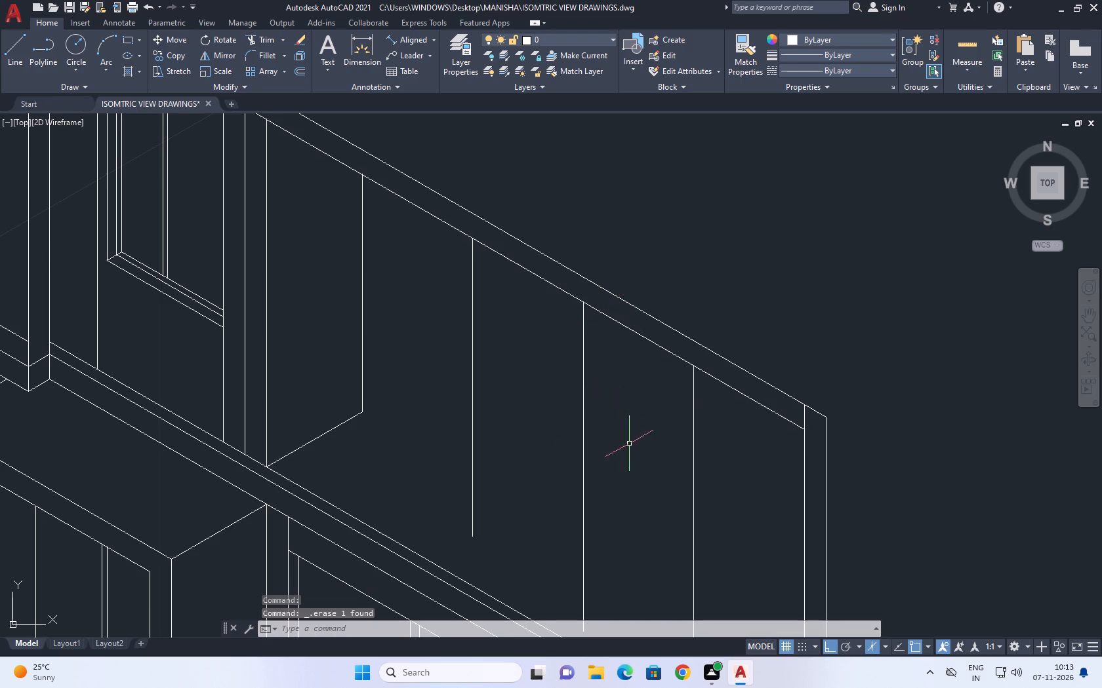
# On the left isoplane, draw a 330° line from the recess's front vertical across the panel dividers, past the inner vertical at the far end.
pyautogui.moveTo(505, 455); pyautogui.dragTo(500, 470, button='middle')
pyautogui.scroll(2, 349, 204)
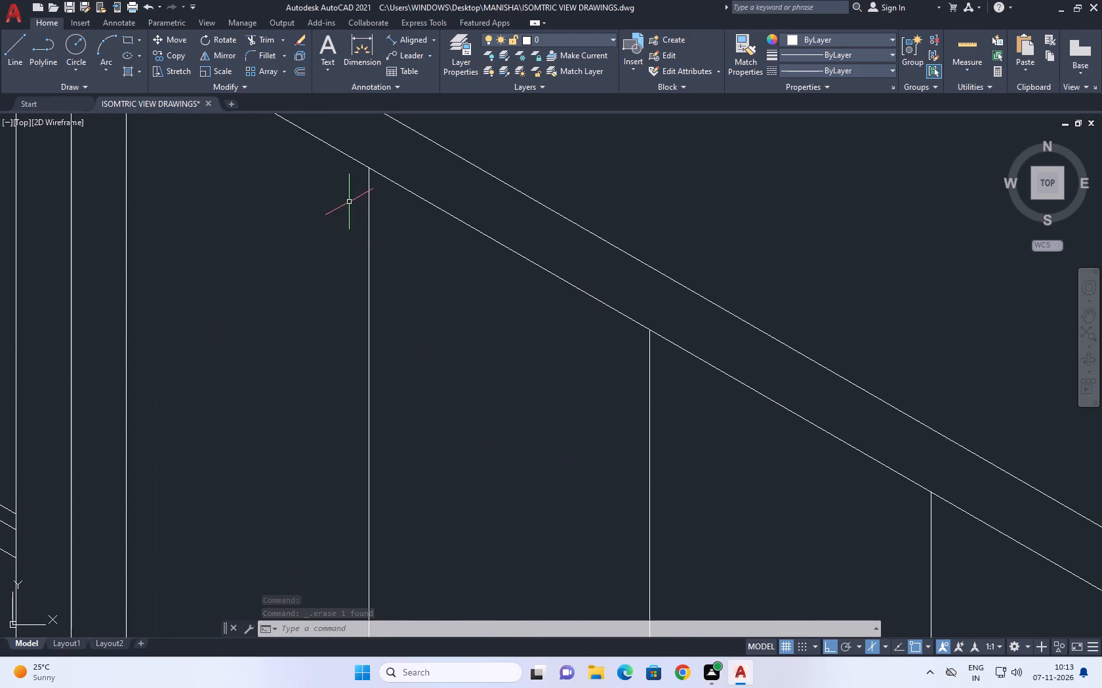
pyautogui.moveTo(357, 227); pyautogui.dragTo(384, 317, button='middle')
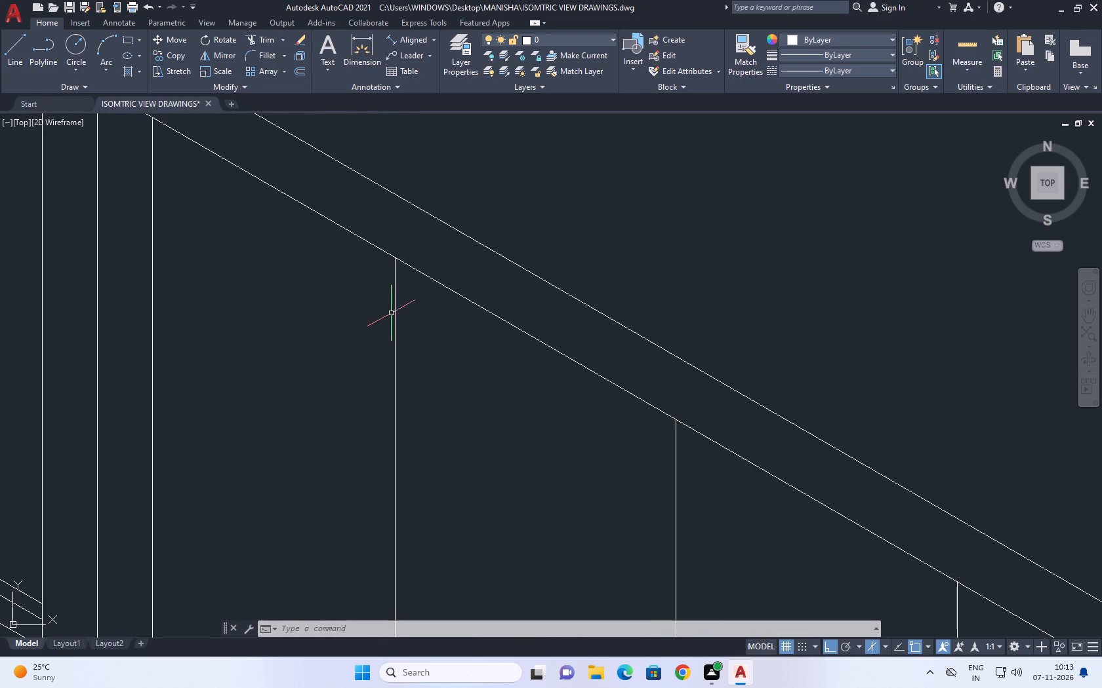
pyautogui.scroll(-2, 485, 328)
pyautogui.moveTo(528, 362); pyautogui.dragTo(339, 180, button='middle')
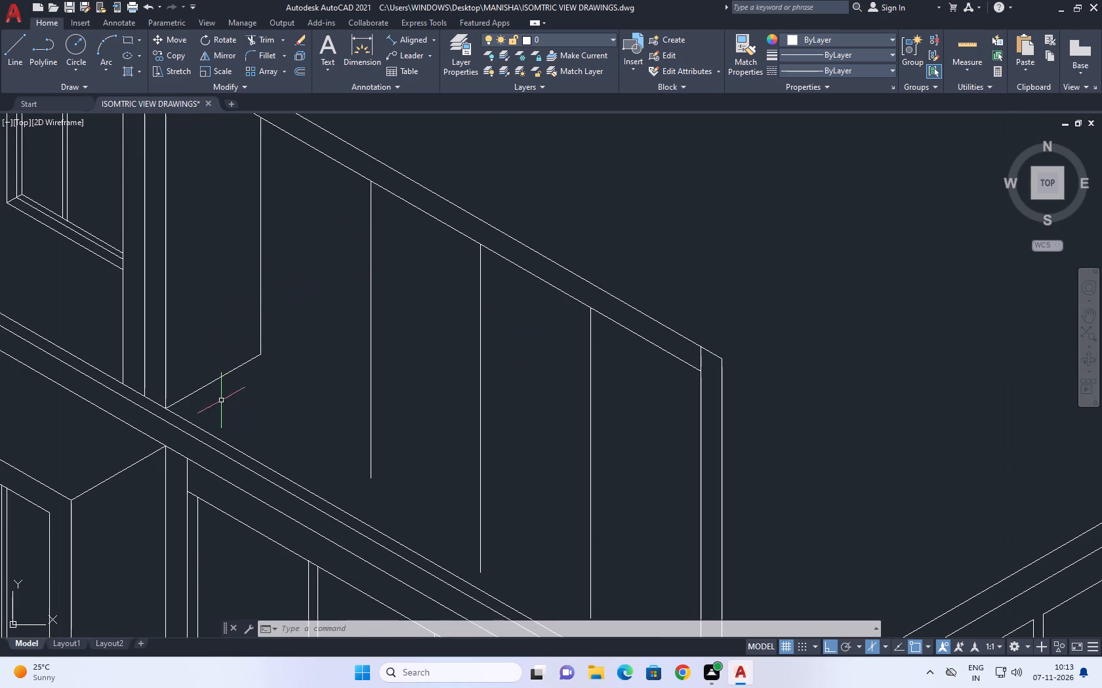
pyautogui.scroll(-1, 223, 345)
pyautogui.moveTo(355, 278); pyautogui.dragTo(354, 297, button='middle')
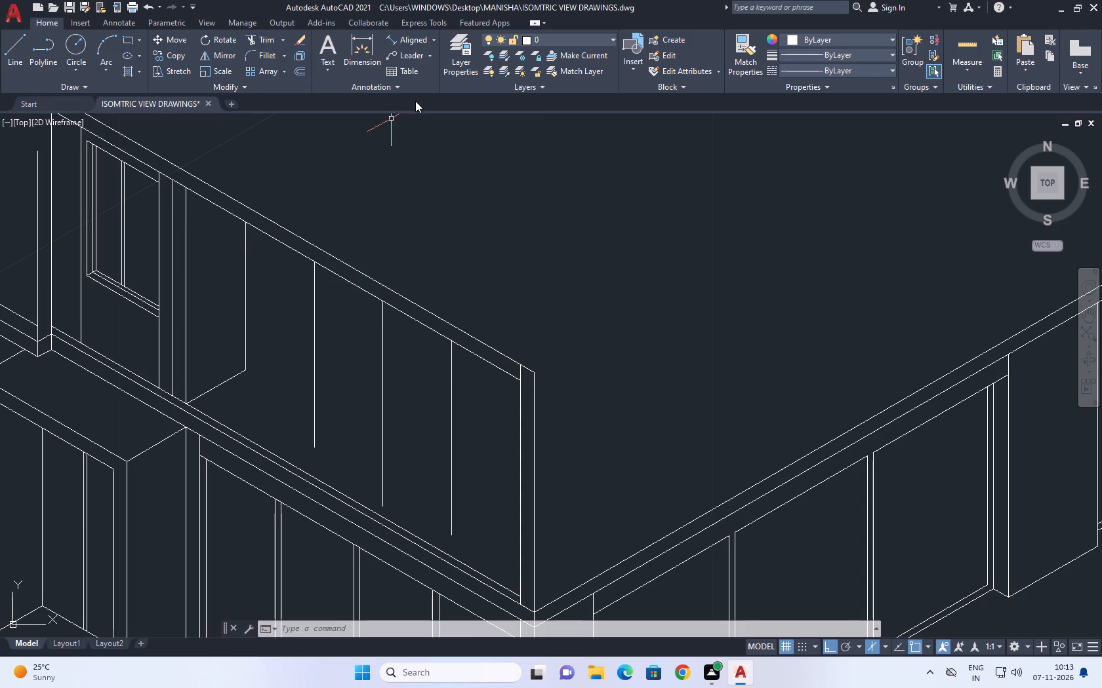
pyautogui.click(15, 50)
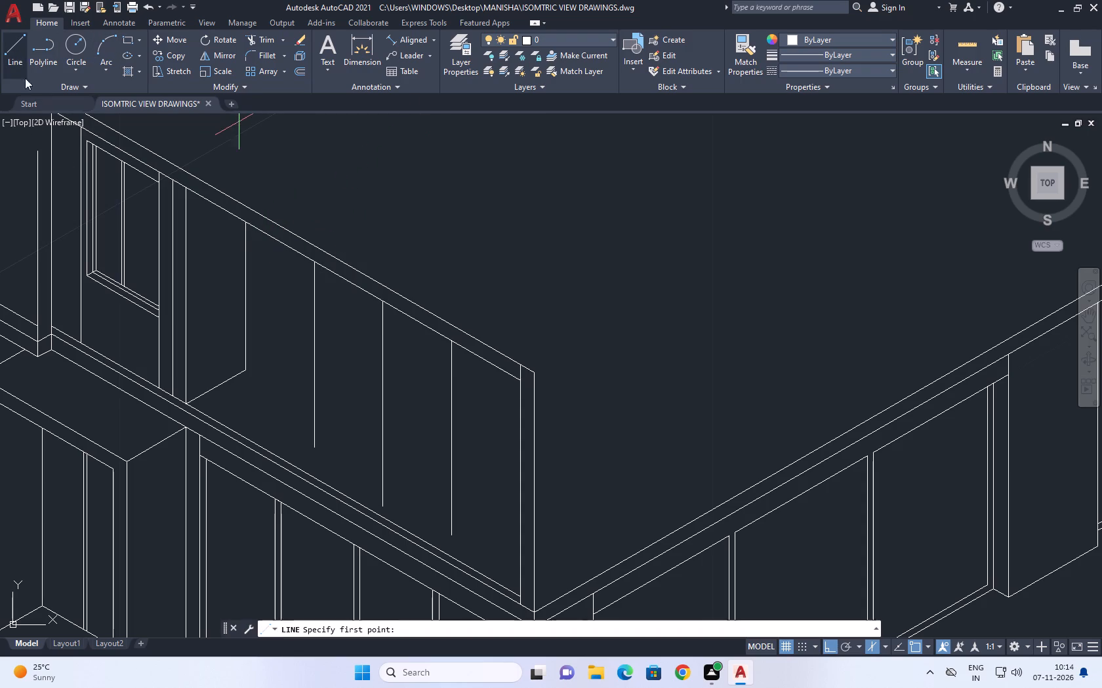
pyautogui.click(188, 307)
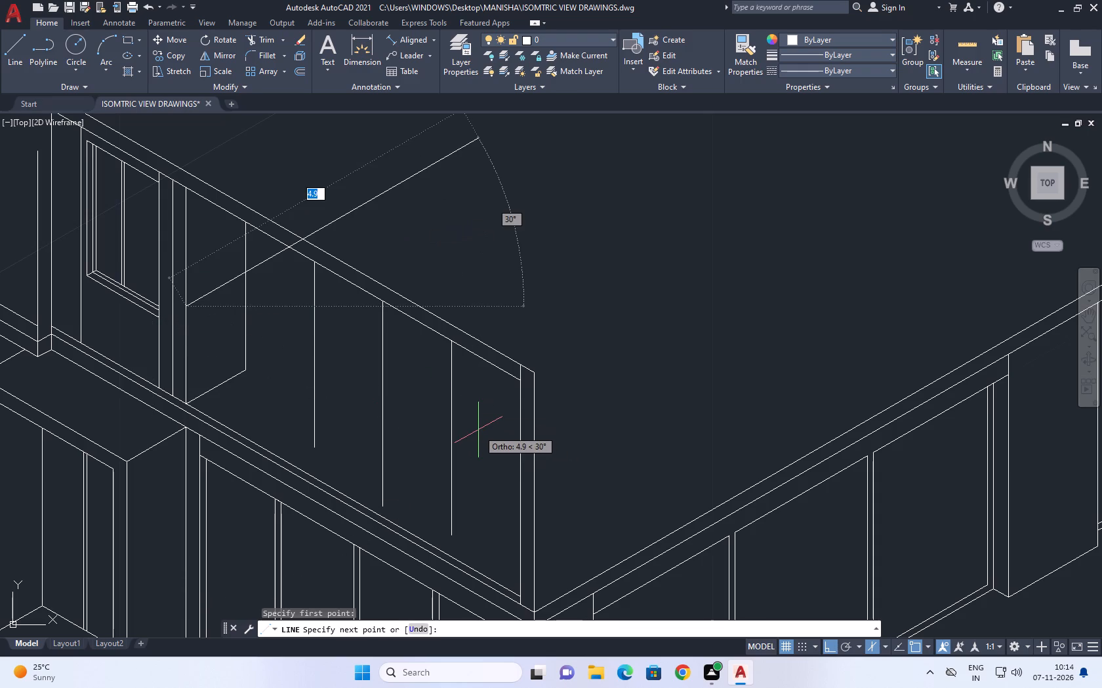
pyautogui.press('F5')
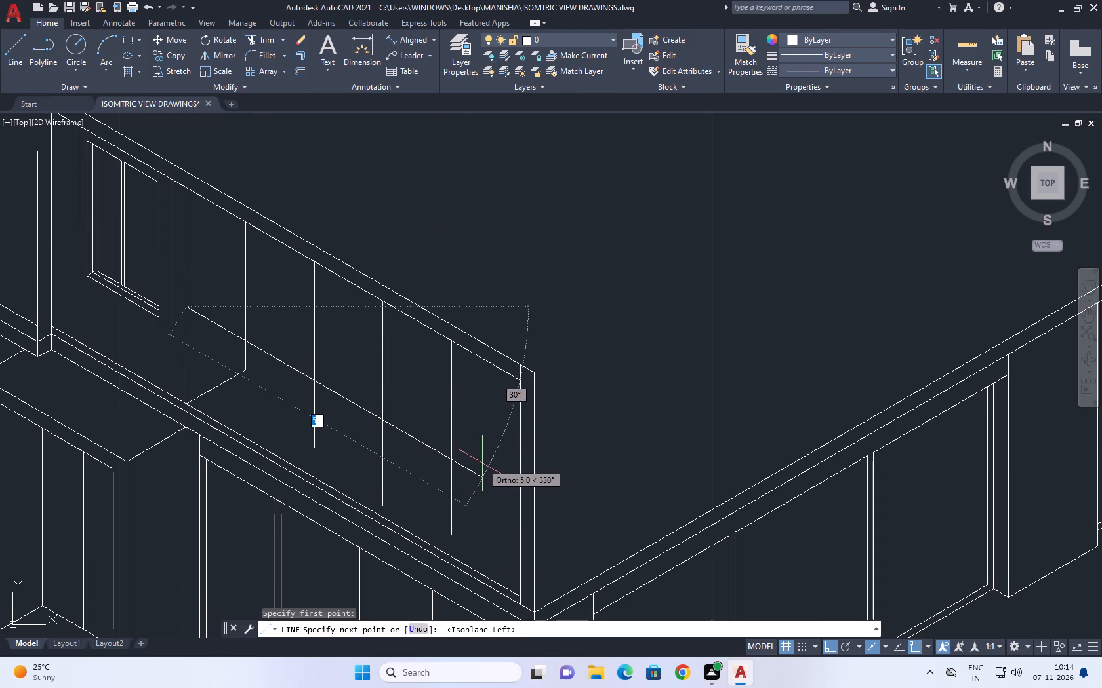
pyautogui.press('space')
pyautogui.press('space')
pyautogui.click(186, 326)
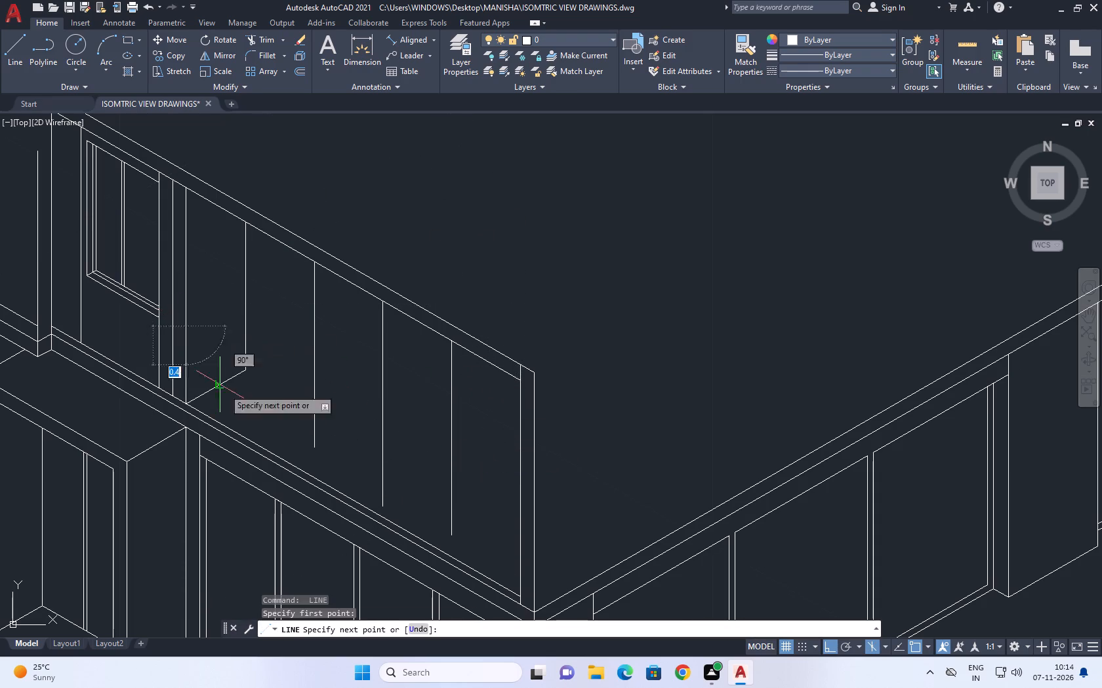
pyautogui.scroll(2, 525, 531)
pyautogui.click(525, 508)
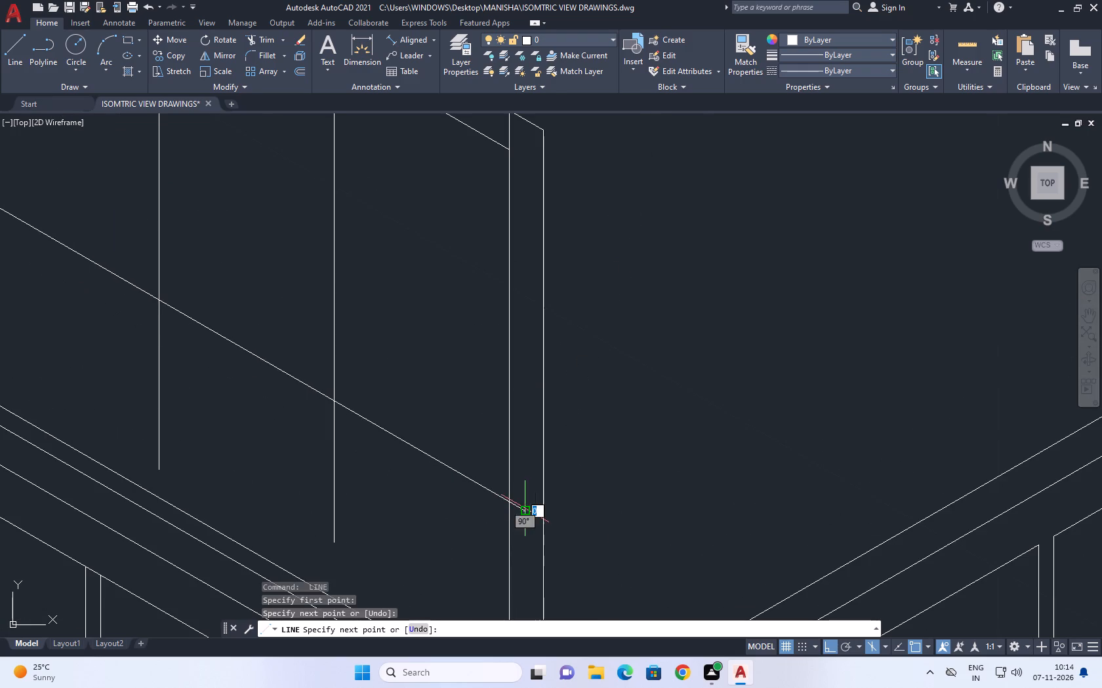
pyautogui.press('space')
# Trim the new sloping line's overhang beyond the inner vertical at the panel's far end.
pyautogui.press('t')
pyautogui.press('r')
pyautogui.press('space')
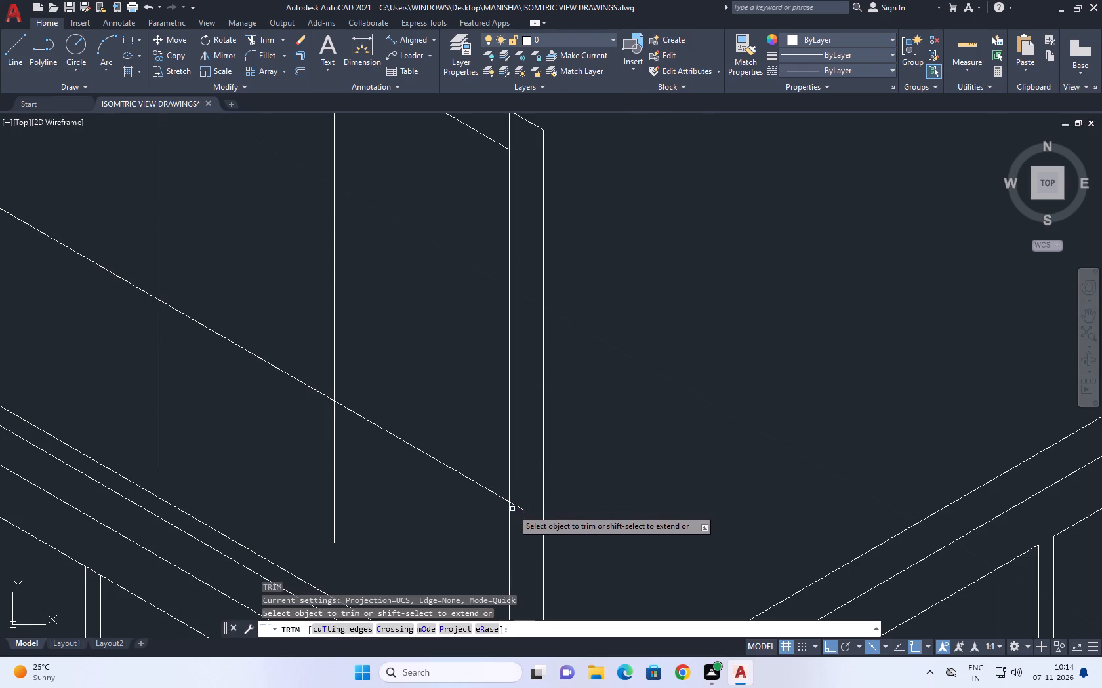
pyautogui.click(516, 506)
pyautogui.rightClick(739, 328)
pyautogui.click(778, 358)
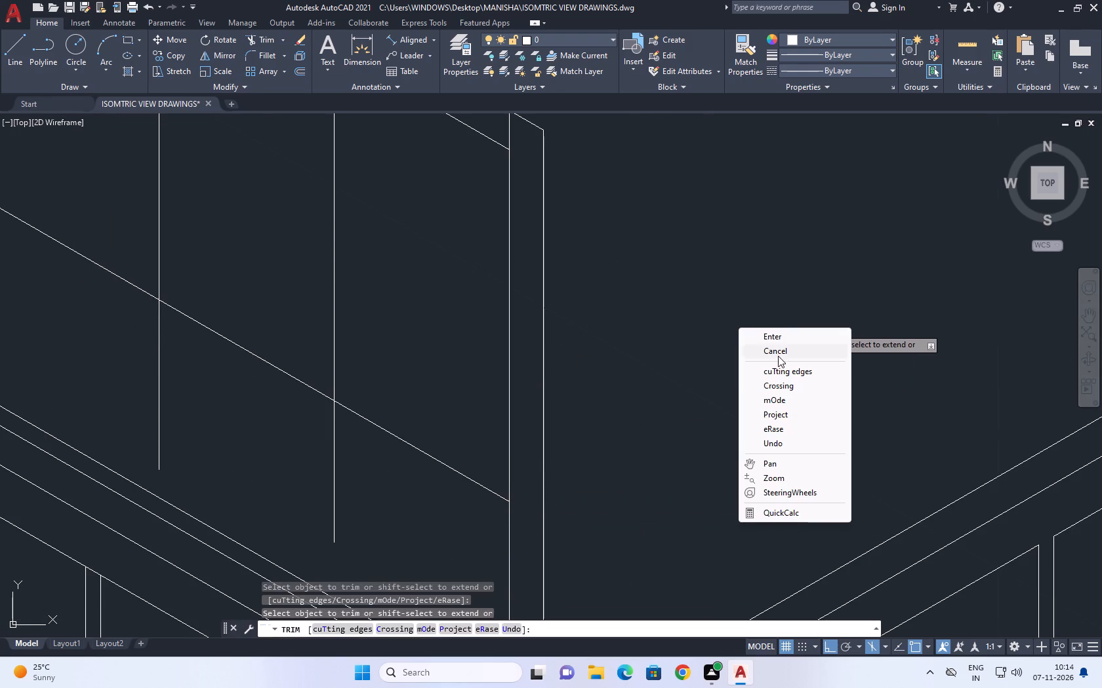
pyautogui.click(779, 353)
# Trim the lower ends of the three panel dividers below the sloping line.
pyautogui.click(271, 32)
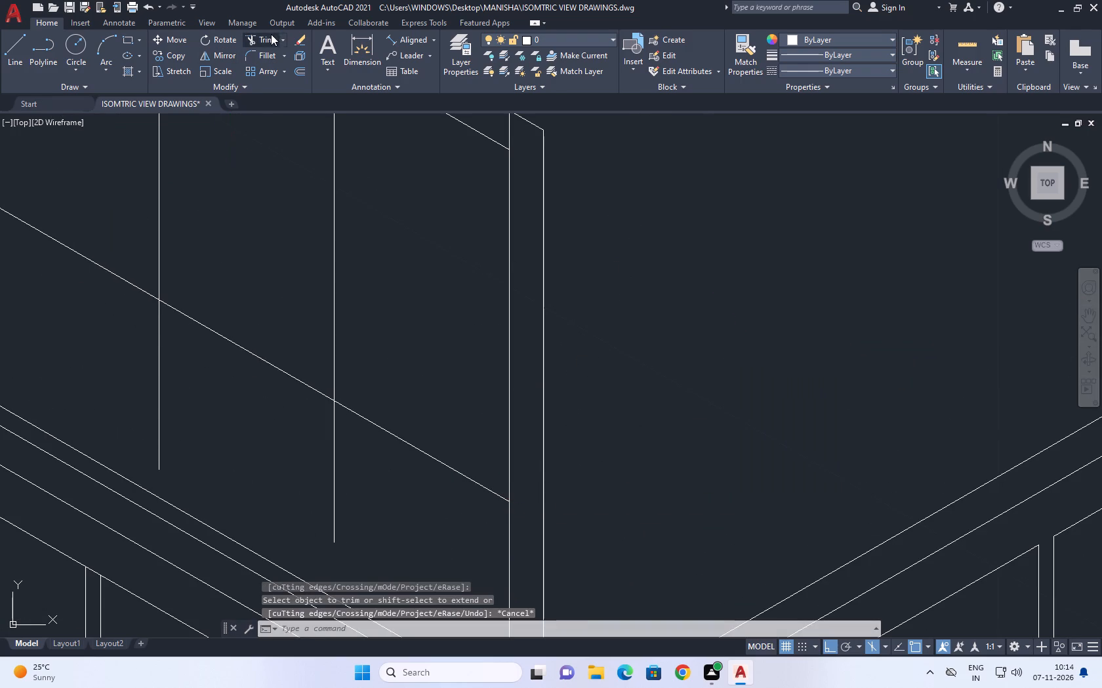
pyautogui.scroll(-2, 380, 489)
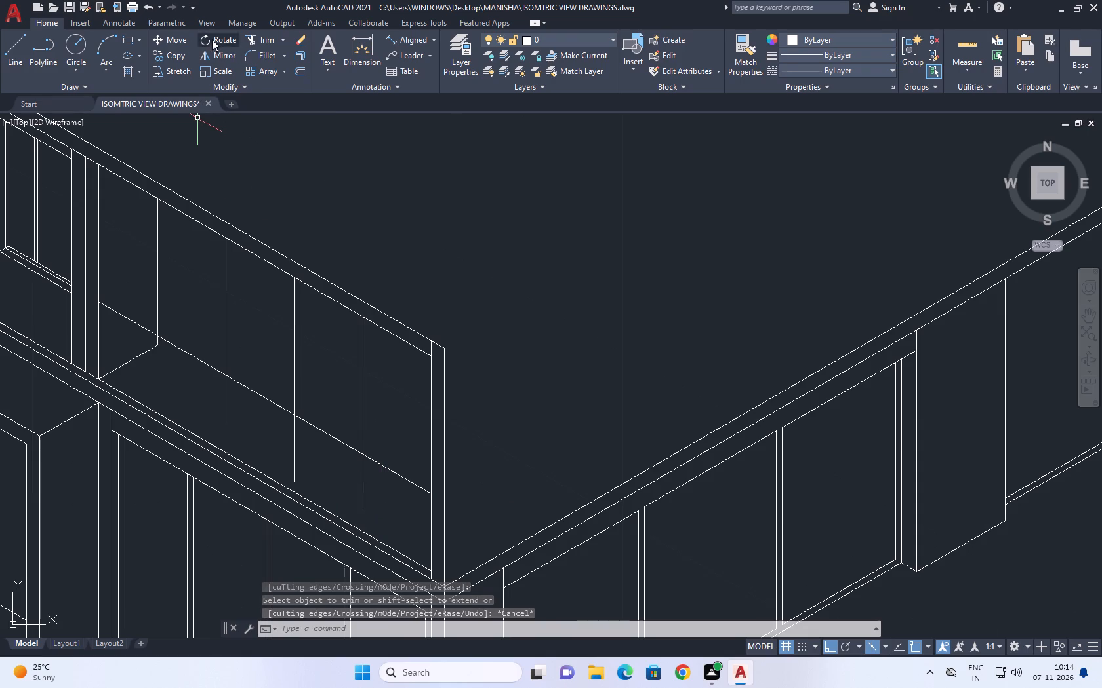
pyautogui.click(260, 37)
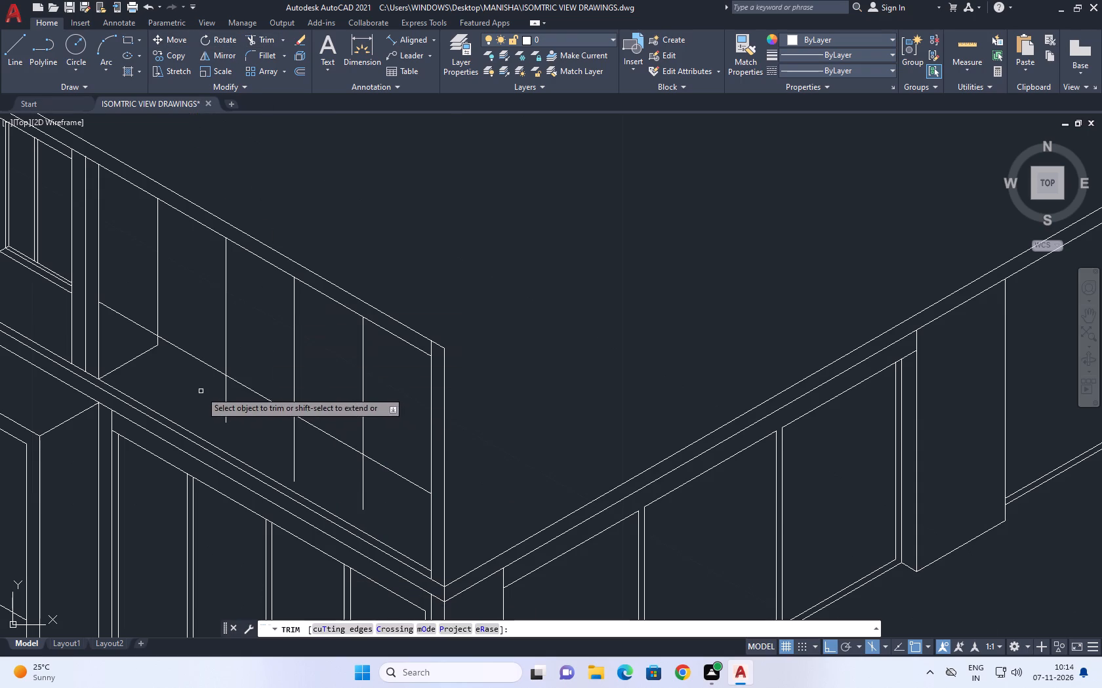
pyautogui.click(201, 391)
pyautogui.click(375, 487)
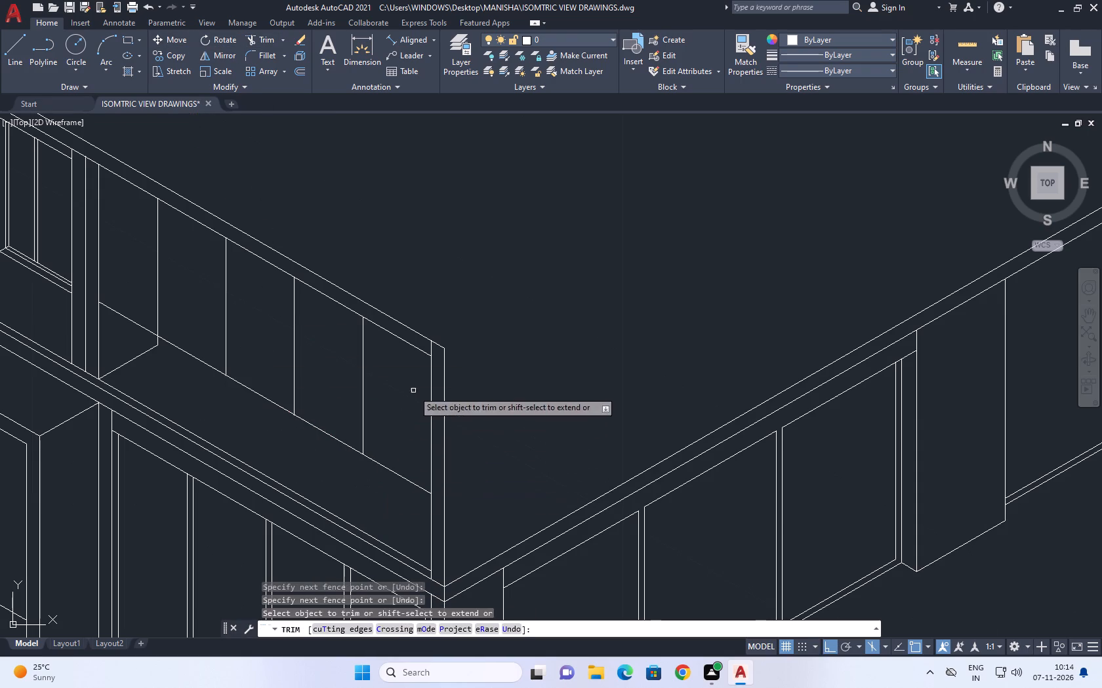
pyautogui.scroll(1, 426, 350)
pyautogui.click(437, 345)
pyautogui.click(447, 363)
pyautogui.rightClick(487, 320)
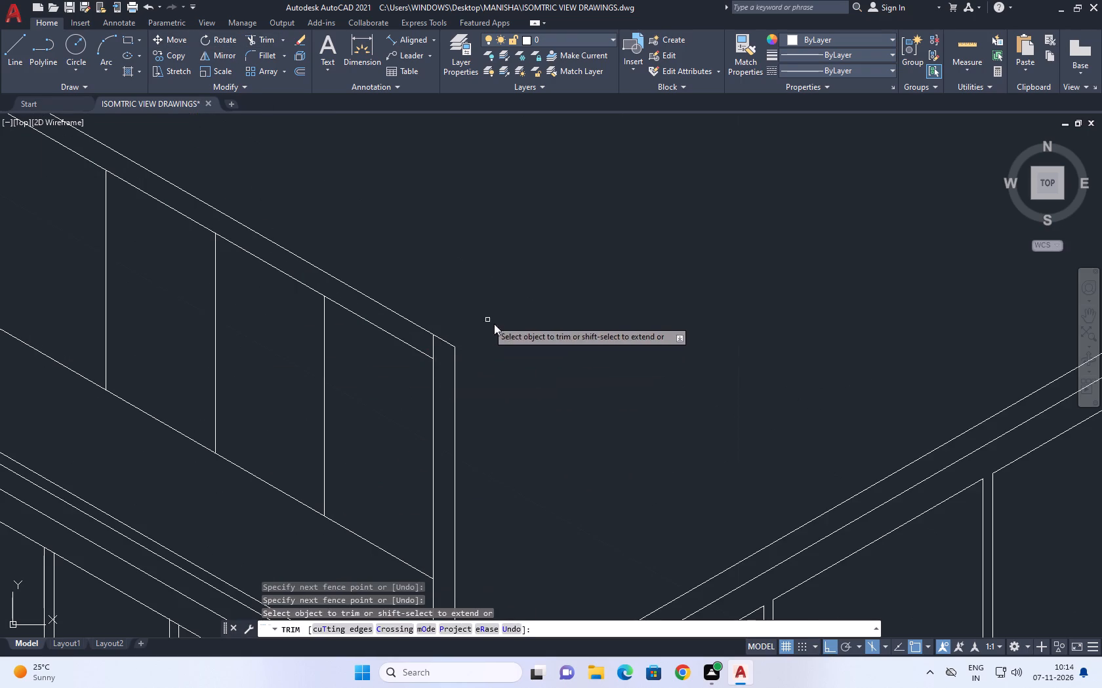
pyautogui.click(533, 343)
# Move the sloping line under the dividers straight down about 0.2, to the recess's lower back corner.
pyautogui.scroll(-2, 482, 337)
pyautogui.moveTo(472, 337); pyautogui.dragTo(499, 365, button='middle')
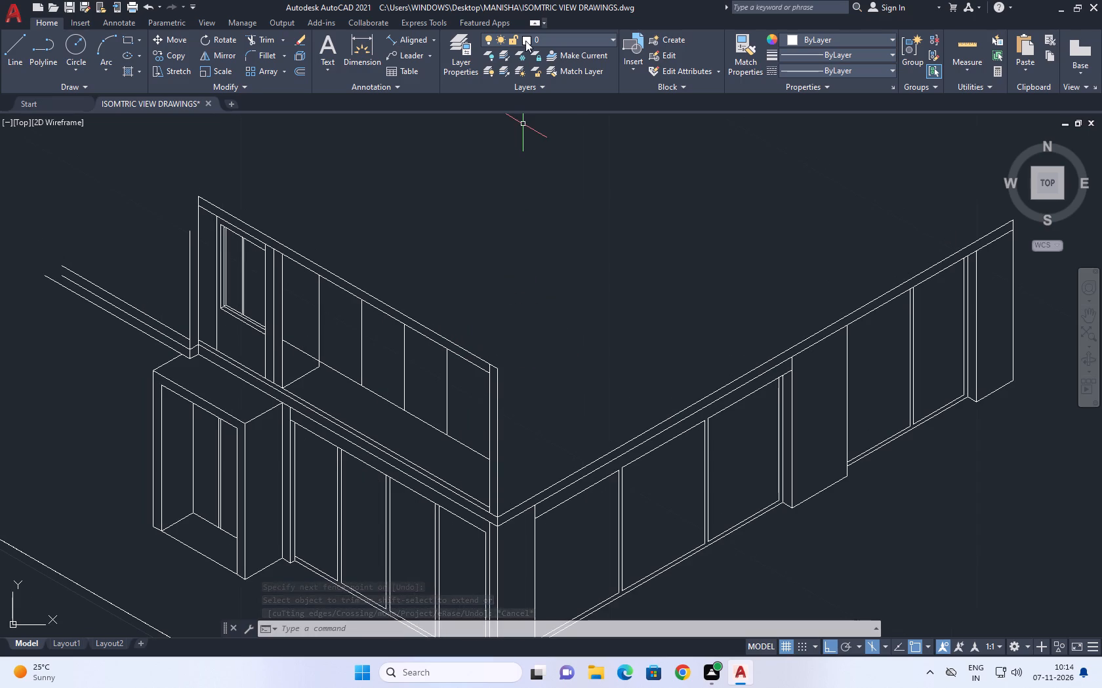
pyautogui.scroll(2, 324, 377)
pyautogui.click(347, 367)
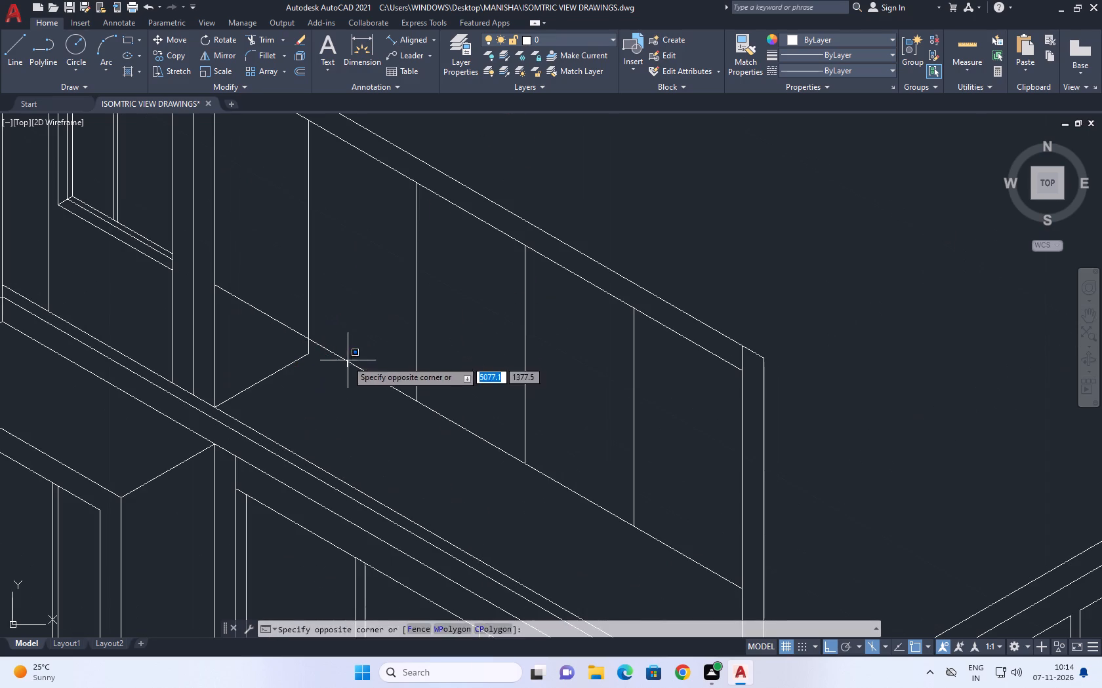
pyautogui.click(347, 357)
pyautogui.click(169, 45)
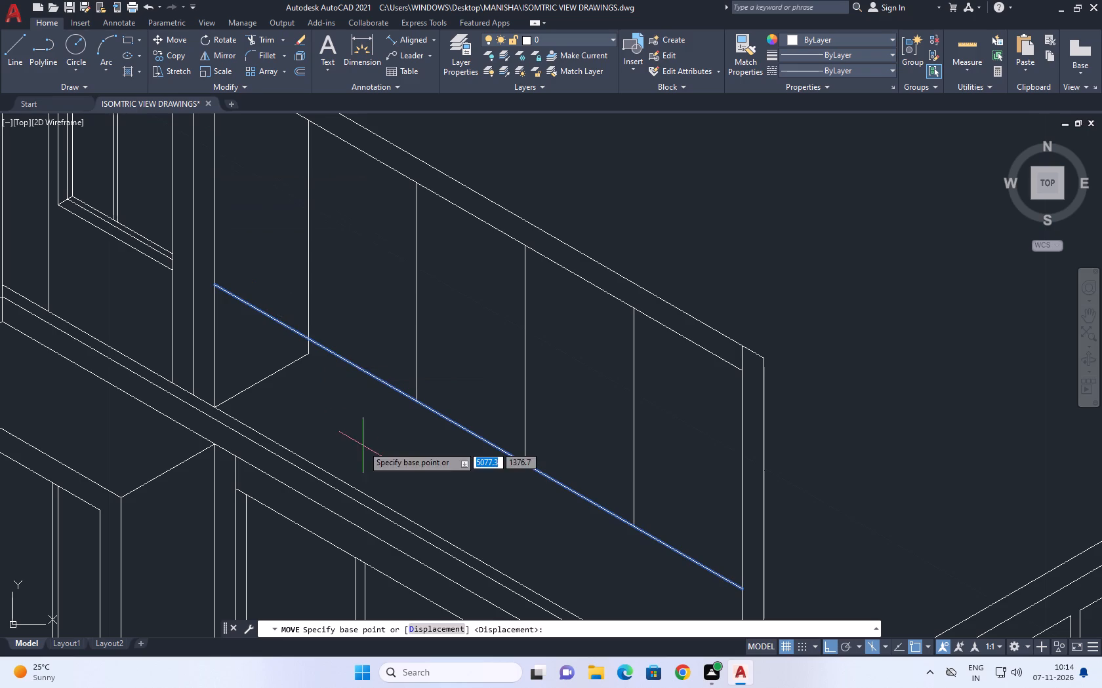
pyautogui.click(371, 425)
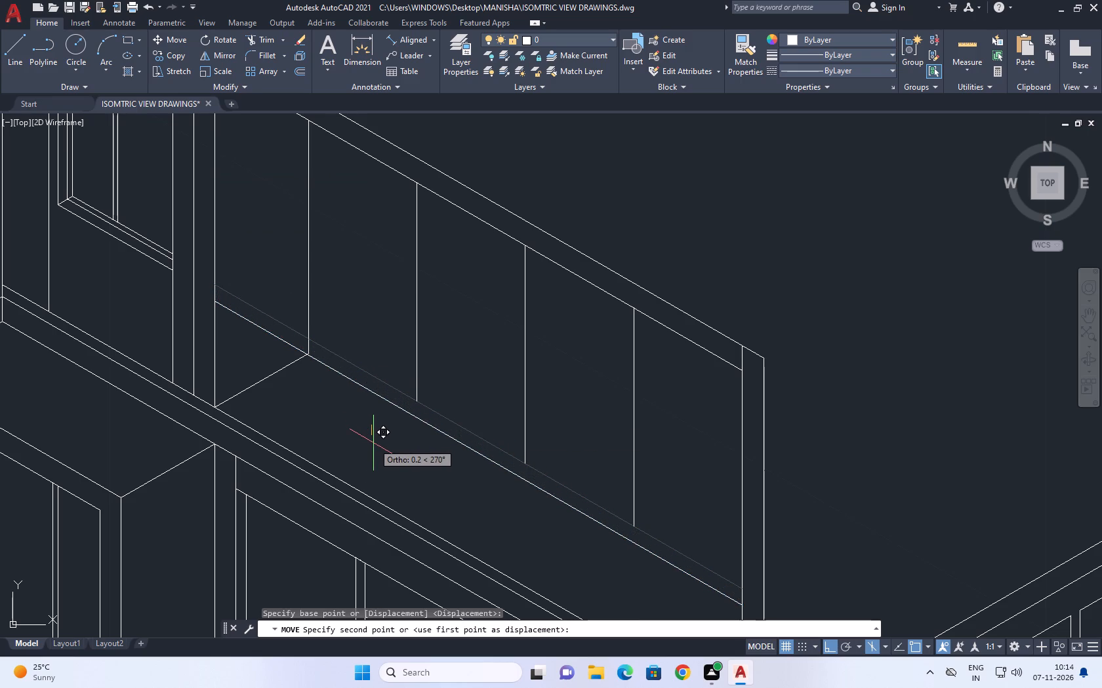
pyautogui.click(377, 442)
pyautogui.scroll(2, 259, 357)
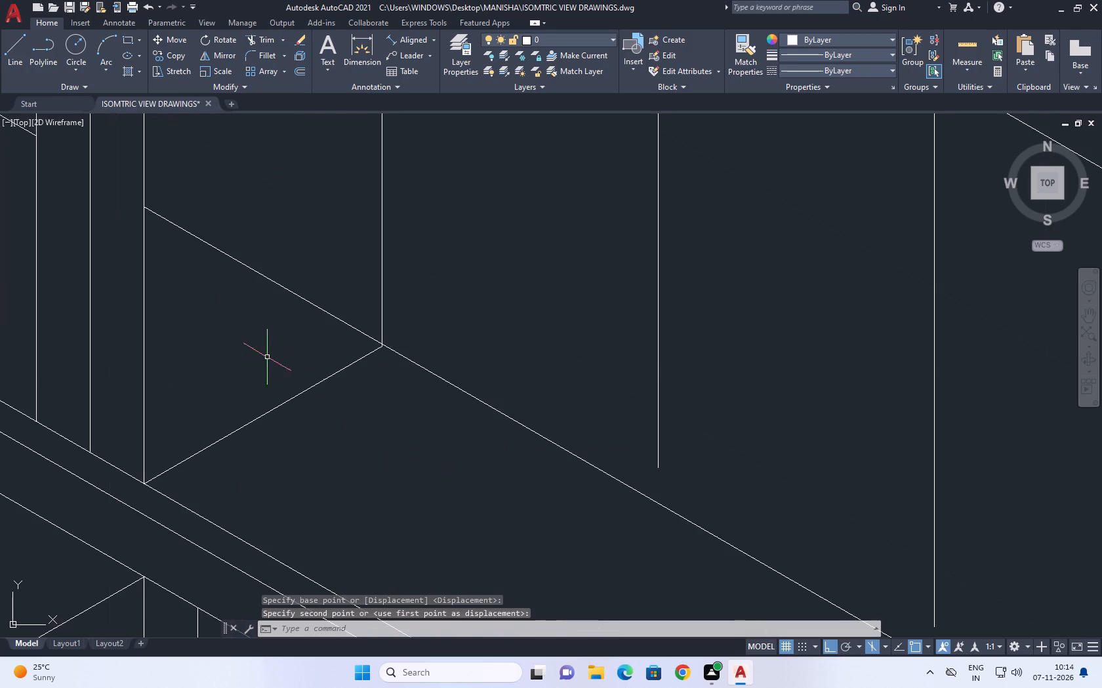
# Move the sloping line under the dividers down from the back vertical onto the exact endpoint of the recess's lower back corner.
pyautogui.scroll(4, 348, 349)
pyautogui.moveTo(514, 330); pyautogui.dragTo(518, 338)
pyautogui.moveTo(489, 393); pyautogui.dragTo(465, 396)
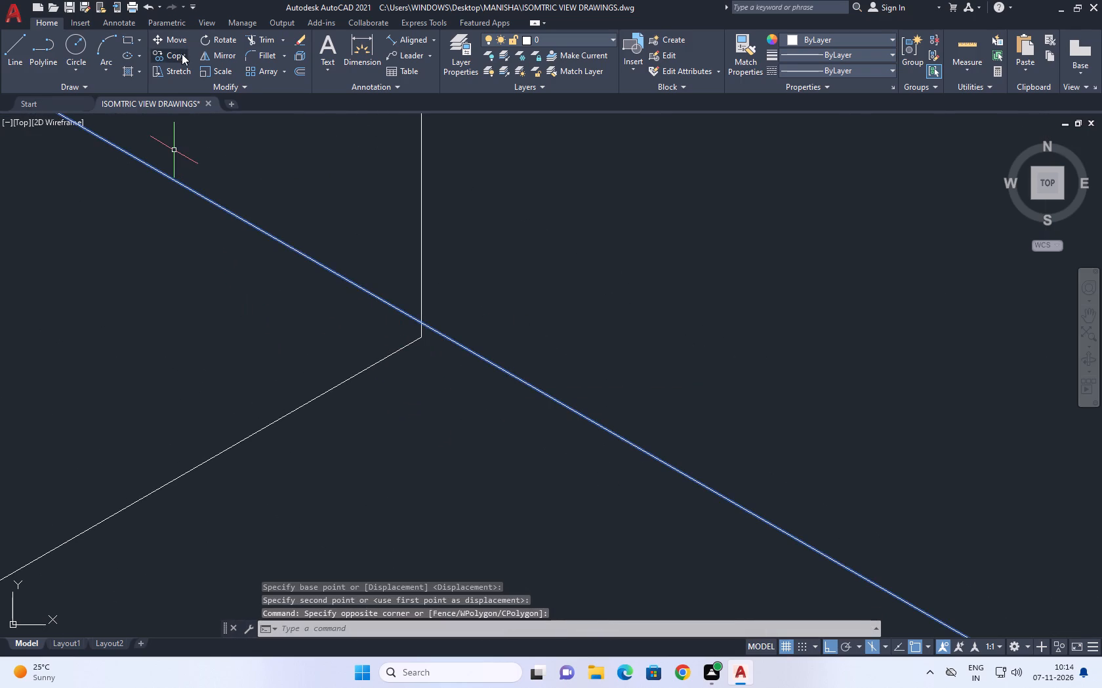
pyautogui.click(178, 47)
pyautogui.click(424, 324)
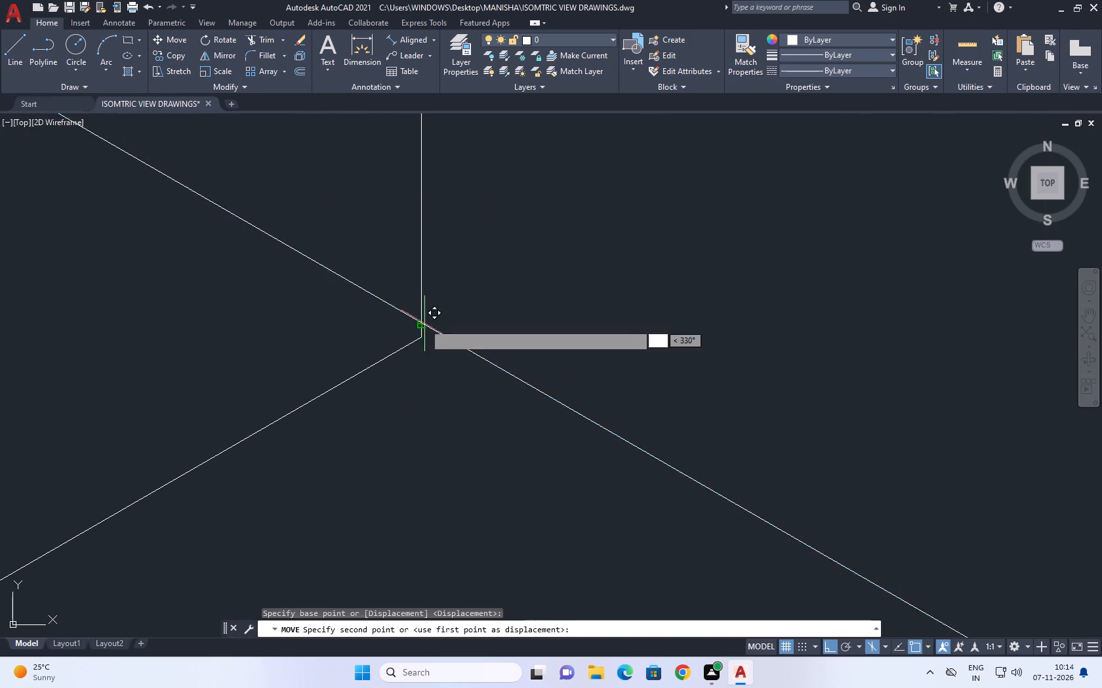
pyautogui.click(420, 337)
# Extend the lower ends of the three panel dividers down to the sloping line.
pyautogui.scroll(-5, 475, 305)
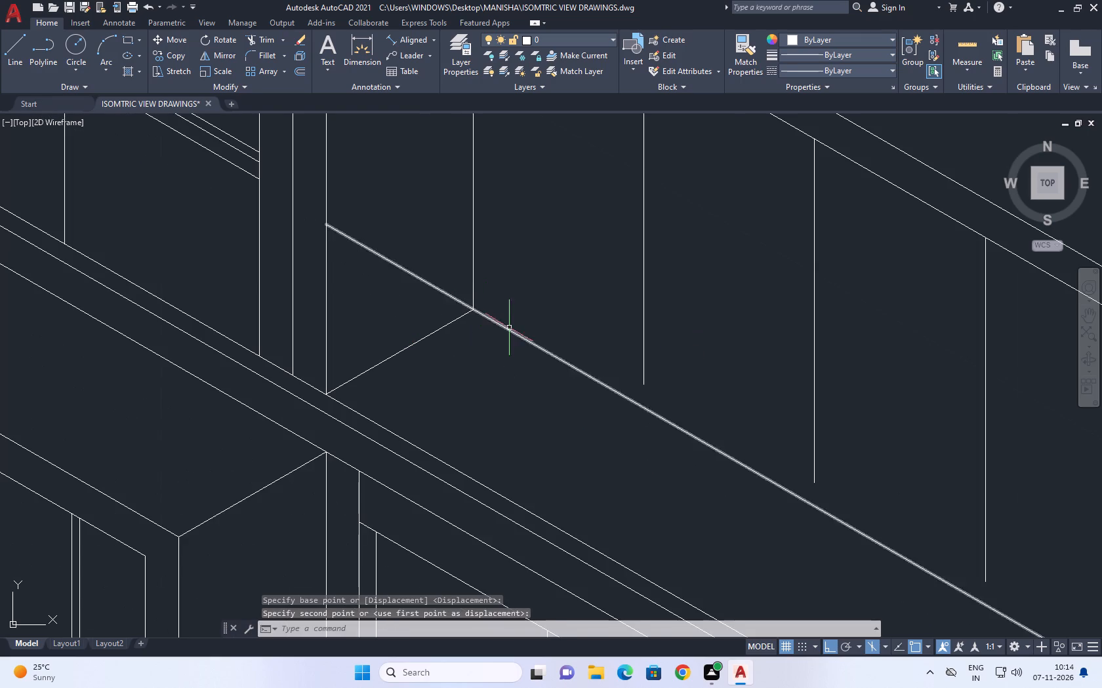
pyautogui.moveTo(676, 325); pyautogui.dragTo(425, 216, button='middle')
pyautogui.scroll(-2, 713, 340)
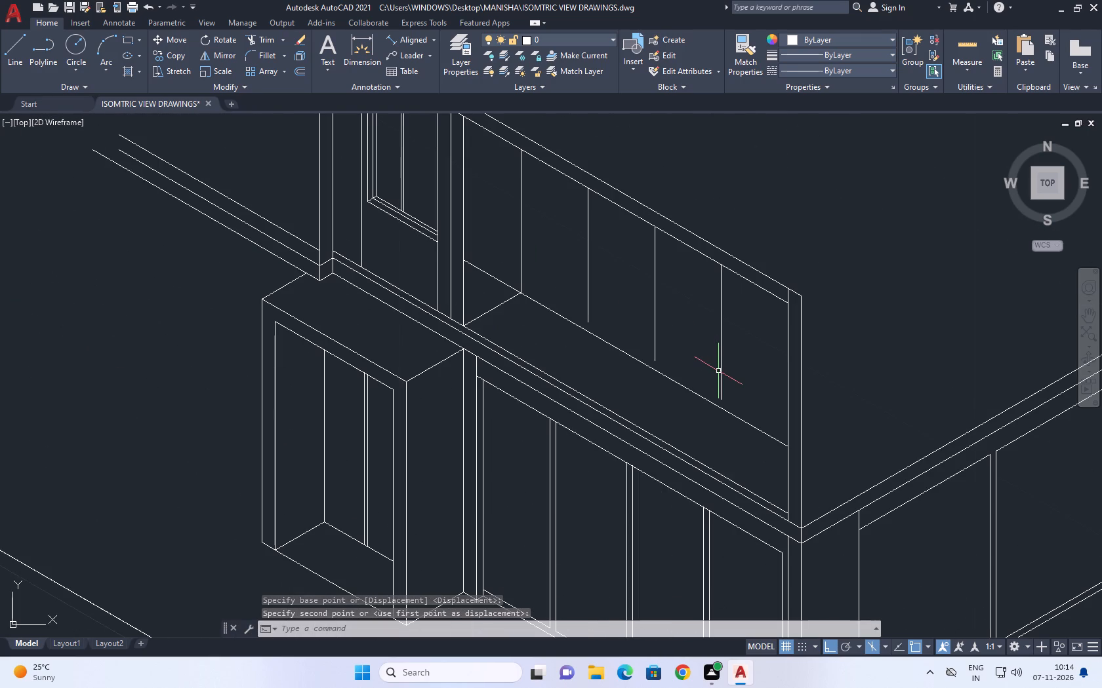
pyautogui.write('EX')
pyautogui.press('space')
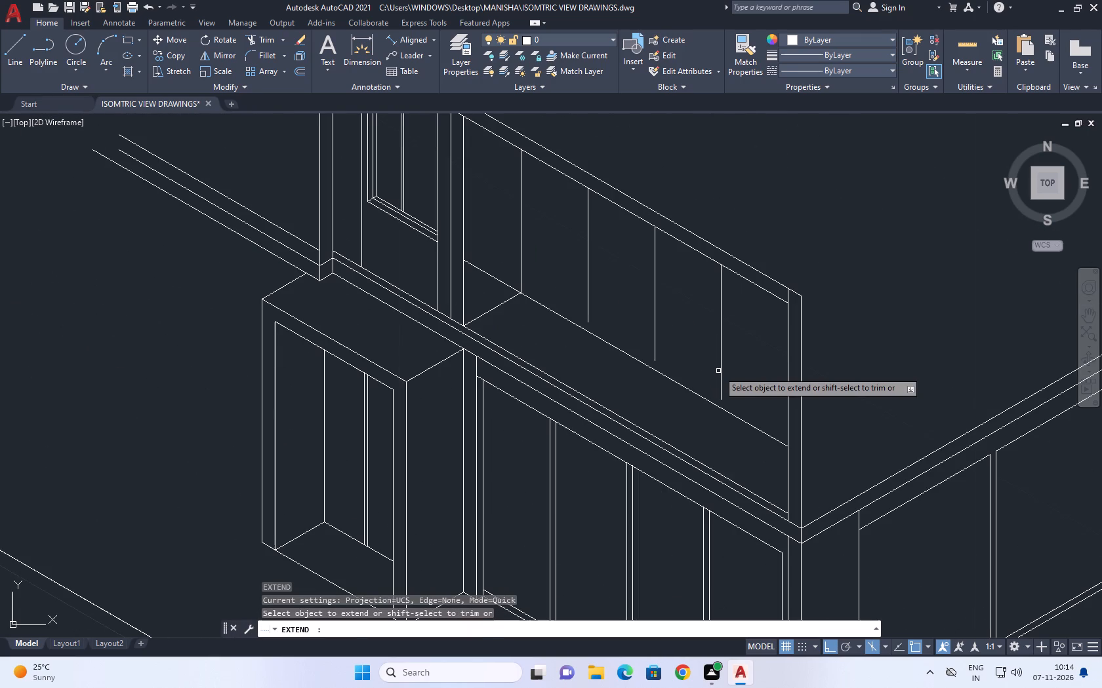
pyautogui.click(729, 348)
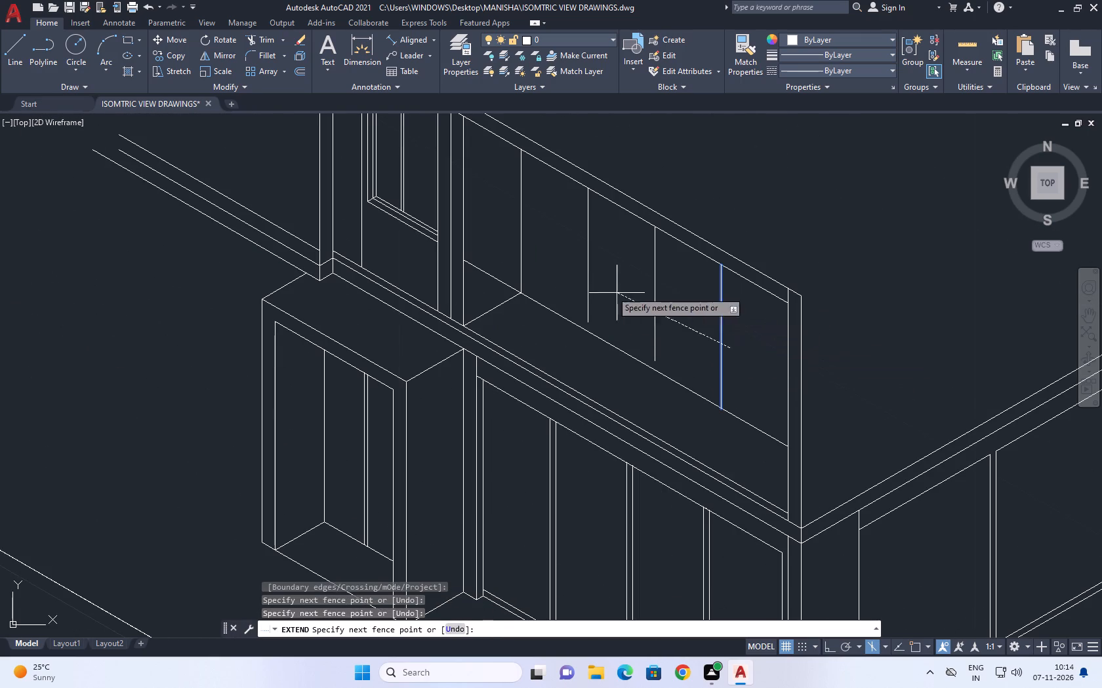
pyautogui.click(548, 255)
pyautogui.rightClick(717, 191)
pyautogui.click(764, 225)
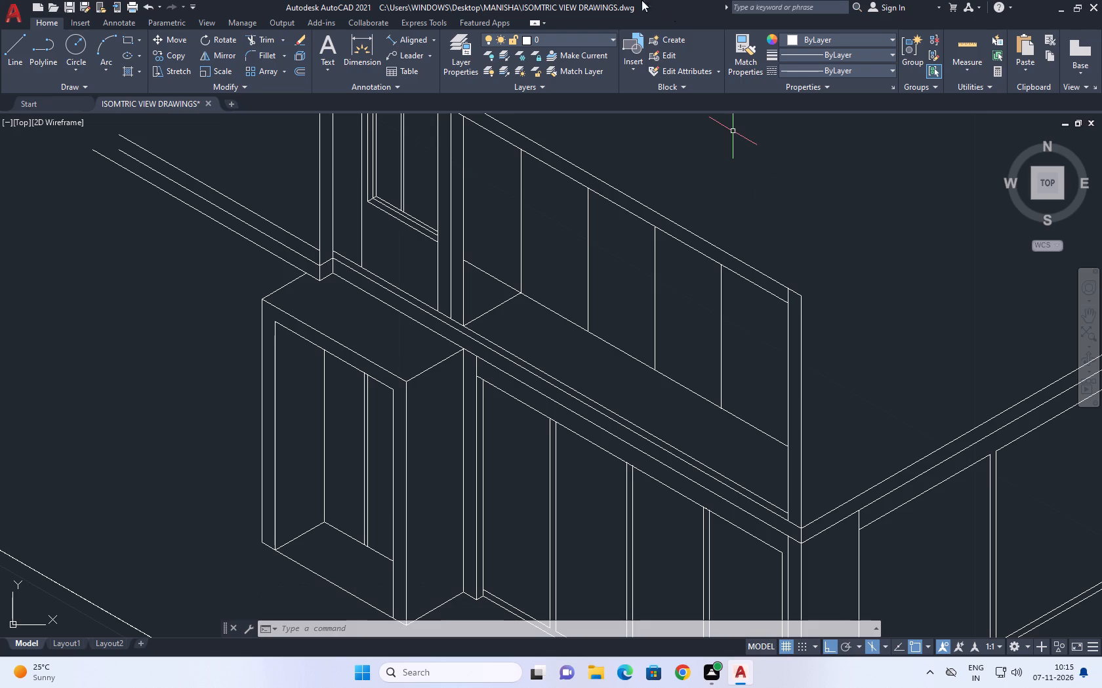
# Copy the panel divider nearest the building corner a short distance along the 150° isometric direction.
pyautogui.middleClick(594, 336)
pyautogui.click(738, 340)
pyautogui.click(704, 313)
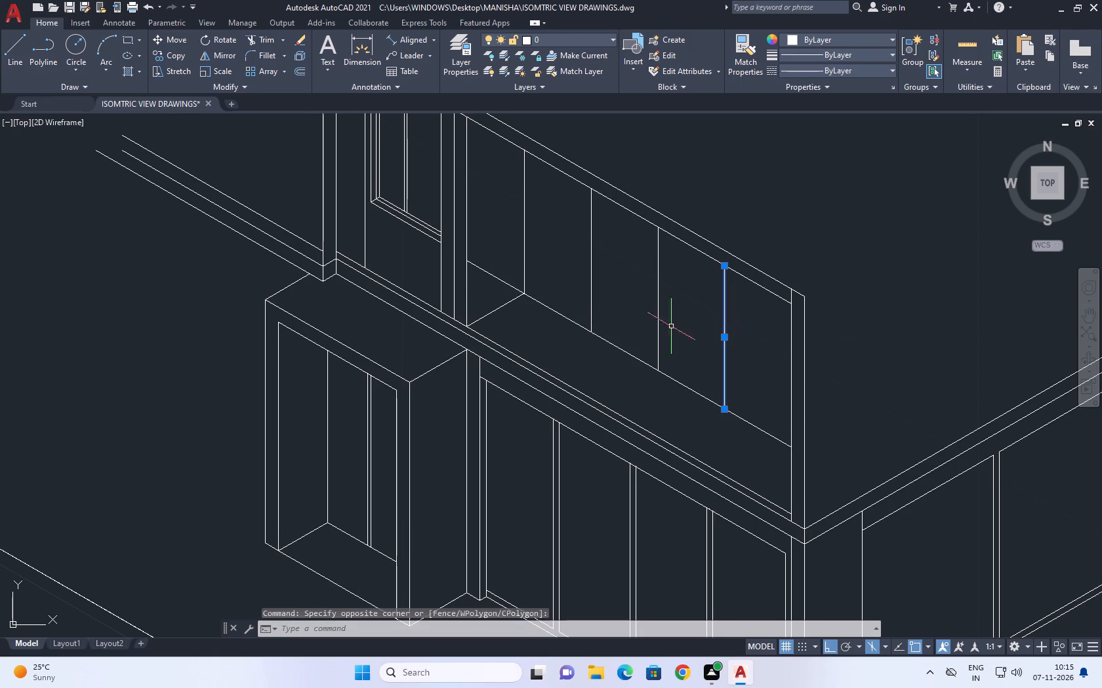
pyautogui.moveTo(577, 343); pyautogui.dragTo(682, 486, button='middle')
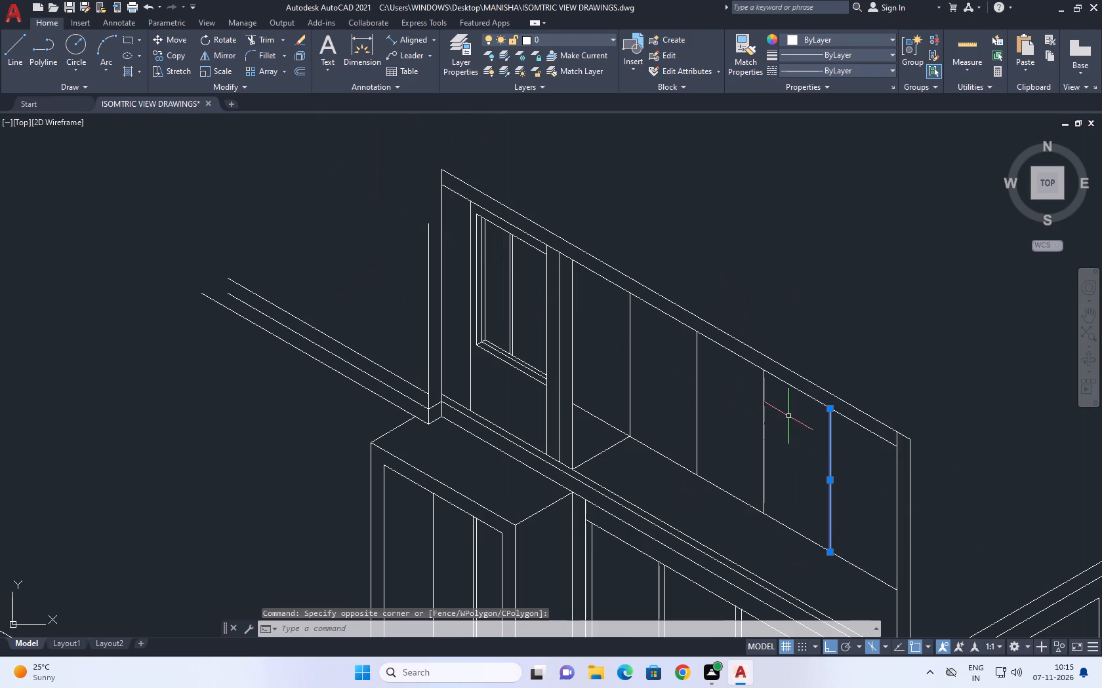
pyautogui.write('CO')
pyautogui.press('space')
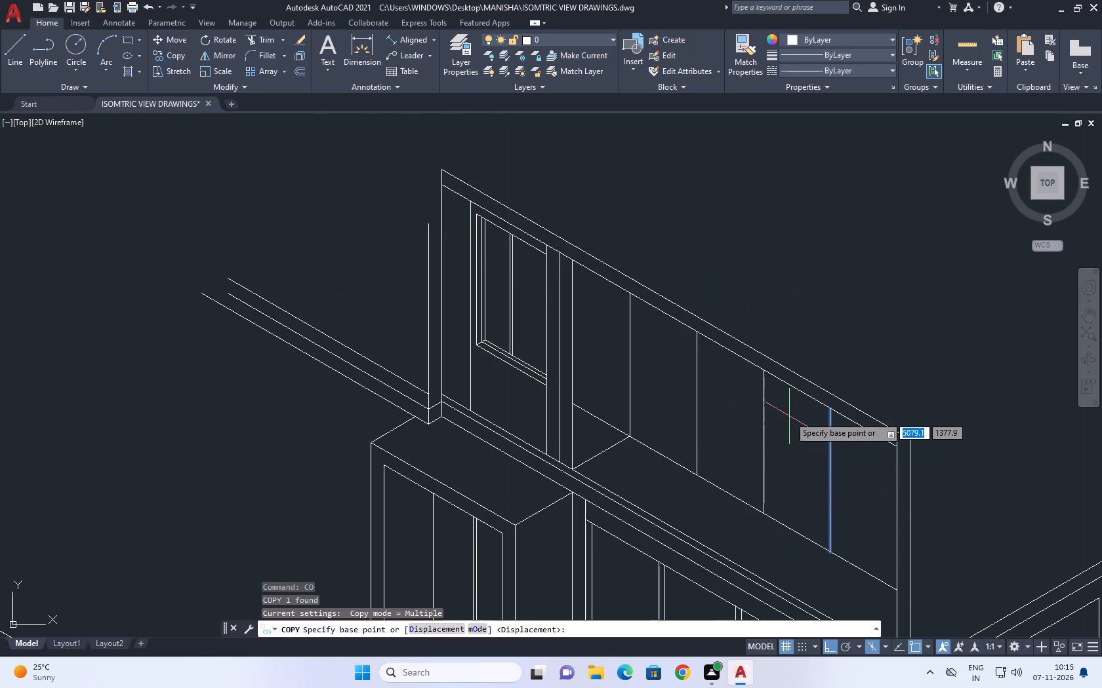
pyautogui.scroll(2, 843, 516)
pyautogui.click(895, 533)
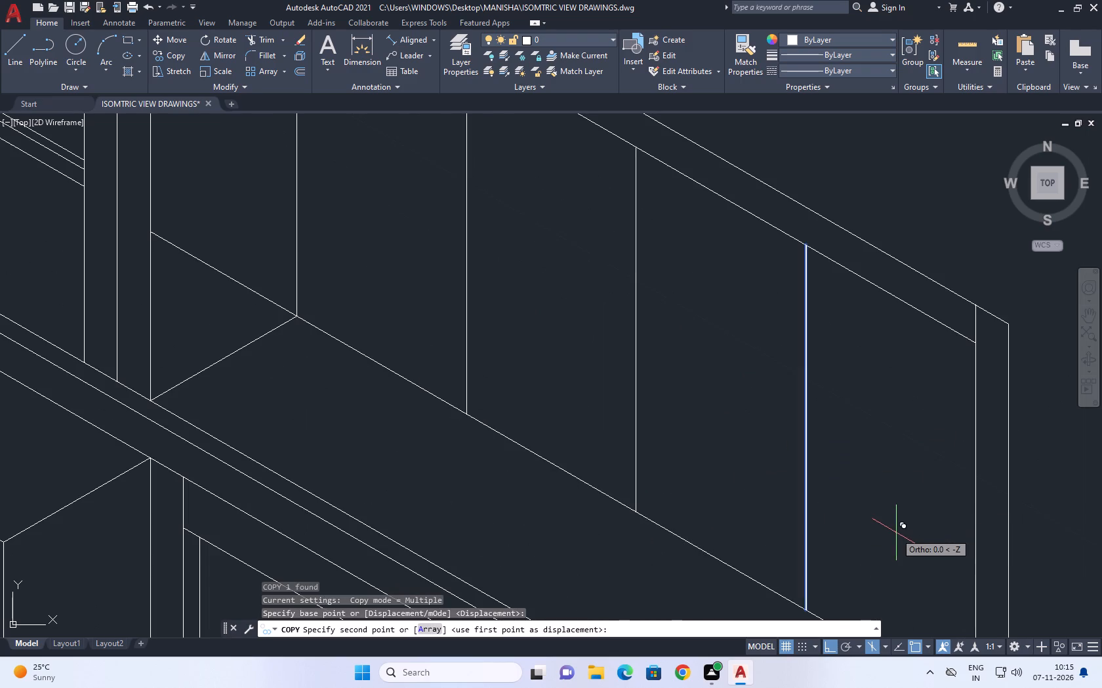
pyautogui.scroll(-3, 886, 519)
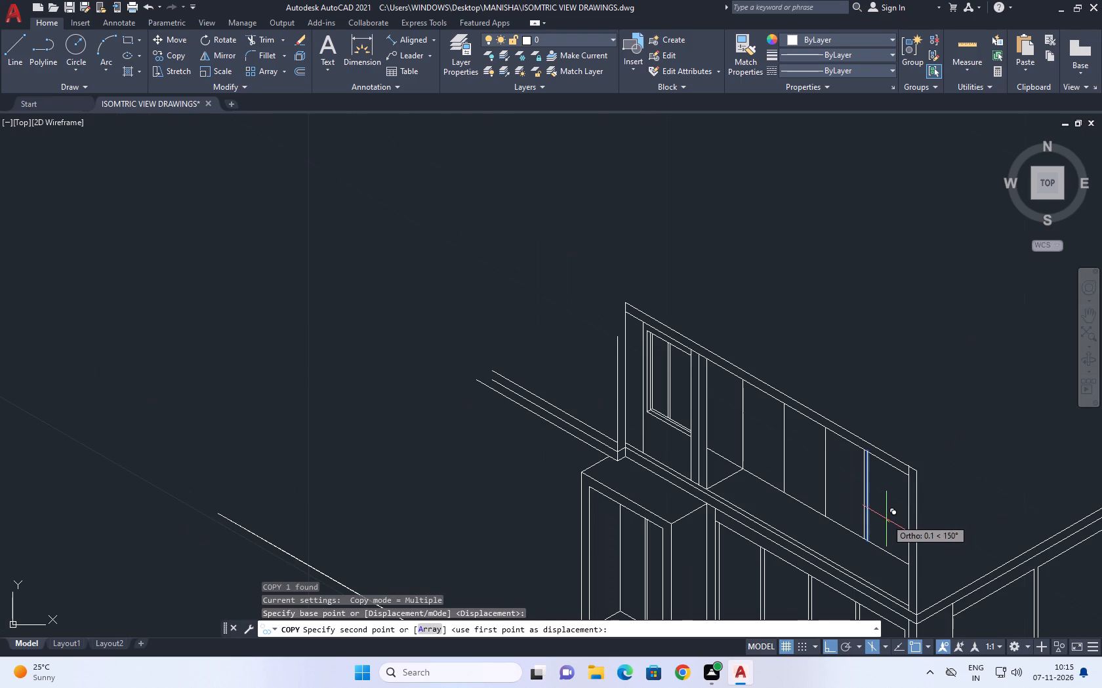
pyautogui.press('1')
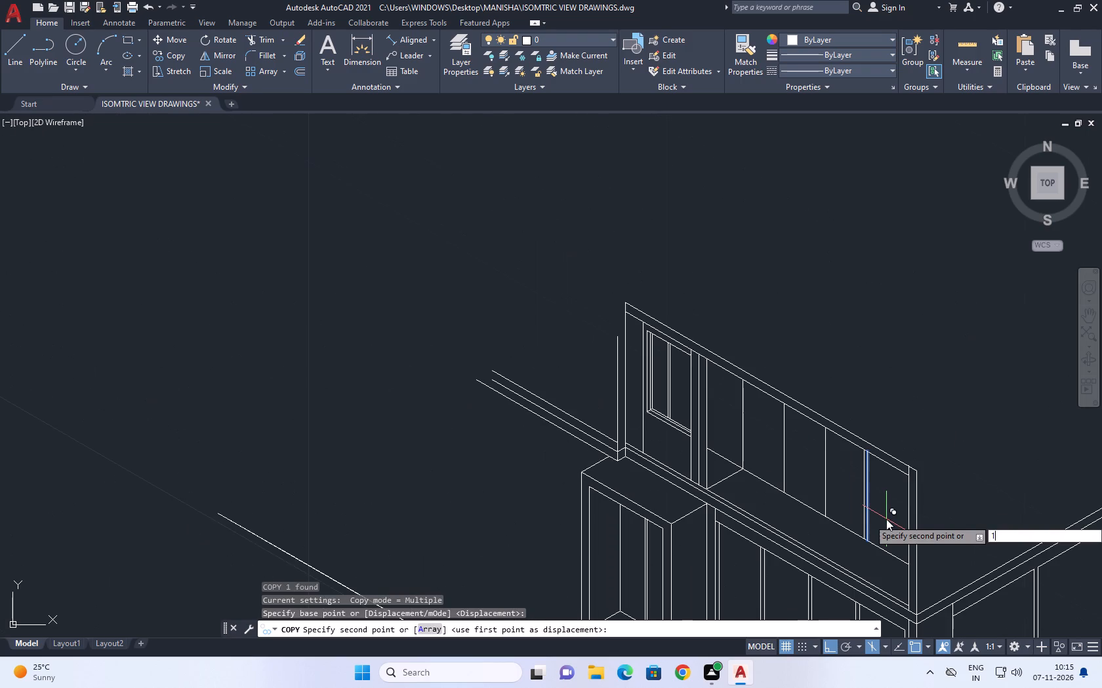